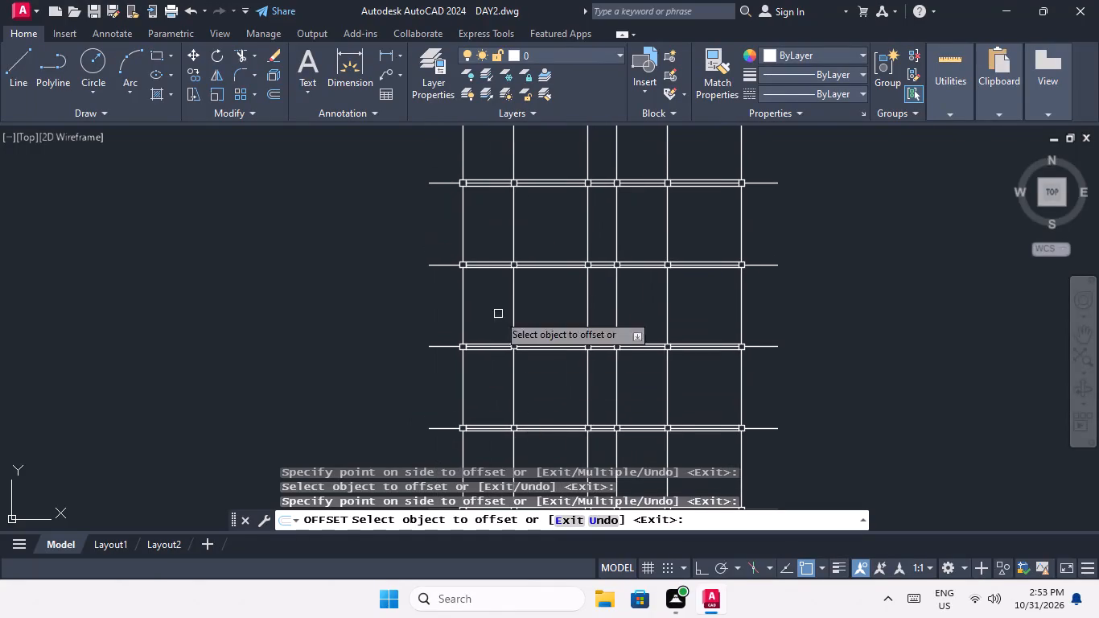
Offset the first vertical grid line's segment between the top two rows of squares by 4.5" to both sides.
middle_drag(492, 267, 482, 448)
middle_drag(482, 286, 480, 405)
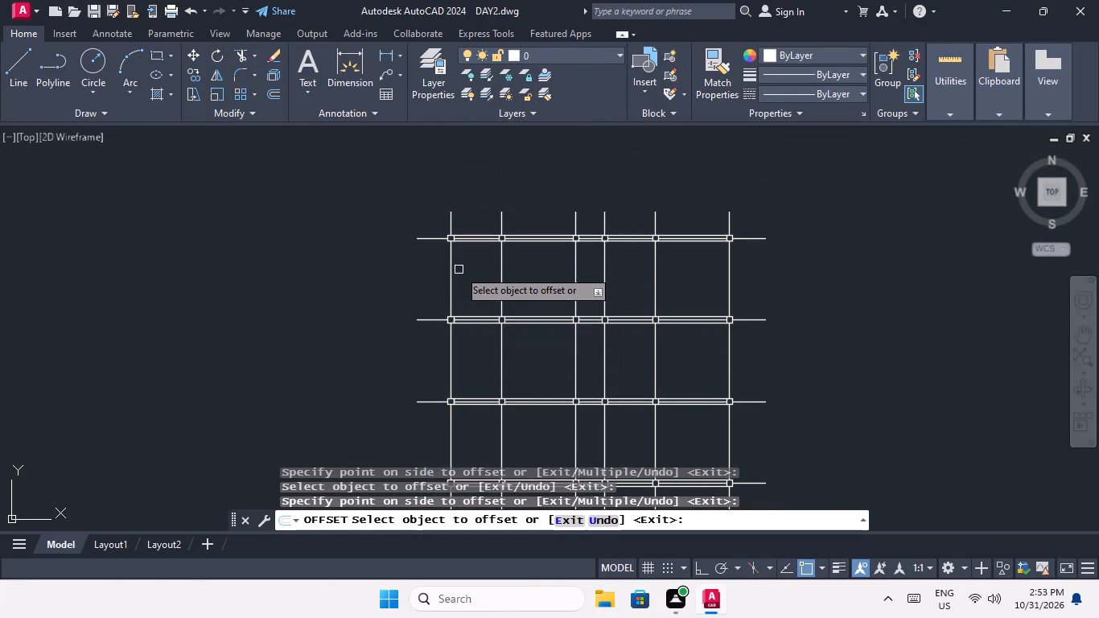
scroll(455, 270, up, 2)
drag(441, 298, 452, 298)
click(495, 297)
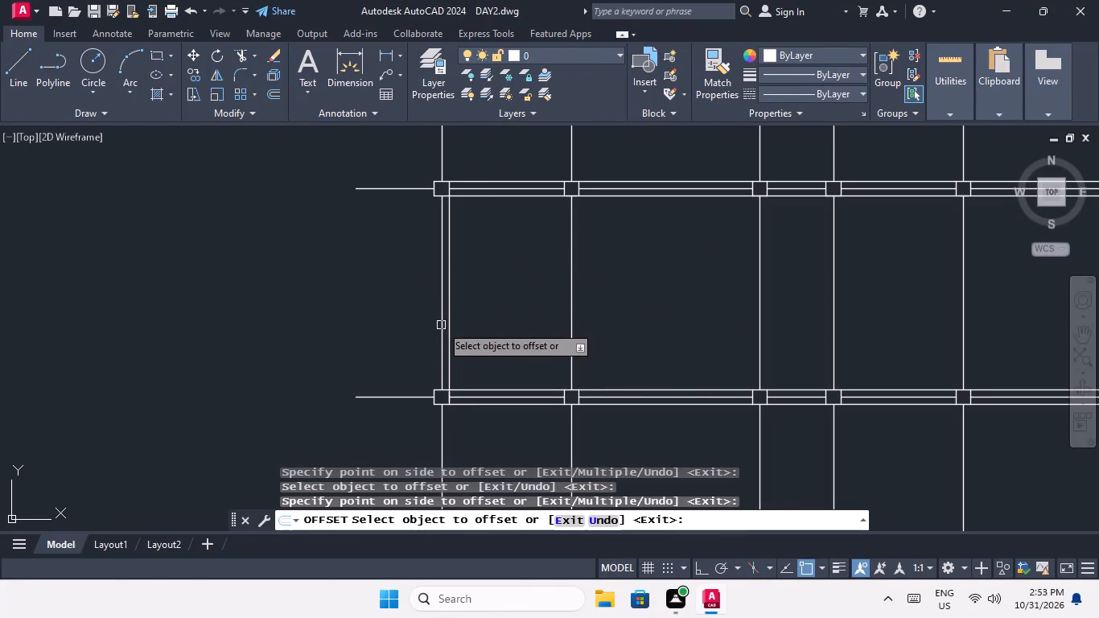
click(441, 325)
click(417, 342)
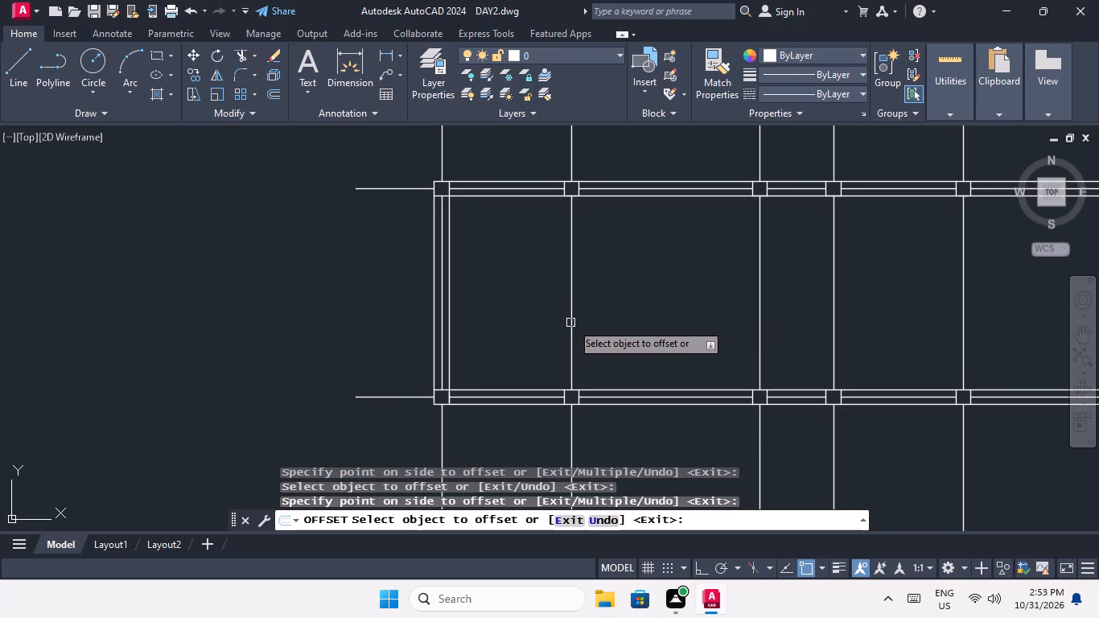
Offset the second vertical grid line's segment between the top two rows by 4.5" to both sides.
drag(571, 323, 622, 321)
click(646, 316)
drag(569, 332, 564, 340)
click(537, 358)
Offset the third vertical grid line's segment between the top two rows by 4.5" to both sides.
scroll(544, 338, down, 1)
middle_drag(633, 335, 539, 325)
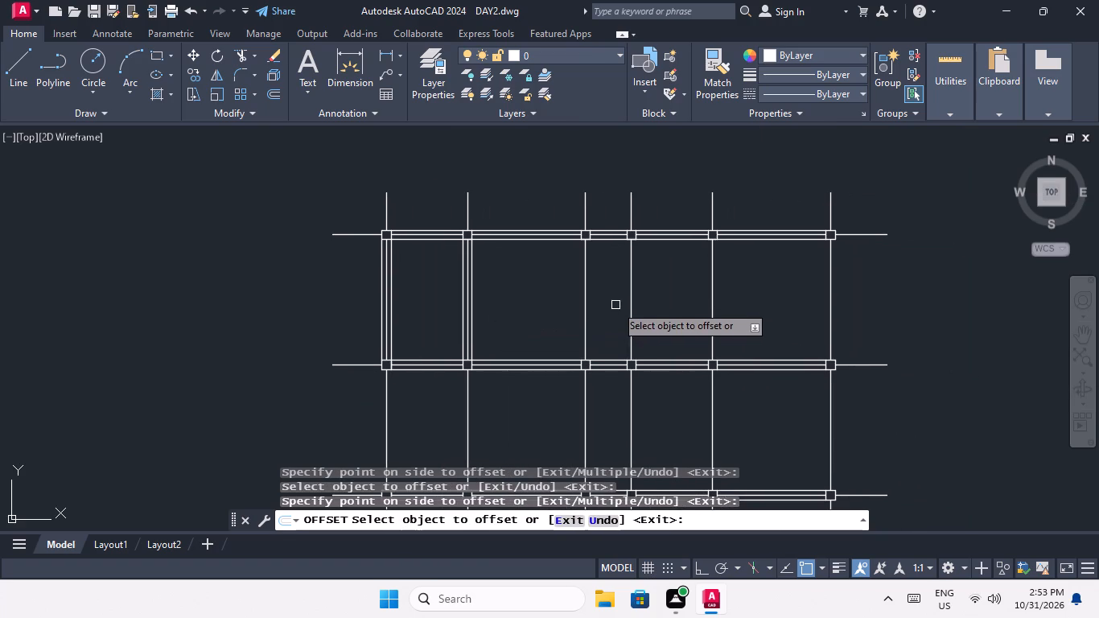
click(586, 303)
click(620, 295)
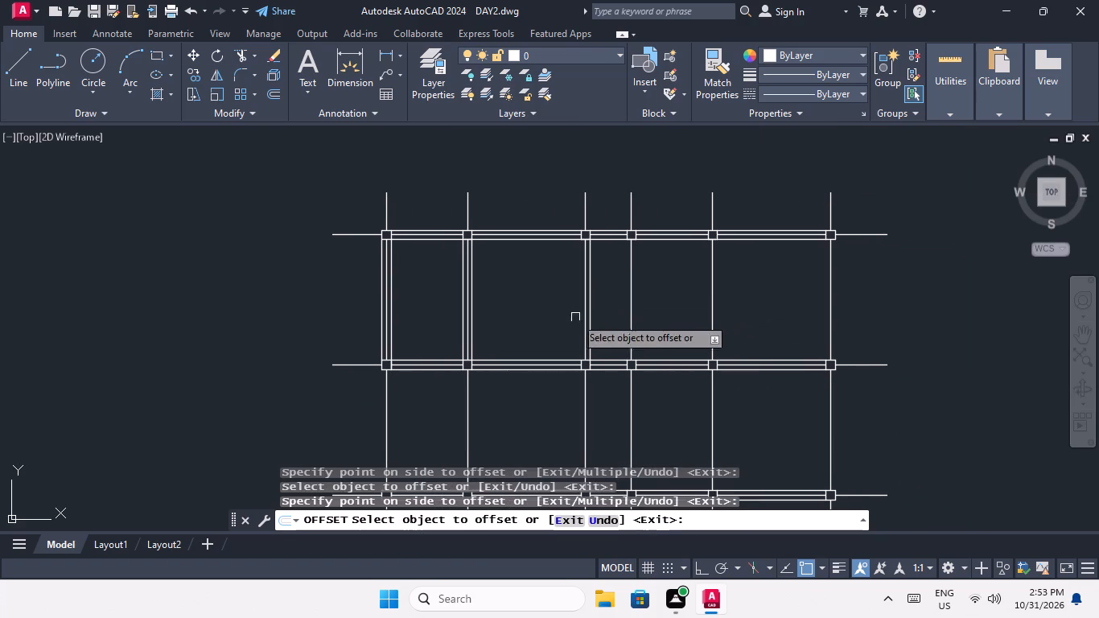
scroll(569, 315, up, 2)
drag(611, 302, 595, 315)
click(576, 324)
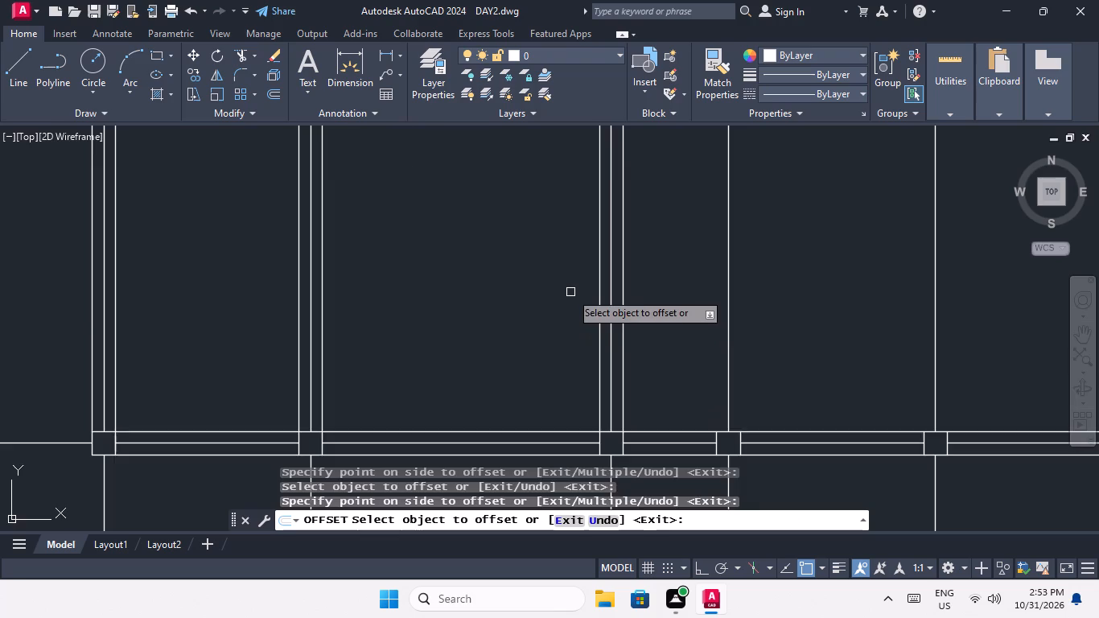
Offset the fourth vertical grid line's segment between the top two rows by 4.5" to both sides.
scroll(570, 291, down, 3)
scroll(602, 295, up, 2)
drag(624, 295, 652, 296)
click(726, 293)
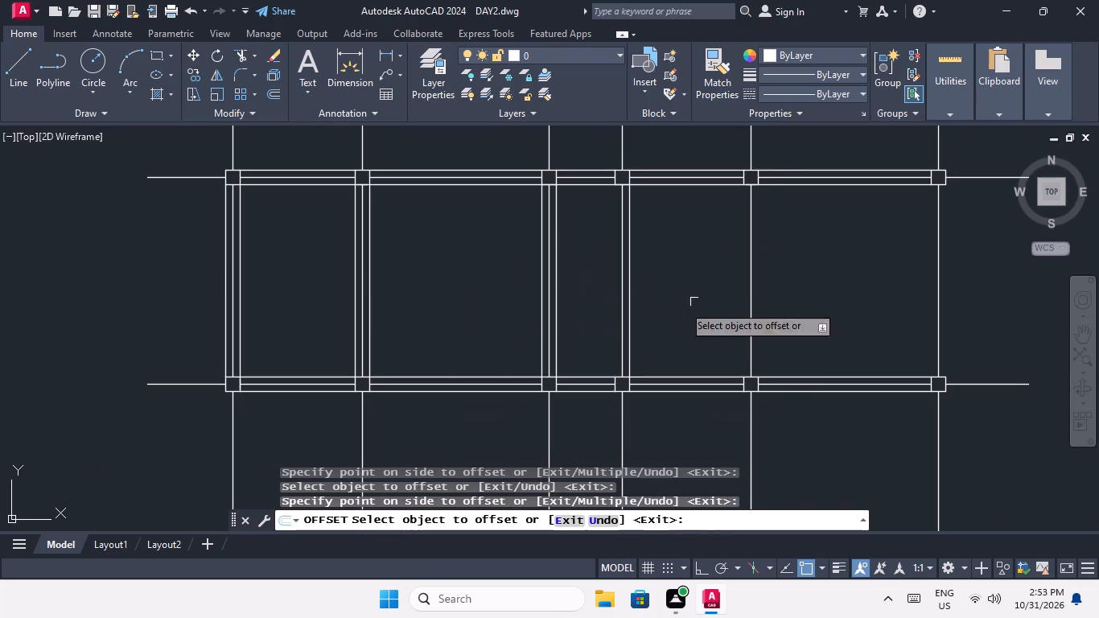
scroll(601, 325, up, 2)
click(652, 319)
click(623, 340)
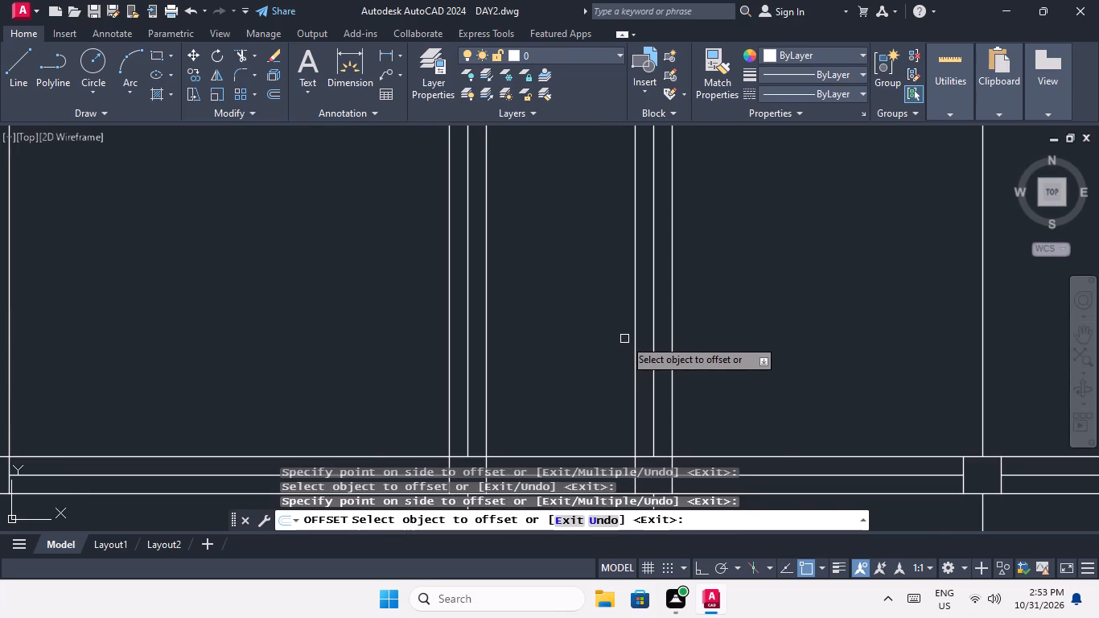
Offset the fifth vertical grid line's segment between the top two rows by 4.5" to both sides.
scroll(629, 331, down, 2)
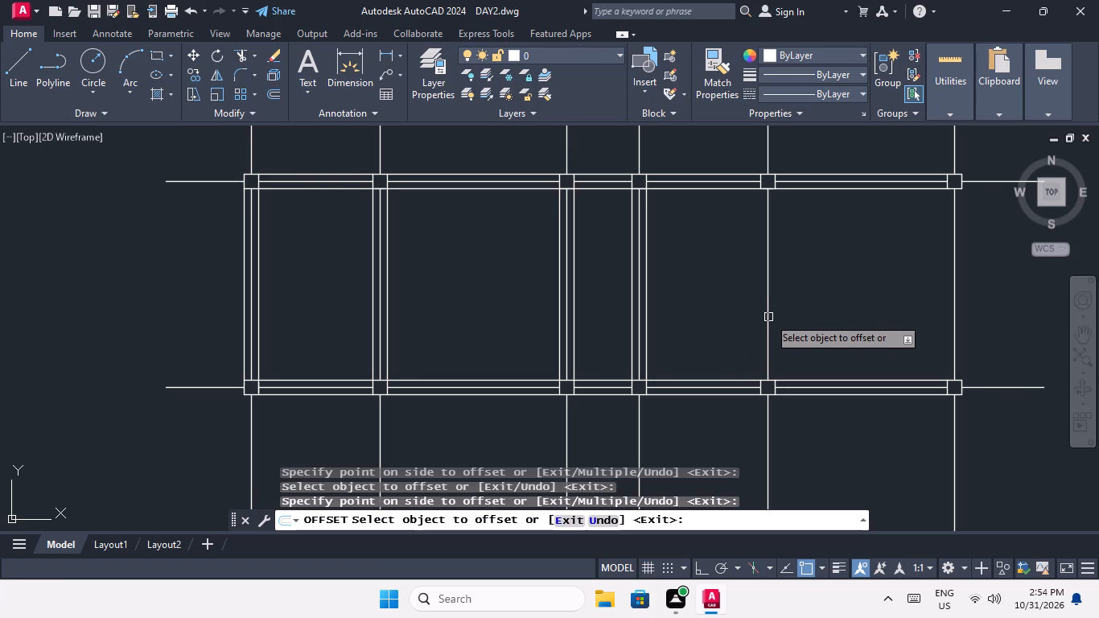
drag(770, 314, 785, 313)
click(799, 310)
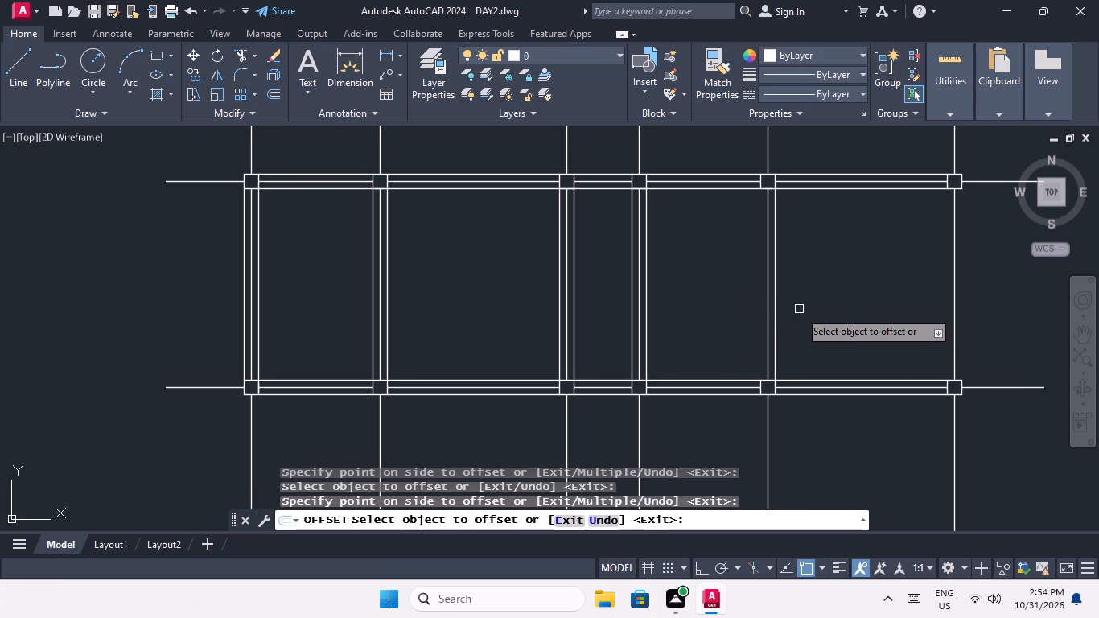
drag(769, 322, 753, 333)
click(738, 337)
Offset the sixth vertical grid line's segment between the top two rows by 4.5" to both sides.
scroll(812, 312, down, 1)
middle_drag(809, 315, 747, 349)
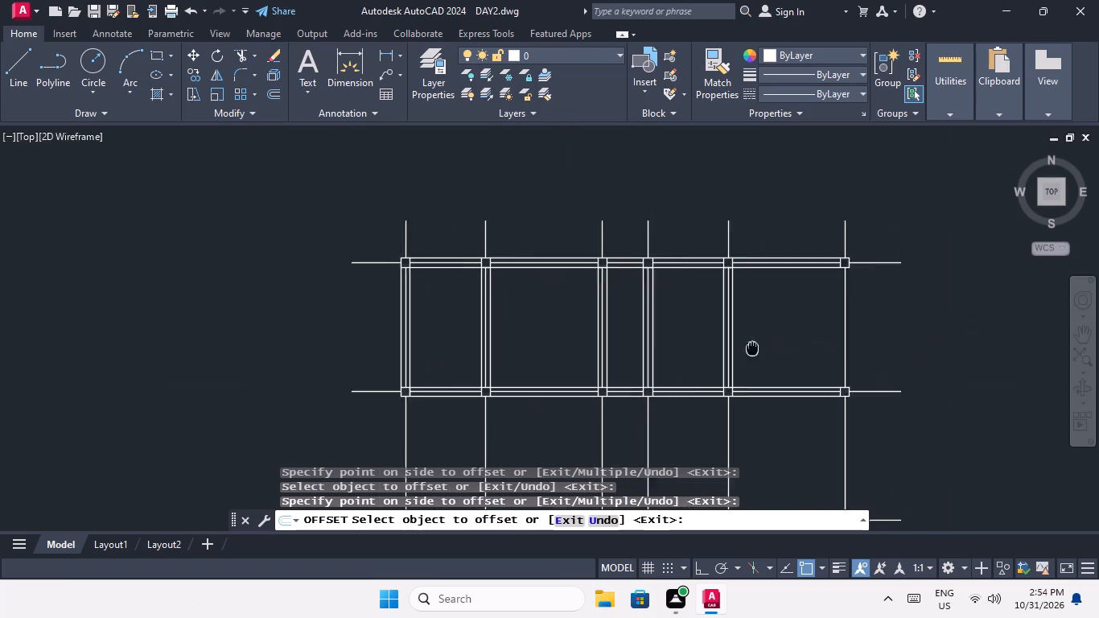
middle_drag(747, 349, 699, 365)
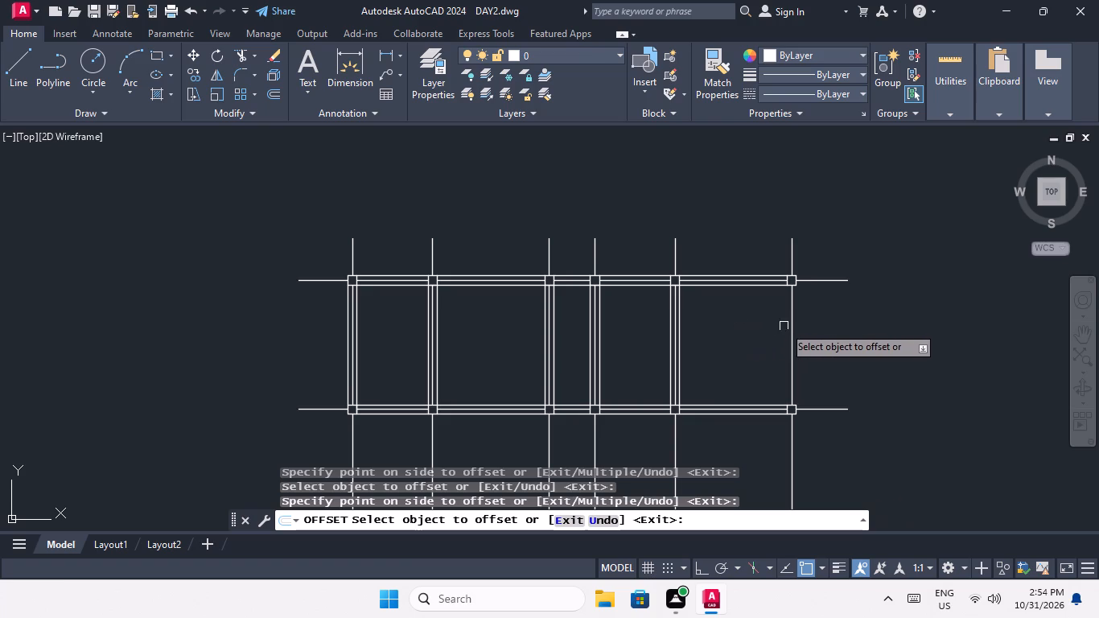
drag(793, 332, 804, 331)
click(814, 328)
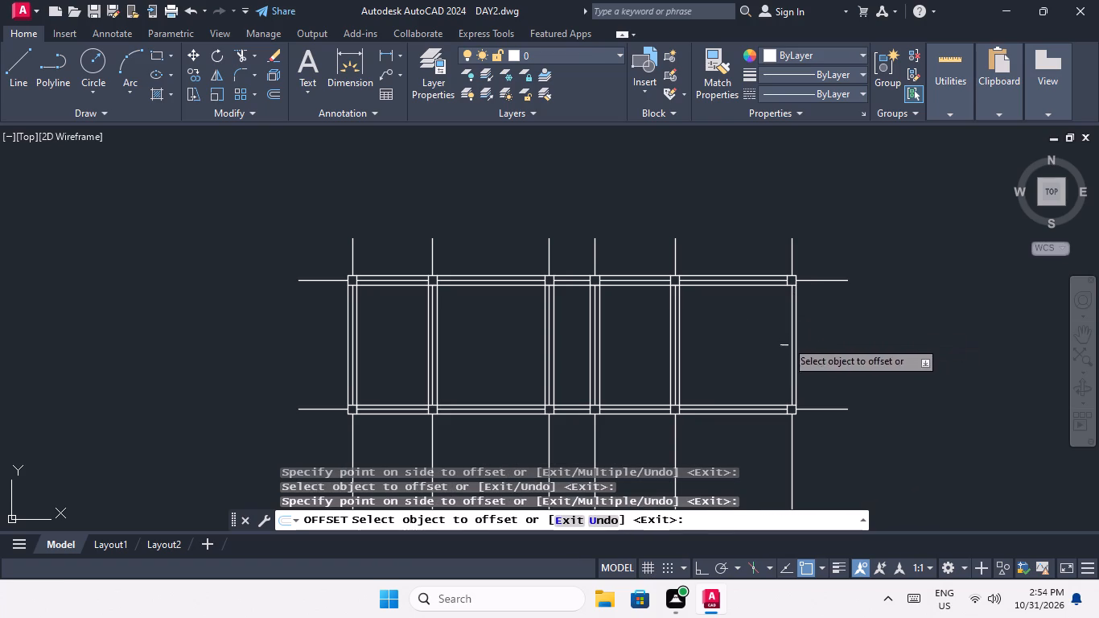
drag(792, 338, 762, 364)
click(755, 367)
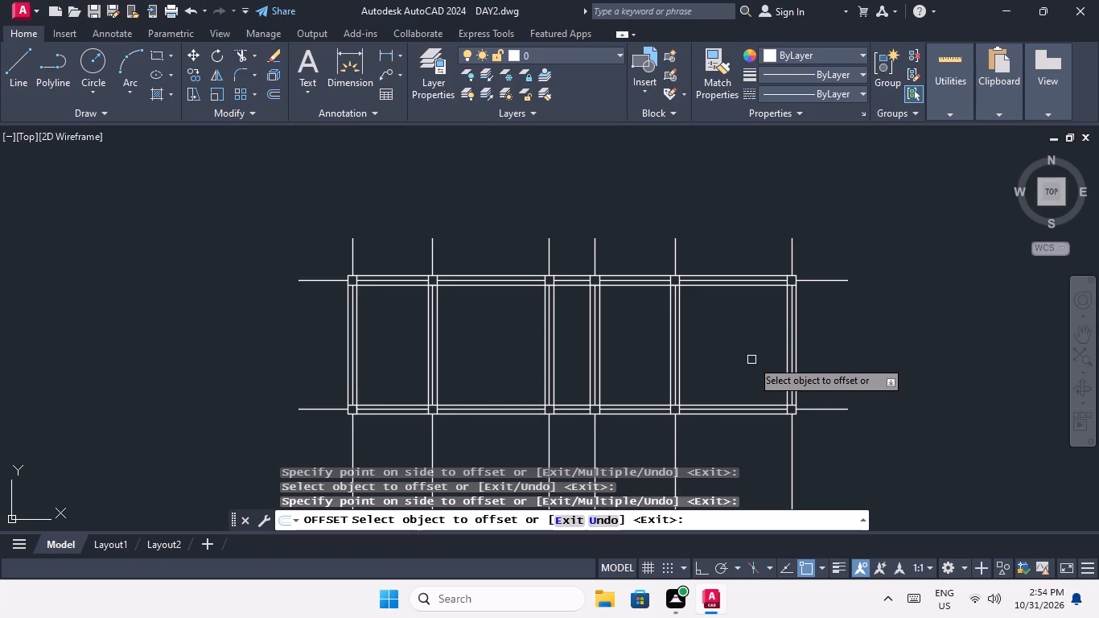
Offset the sixth vertical grid line's segment between the second and third rows by 4.5" to both sides.
middle_drag(649, 360, 648, 294)
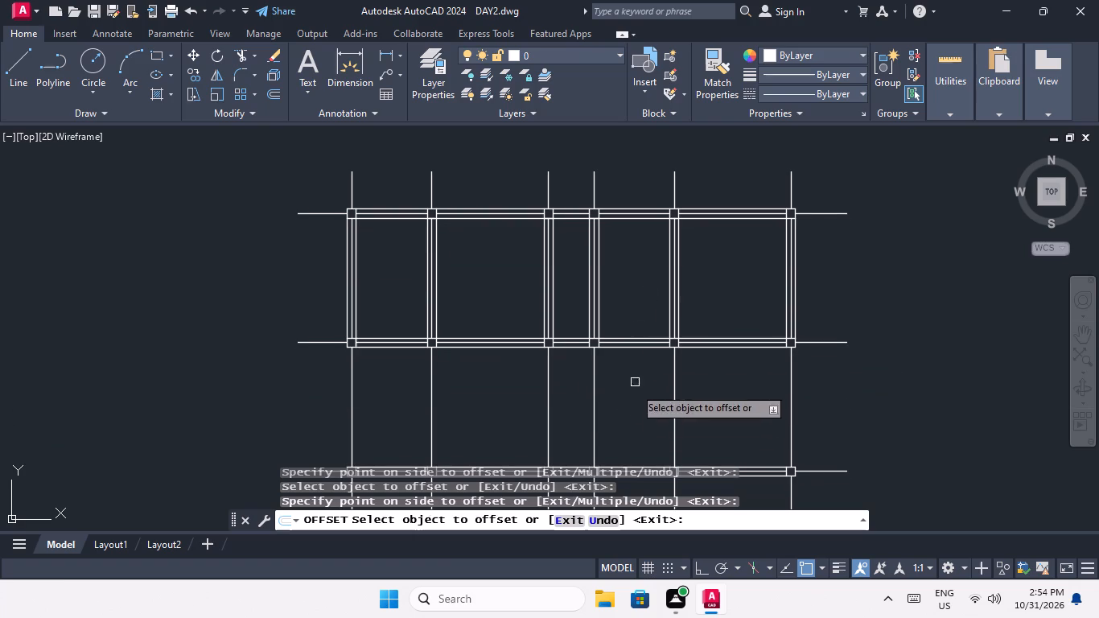
drag(790, 405, 827, 401)
click(845, 397)
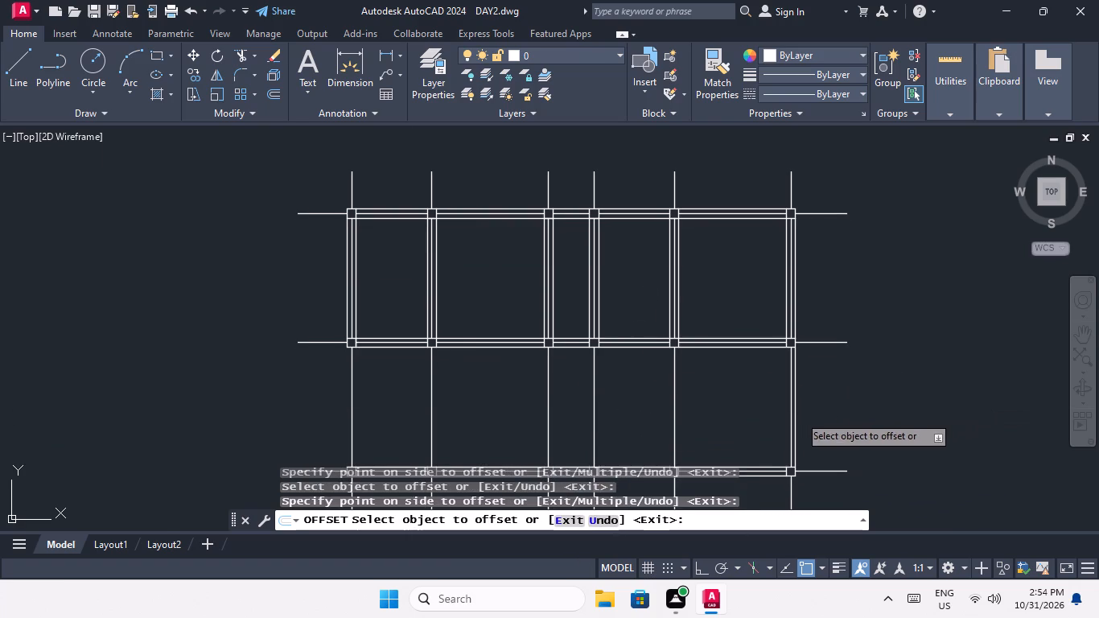
scroll(794, 415, up, 2)
drag(787, 415, 772, 427)
click(735, 441)
Offset the fifth vertical grid line's segment between the second and third rows by 4.5" to both sides.
scroll(731, 372, down, 2)
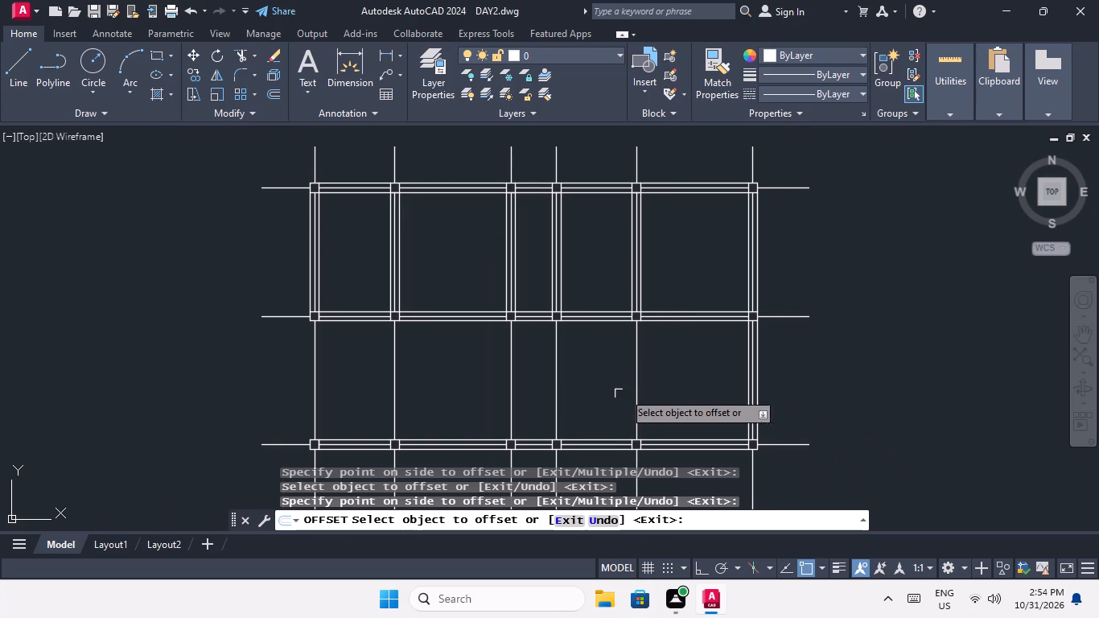
drag(633, 385, 669, 389)
click(701, 383)
scroll(639, 406, up, 2)
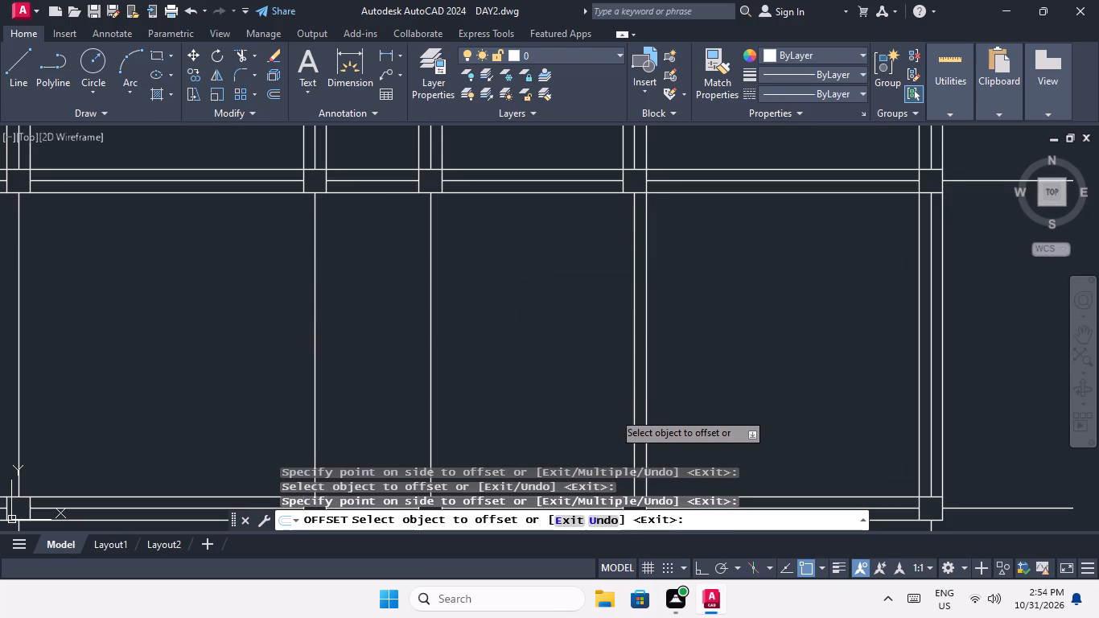
drag(635, 387, 624, 401)
click(615, 410)
Offset the fourth vertical grid line's segment between the second and third rows by 4.5" to both sides.
scroll(623, 323, down, 2)
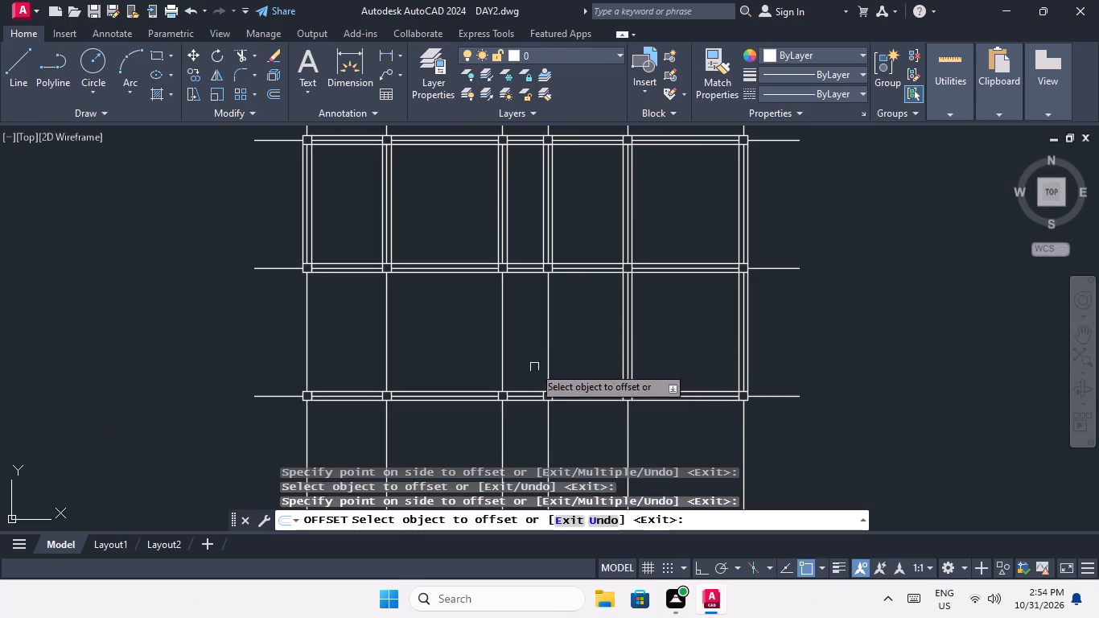
drag(545, 337, 583, 337)
click(611, 337)
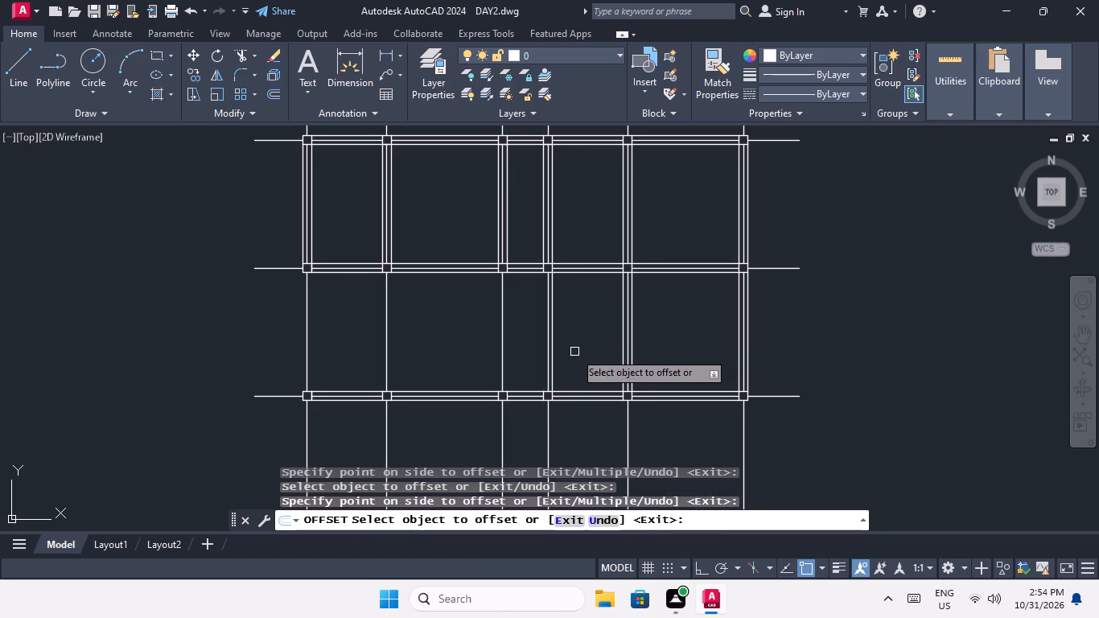
scroll(533, 351, up, 3)
drag(587, 328, 578, 336)
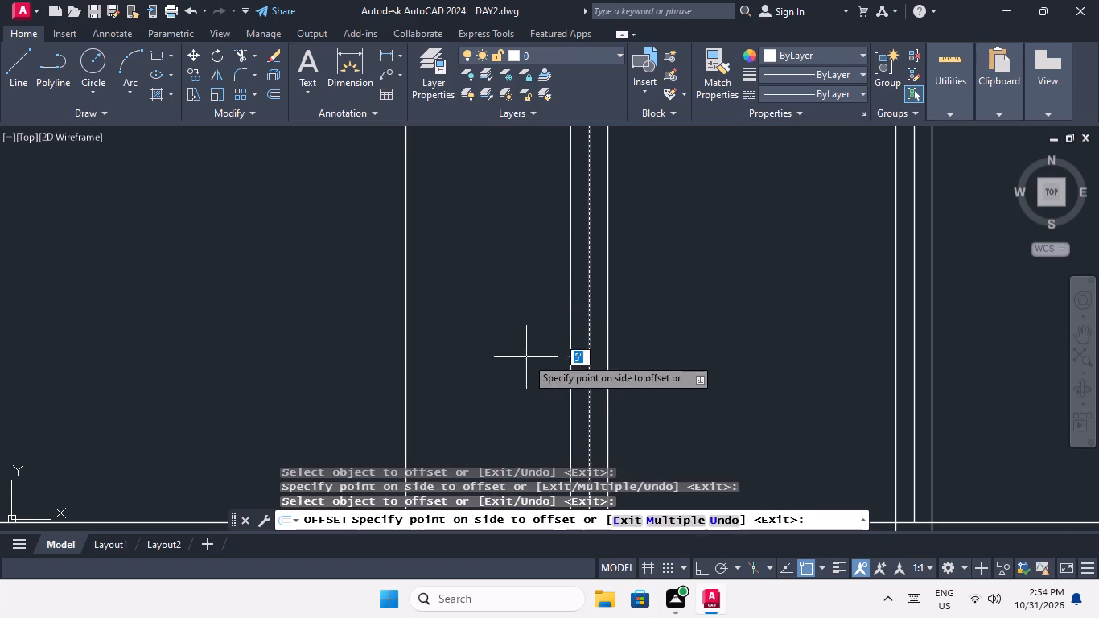
click(526, 357)
Offset the third vertical grid line's segment between the second and third rows by 4.5" to both sides.
scroll(534, 342, down, 3)
click(501, 345)
click(555, 338)
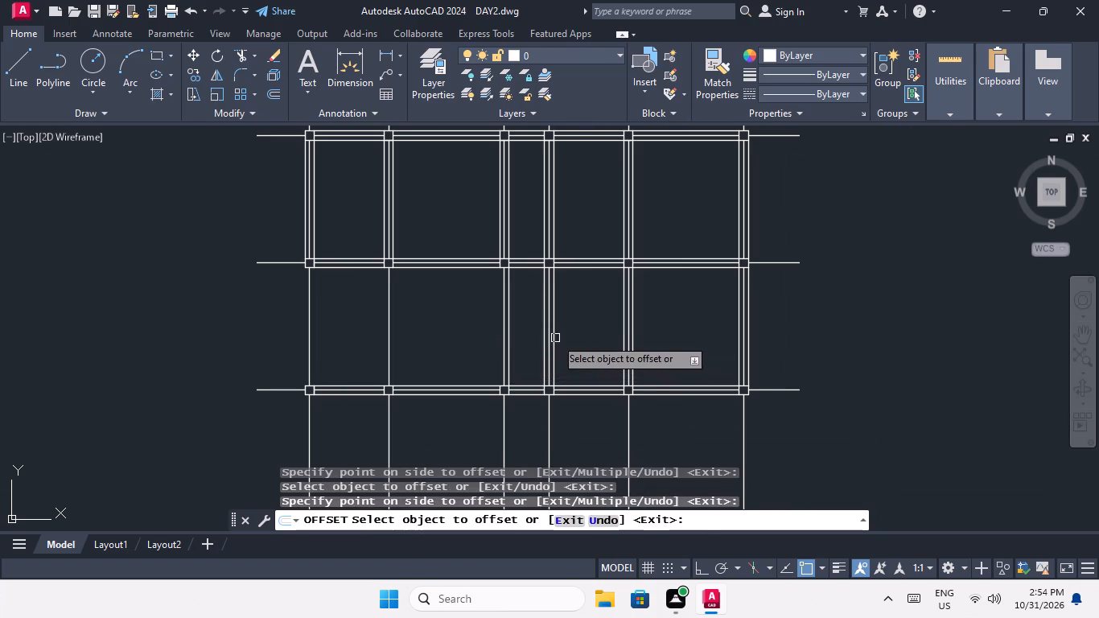
scroll(500, 351, up, 2)
drag(505, 344, 488, 352)
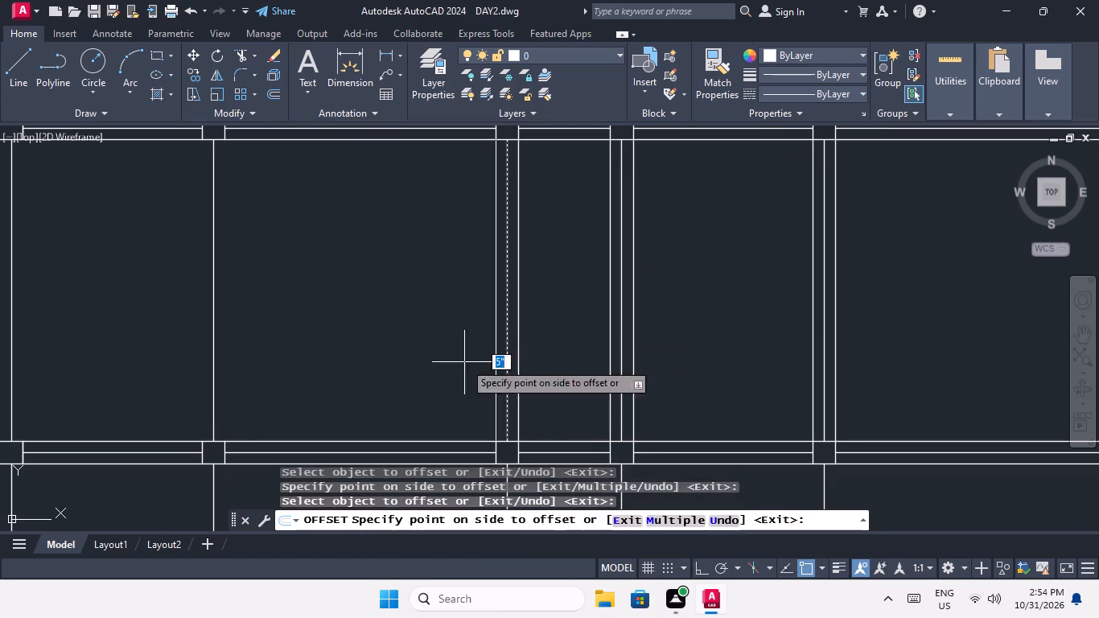
click(463, 362)
Offset the second vertical grid line's segment between the second and third rows by 4.5" to both sides.
scroll(475, 335, down, 3)
drag(413, 333, 429, 333)
click(443, 332)
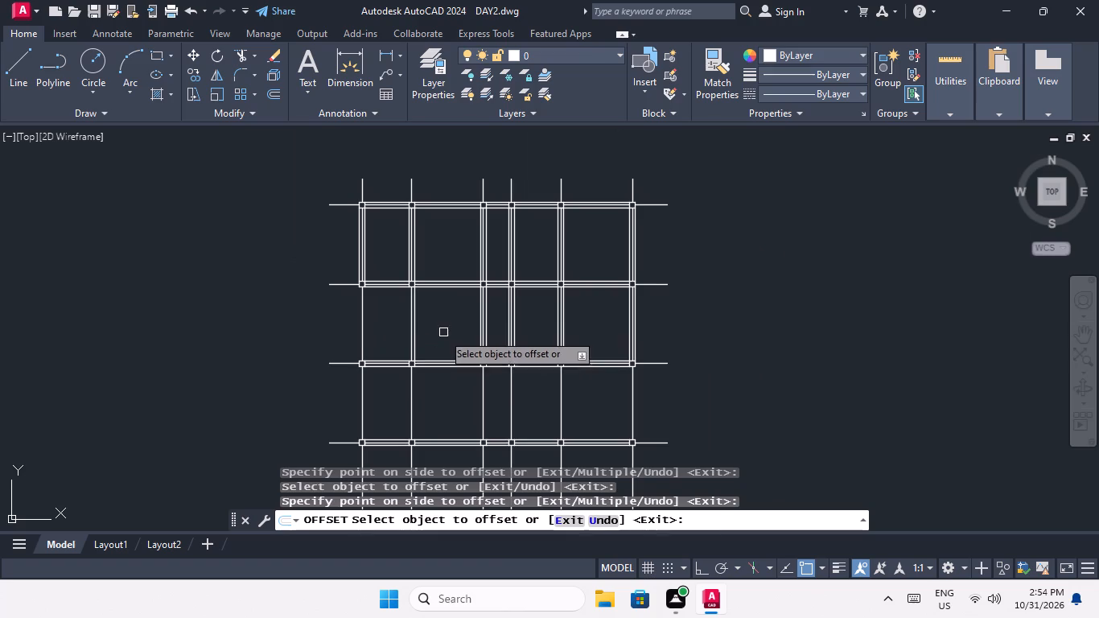
scroll(410, 348, up, 3)
click(410, 337)
click(398, 342)
Offset the first vertical grid line's segment between the second and third rows by 4.5" to both sides.
scroll(409, 338, down, 3)
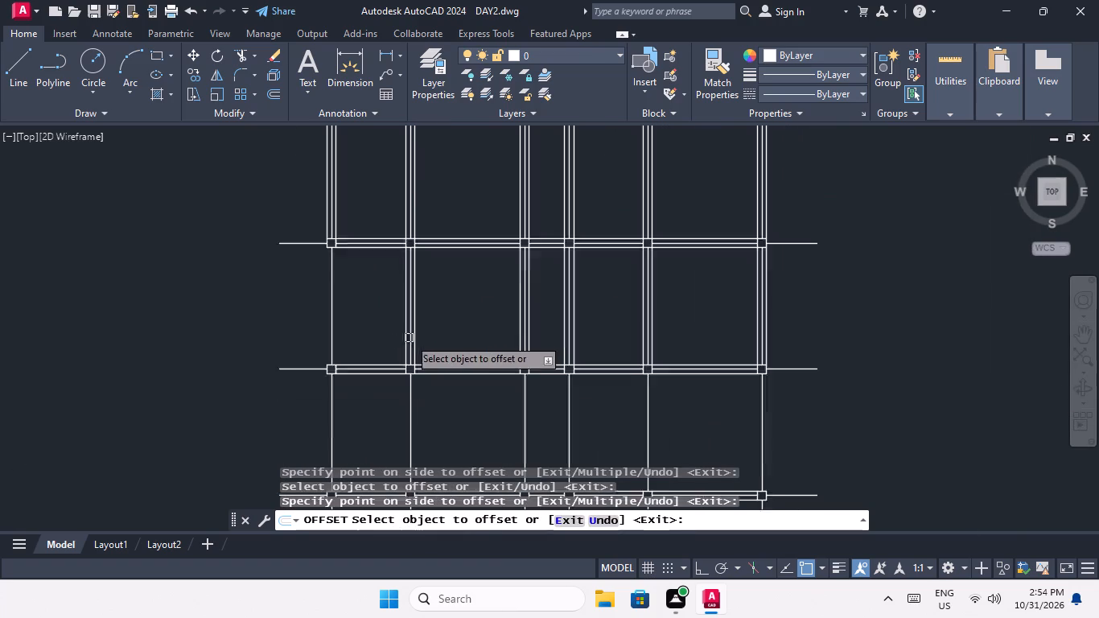
scroll(356, 311, up, 2)
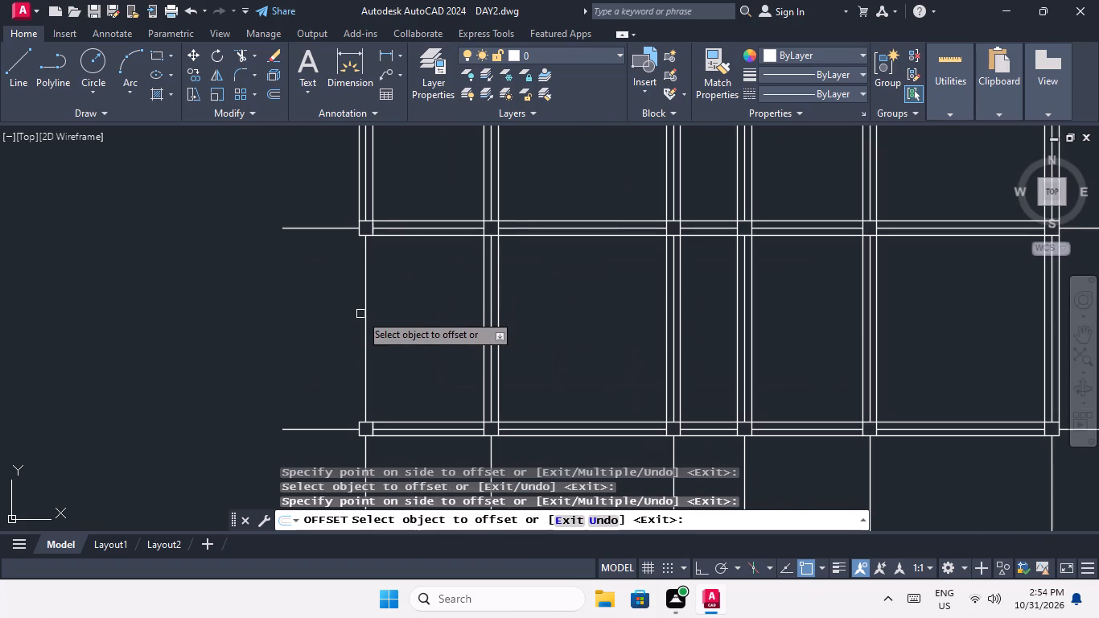
click(366, 316)
click(430, 315)
scroll(364, 324, up, 2)
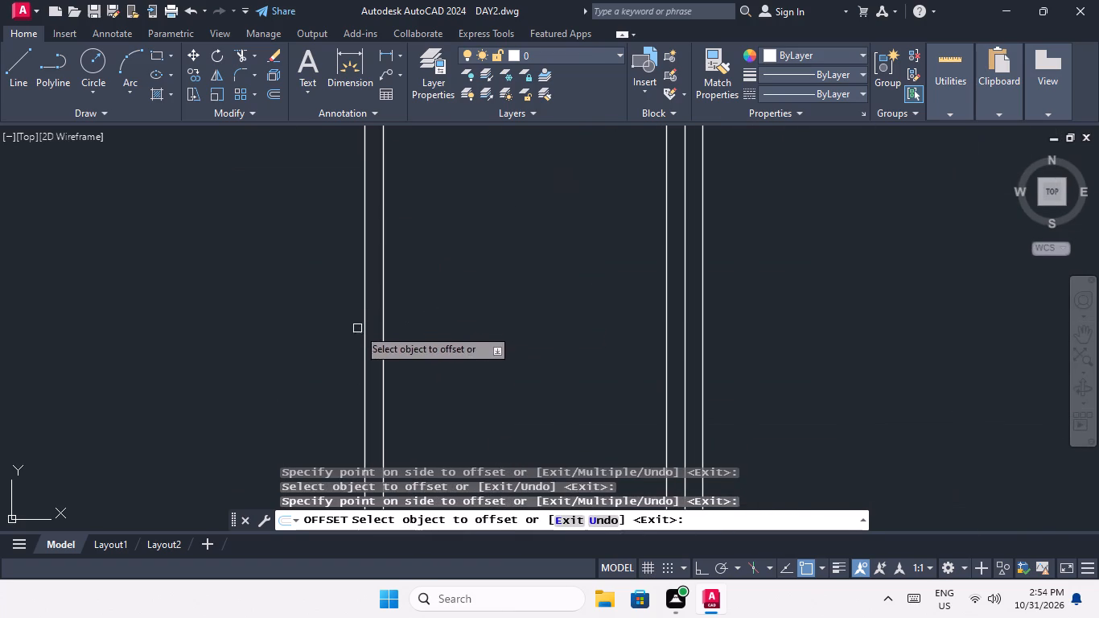
drag(364, 323, 356, 329)
click(313, 344)
Offset the first vertical grid line's segment between the third and fourth rows by 4.5" to both sides.
scroll(328, 319, down, 3)
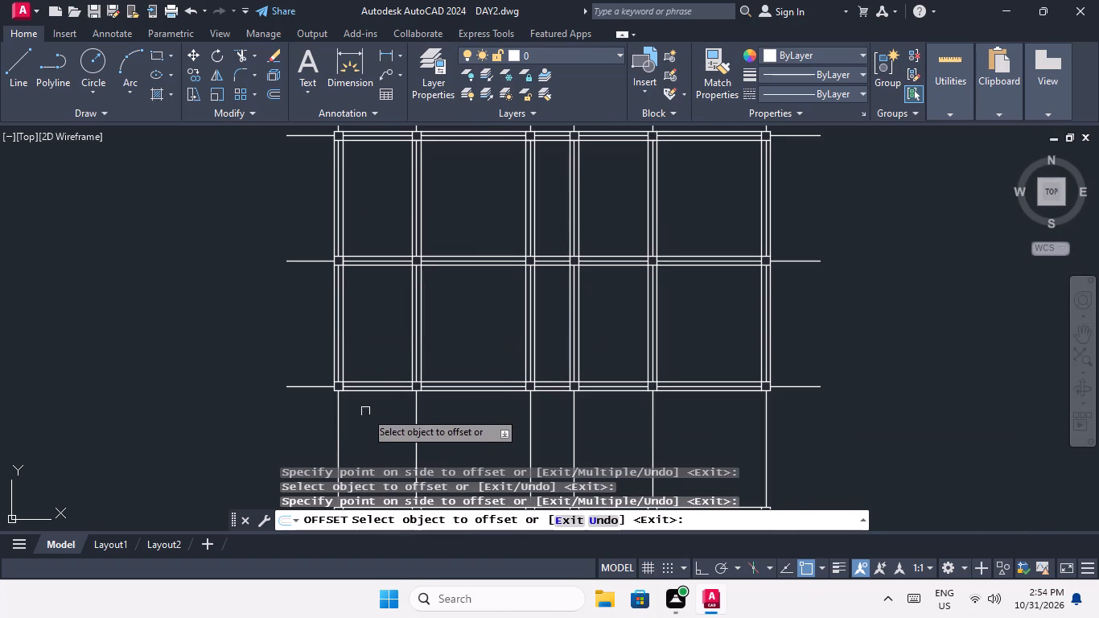
middle_drag(407, 401, 391, 291)
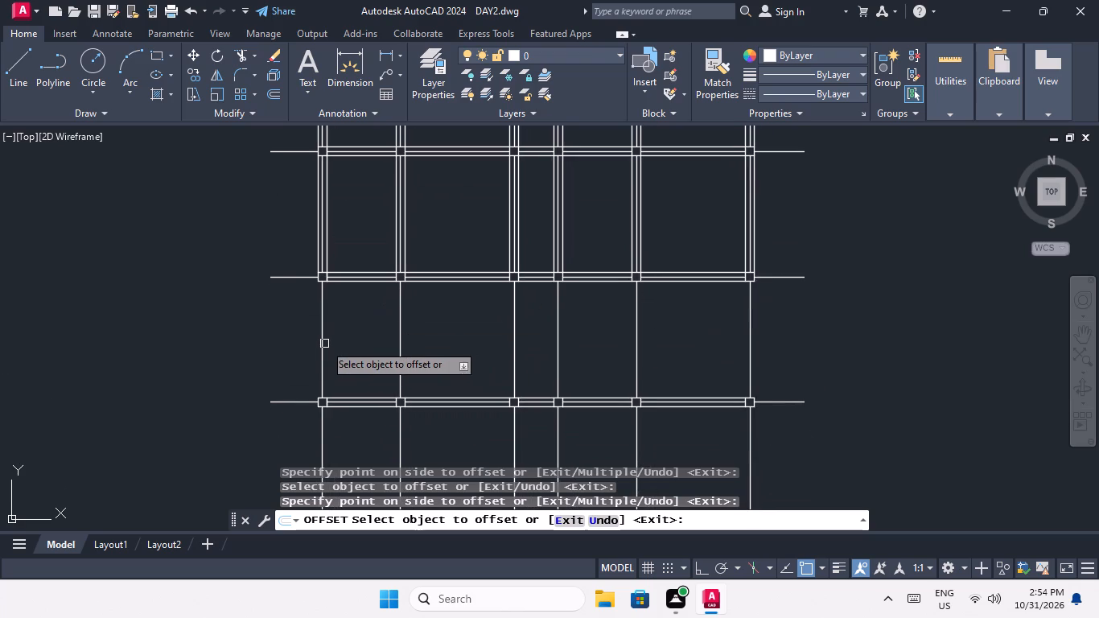
drag(321, 343, 331, 342)
click(356, 338)
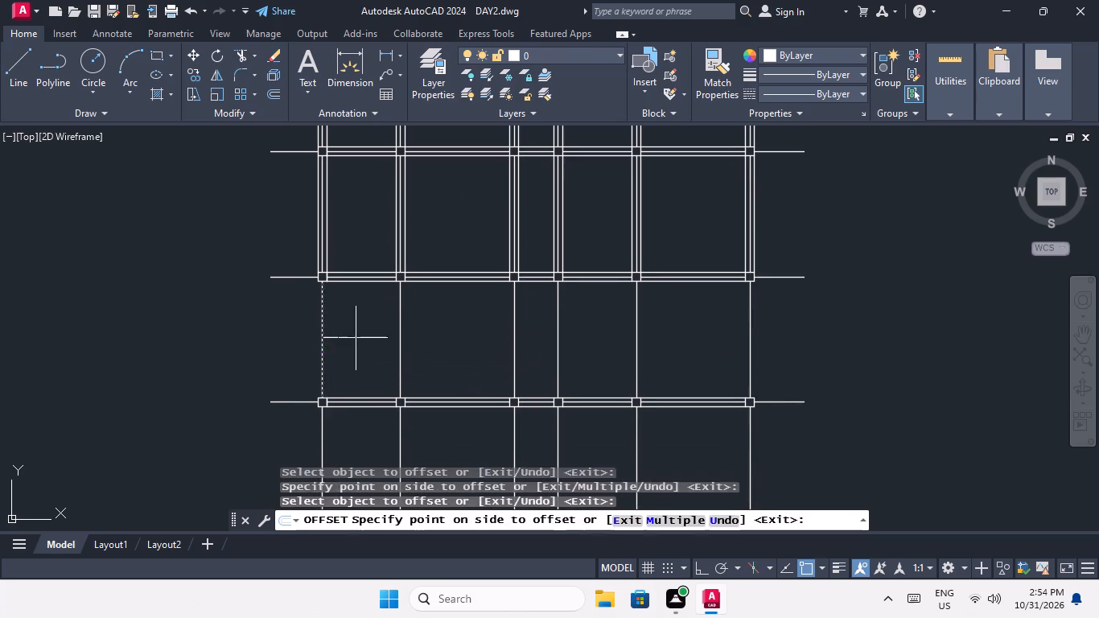
scroll(313, 364, up, 2)
drag(332, 346, 323, 352)
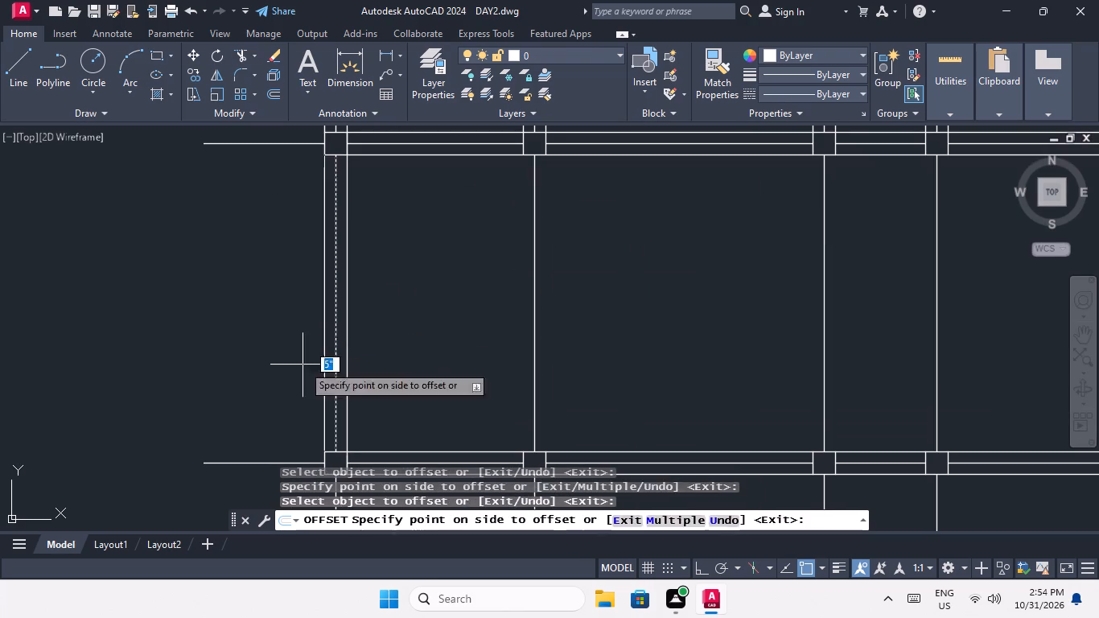
click(303, 365)
Offset the second vertical grid line's segment between the third and fourth rows by 4.5" to both sides.
scroll(313, 350, down, 3)
scroll(373, 337, up, 2)
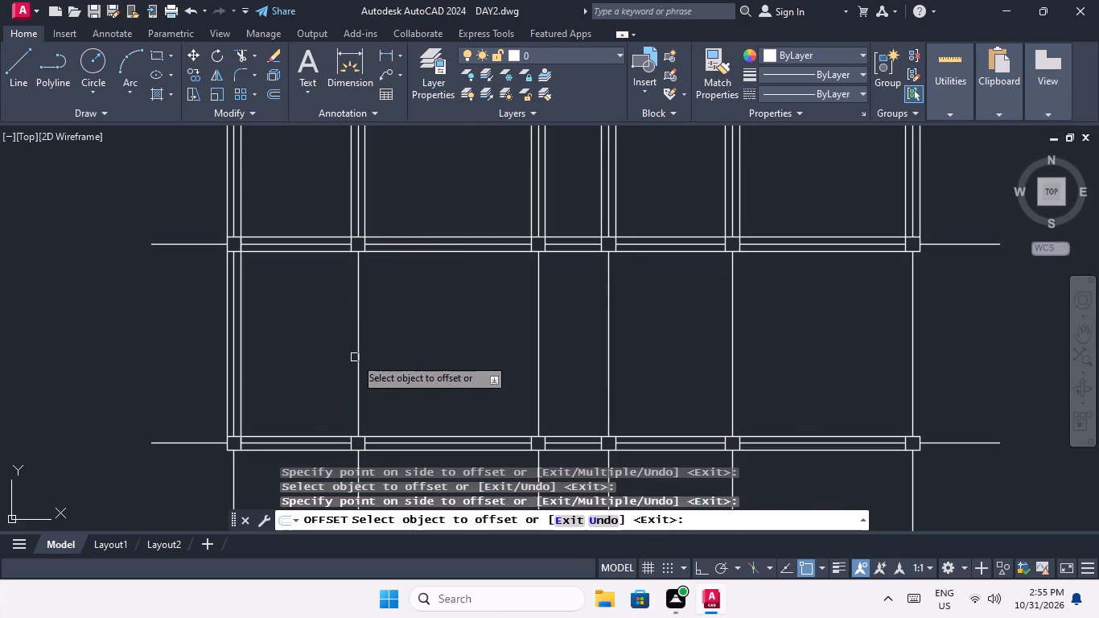
click(358, 356)
click(387, 350)
scroll(344, 361, up, 2)
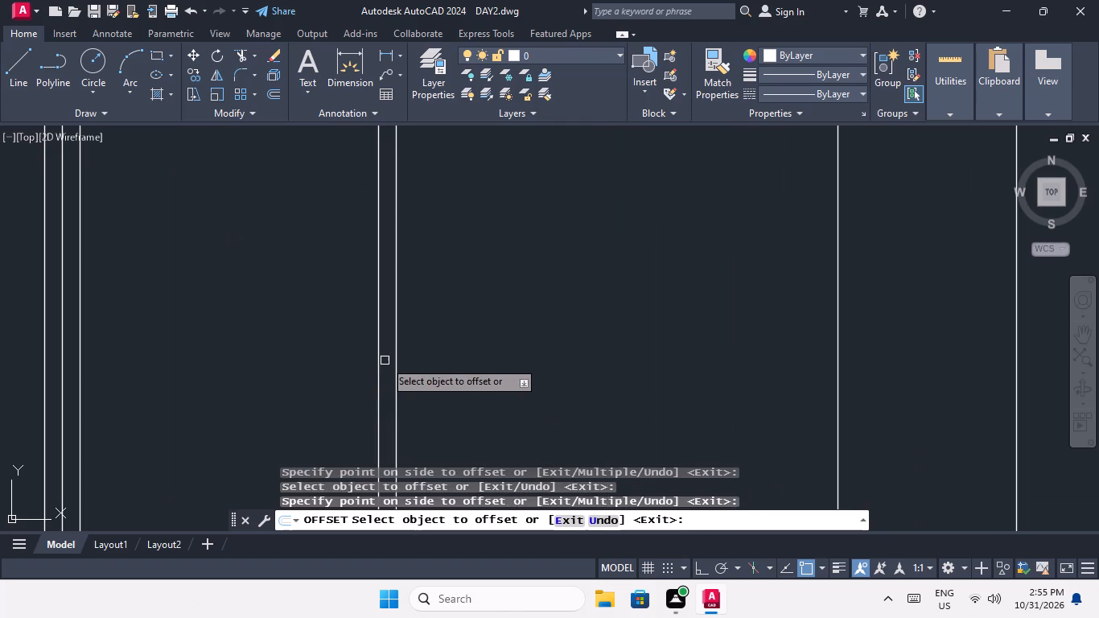
click(377, 365)
click(334, 375)
Offset the third vertical grid line's segment between the third and fourth rows by 4.5" to both sides.
scroll(343, 359, down, 3)
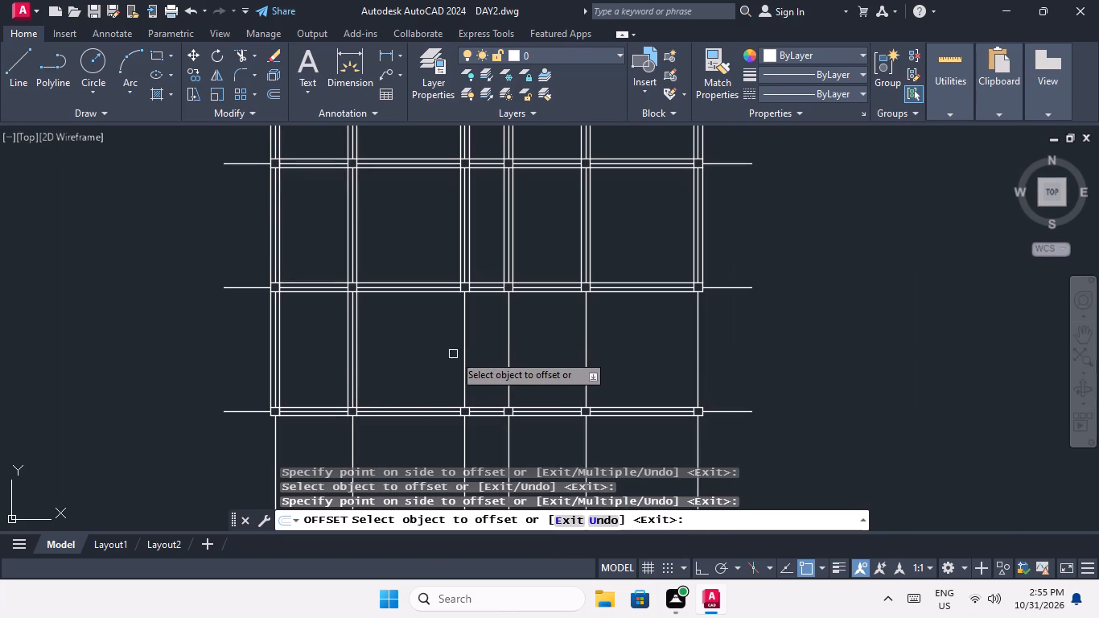
scroll(465, 352, up, 2)
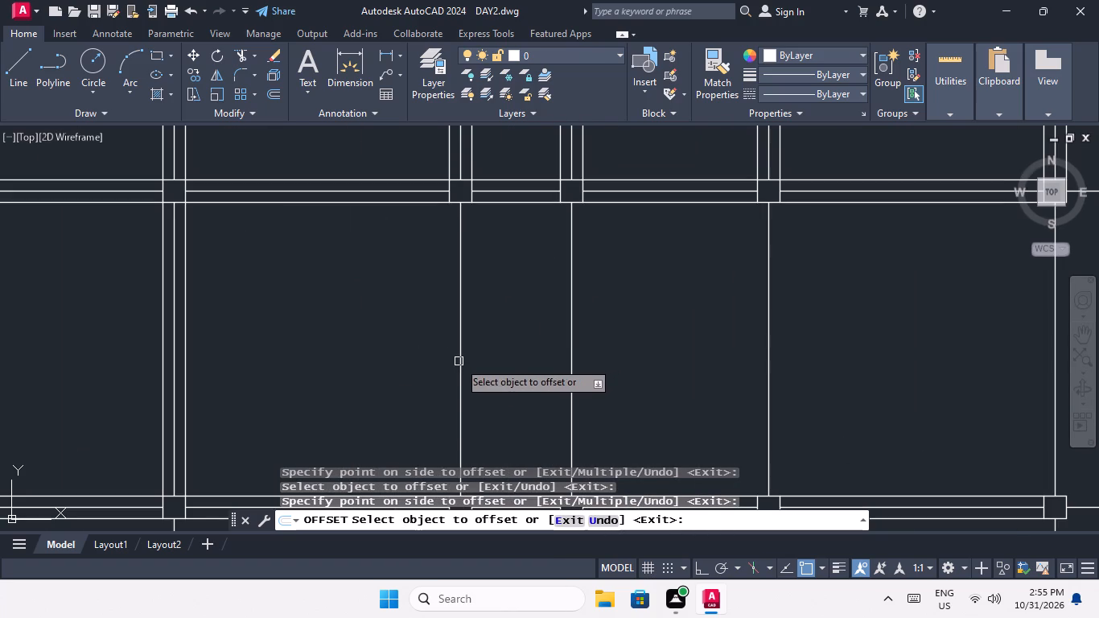
click(459, 361)
click(498, 359)
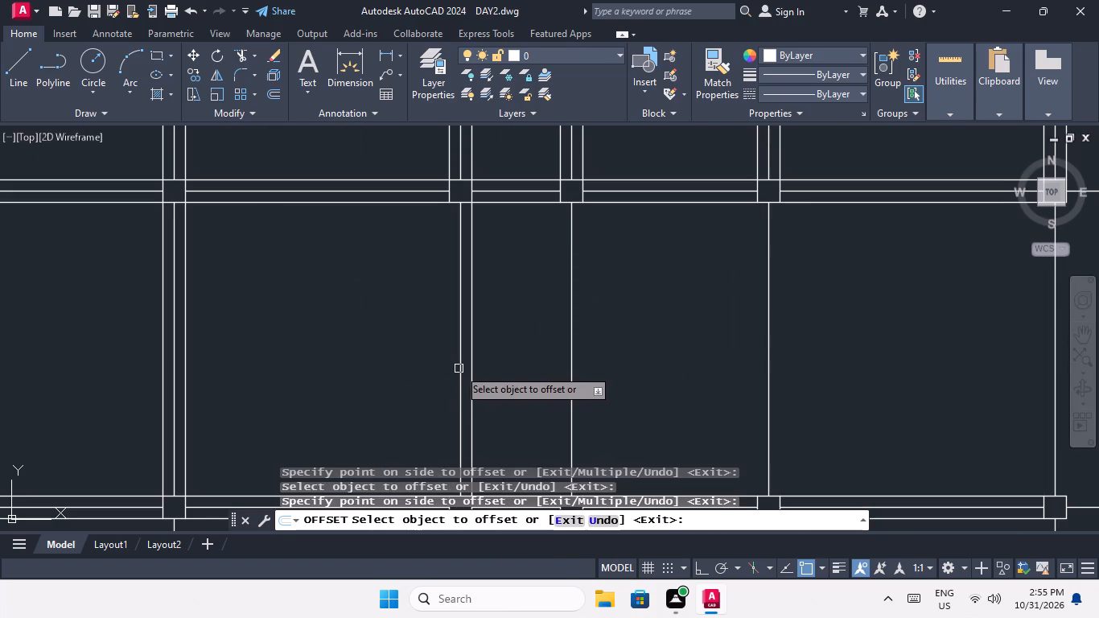
click(459, 369)
click(425, 385)
Offset the fourth vertical grid line's segment between the third and fourth rows by 4.5" to both sides.
scroll(432, 352, down, 2)
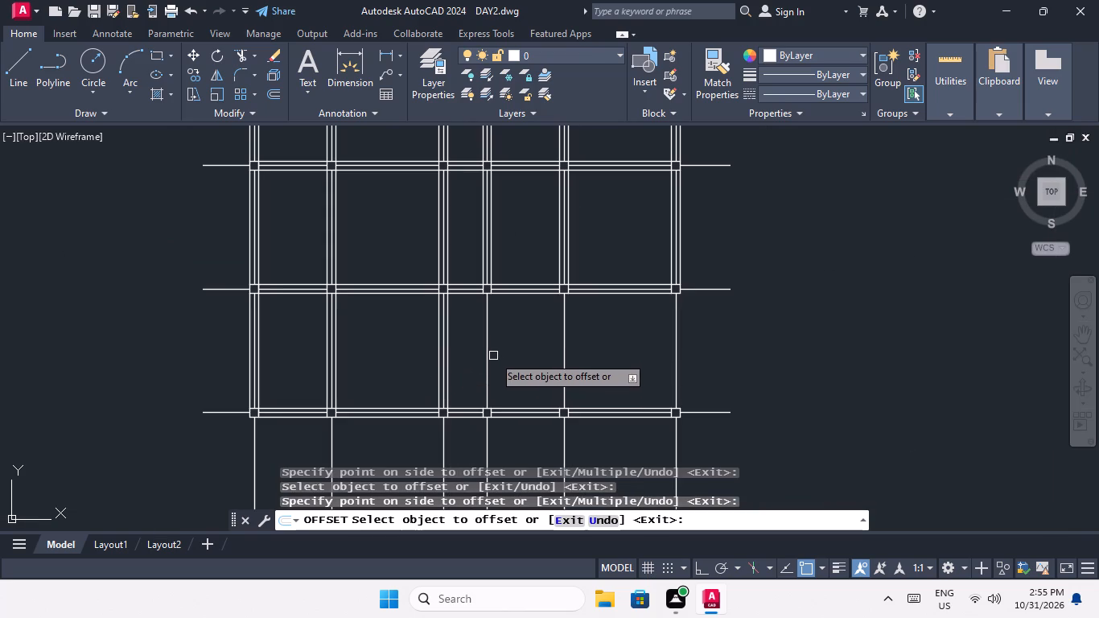
drag(488, 359, 499, 360)
click(533, 360)
scroll(469, 377, up, 3)
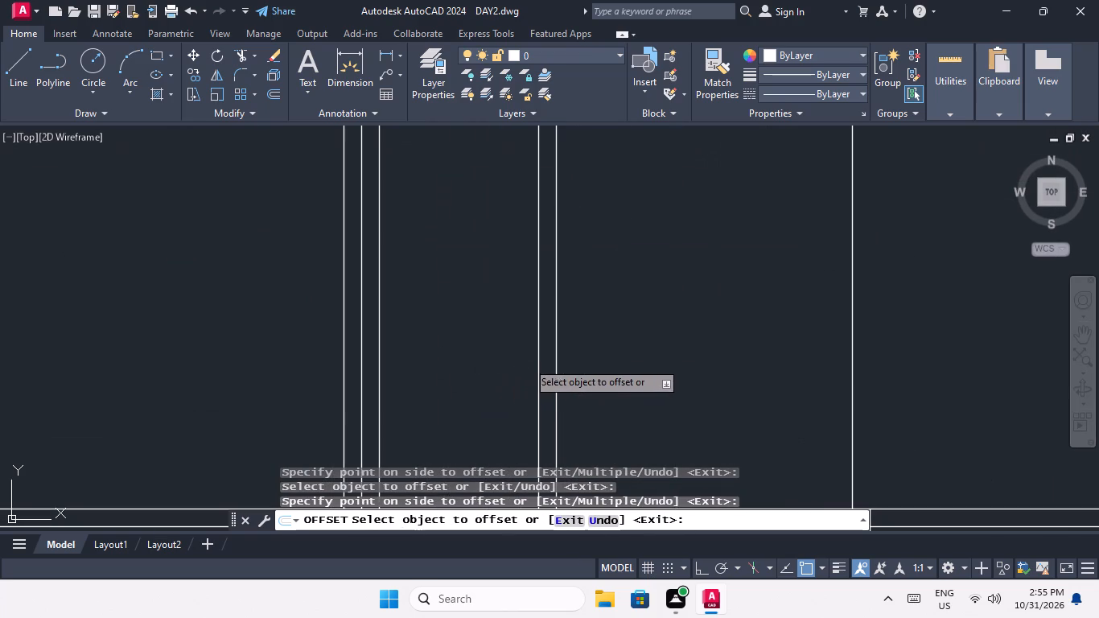
drag(536, 360, 528, 369)
click(493, 384)
Offset the fifth vertical grid line's segment between the third and fourth rows by 4.5" to both sides.
scroll(500, 369, down, 3)
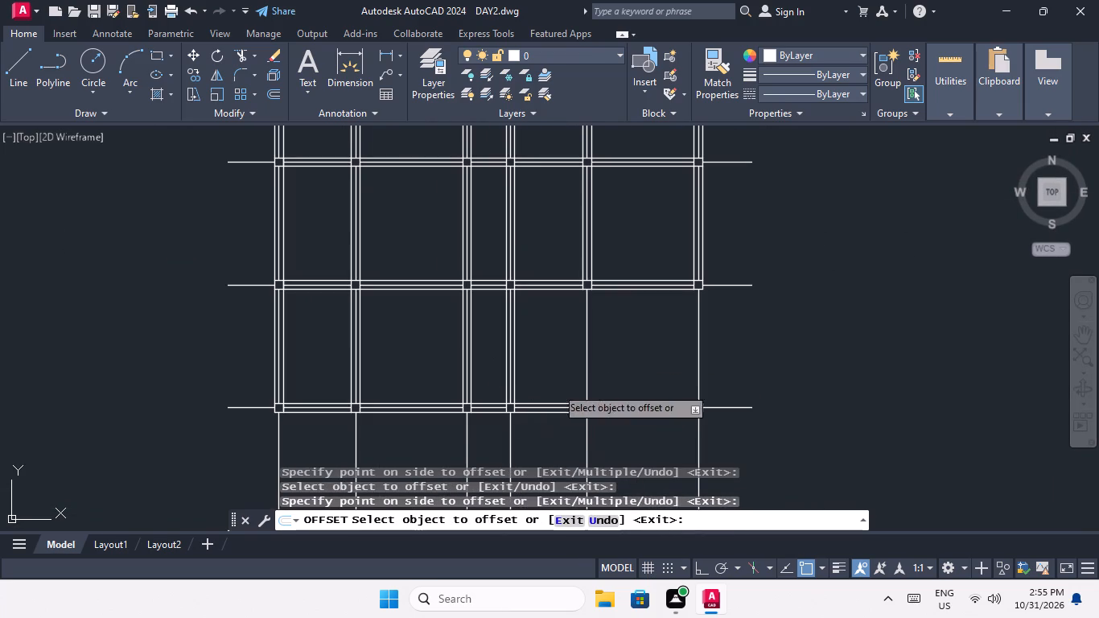
drag(587, 355, 594, 356)
click(626, 356)
scroll(577, 353, up, 1)
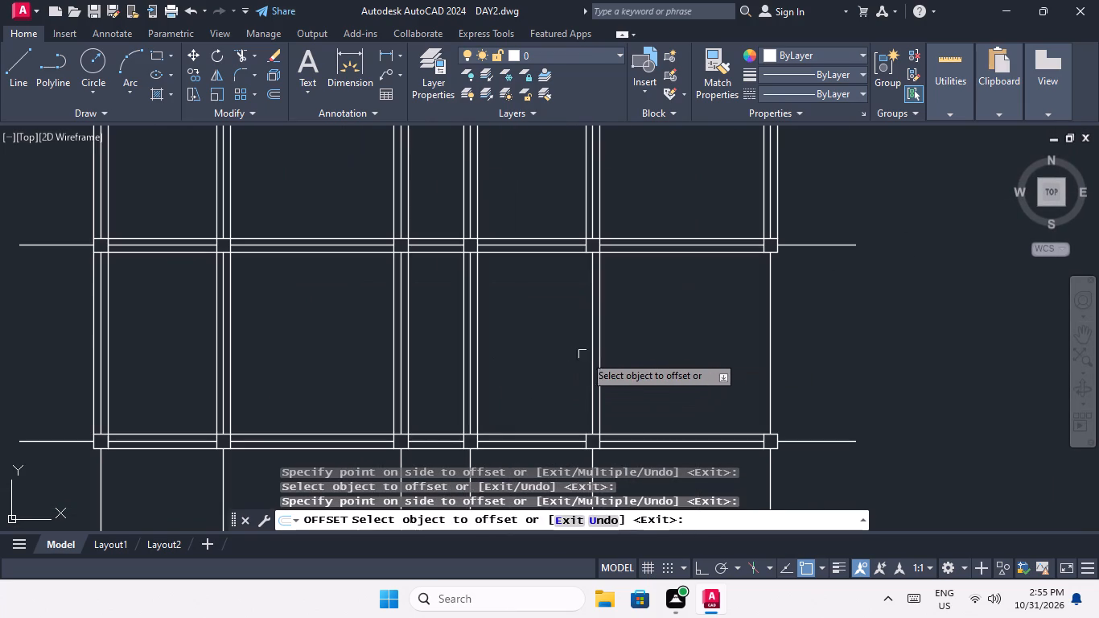
click(590, 354)
click(527, 381)
Offset the sixth vertical grid line's segment between the third and fourth rows by 4.5" to both sides.
scroll(538, 359, down, 2)
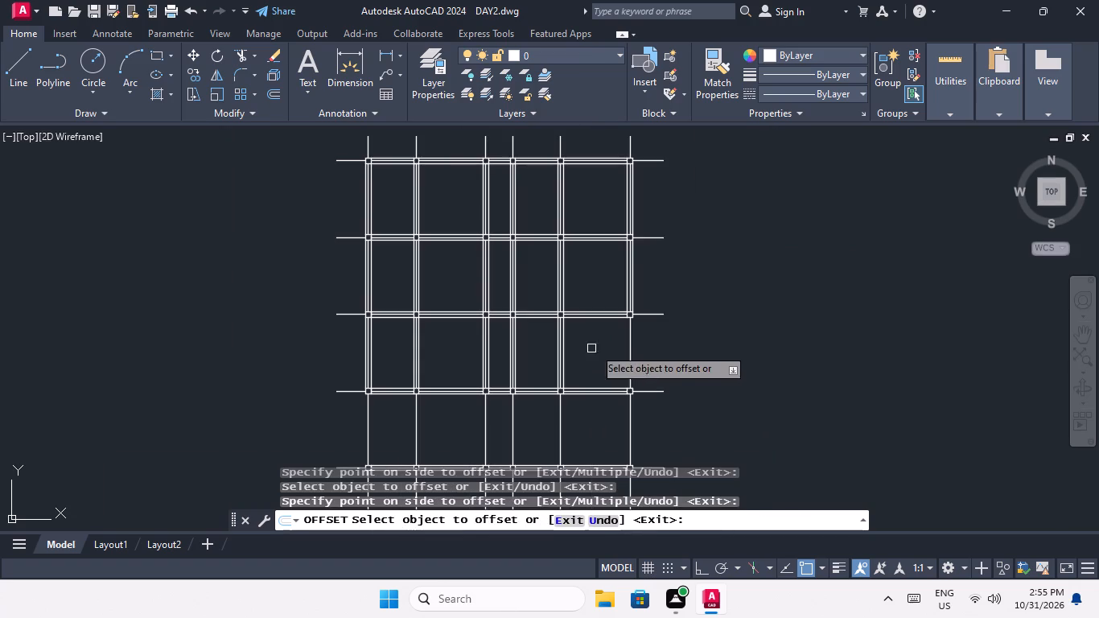
drag(630, 357, 638, 357)
click(667, 353)
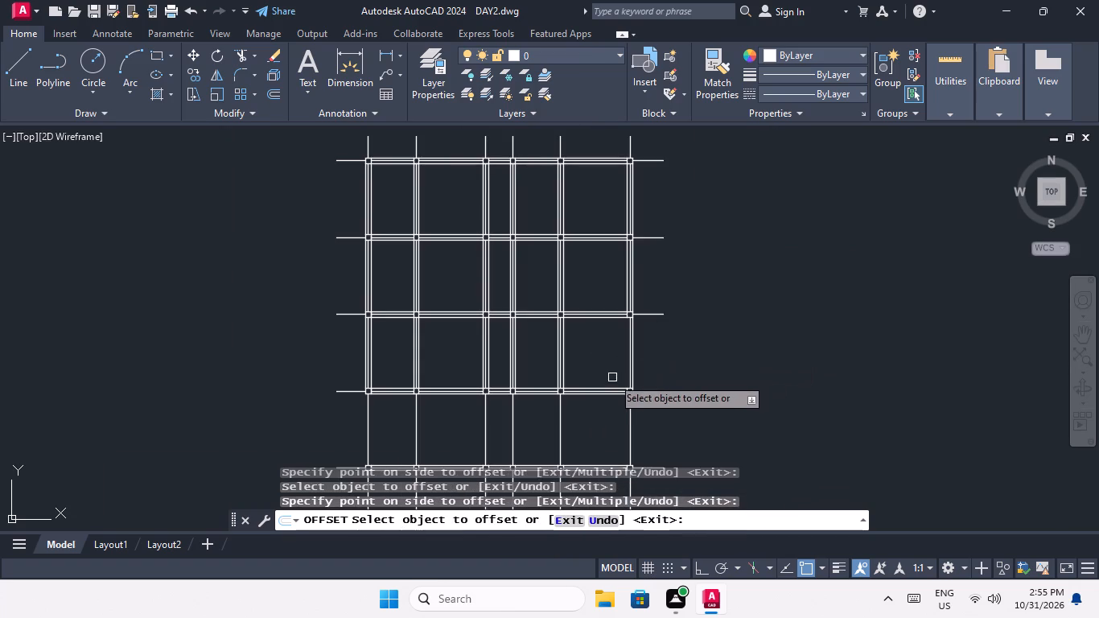
scroll(612, 373, up, 3)
drag(683, 333, 677, 340)
click(661, 347)
Offset the first vertical grid line's segment between the fourth and fifth rows by 4.5" to both sides.
scroll(659, 348, down, 1)
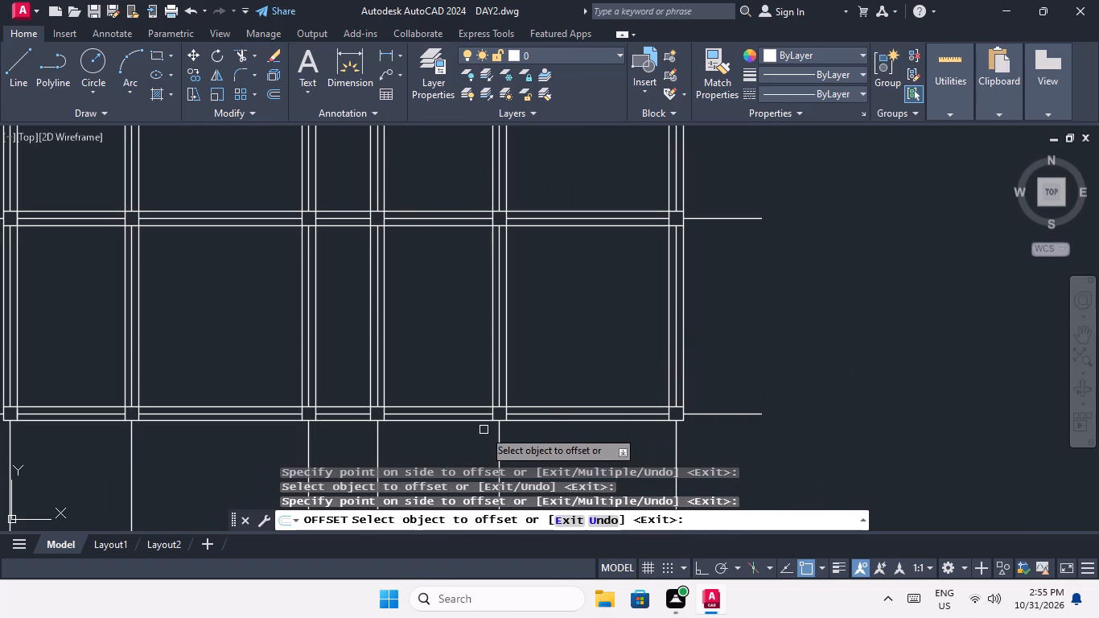
middle_drag(483, 426, 535, 283)
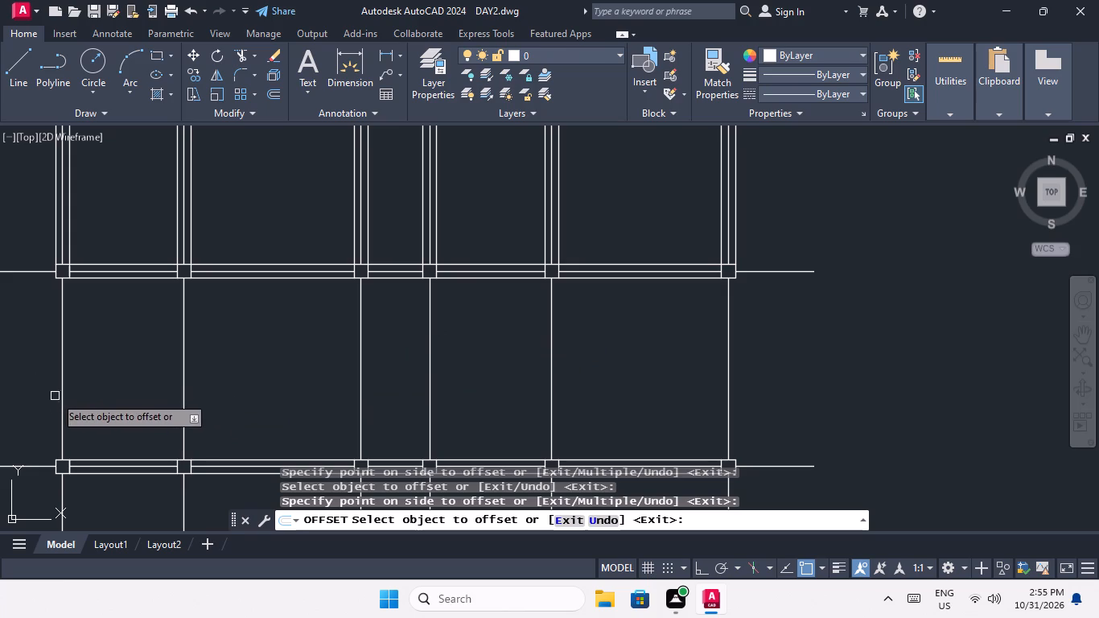
drag(61, 374, 69, 373)
click(129, 373)
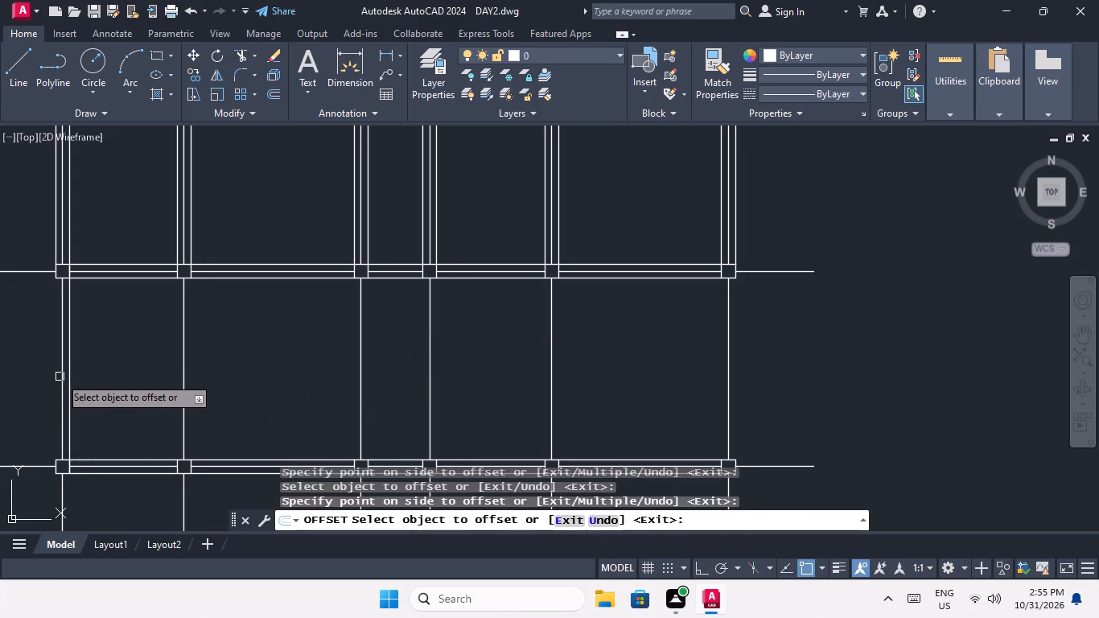
drag(60, 376, 30, 402)
click(30, 402)
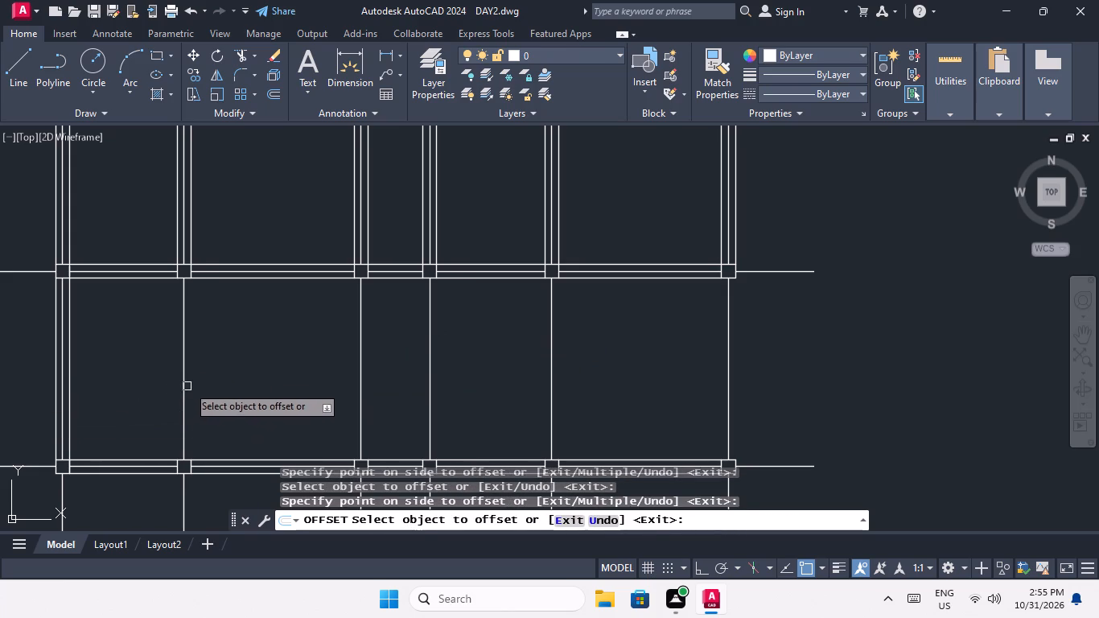
Offset the second vertical grid line's segment between the fourth and fifth rows by 4.5" to both sides.
click(181, 397)
click(212, 396)
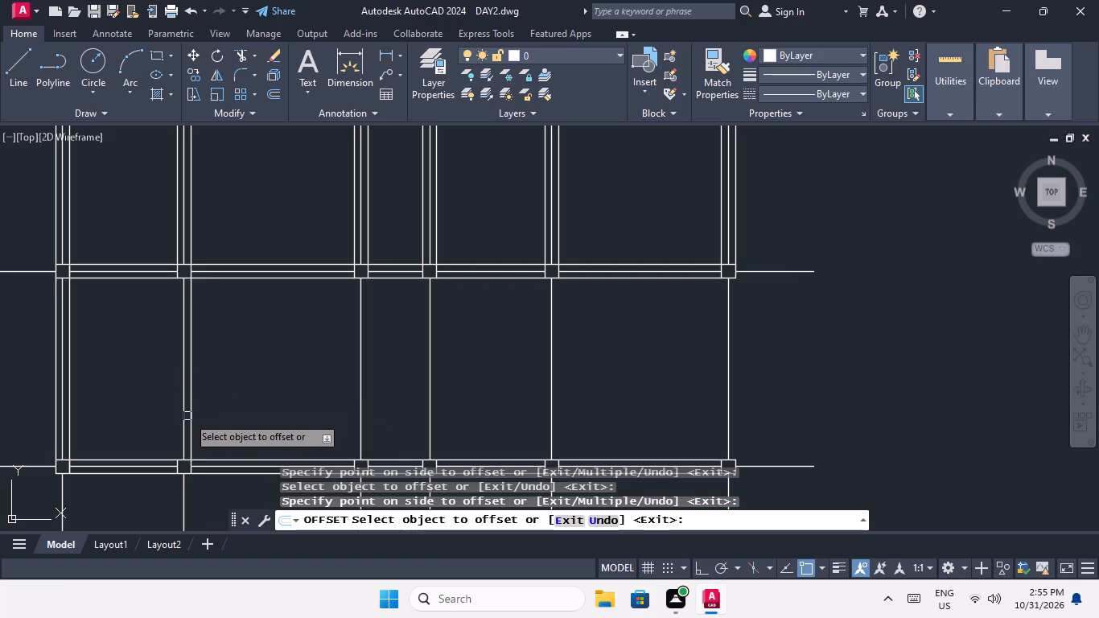
click(183, 414)
click(165, 416)
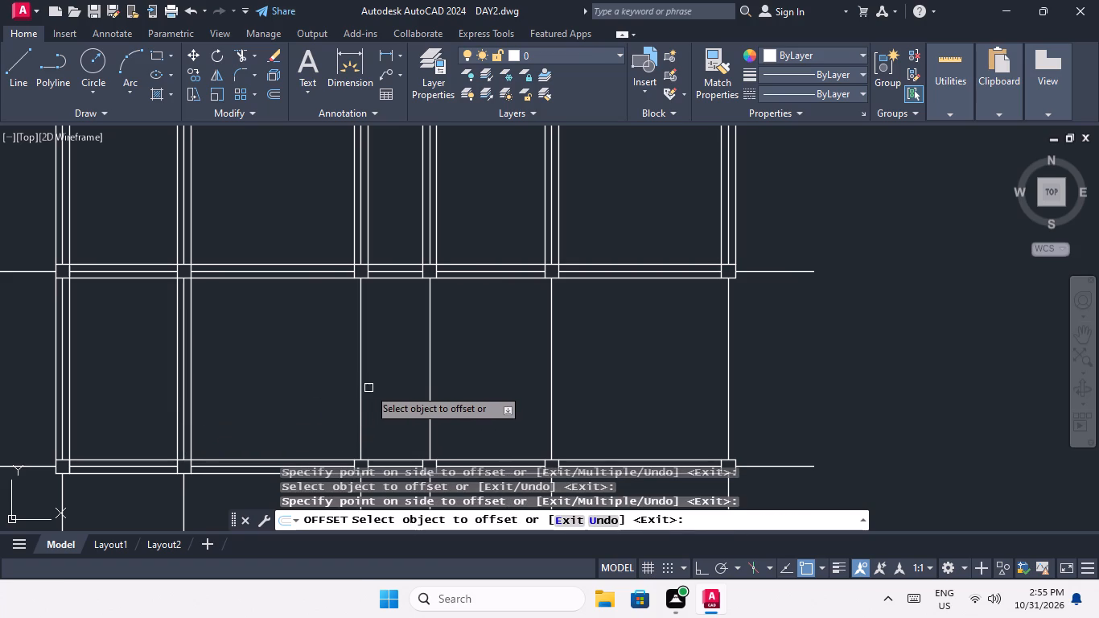
Offset the third vertical grid line's segment between the fourth and fifth rows by 4.5" to both sides.
click(369, 388)
click(360, 393)
click(381, 385)
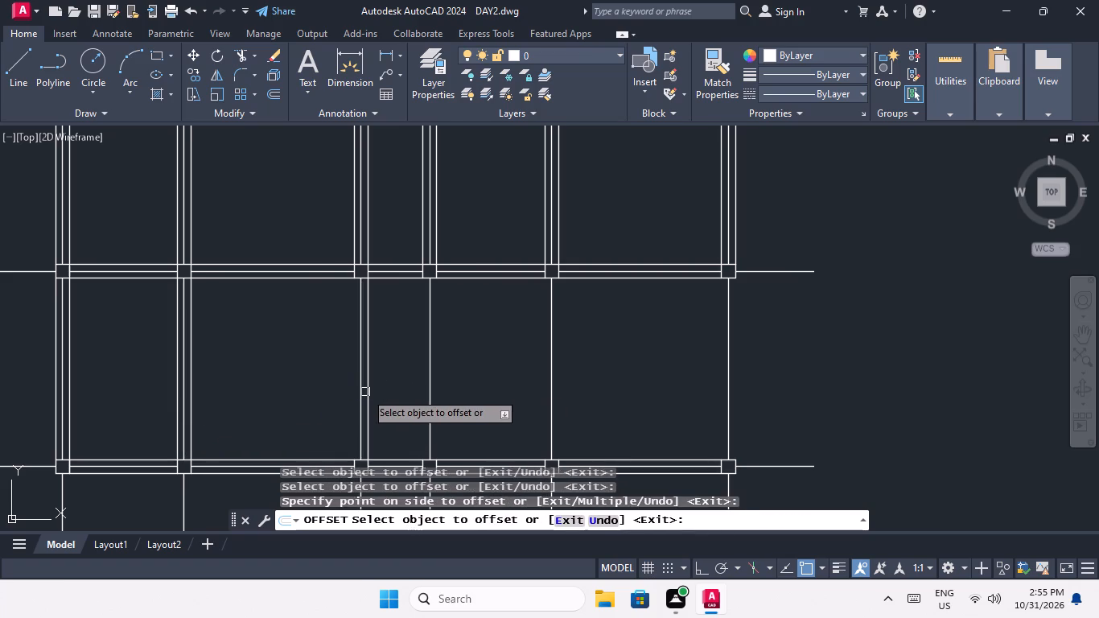
scroll(365, 392, up, 2)
drag(352, 390, 344, 394)
click(305, 411)
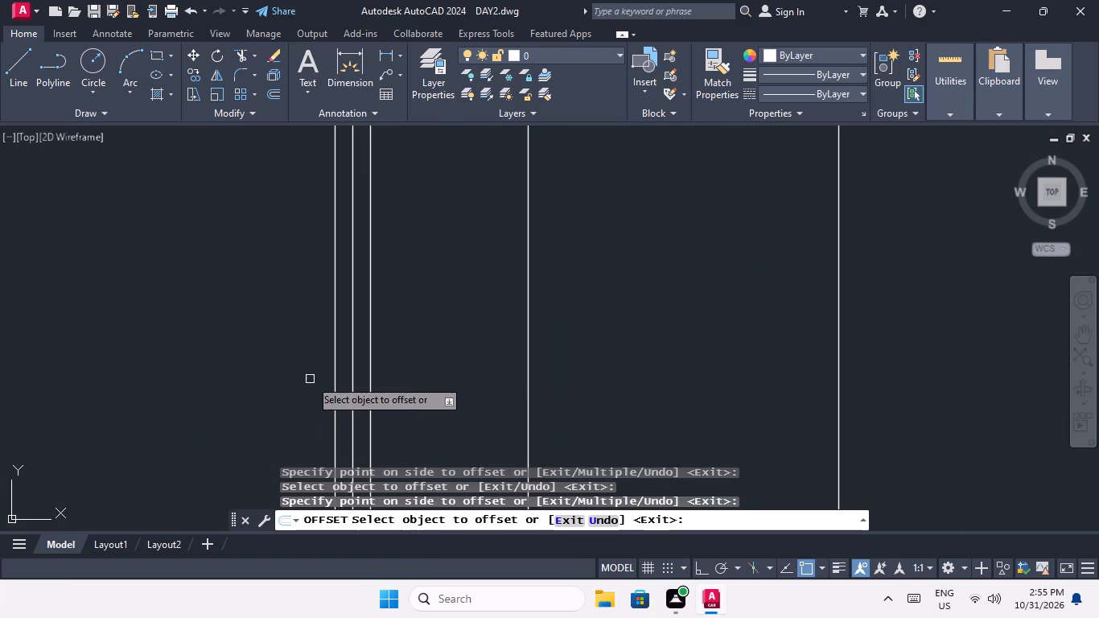
Offset the fourth vertical grid line's segment between the fourth and fifth rows by 4.5" to both sides.
scroll(310, 379, down, 3)
double_click(364, 365)
scroll(354, 373, up, 2)
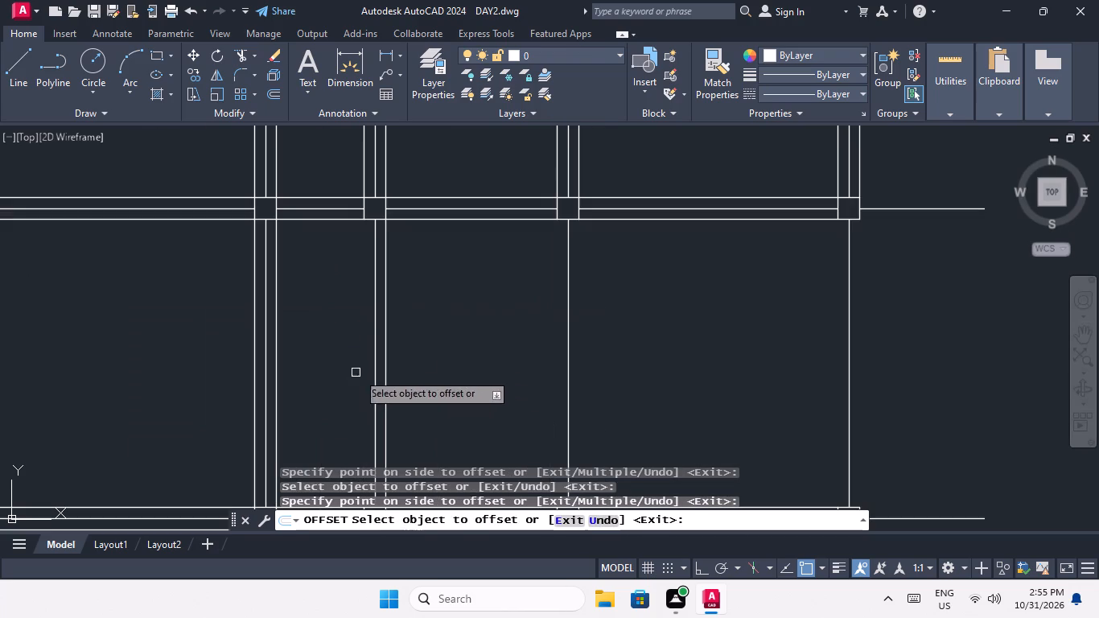
click(377, 377)
click(352, 393)
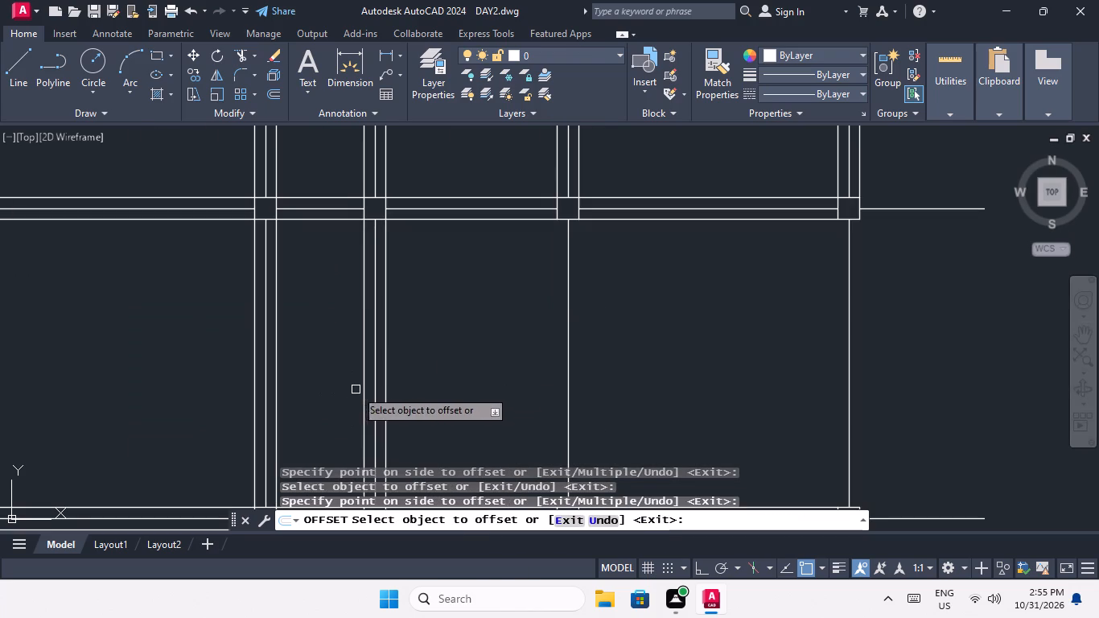
Offset the fifth vertical grid line's segment between the fourth and fifth rows by 4.5" to both sides.
scroll(356, 389, down, 2)
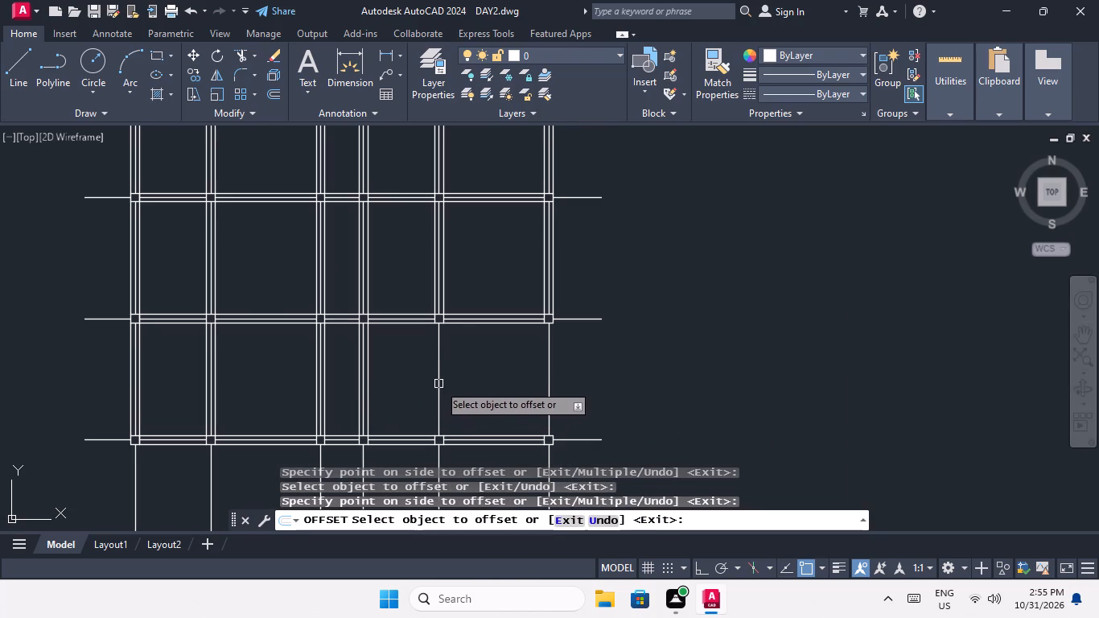
drag(438, 384, 447, 382)
click(471, 377)
scroll(441, 383, up, 2)
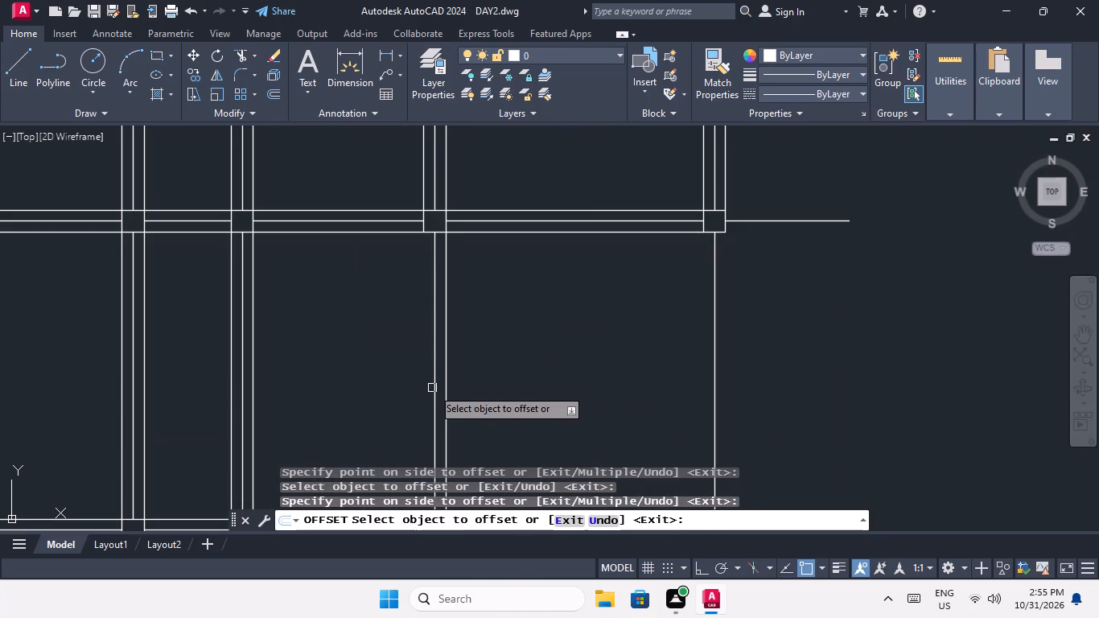
click(432, 388)
click(408, 400)
Offset the sixth vertical grid line's segment between the fourth and fifth rows by 4.5" to both sides.
scroll(424, 382, down, 2)
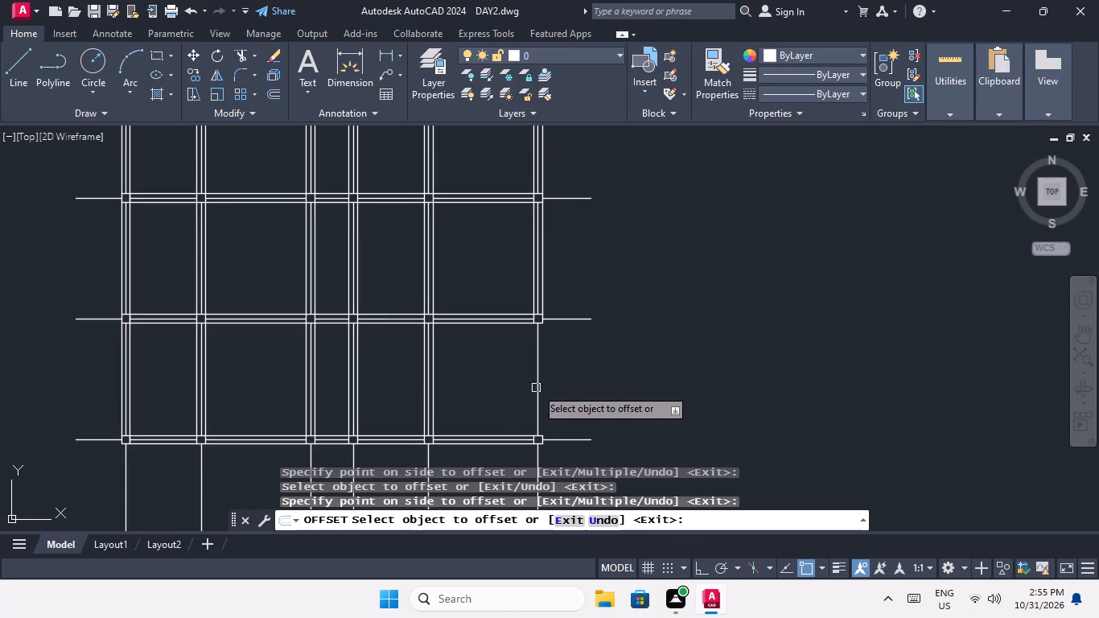
click(536, 388)
click(551, 388)
scroll(534, 390, up, 2)
click(539, 396)
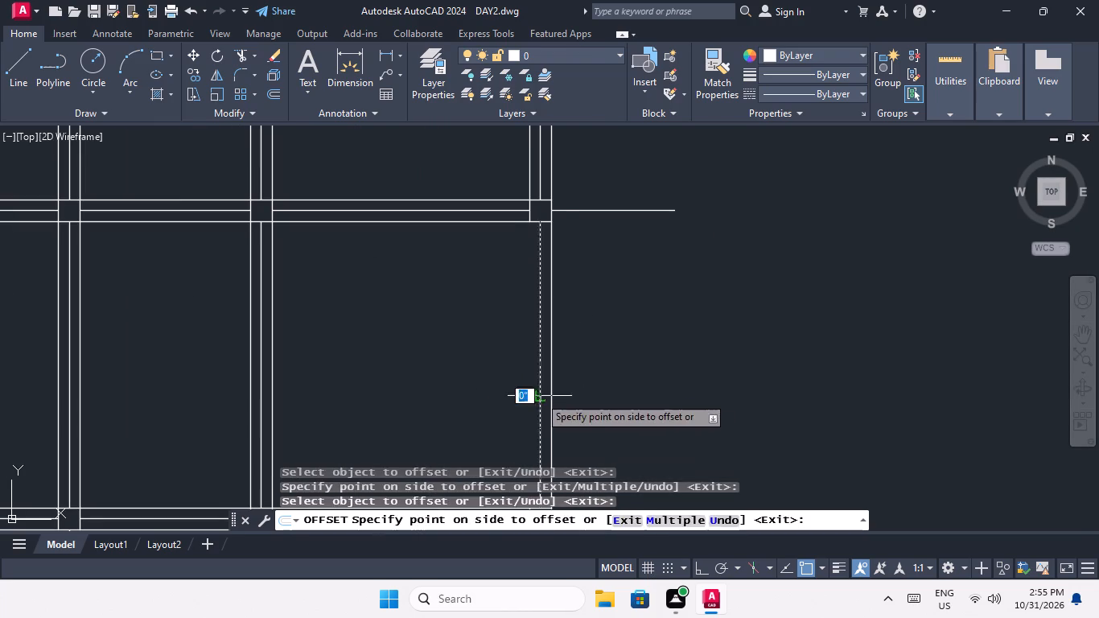
click(492, 415)
Offset the first vertical grid line's segment between the fifth and sixth rows by 4.5" to both sides.
scroll(484, 391, down, 2)
middle_drag(476, 393, 499, 344)
scroll(501, 340, down, 1)
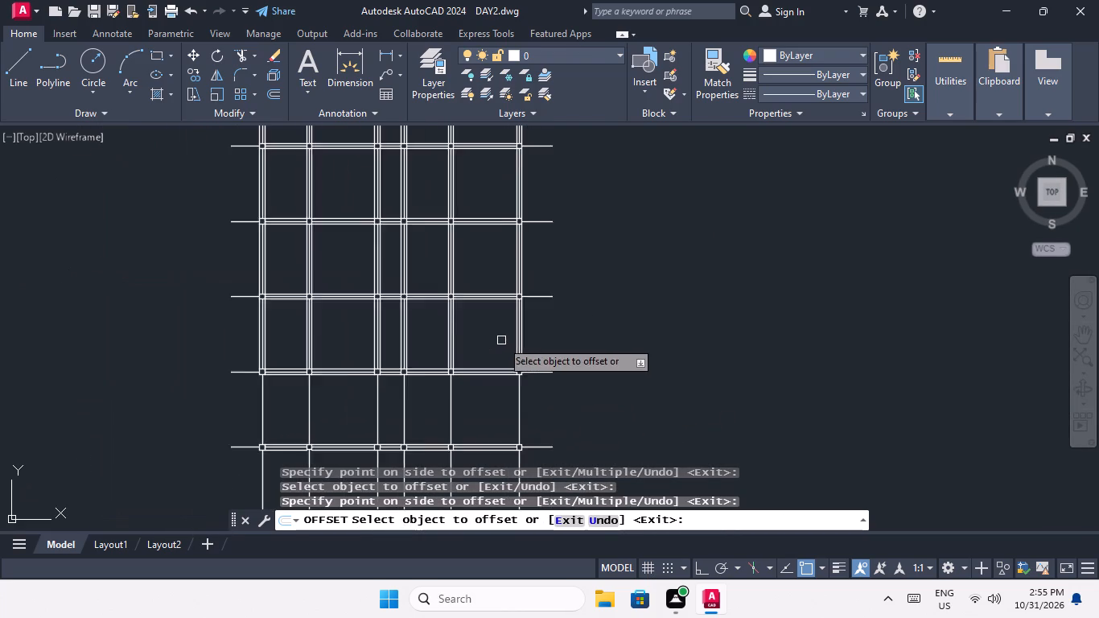
scroll(501, 340, down, 1)
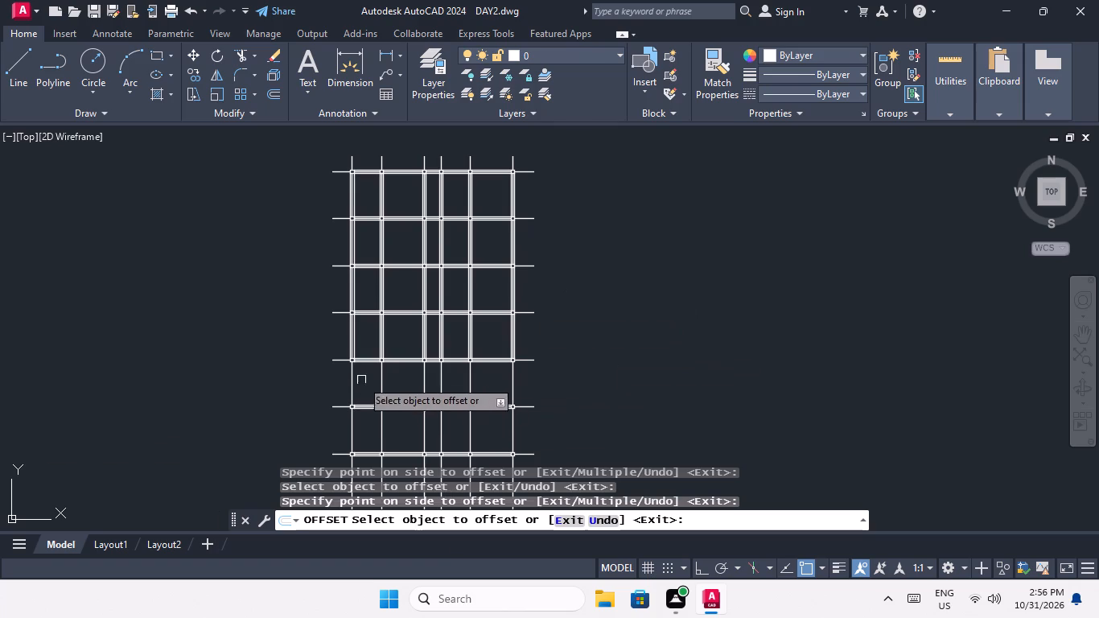
scroll(358, 389, up, 2)
click(339, 383)
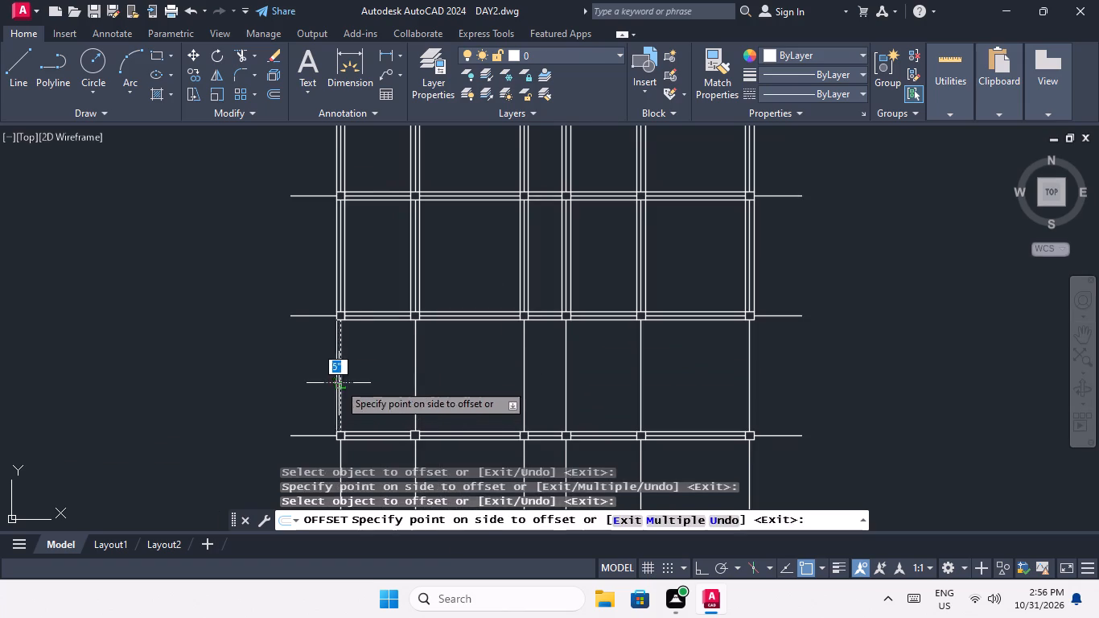
click(349, 379)
scroll(324, 391, up, 3)
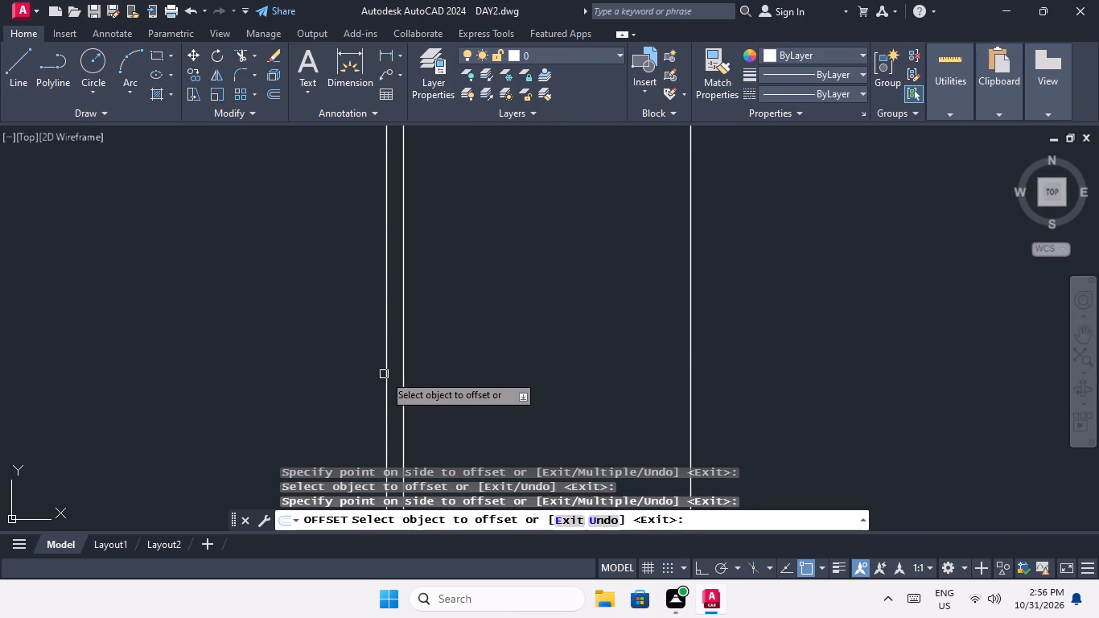
click(384, 374)
click(338, 393)
Offset the second vertical grid line's segment between the fifth and sixth rows by 4.5" to both sides.
scroll(348, 377, down, 3)
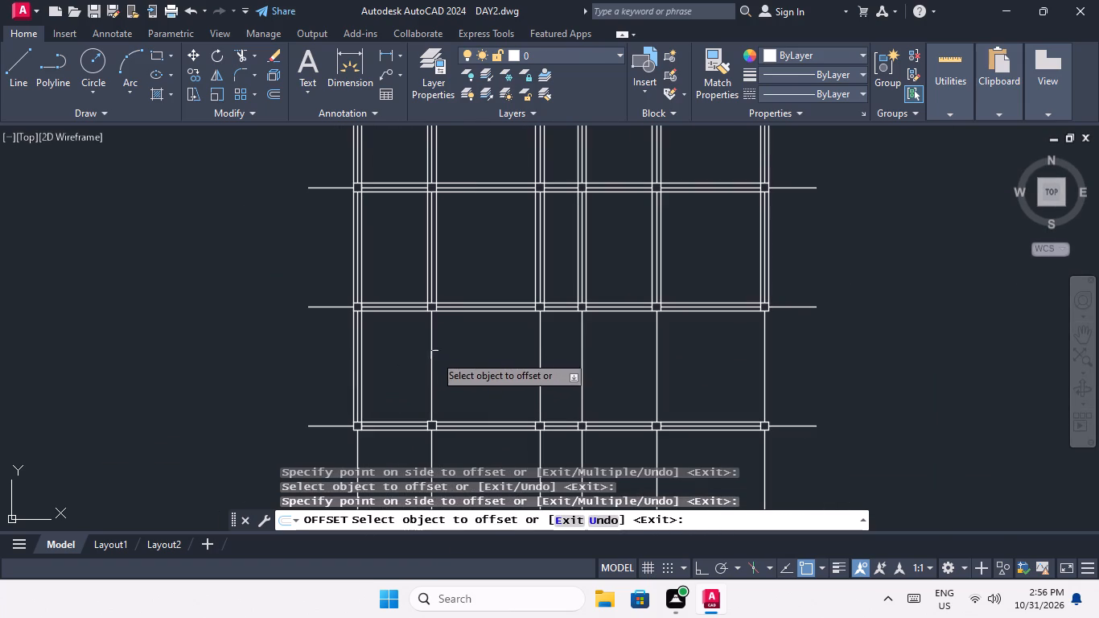
drag(434, 359, 449, 360)
click(474, 360)
scroll(422, 366, up, 2)
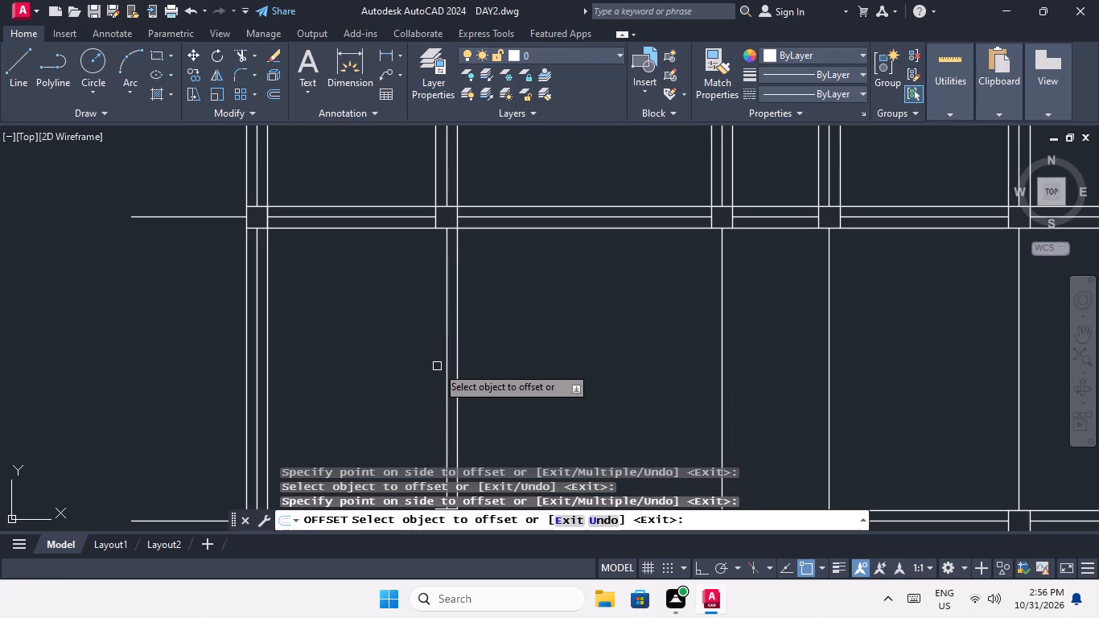
drag(447, 360, 432, 369)
click(414, 373)
Offset the third vertical grid line's segment between the fifth and sixth rows by 4.5" to both sides.
scroll(436, 319, down, 2)
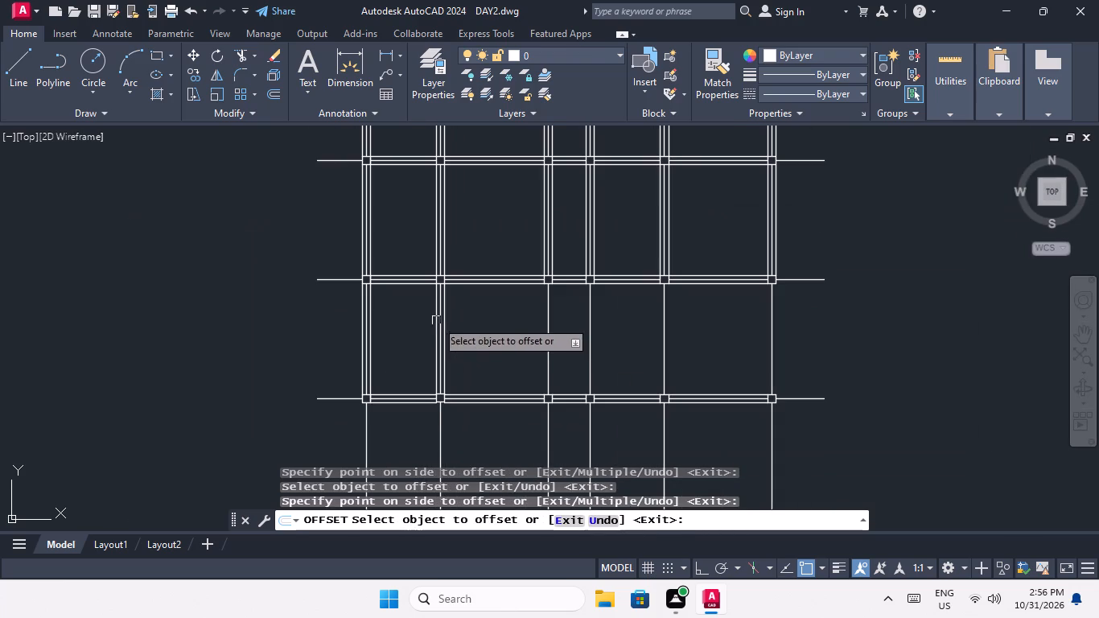
middle_drag(467, 340, 298, 350)
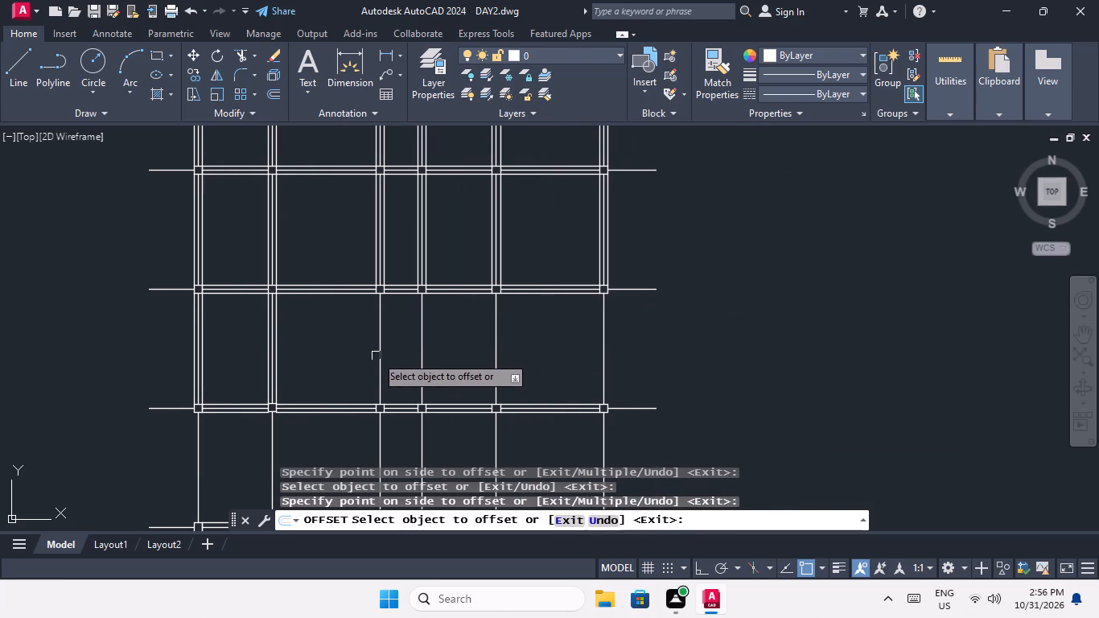
drag(381, 353, 400, 353)
click(434, 348)
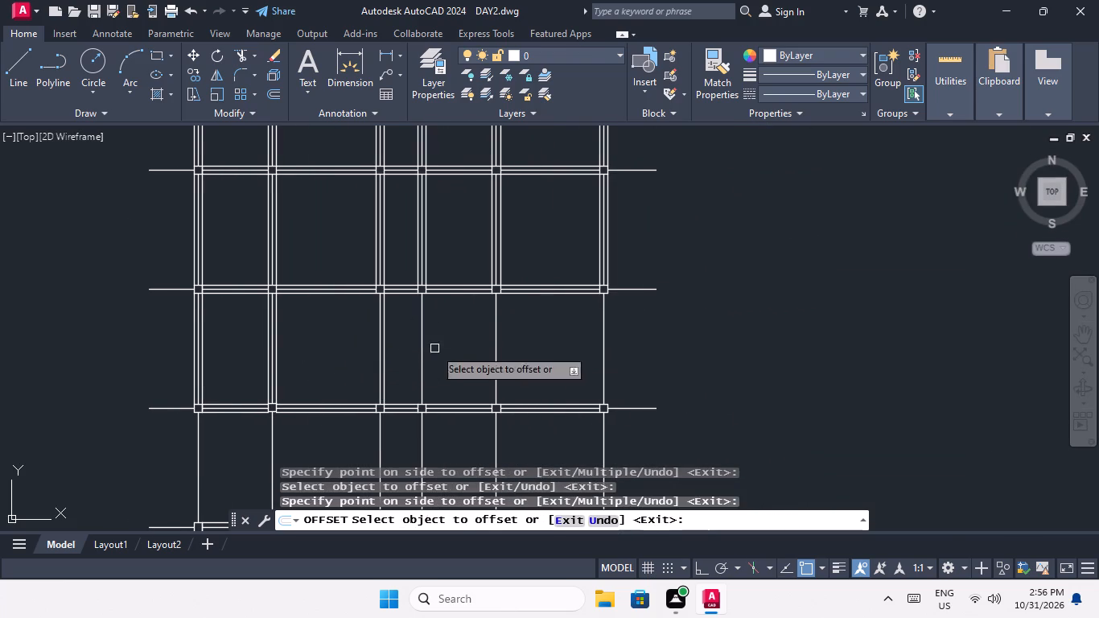
scroll(379, 360, up, 2)
click(381, 360)
click(342, 379)
Offset the fourth vertical grid line's segment between the fifth and sixth rows by 4.5" to both sides.
scroll(353, 365, down, 2)
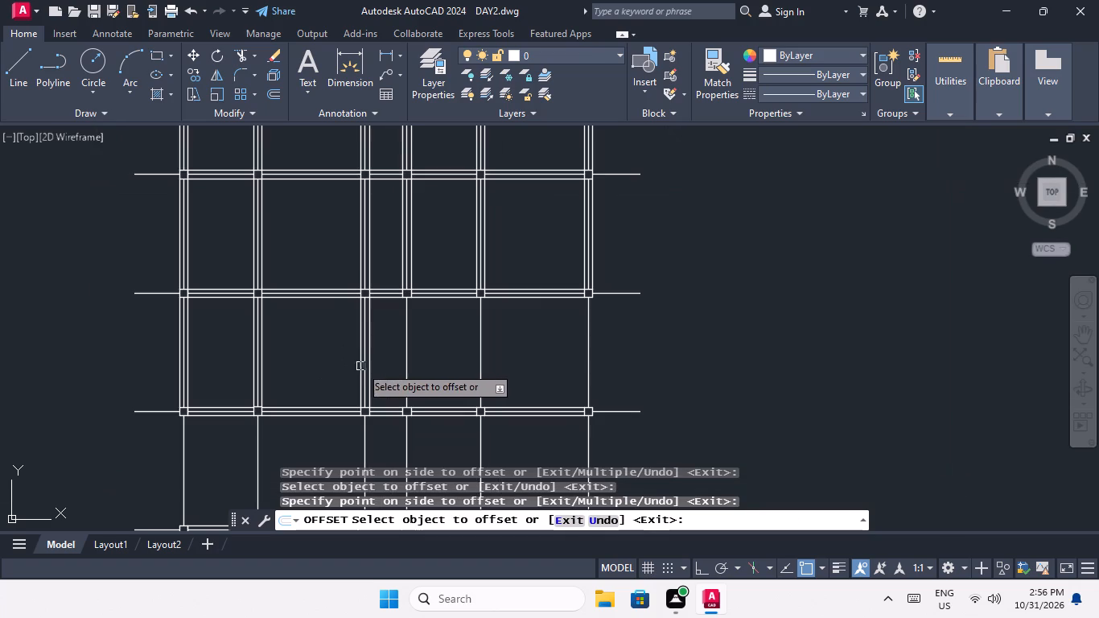
click(405, 368)
click(447, 367)
scroll(392, 377, up, 1)
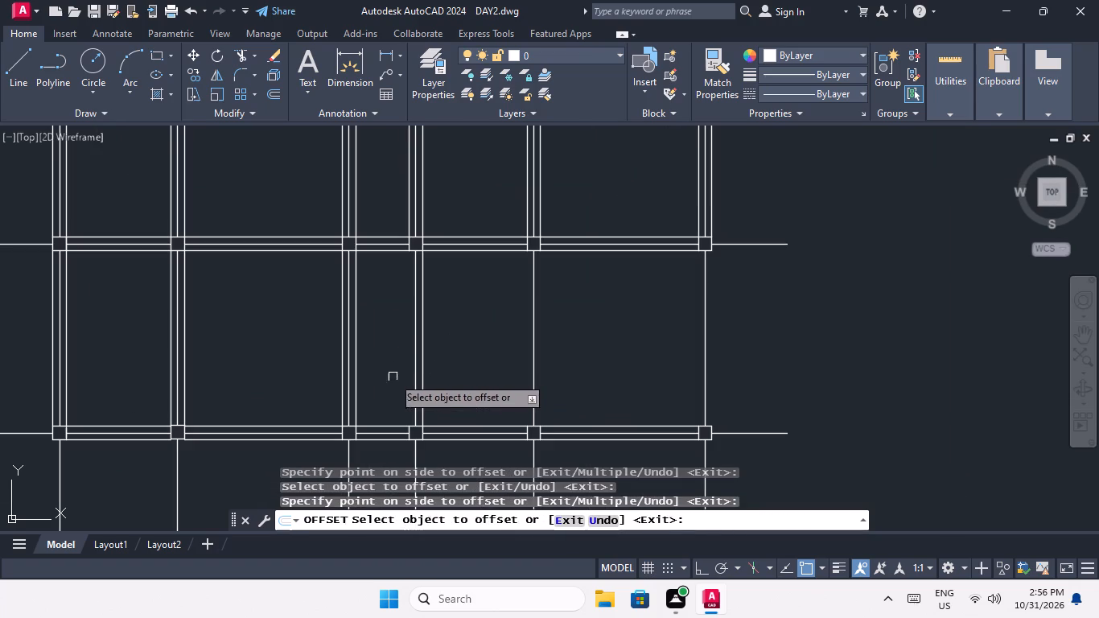
drag(414, 366, 396, 377)
click(374, 385)
scroll(393, 367, down, 1)
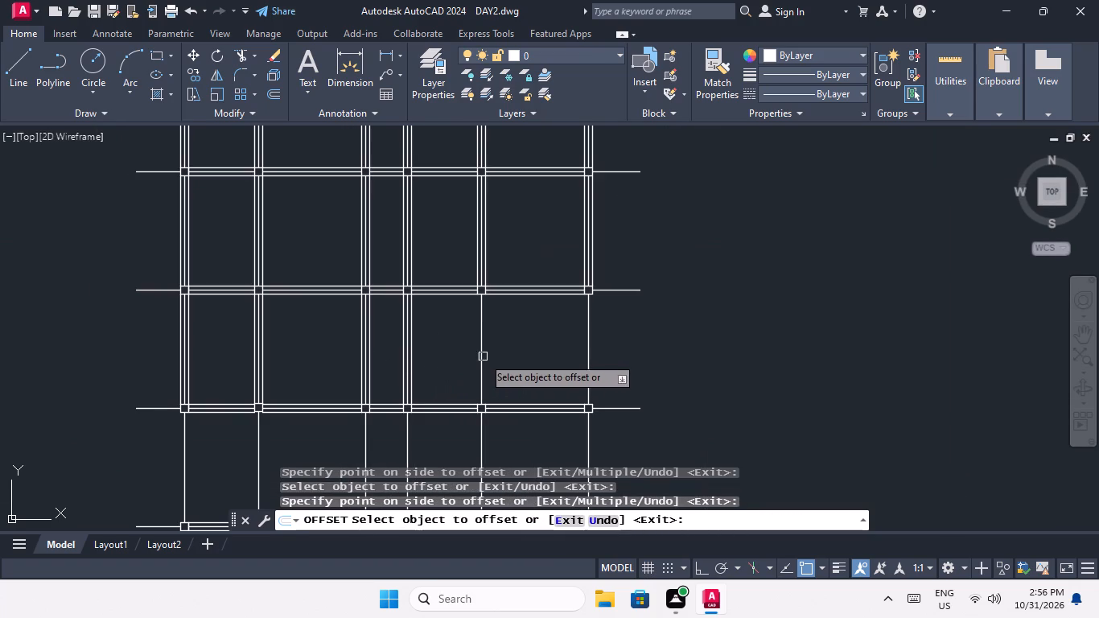
Offset the fifth vertical grid line's segment between the fifth and sixth rows by 4.5" to both sides.
click(484, 356)
click(496, 356)
scroll(474, 365, up, 1)
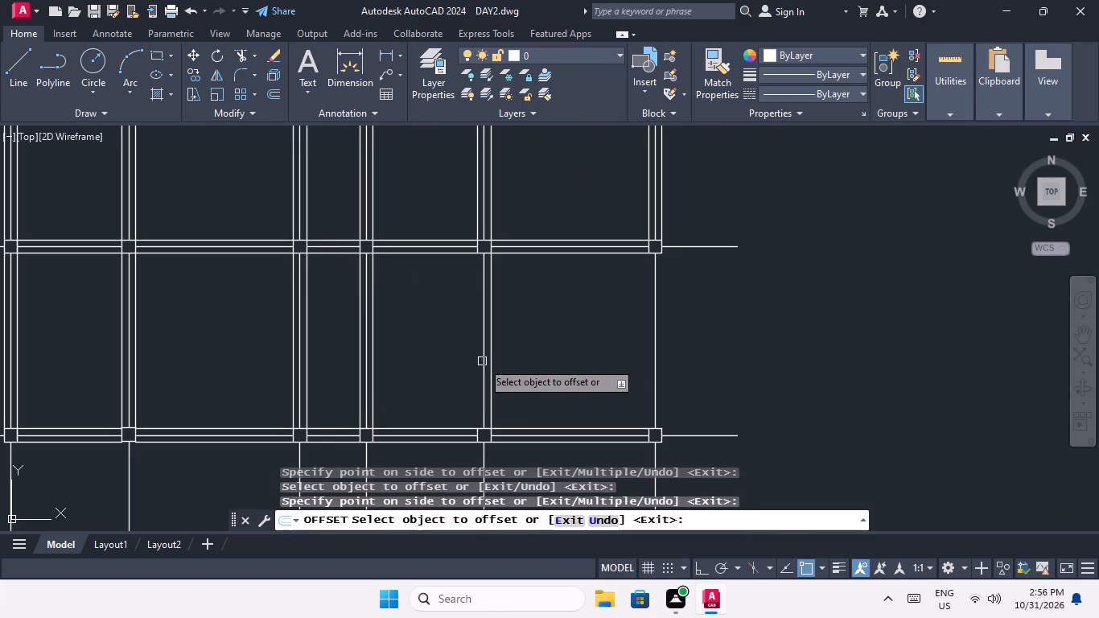
click(482, 360)
click(451, 369)
Offset the sixth vertical grid line's segment between the fifth and sixth rows by 4.5" to both sides.
scroll(455, 356, down, 2)
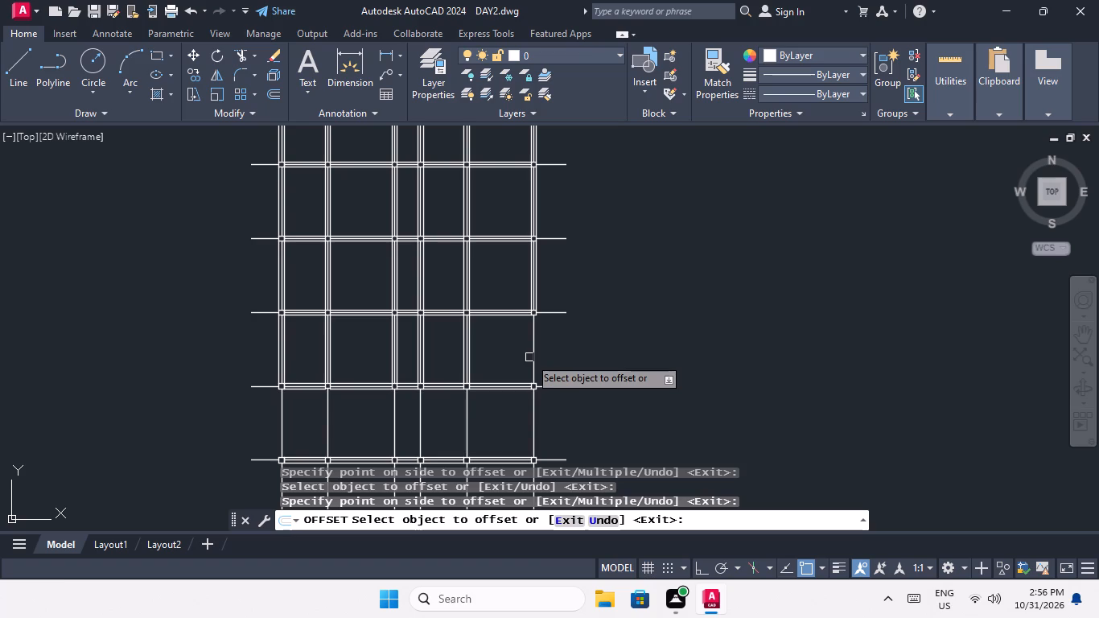
click(532, 352)
click(543, 352)
scroll(535, 355, up, 3)
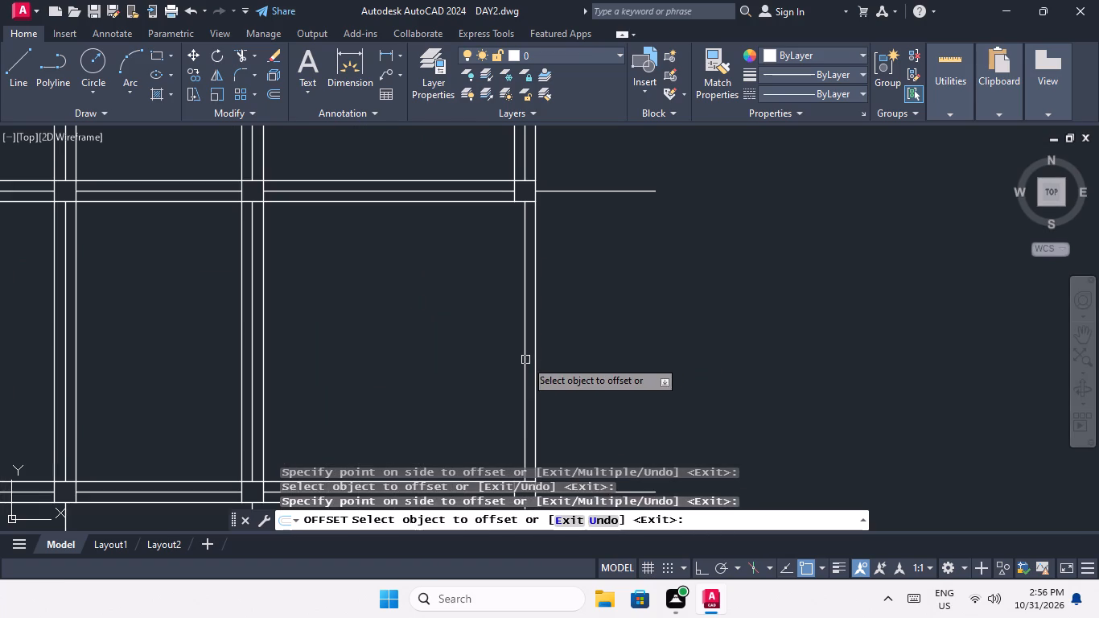
drag(525, 360, 517, 366)
click(478, 381)
Offset the first vertical grid line's segment between the sixth and seventh rows by 4.5" to both sides.
scroll(484, 336, down, 3)
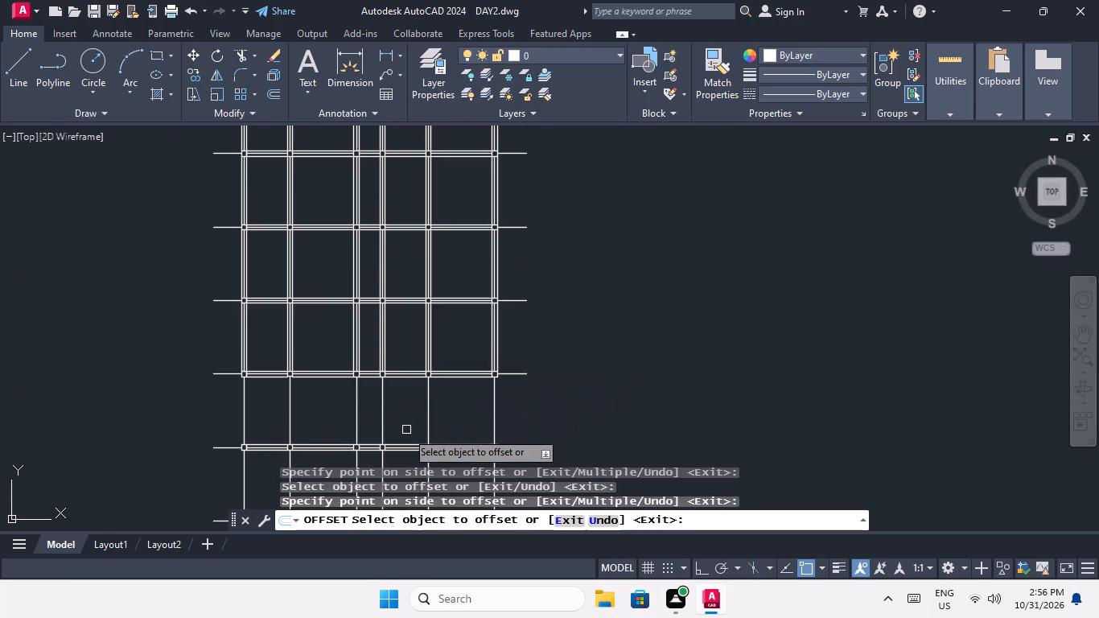
click(245, 414)
click(294, 419)
scroll(241, 431, up, 3)
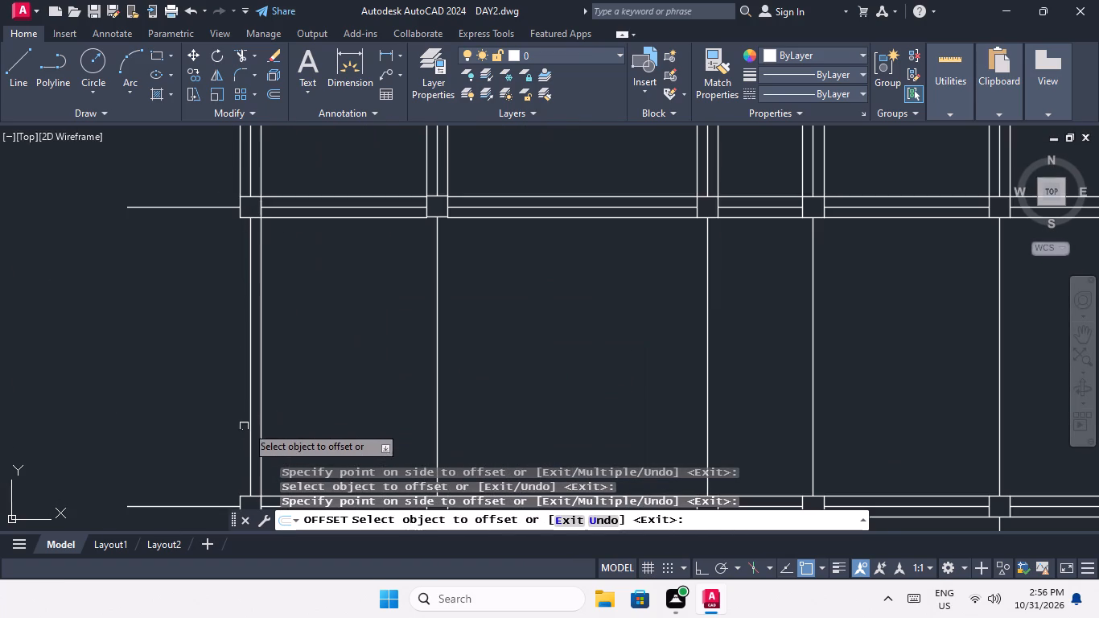
drag(250, 415, 245, 418)
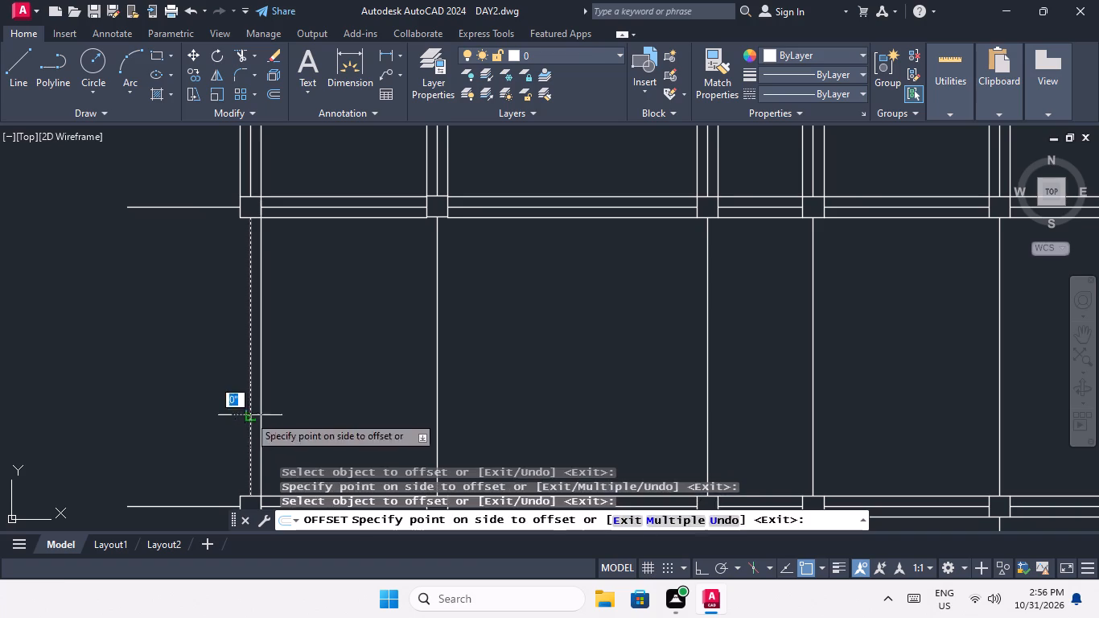
drag(245, 418, 237, 421)
click(222, 426)
Offset the second vertical grid line's segment between the sixth and seventh rows by 4.5" to both sides.
scroll(230, 390, down, 2)
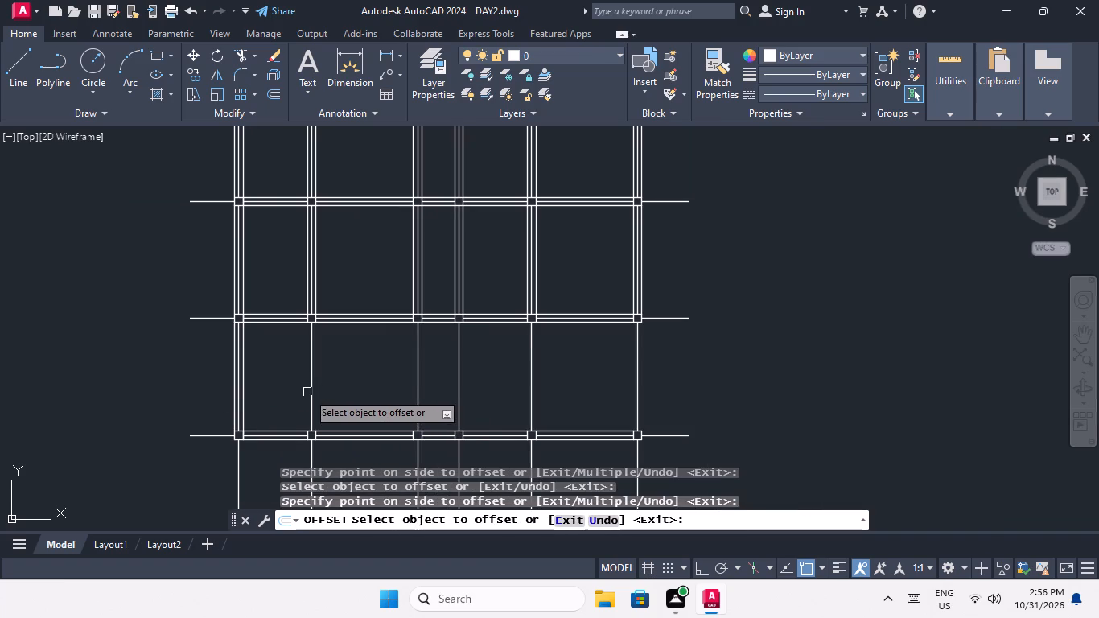
drag(311, 392, 322, 391)
click(359, 386)
scroll(328, 395, up, 2)
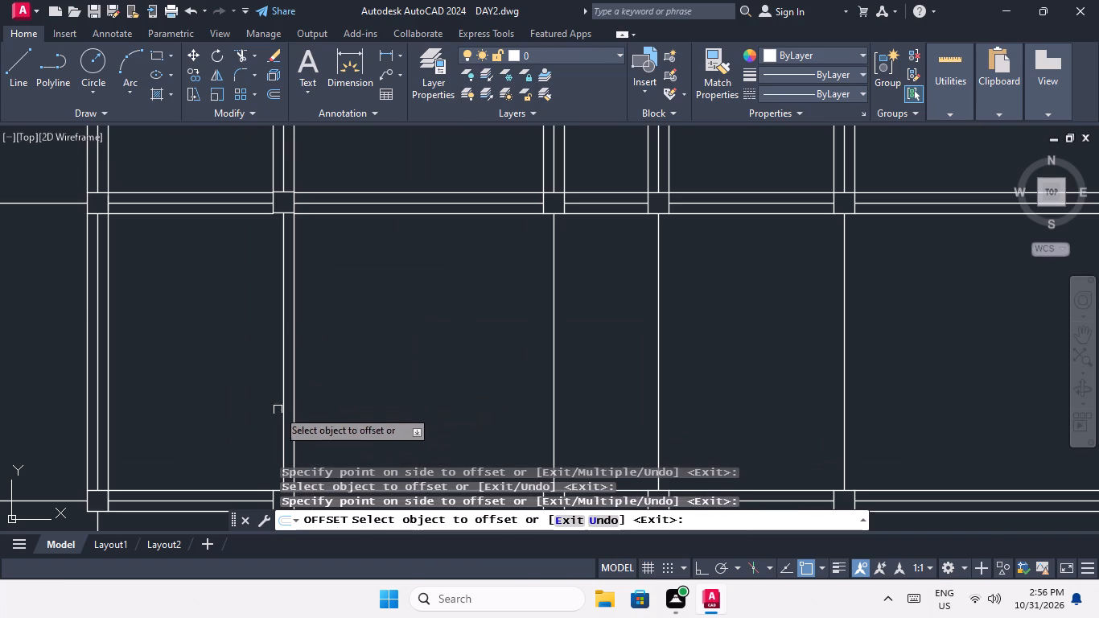
click(283, 402)
click(260, 413)
Offset the third vertical grid line's segment between the sixth and seventh rows by 4.5" to both sides.
scroll(274, 386, down, 2)
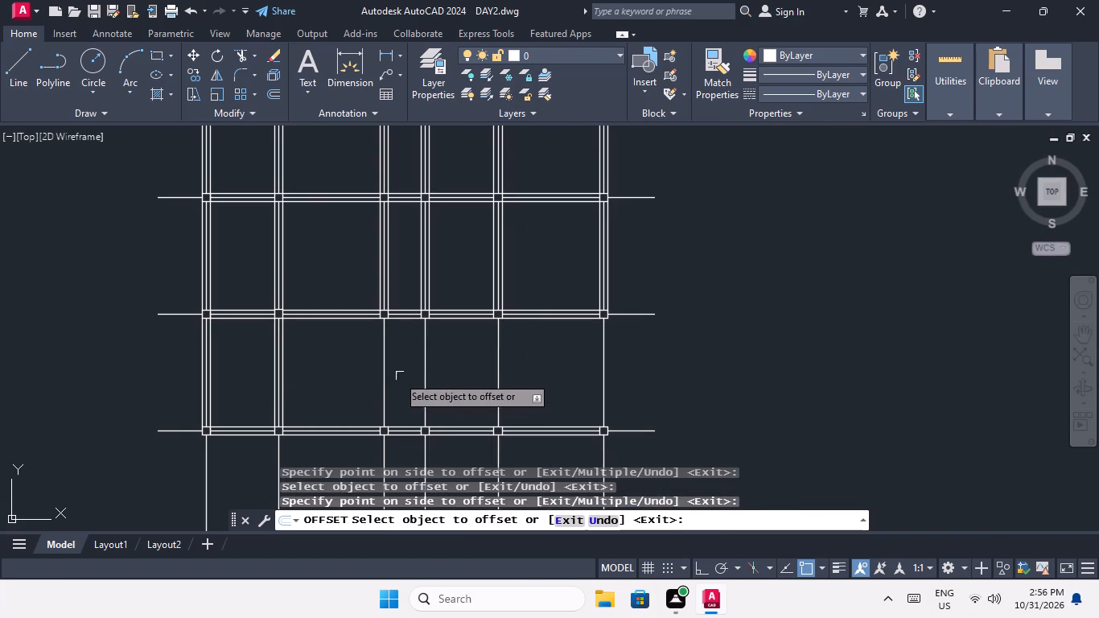
click(383, 379)
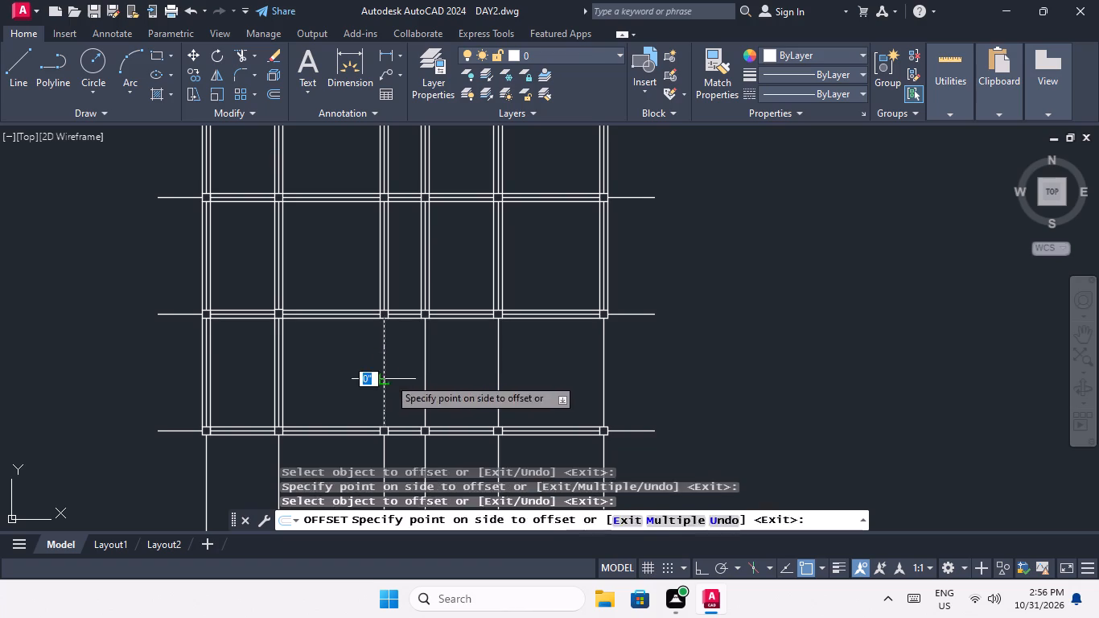
click(392, 377)
scroll(380, 382, up, 2)
drag(389, 381, 377, 388)
click(350, 397)
Offset the fourth vertical grid line's segment between the sixth and seventh rows by 4.5" to both sides.
scroll(359, 381, down, 3)
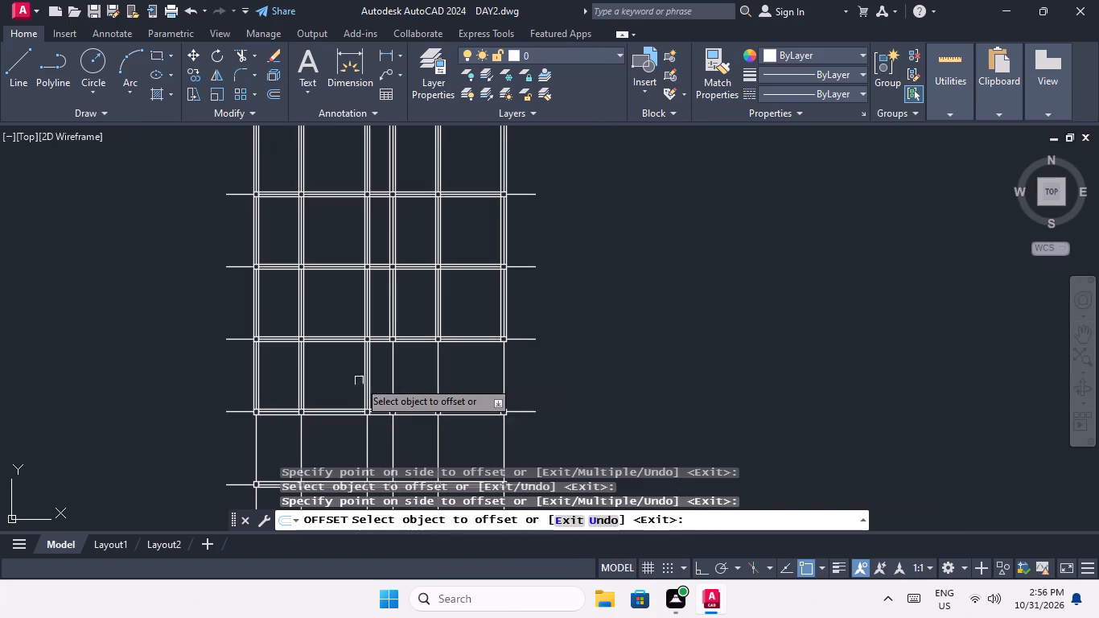
drag(393, 382, 402, 381)
click(422, 380)
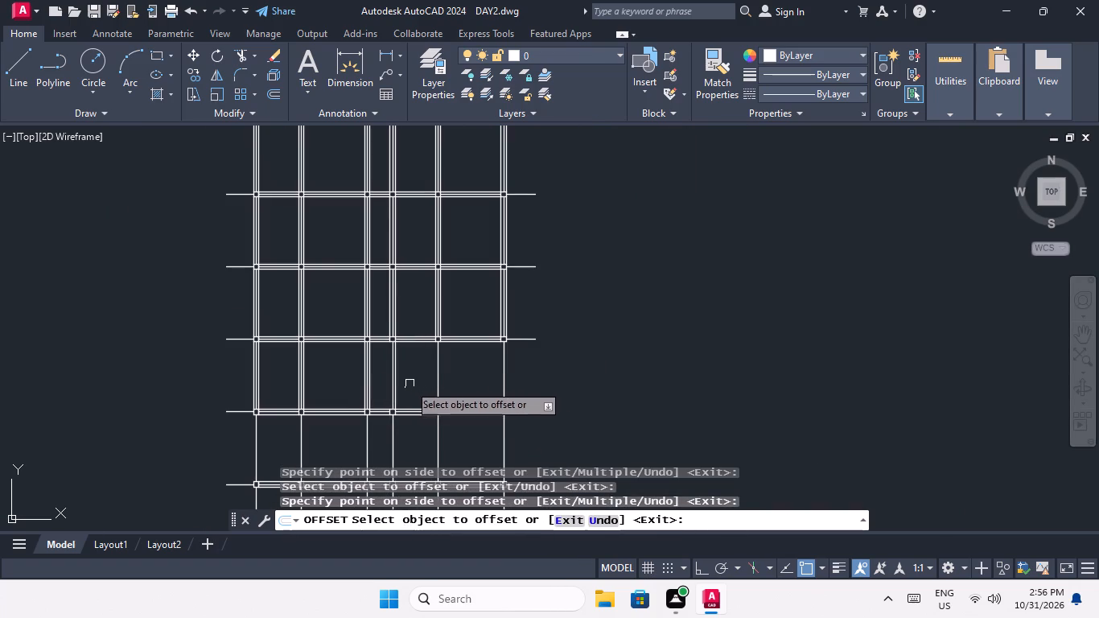
scroll(395, 389, up, 2)
click(389, 390)
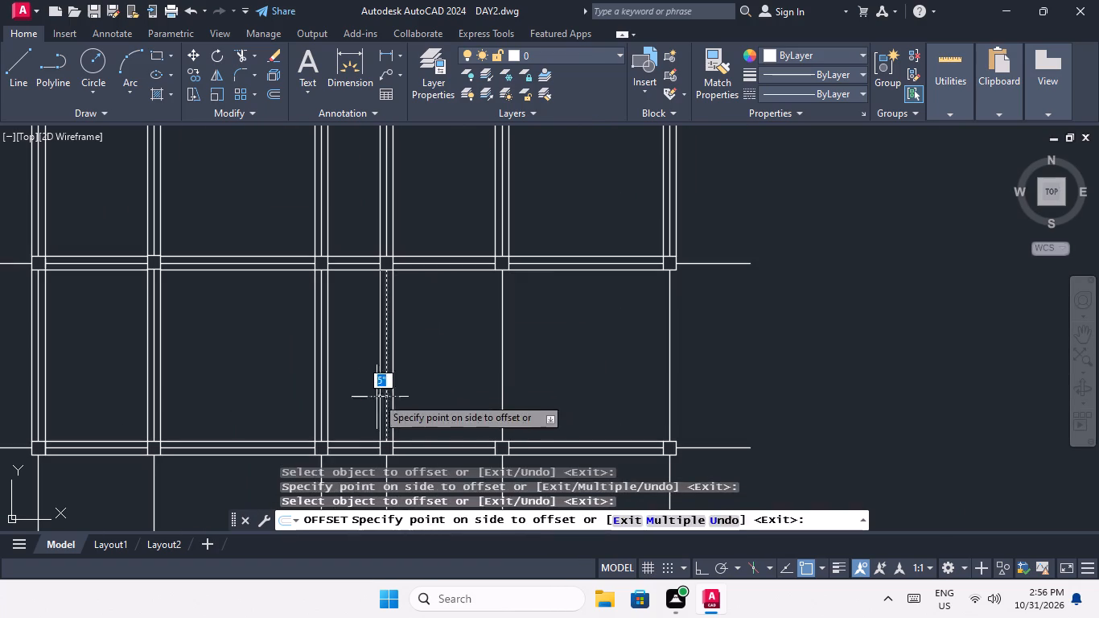
click(360, 401)
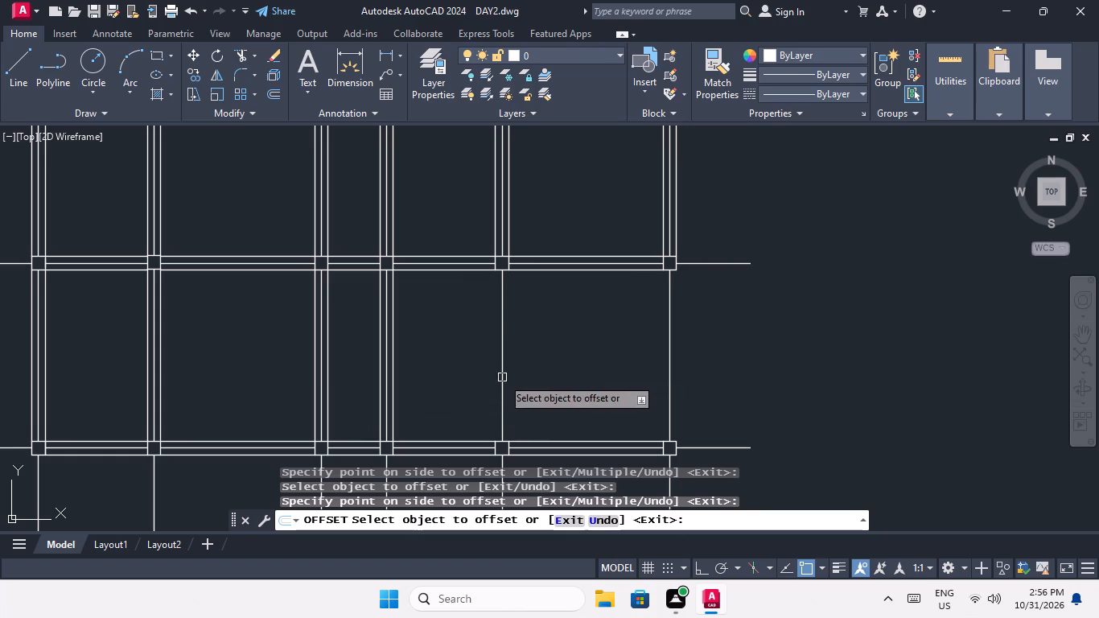
Offset the fifth vertical grid line's segment between the sixth and seventh rows by 4.5" to both sides.
click(502, 377)
click(508, 377)
scroll(504, 386, up, 2)
drag(494, 385, 492, 390)
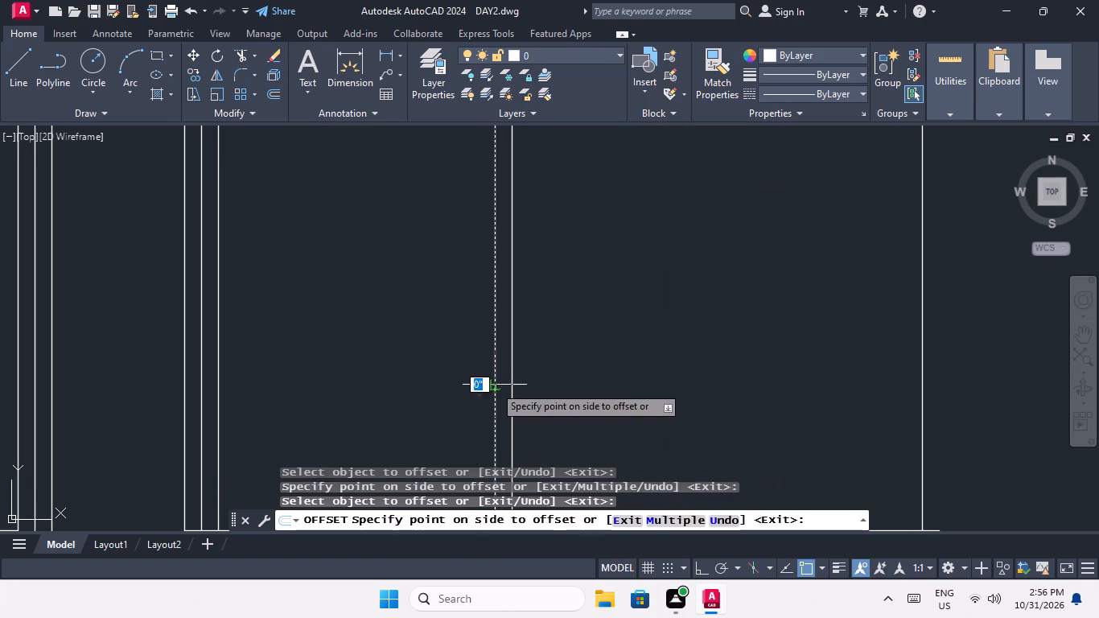
drag(492, 390, 488, 393)
click(461, 408)
Offset the sixth vertical grid line's segment between the sixth and seventh rows by 4.5" to both sides.
scroll(461, 395, down, 3)
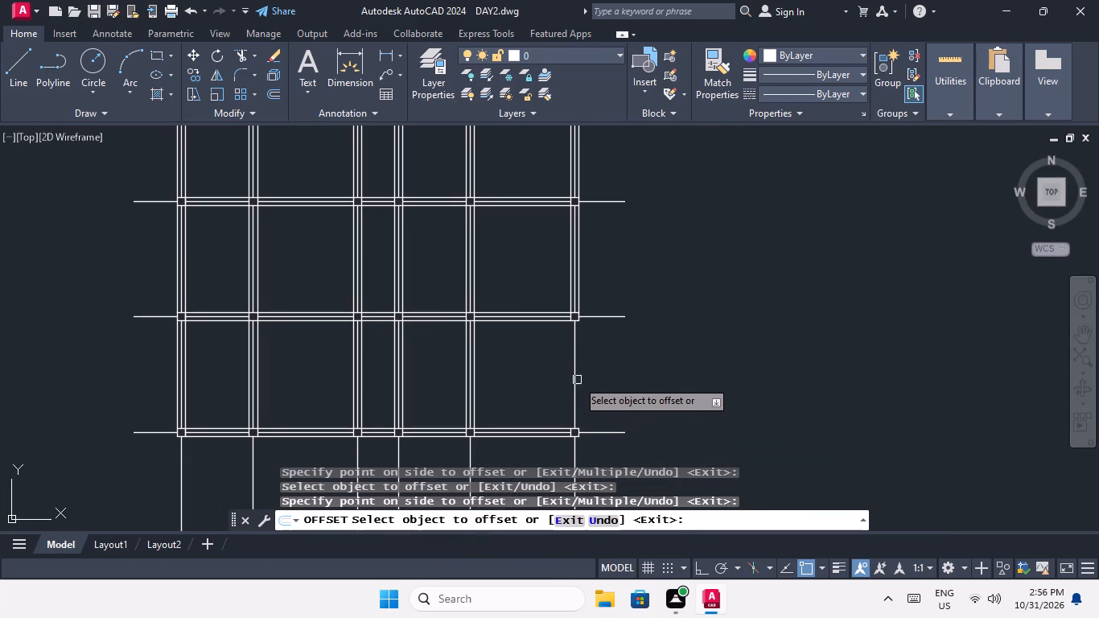
click(574, 383)
click(607, 381)
scroll(574, 390, up, 2)
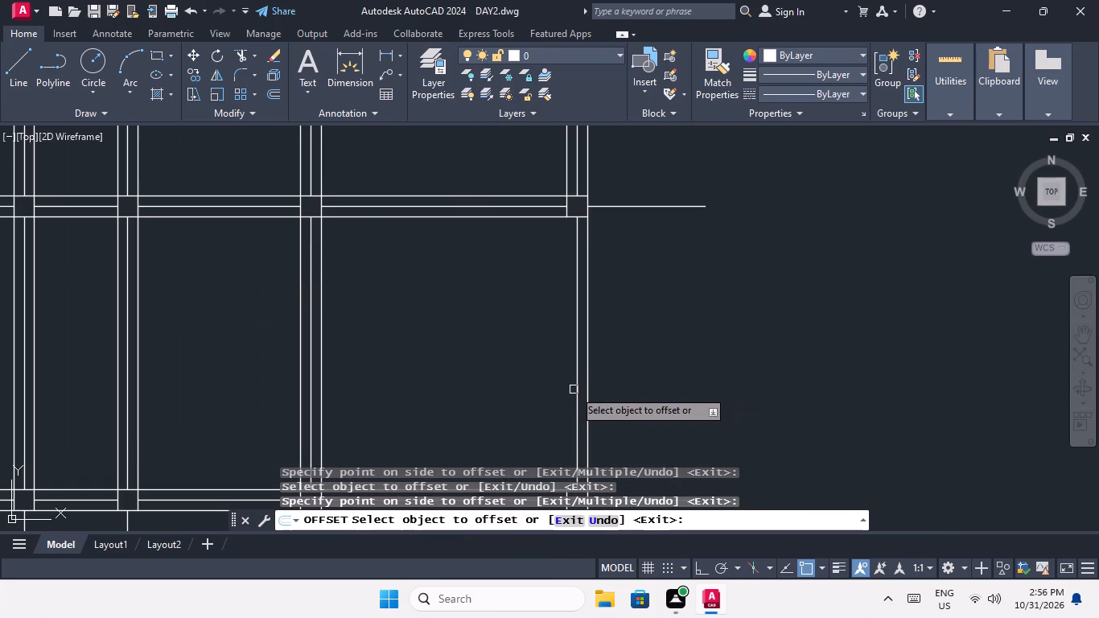
drag(577, 386, 562, 397)
click(560, 398)
Offset the sixth vertical grid line's segment between the seventh and eighth rows by 4.5" to both sides.
scroll(562, 384, down, 2)
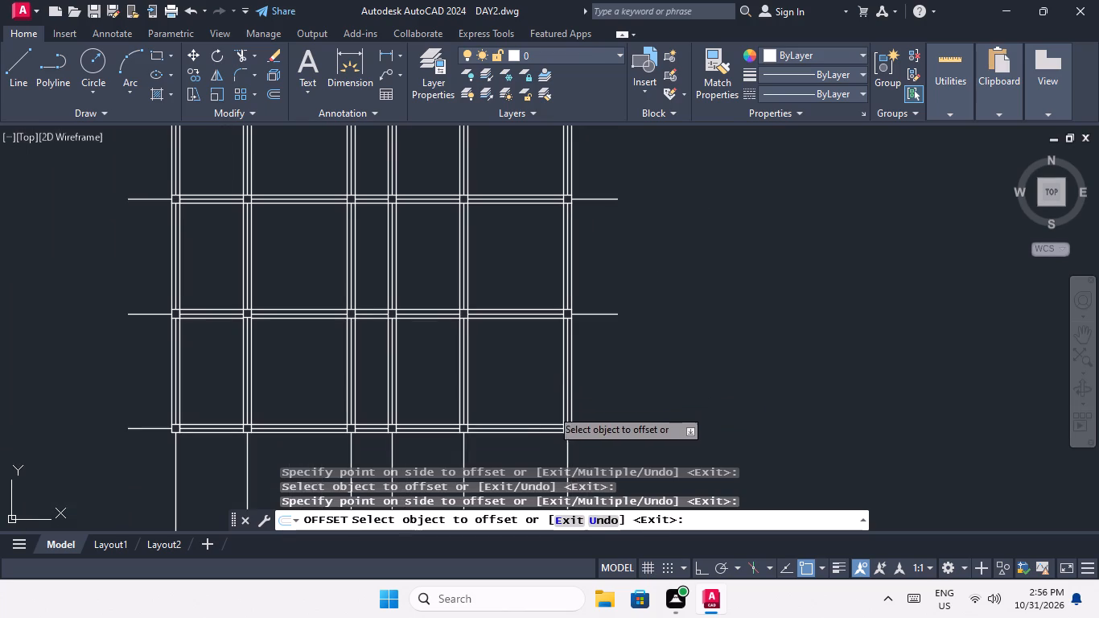
middle_drag(541, 429, 531, 347)
middle_drag(522, 392, 521, 324)
drag(556, 340, 585, 340)
click(675, 337)
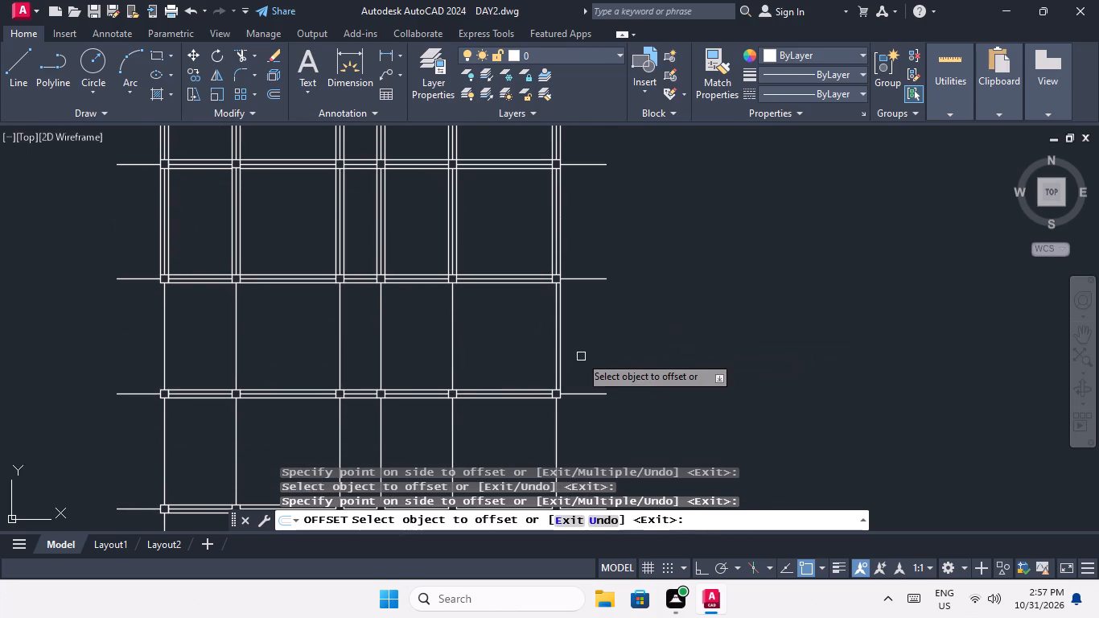
scroll(550, 348, up, 1)
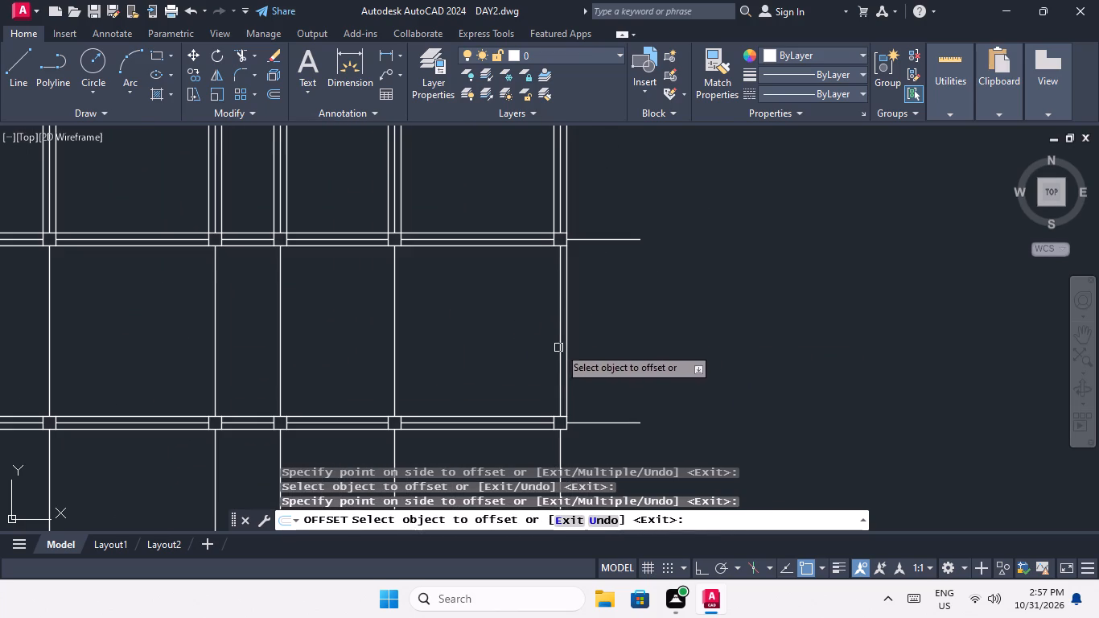
click(559, 347)
click(534, 364)
Offset the fifth vertical grid line's segment between the seventh and eighth rows by 4.5" to both sides.
click(393, 362)
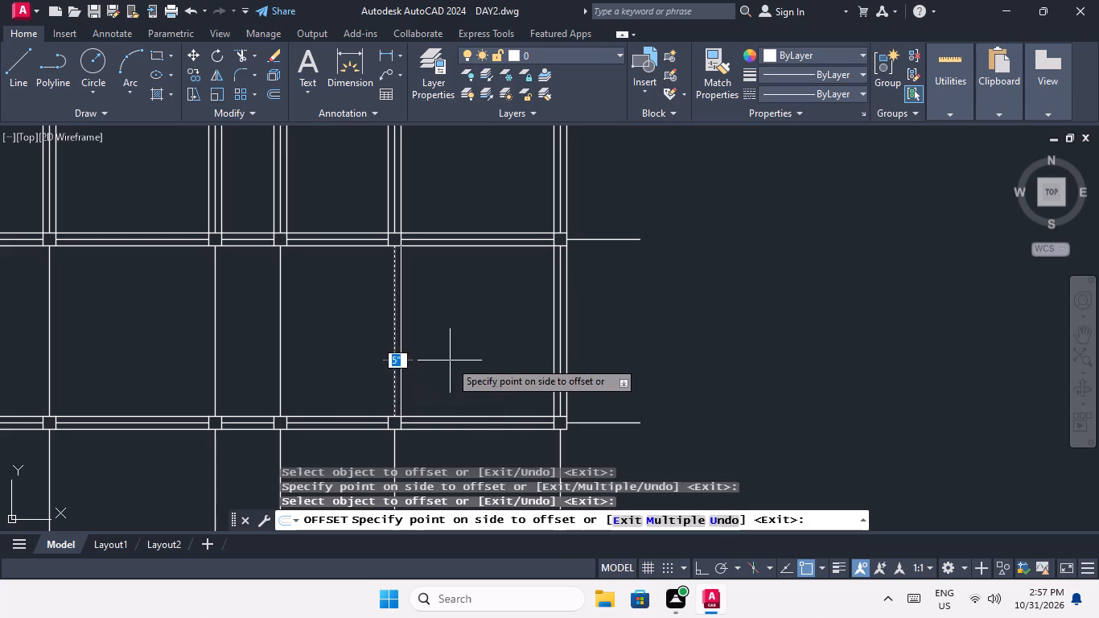
click(451, 360)
click(393, 363)
click(376, 368)
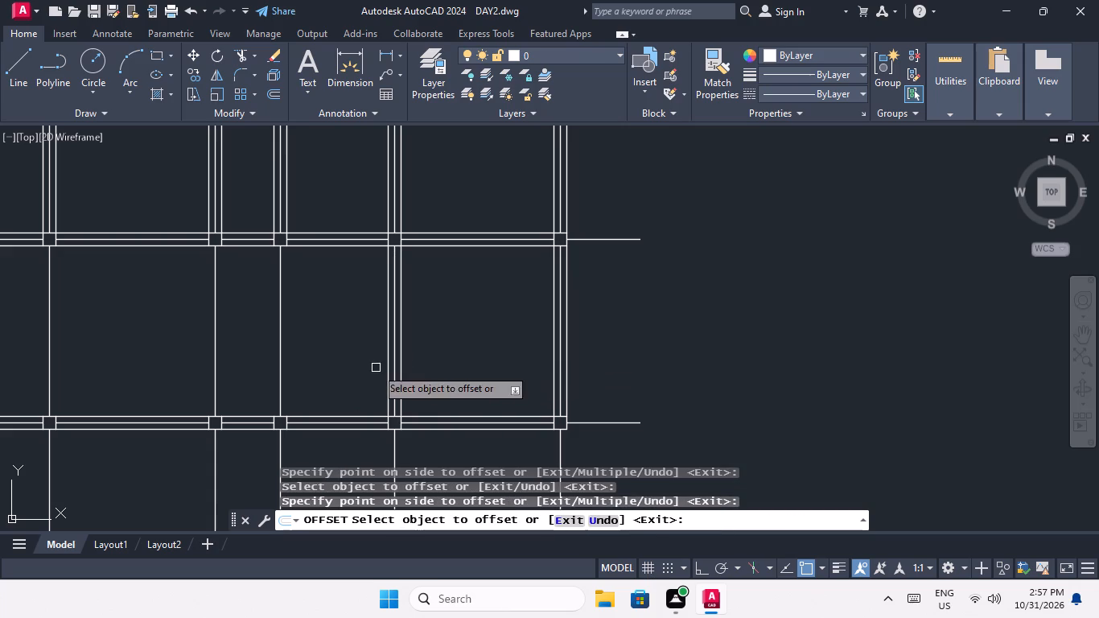
Offset the fourth vertical grid line's segment between the seventh and eighth rows by 4.5" to both sides.
drag(280, 373, 288, 373)
click(311, 372)
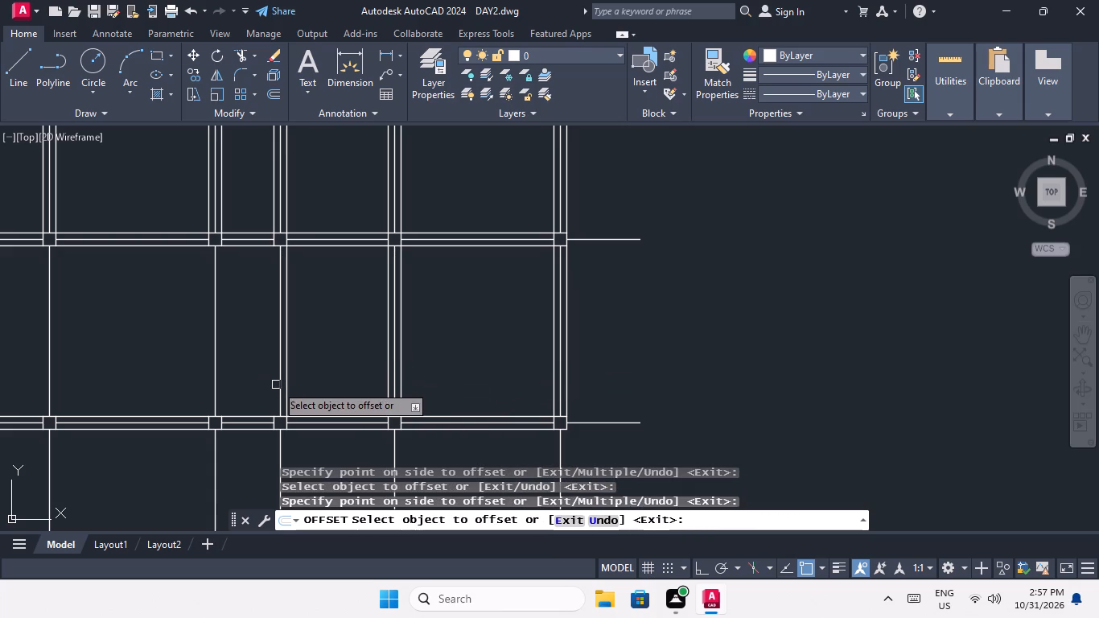
click(280, 380)
click(270, 385)
Offset the third vertical grid line's segment between the seventh and eighth rows by 4.5" to both sides.
scroll(285, 379, down, 1)
middle_drag(285, 379, 372, 378)
drag(327, 357, 337, 356)
click(402, 356)
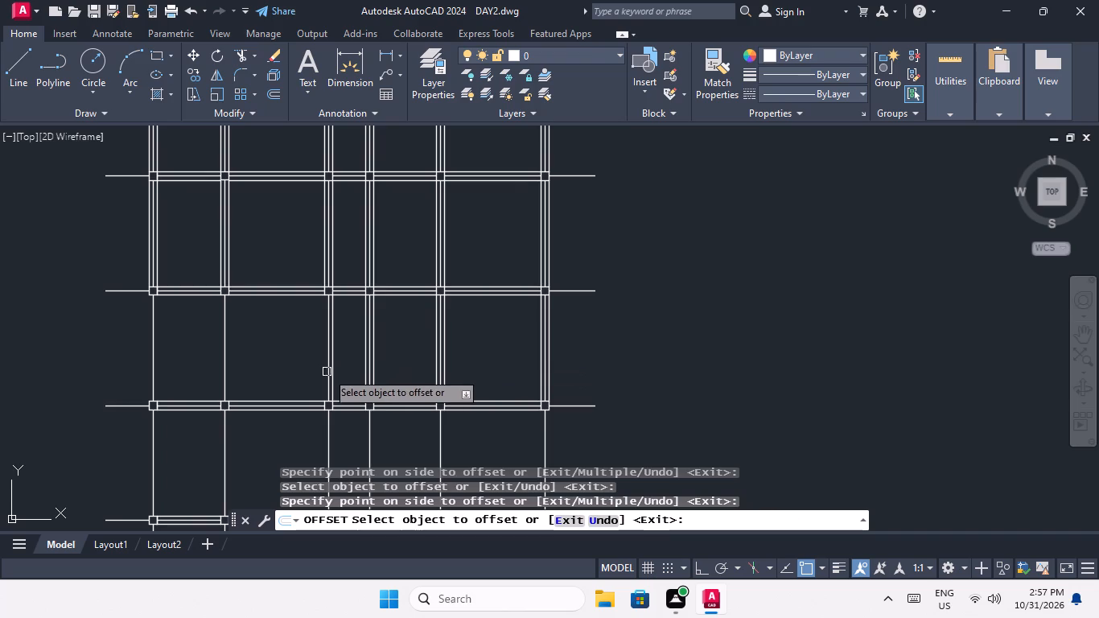
scroll(325, 369, up, 3)
drag(335, 361, 326, 369)
click(292, 381)
Offset the second vertical grid line's segment between the seventh and eighth rows by 4.5" to both sides.
scroll(304, 372, down, 4)
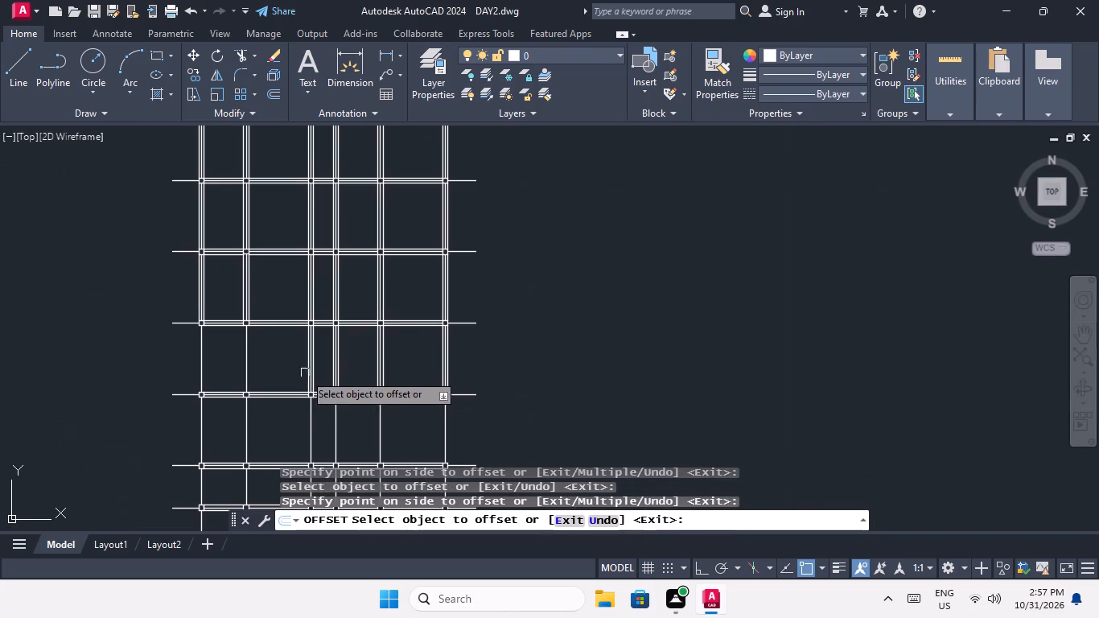
scroll(240, 363, up, 1)
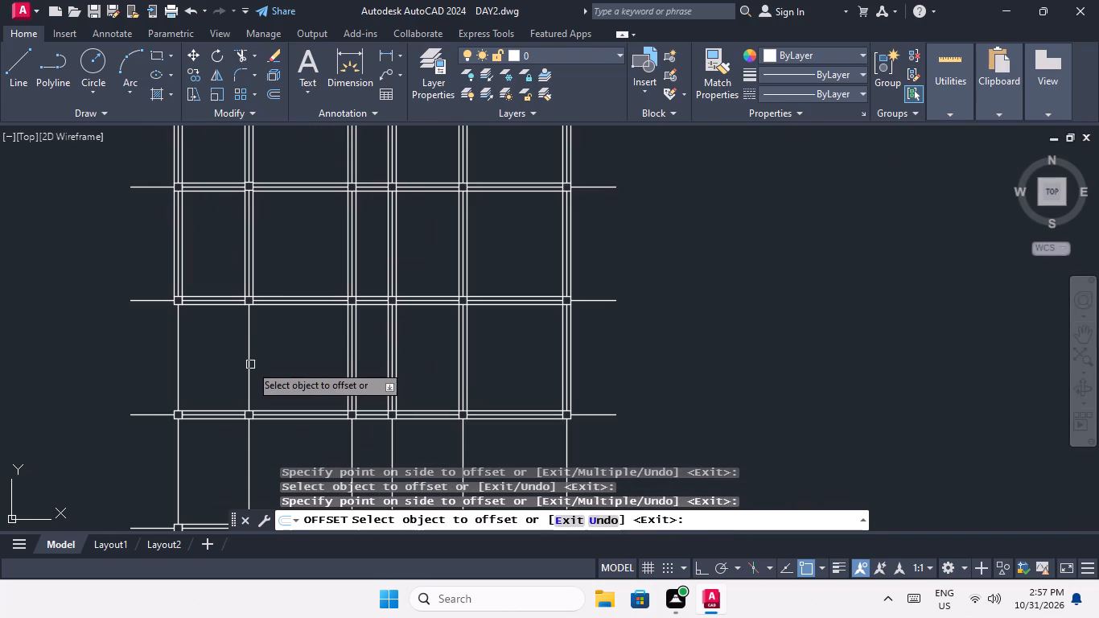
drag(250, 365, 271, 364)
click(307, 356)
scroll(241, 370, up, 2)
click(258, 373)
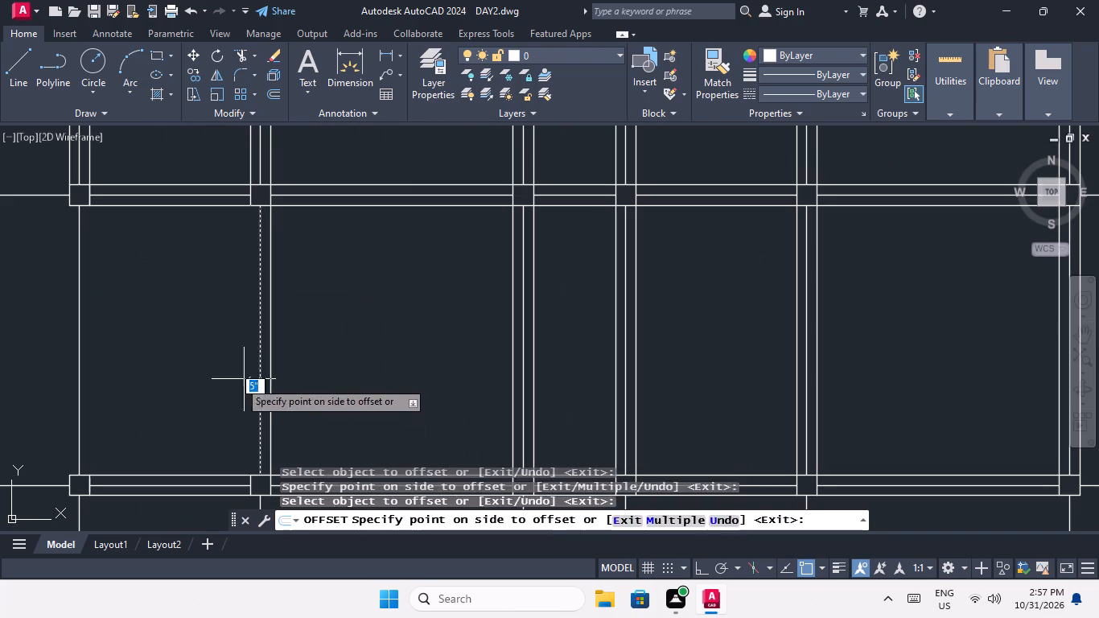
click(221, 388)
Offset the first vertical grid line's segment between the seventh and eighth rows by 4.5" to both sides.
scroll(228, 385, down, 1)
click(134, 363)
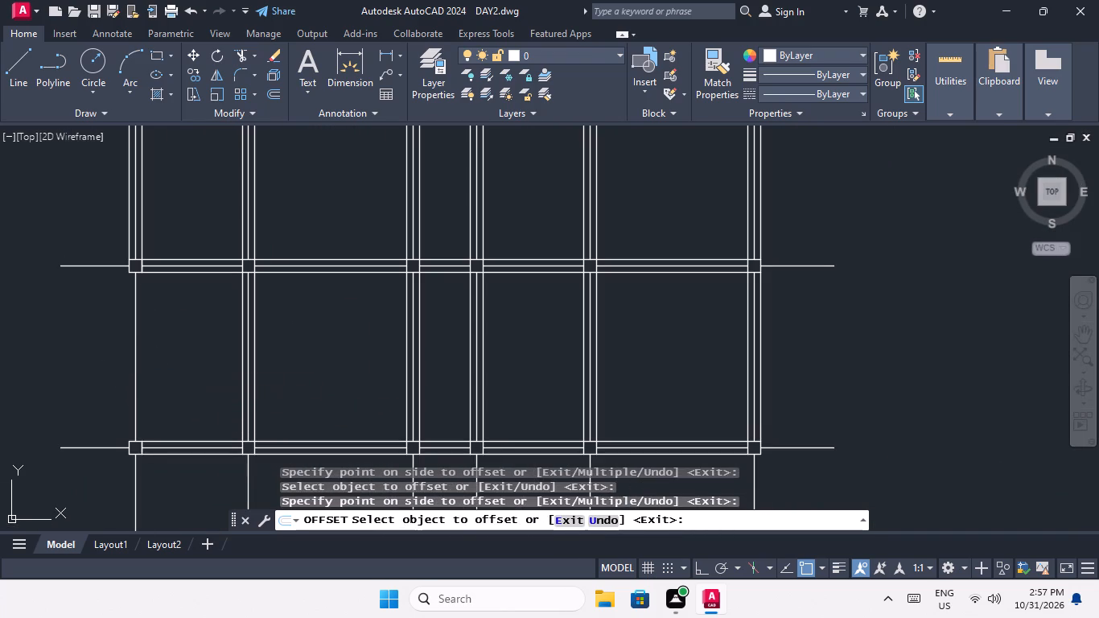
click(158, 359)
scroll(134, 377, up, 1)
drag(135, 377, 108, 391)
click(68, 398)
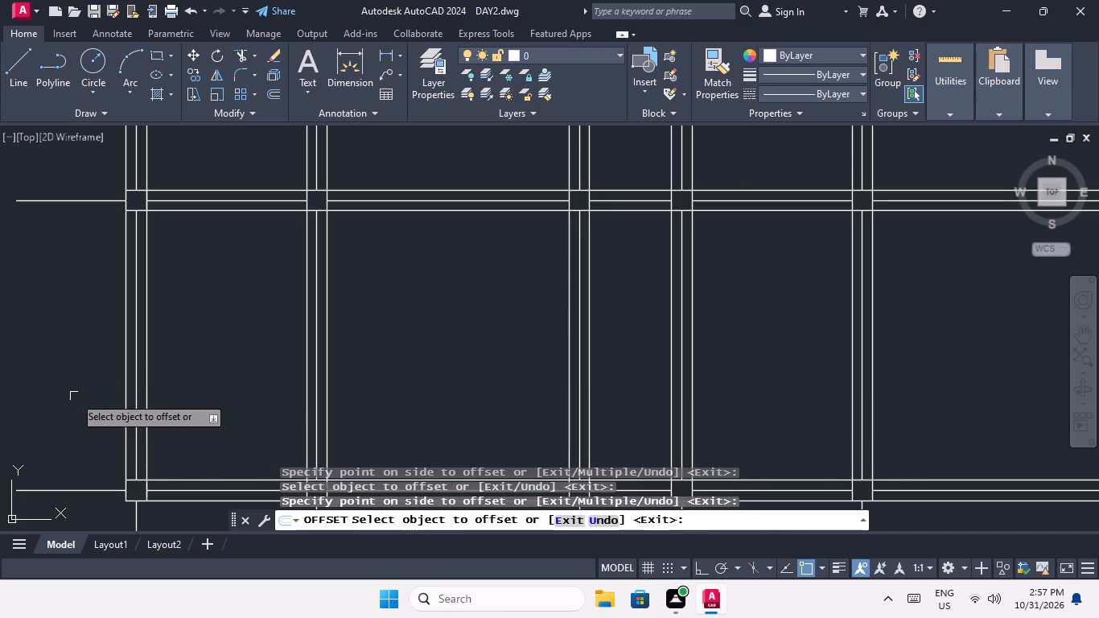
Offset the first vertical grid line's segment between the eighth and ninth rows by 4.5" to both sides.
scroll(84, 384, down, 2)
middle_drag(103, 433, 95, 387)
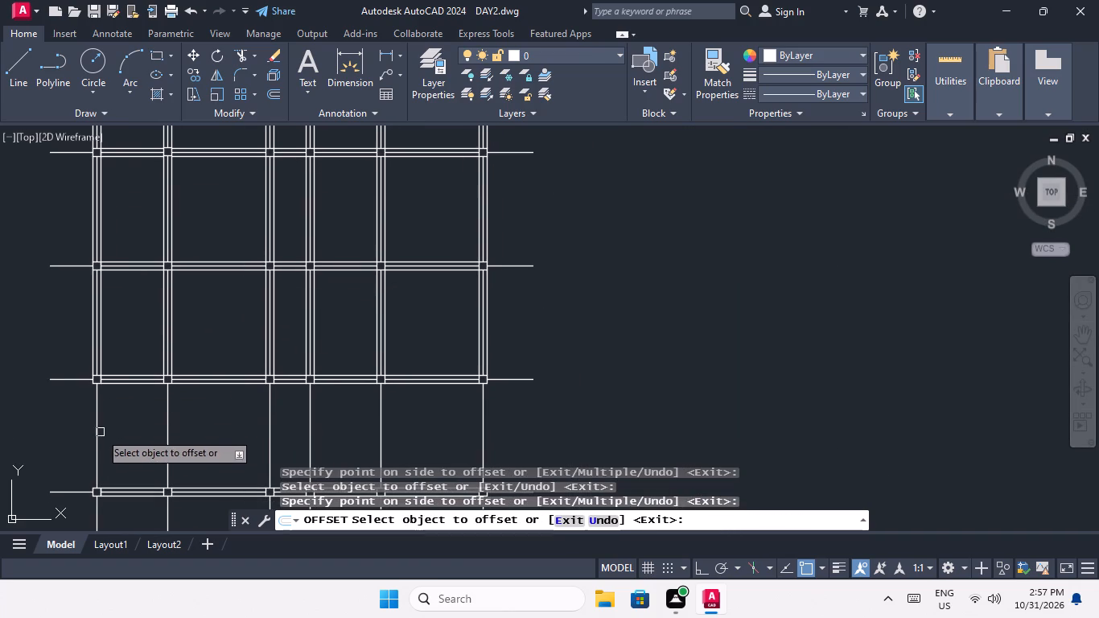
click(97, 434)
click(130, 431)
scroll(90, 442, up, 2)
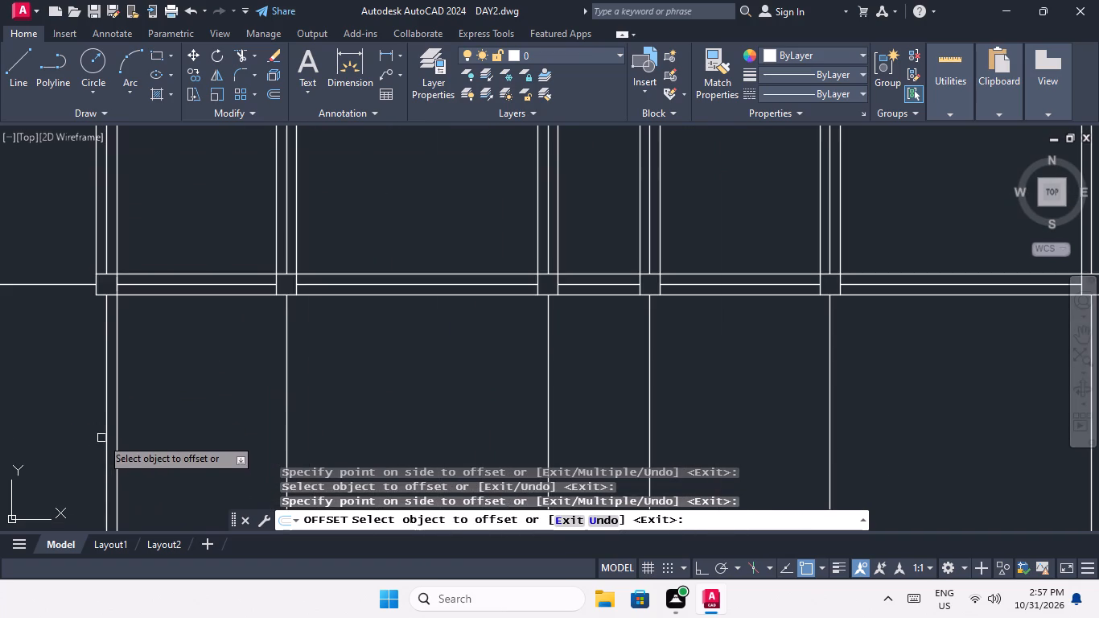
drag(106, 433, 91, 440)
click(73, 447)
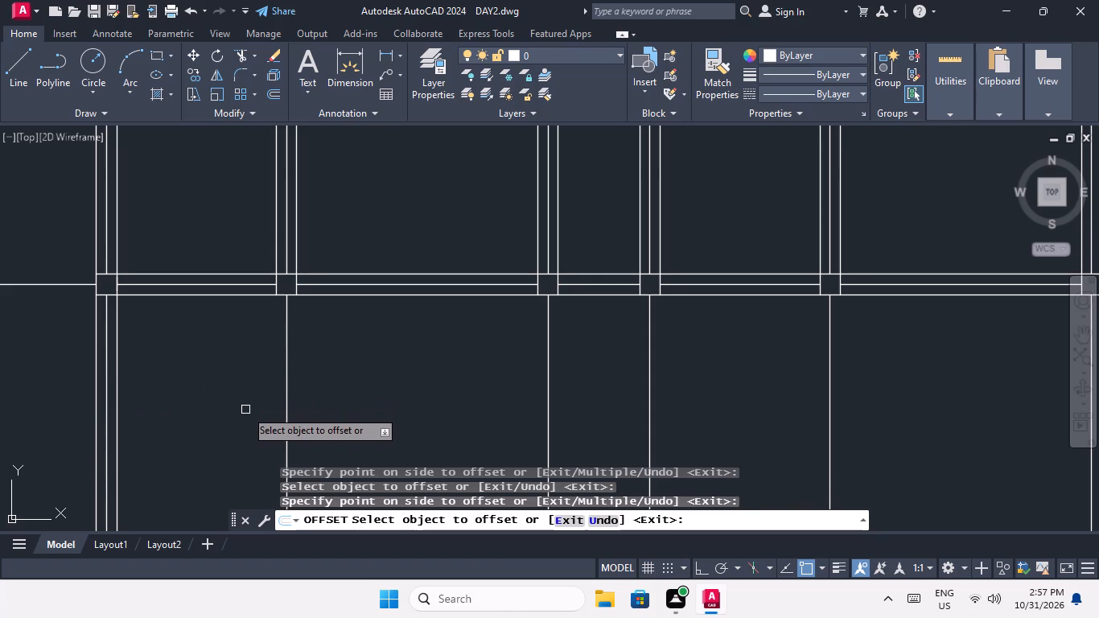
Offset the second vertical grid line's segment between the eighth and ninth rows by 4.5" to both sides.
scroll(287, 364, down, 1)
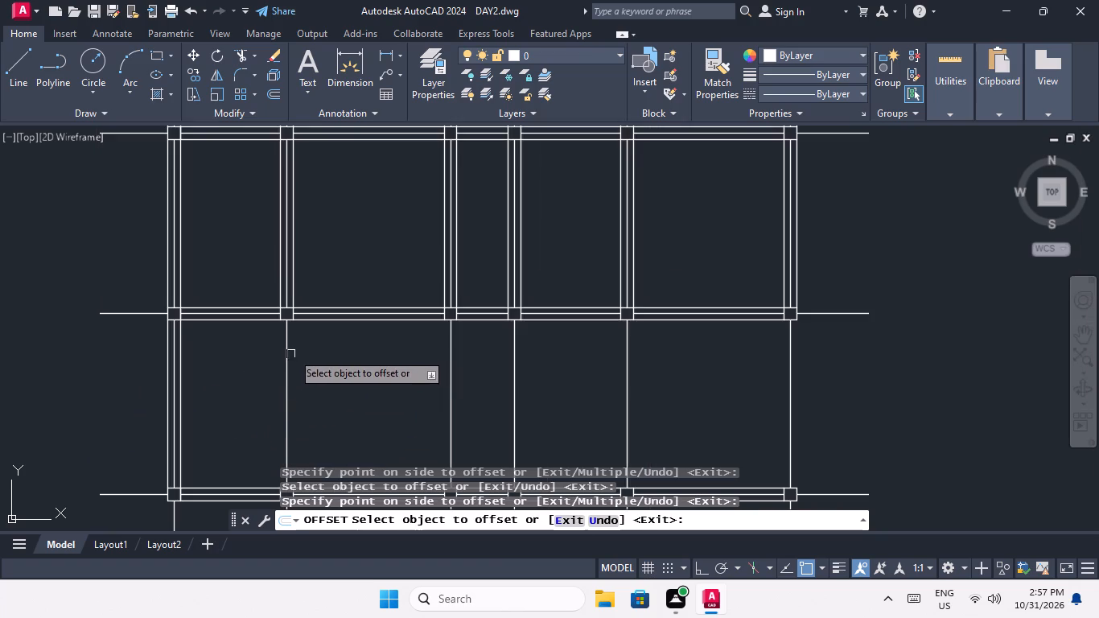
middle_drag(312, 377, 301, 325)
click(275, 356)
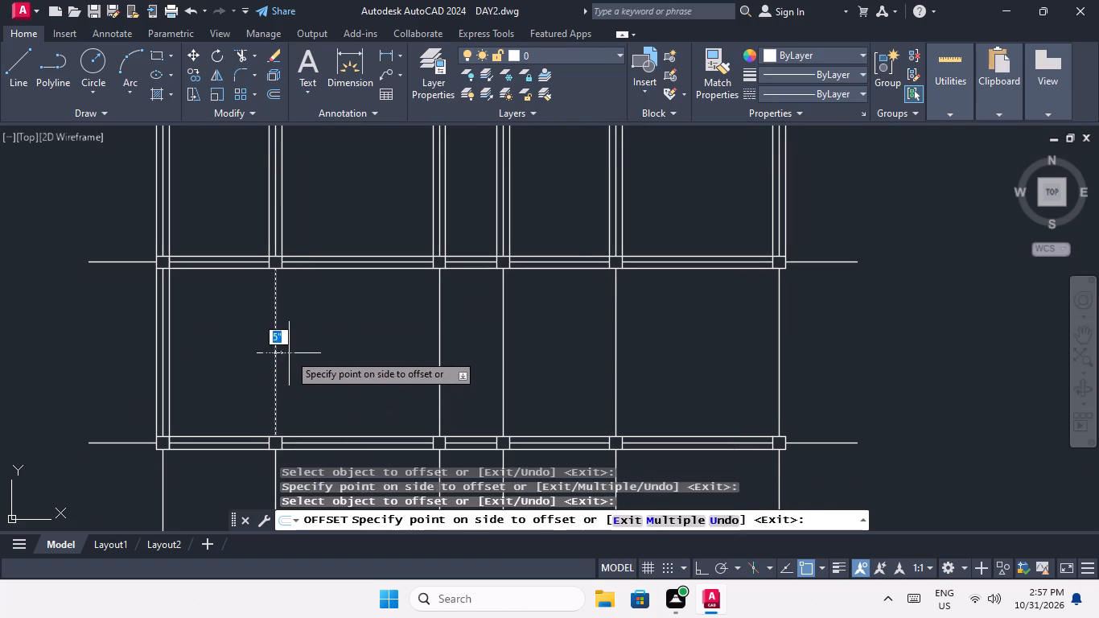
click(290, 352)
scroll(269, 359, up, 1)
drag(278, 356, 265, 366)
click(249, 373)
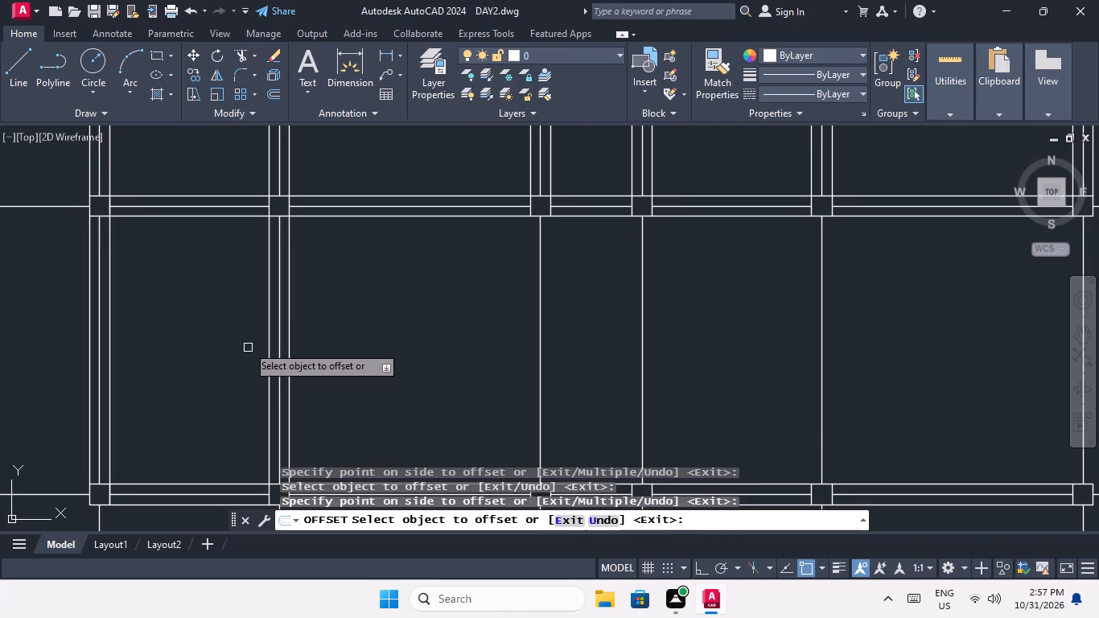
Offset the third vertical grid line's segment between the eighth and ninth rows by 4.5" to both sides.
scroll(244, 327, down, 2)
drag(360, 341, 368, 340)
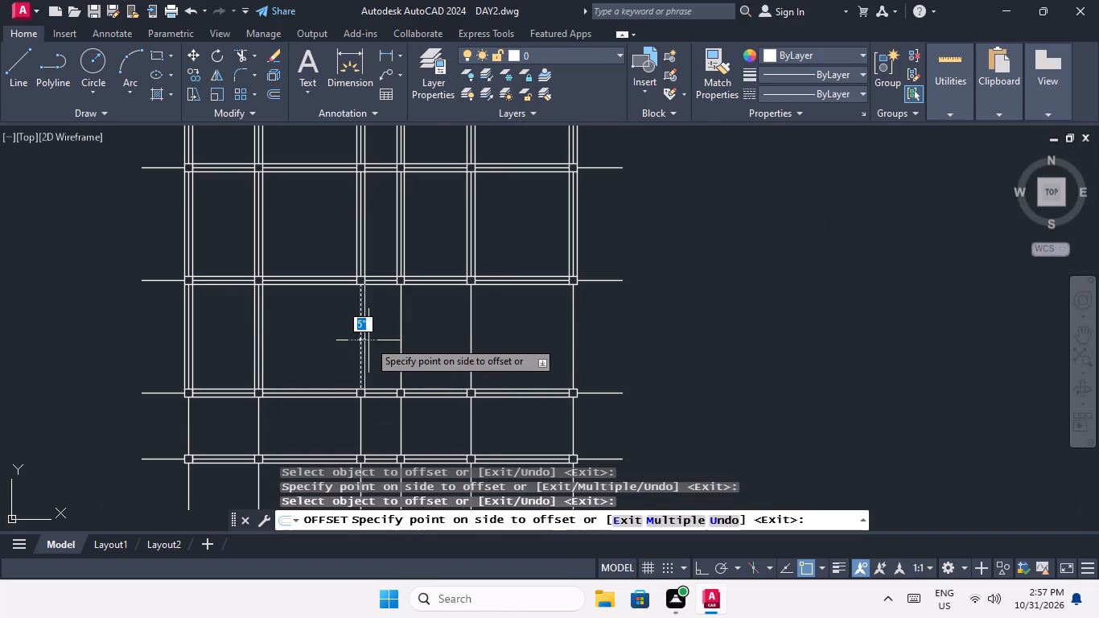
click(370, 340)
scroll(359, 348, up, 2)
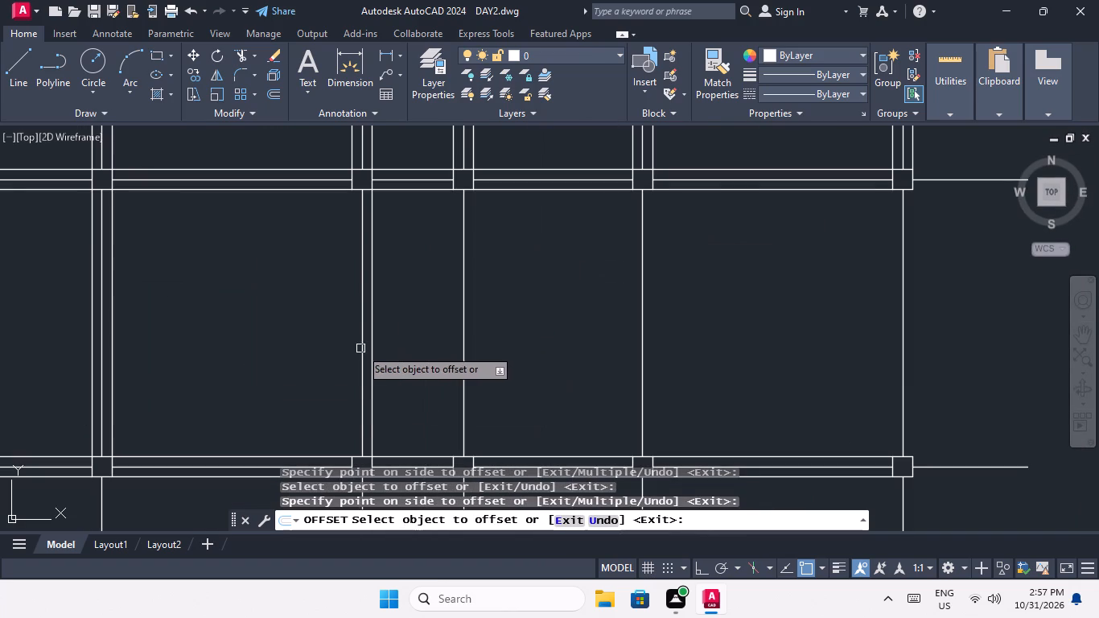
drag(360, 348, 307, 369)
click(203, 393)
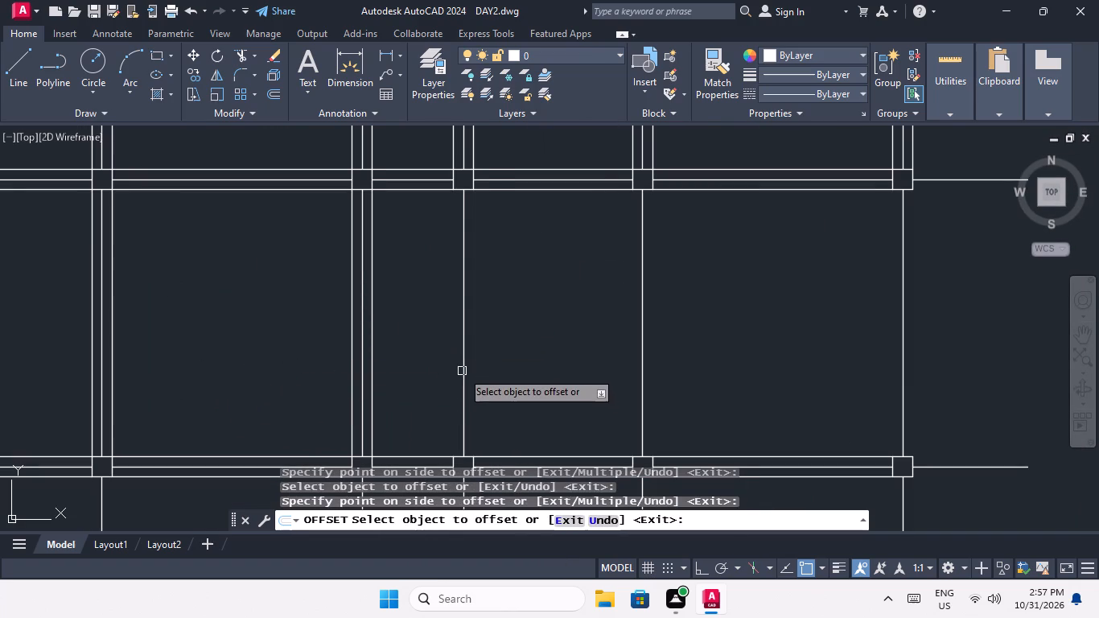
Offset the fourth vertical grid line's segment between the eighth and ninth rows by 4.5" to both sides.
click(462, 371)
click(480, 361)
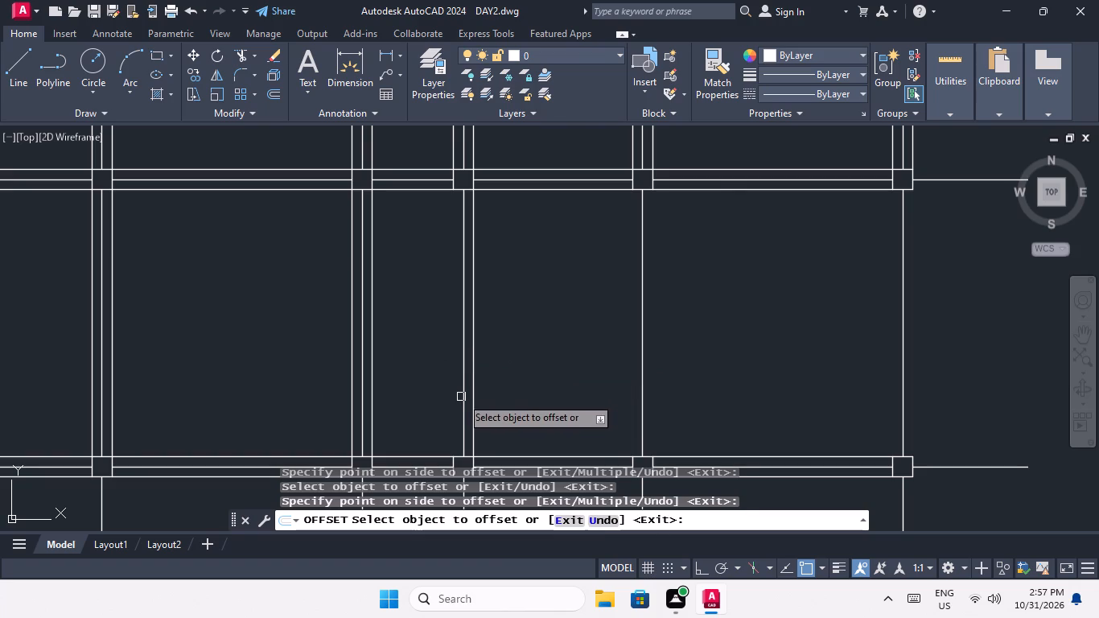
click(461, 397)
click(451, 411)
Offset the fifth vertical grid line's segment between the eighth and ninth rows by 4.5" to both sides.
scroll(451, 402, down, 3)
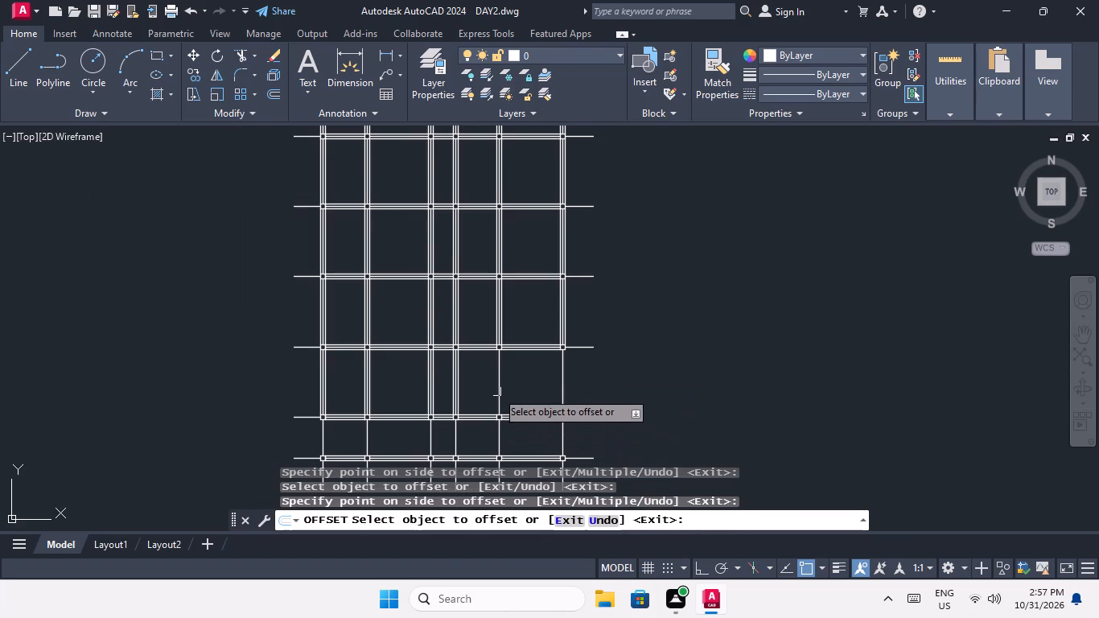
scroll(506, 384, up, 3)
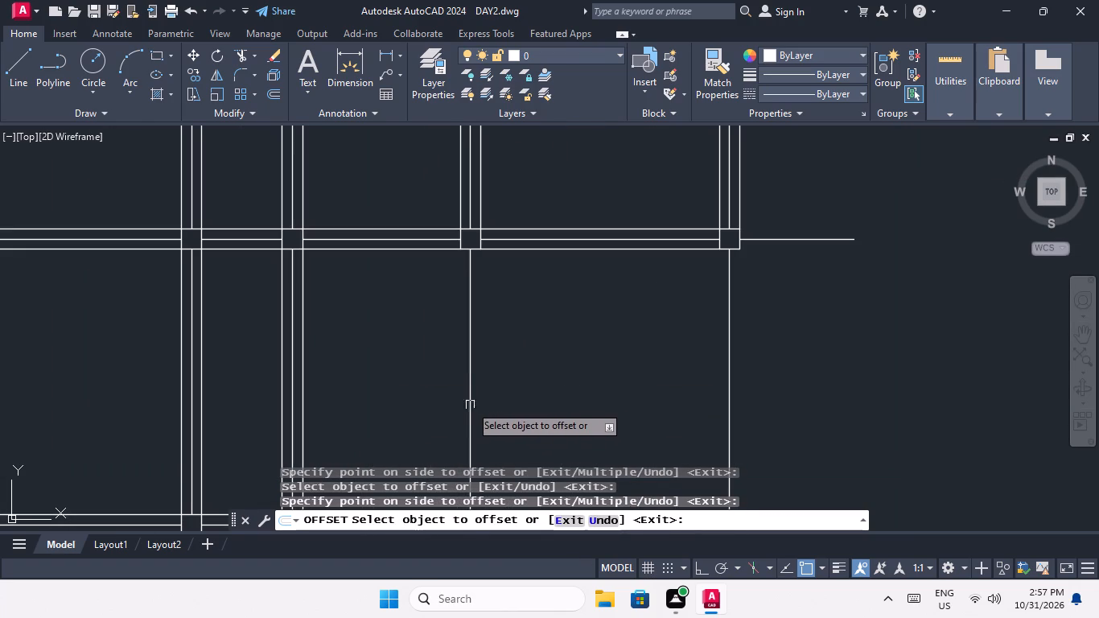
drag(468, 406, 480, 403)
click(500, 395)
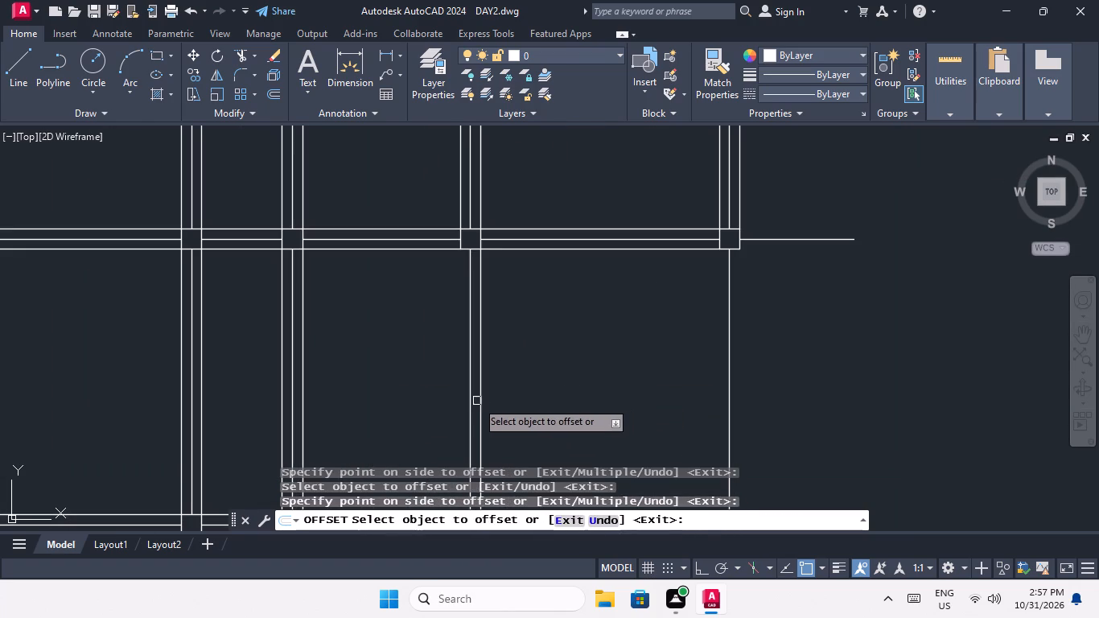
click(469, 407)
click(455, 416)
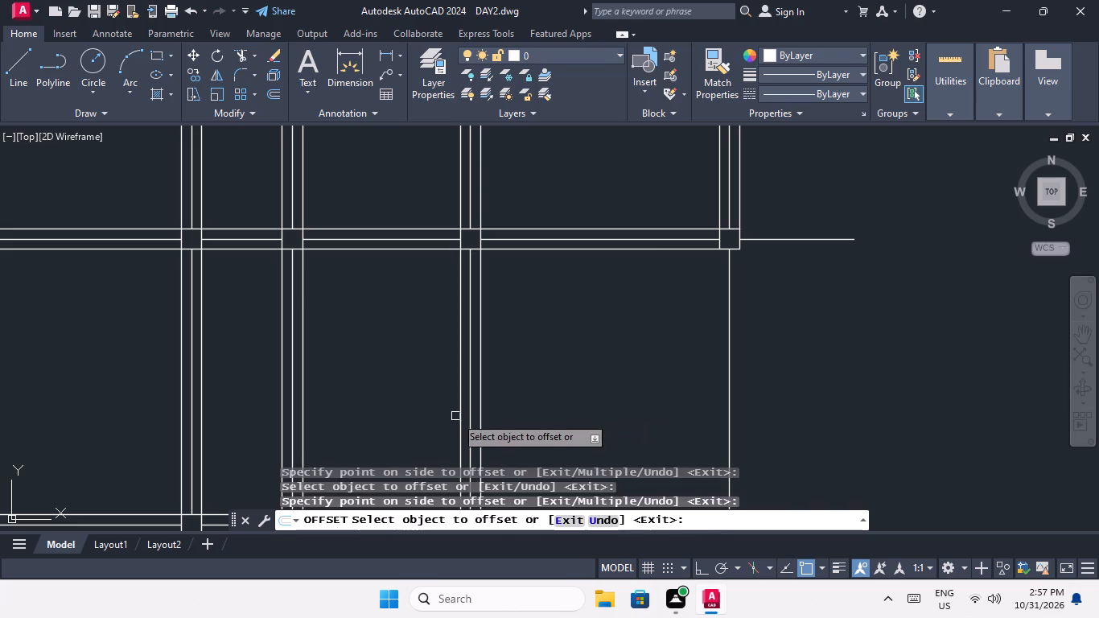
Offset the sixth vertical grid line's segment between the eighth and ninth rows by 4.5" to both sides.
scroll(463, 401, down, 3)
middle_drag(517, 409, 459, 340)
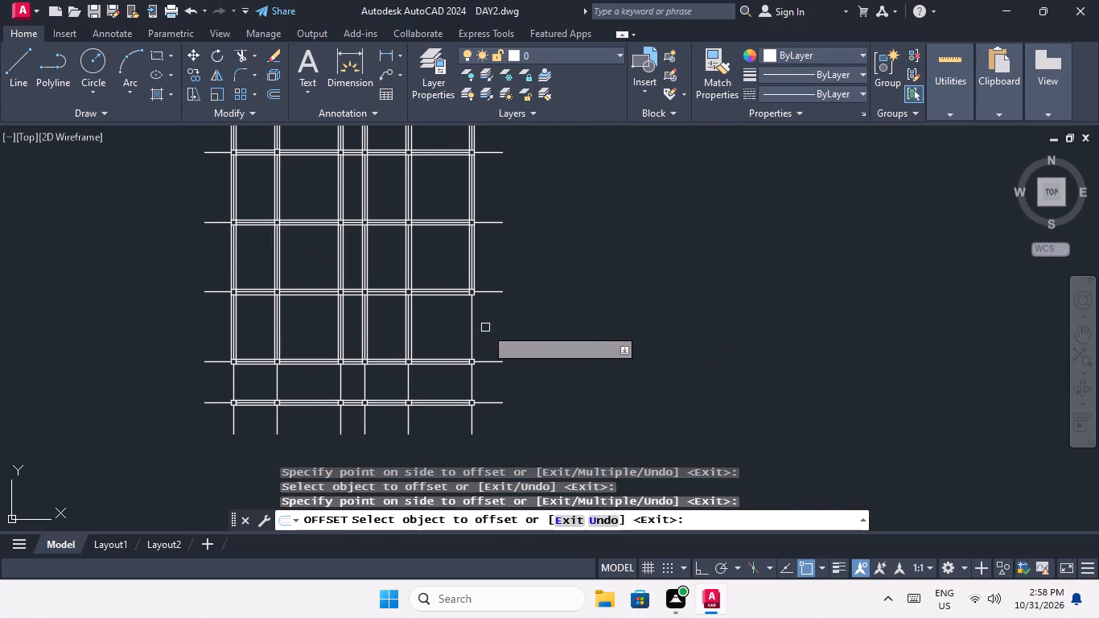
click(468, 327)
click(498, 328)
scroll(472, 329, up, 3)
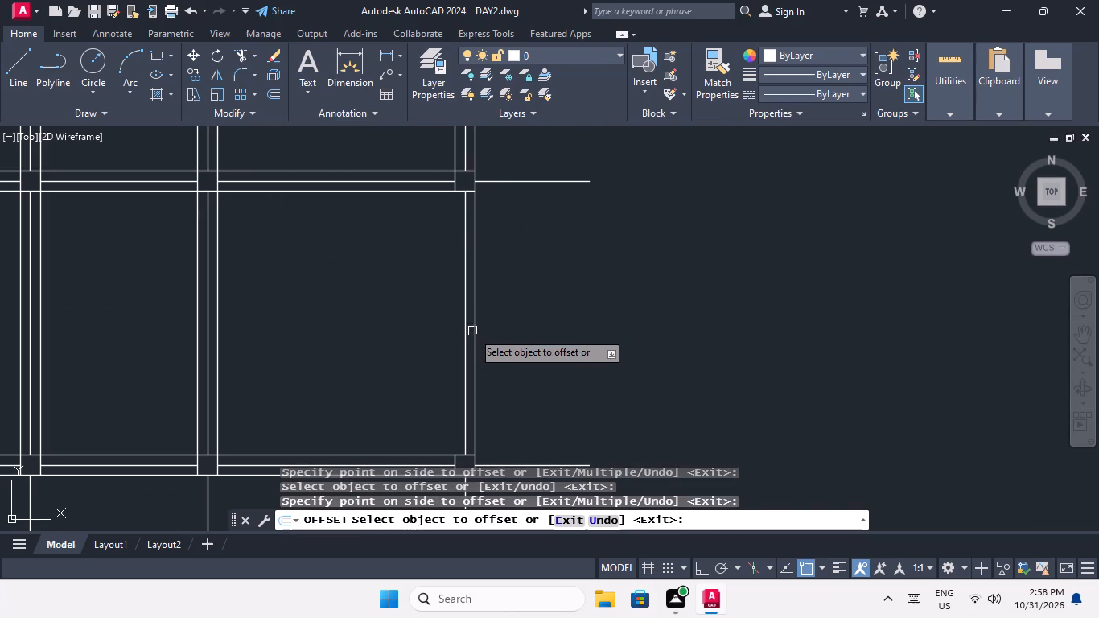
drag(469, 332, 456, 342)
click(431, 356)
drag(463, 343, 455, 348)
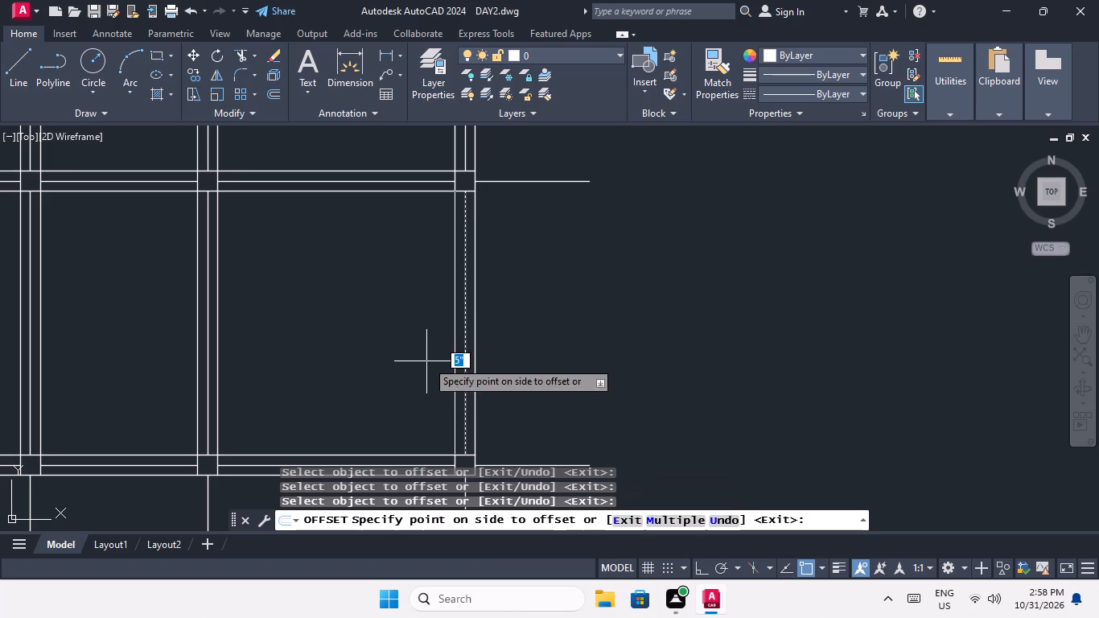
click(426, 360)
Offset the first vertical grid line's segment between the ninth and tenth rows by 4.5" to both sides.
middle_drag(412, 350, 449, 287)
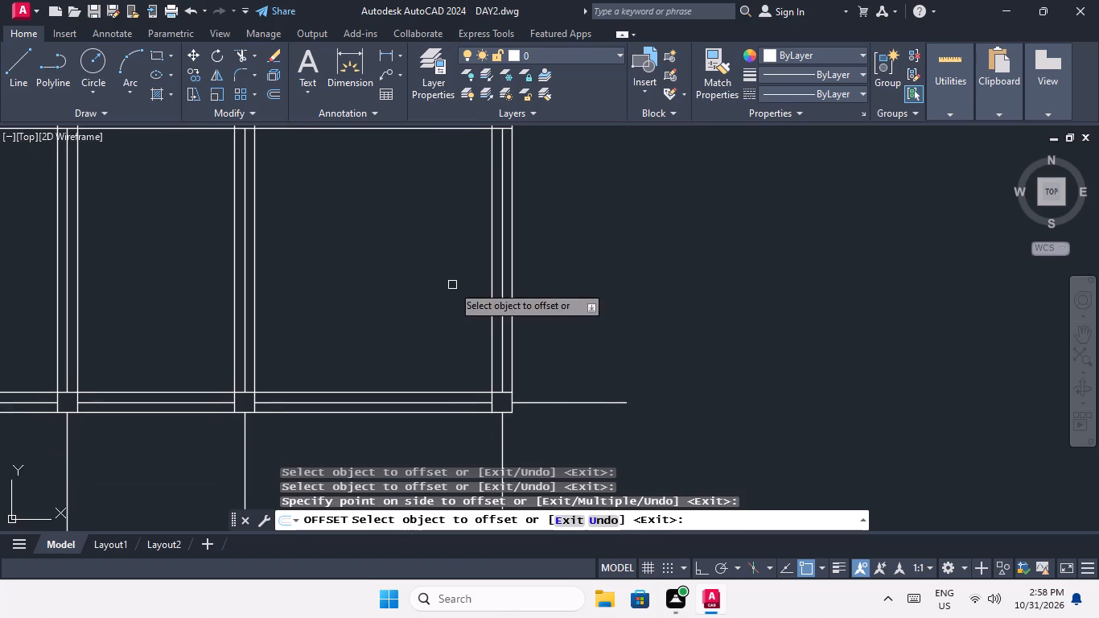
scroll(455, 279, down, 2)
middle_drag(227, 349, 257, 347)
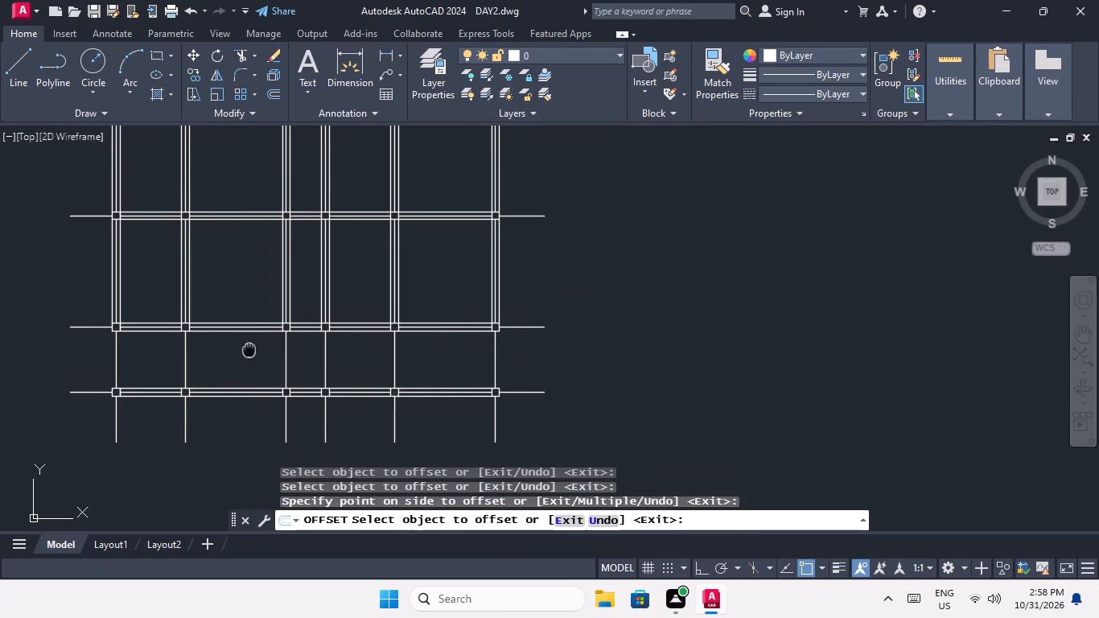
middle_drag(257, 347, 382, 340)
scroll(245, 355, up, 3)
drag(263, 356, 294, 355)
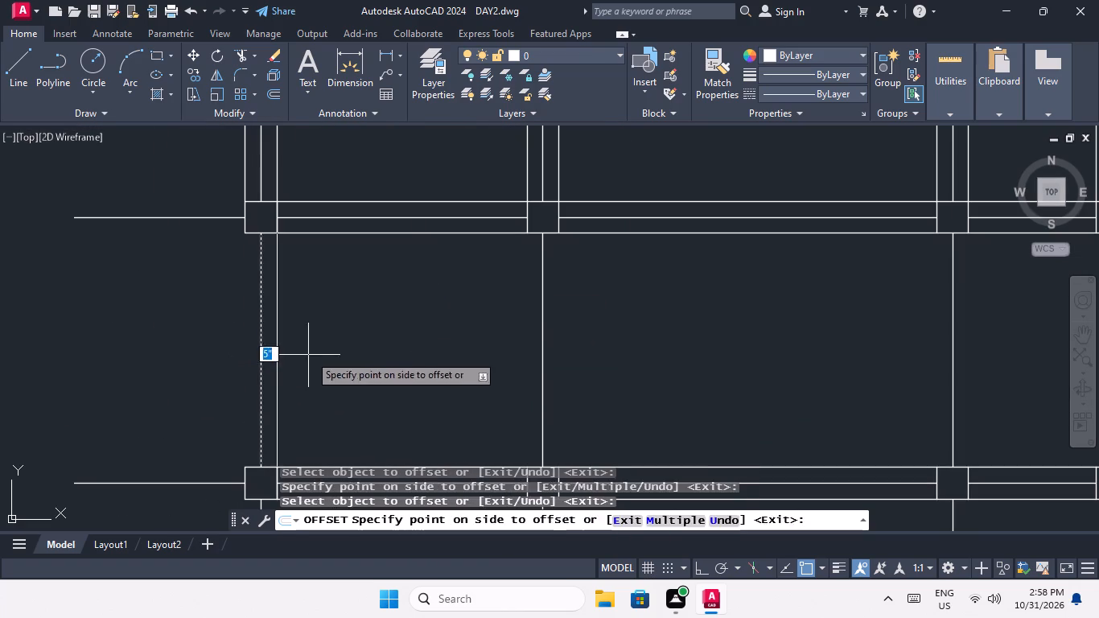
click(309, 354)
click(262, 372)
click(214, 390)
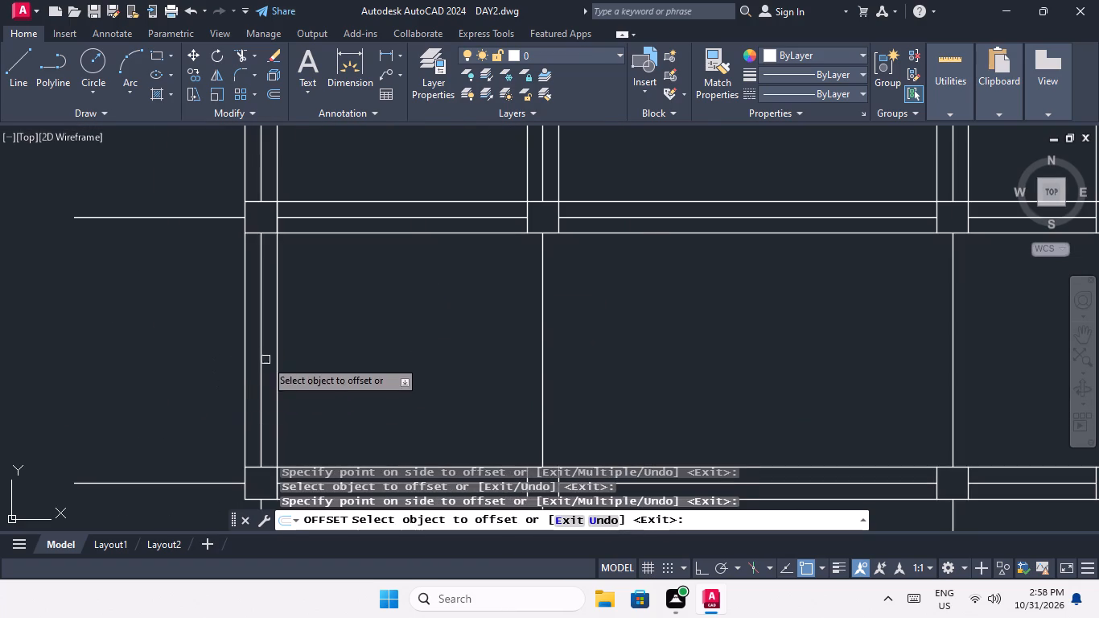
Offset the second vertical grid line's segment between the ninth and tenth rows by 4.5" to both sides.
scroll(266, 358, down, 1)
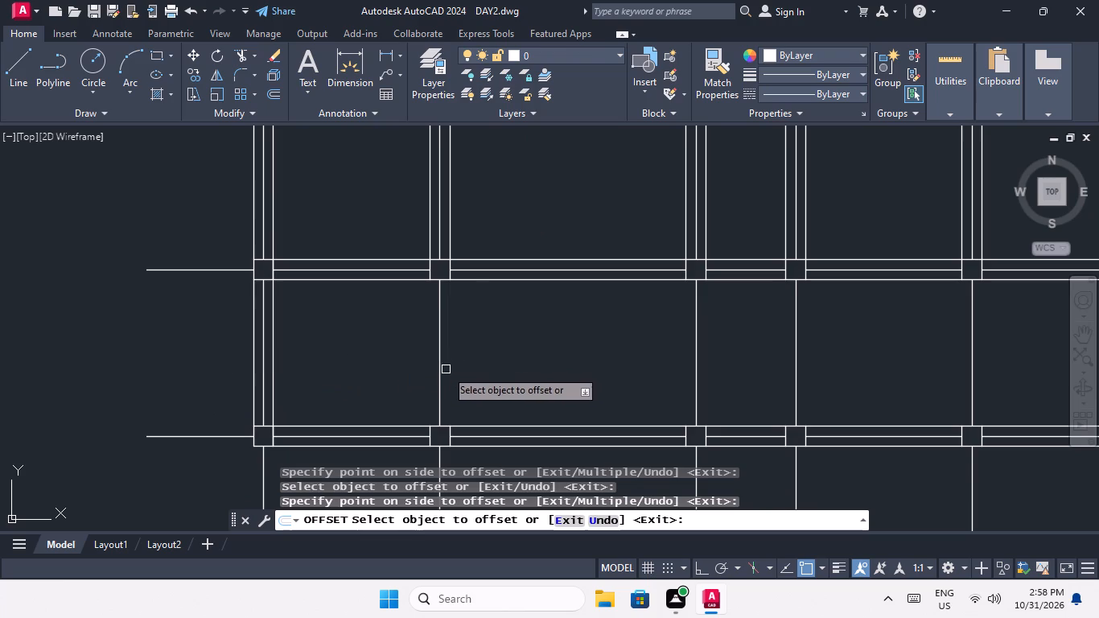
click(438, 368)
click(464, 366)
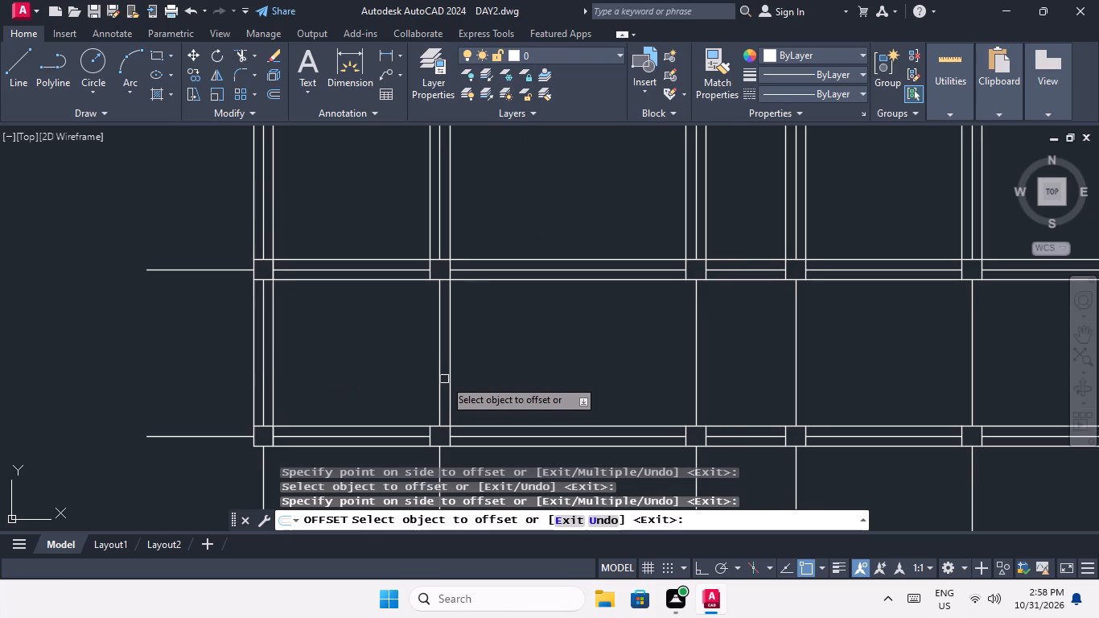
click(440, 378)
click(410, 386)
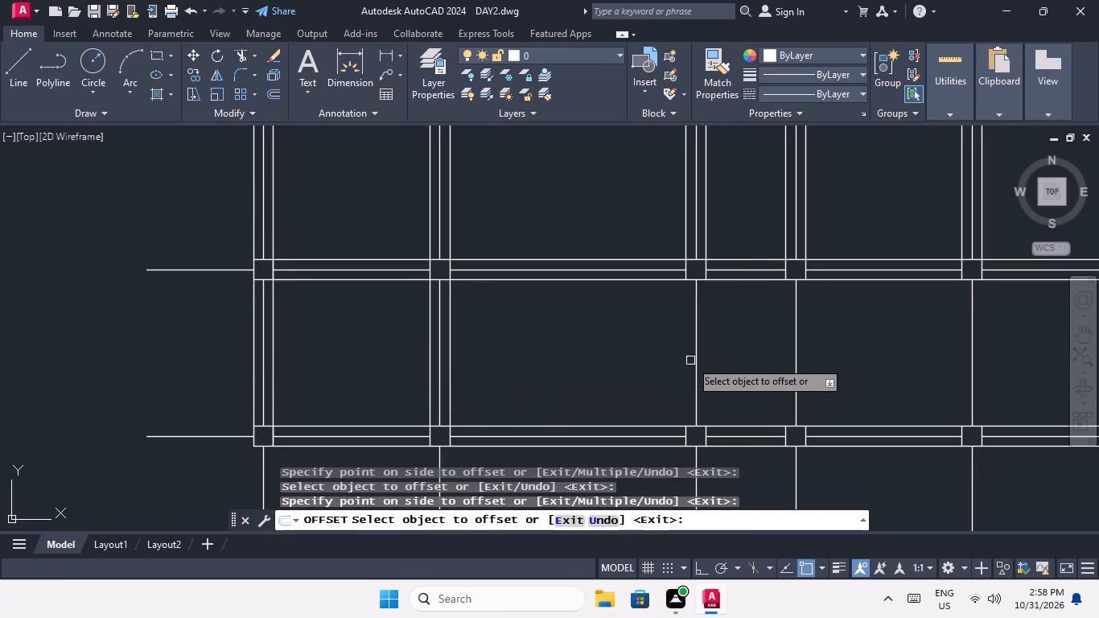
Offset the third vertical grid line's segment between the ninth and tenth rows by 4.5" to both sides.
click(697, 360)
click(716, 360)
drag(696, 363, 683, 369)
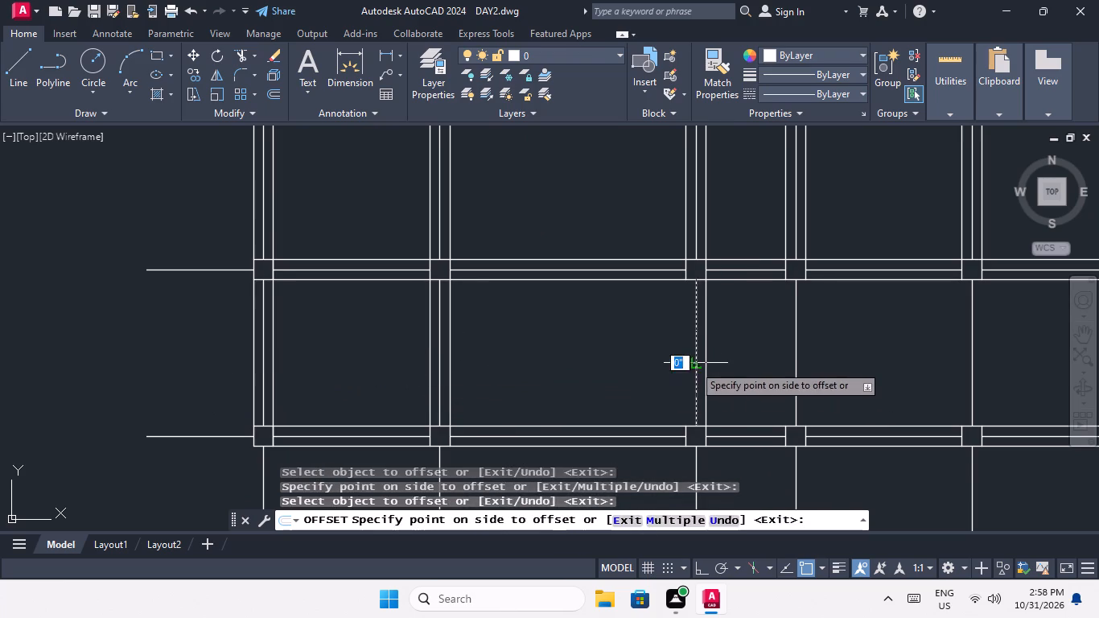
click(653, 377)
Offset the fourth vertical grid line's segment between the ninth and tenth rows by 4.5" to both sides.
scroll(653, 371, down, 1)
middle_drag(779, 356, 647, 376)
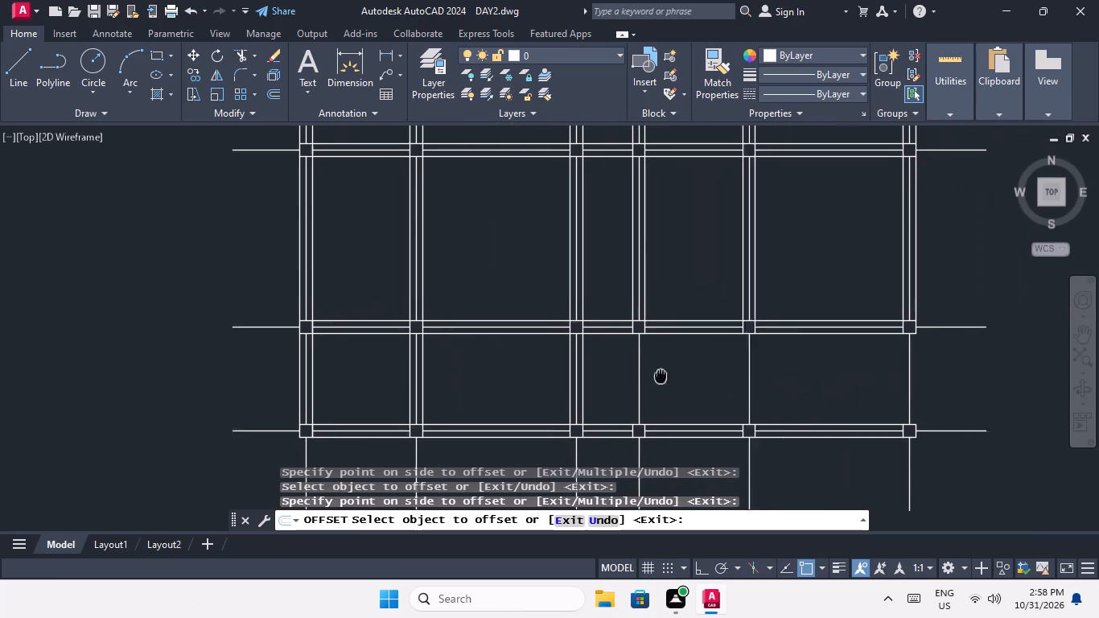
middle_drag(647, 376, 574, 381)
drag(540, 385, 549, 386)
click(605, 384)
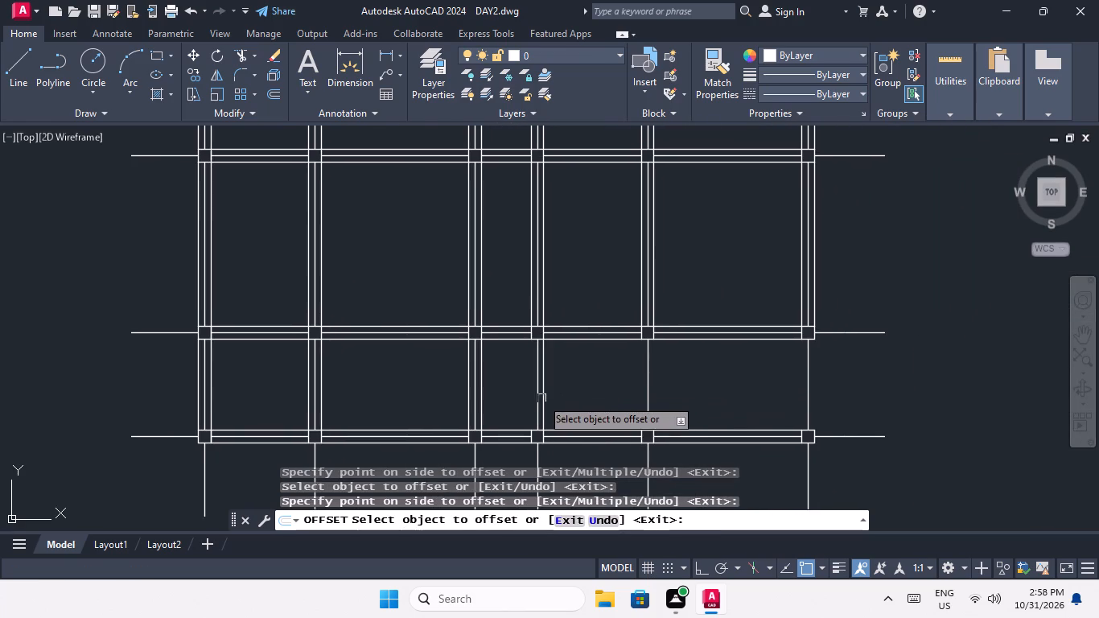
scroll(537, 400, up, 1)
click(534, 390)
click(502, 396)
Offset the fifth vertical grid line's segment between the ninth and tenth rows by 4.5" to both sides.
scroll(504, 390, down, 2)
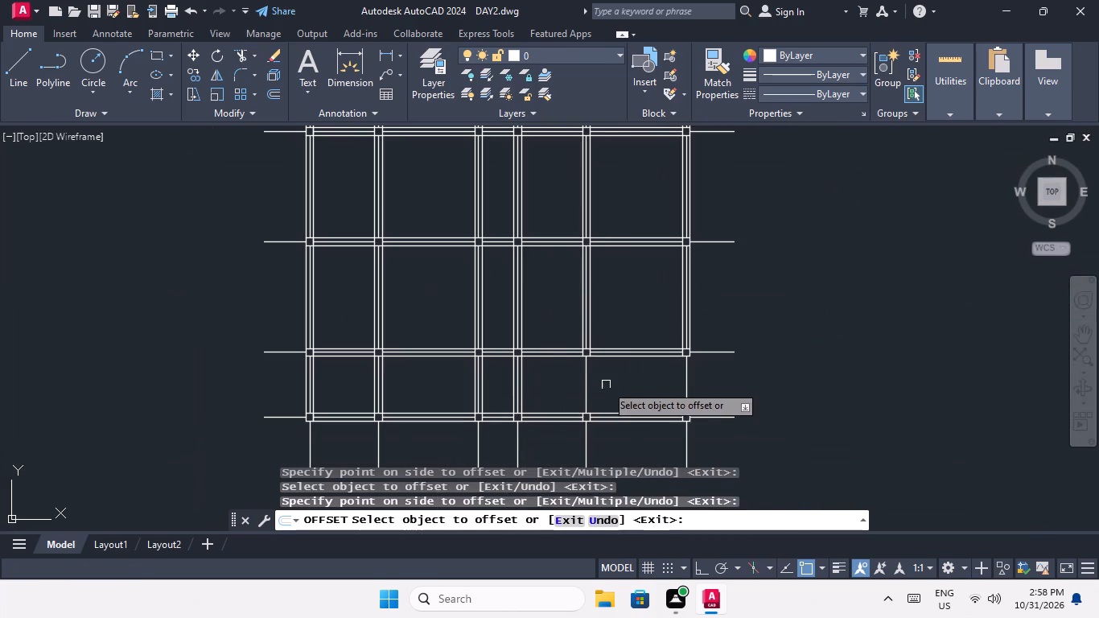
click(585, 385)
click(632, 380)
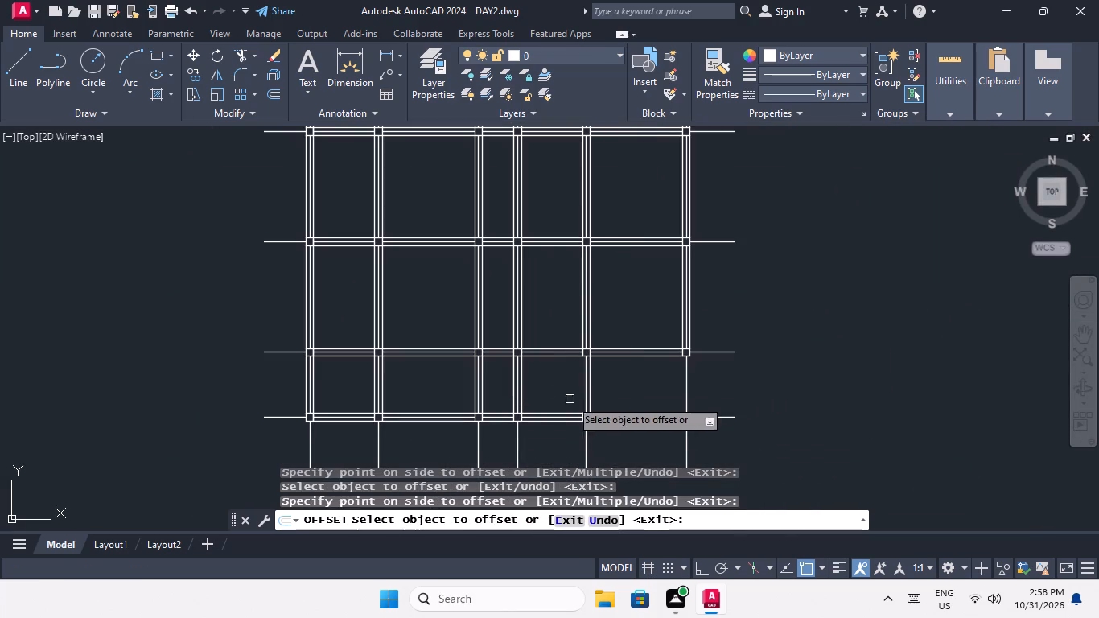
scroll(588, 391, up, 2)
click(582, 390)
click(542, 400)
Offset the sixth vertical grid line's segment between the ninth and tenth rows by 4.5" to both sides and finish offsetting.
scroll(565, 377, down, 2)
scroll(686, 384, up, 2)
click(661, 381)
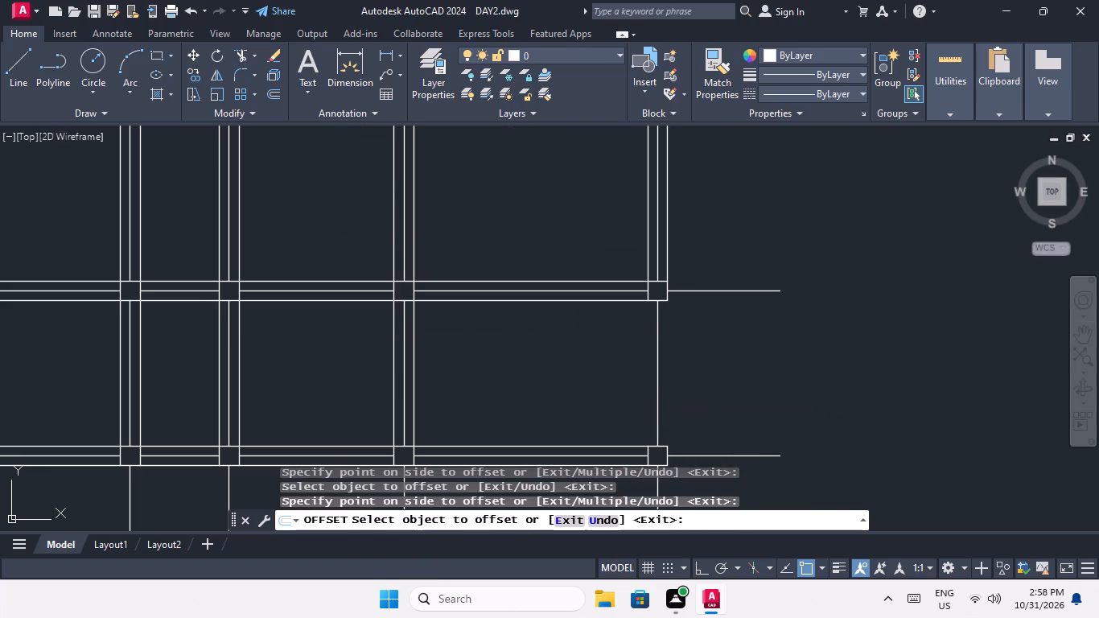
click(699, 373)
scroll(665, 385, up, 2)
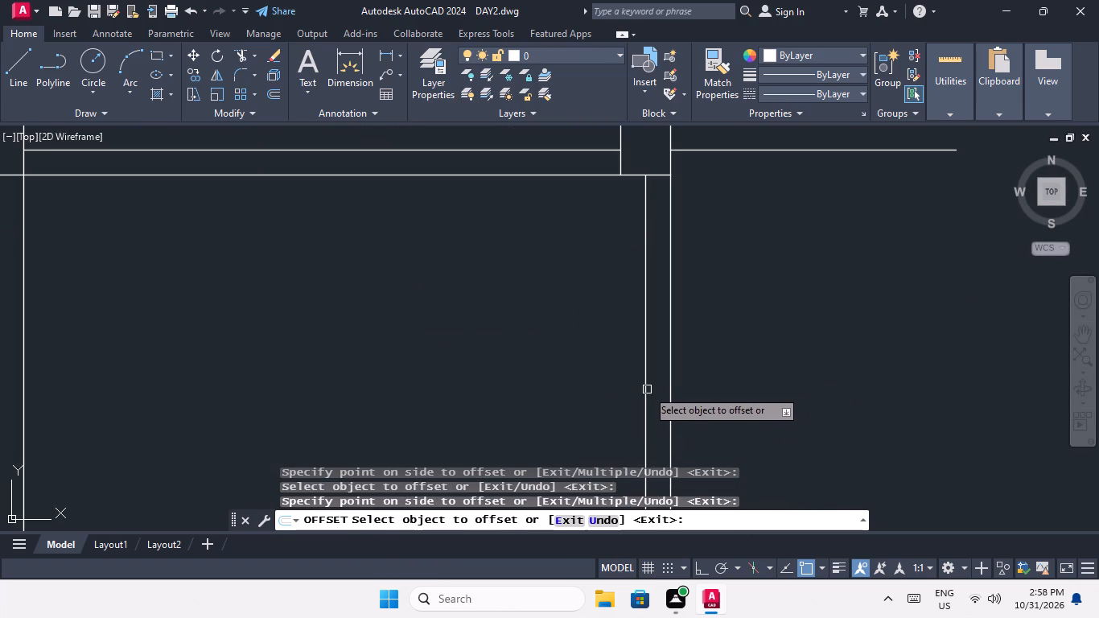
click(647, 389)
click(604, 405)
scroll(609, 370, down, 5)
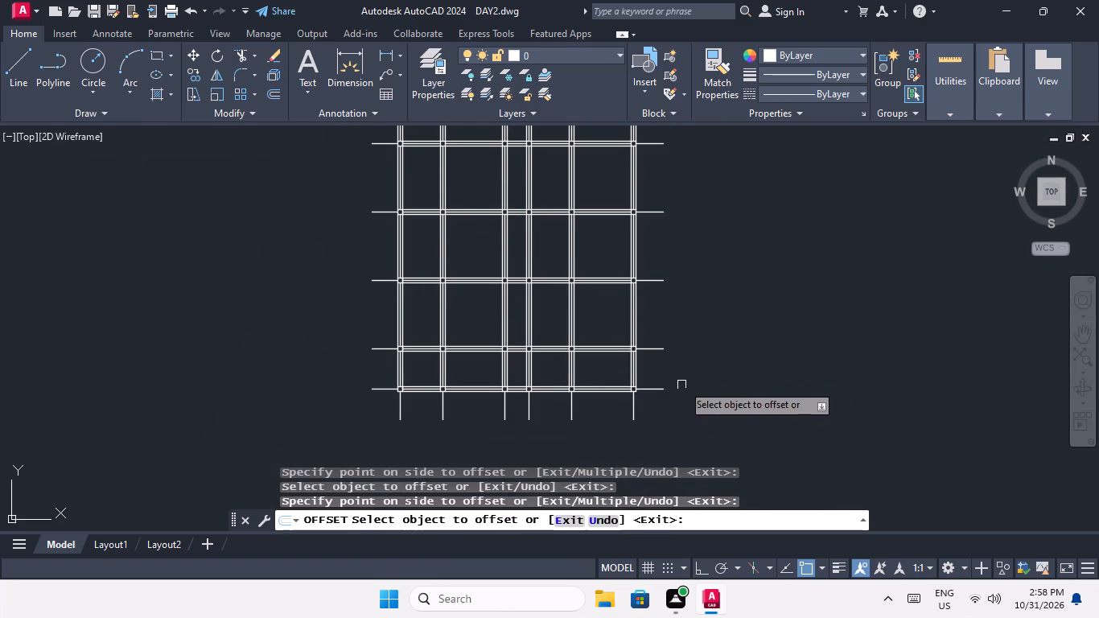
middle_drag(686, 385, 696, 422)
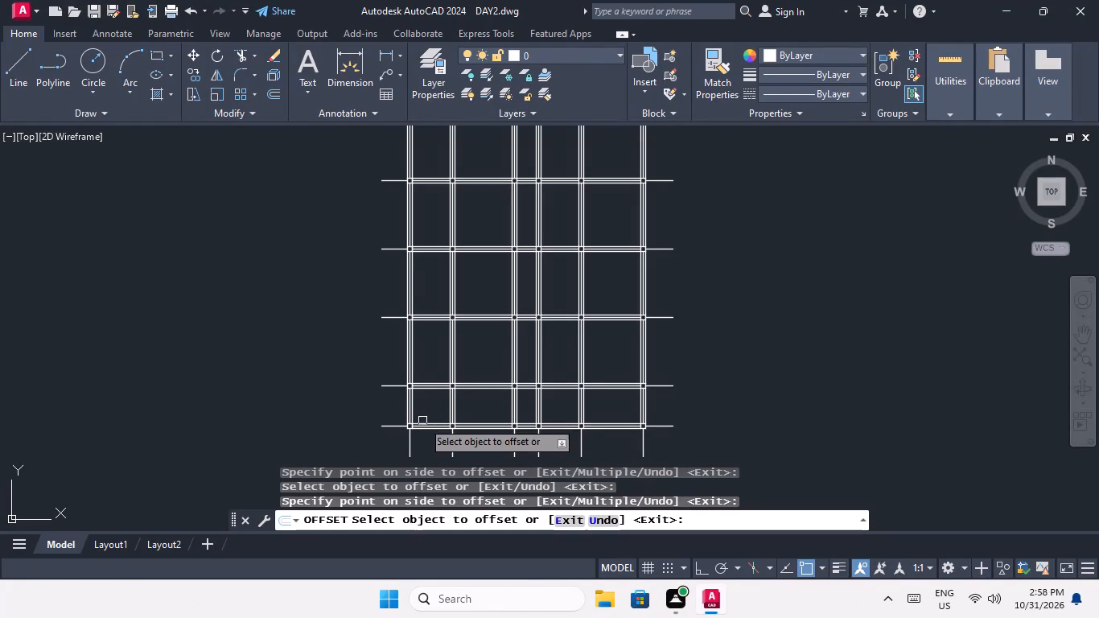
key(Escape)
key(Escape)
key(Escape)
key(Escape)
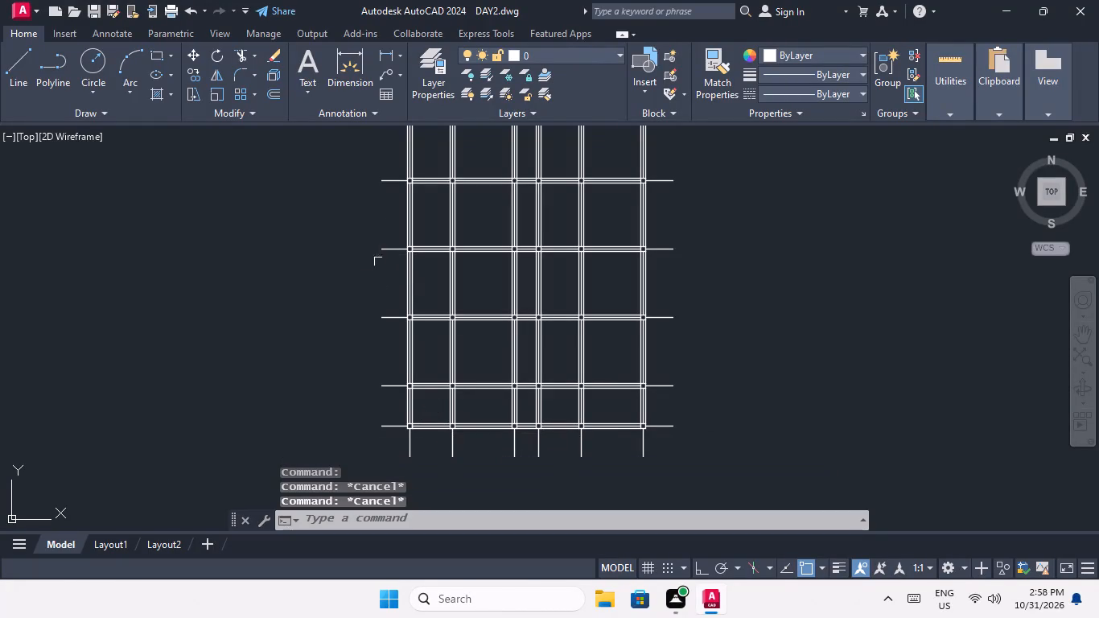
key(Escape)
key(Escape)
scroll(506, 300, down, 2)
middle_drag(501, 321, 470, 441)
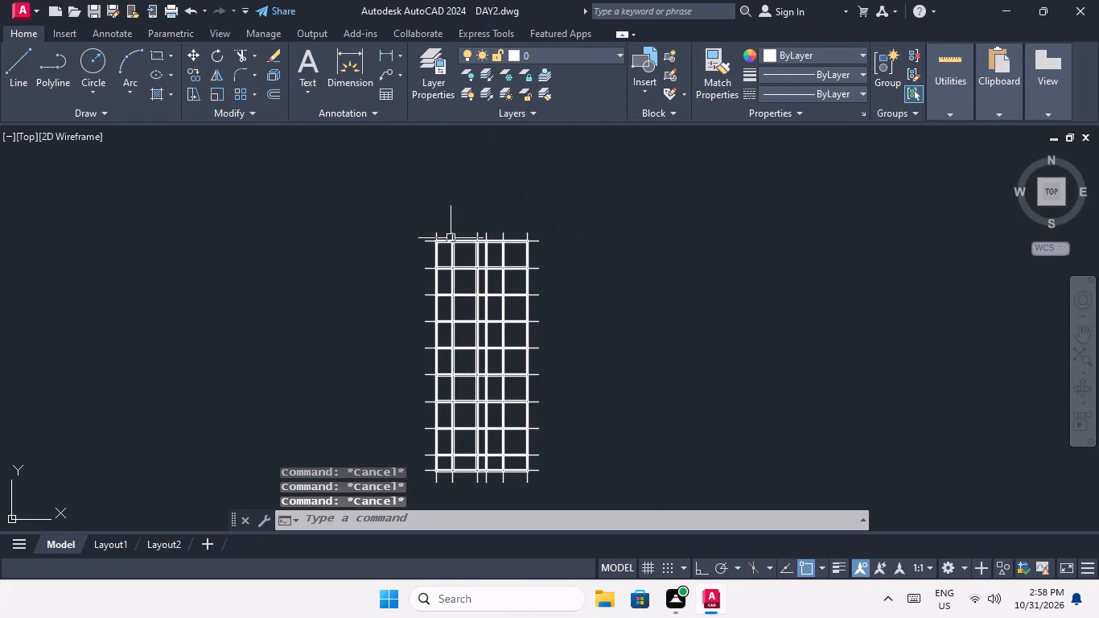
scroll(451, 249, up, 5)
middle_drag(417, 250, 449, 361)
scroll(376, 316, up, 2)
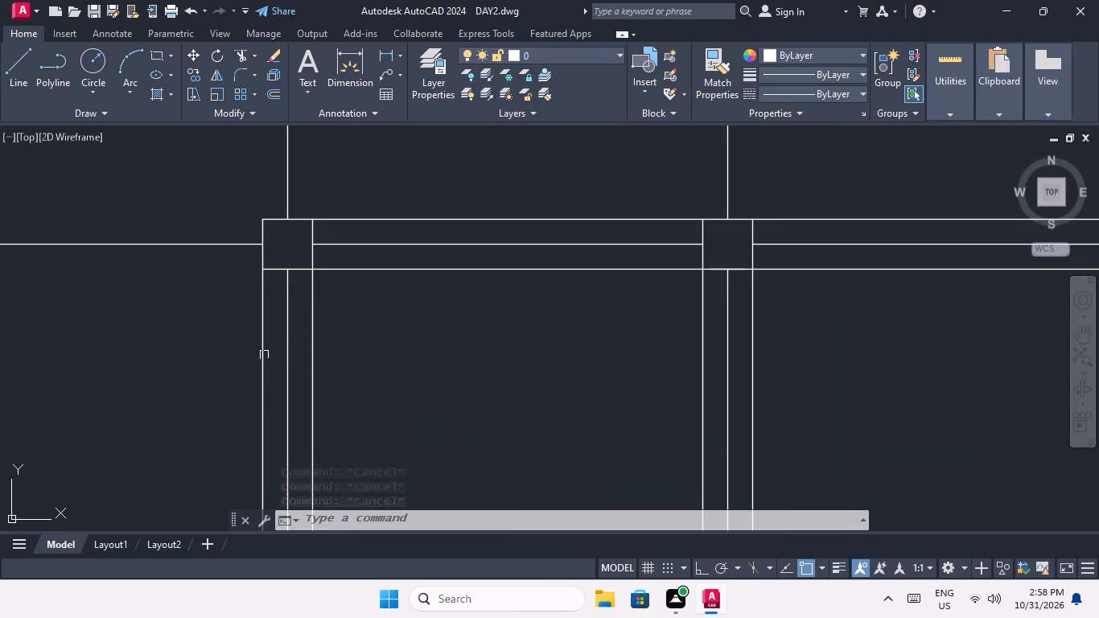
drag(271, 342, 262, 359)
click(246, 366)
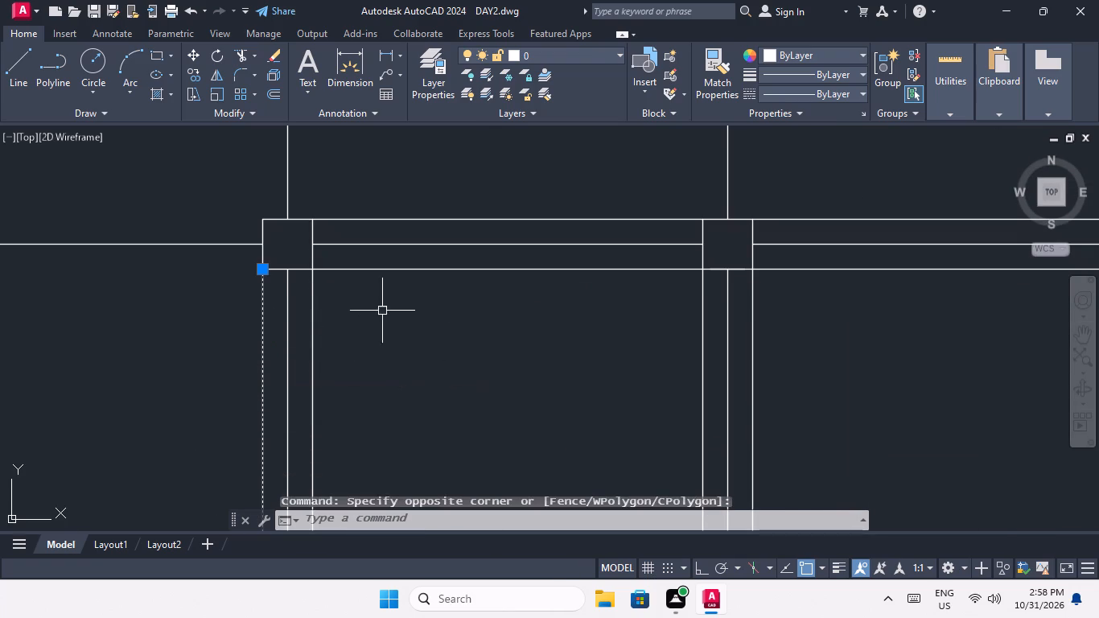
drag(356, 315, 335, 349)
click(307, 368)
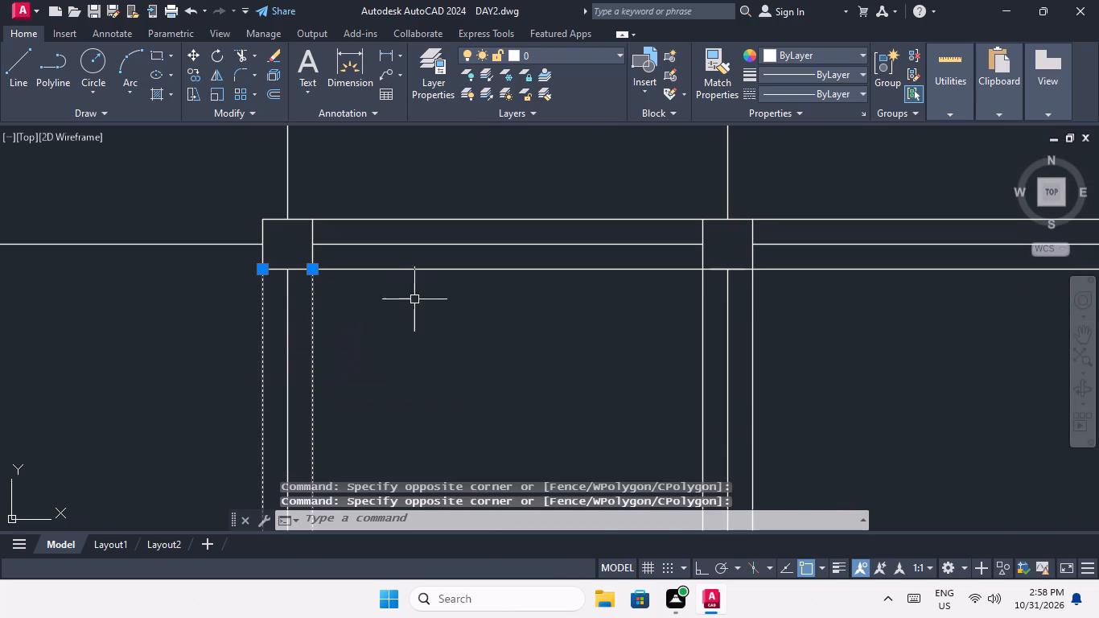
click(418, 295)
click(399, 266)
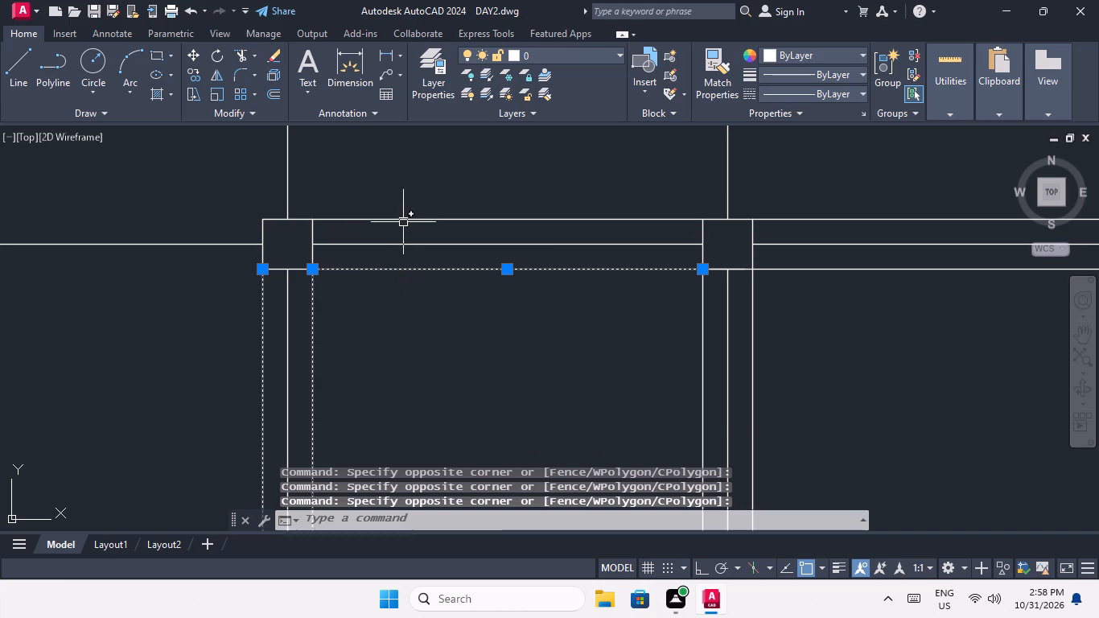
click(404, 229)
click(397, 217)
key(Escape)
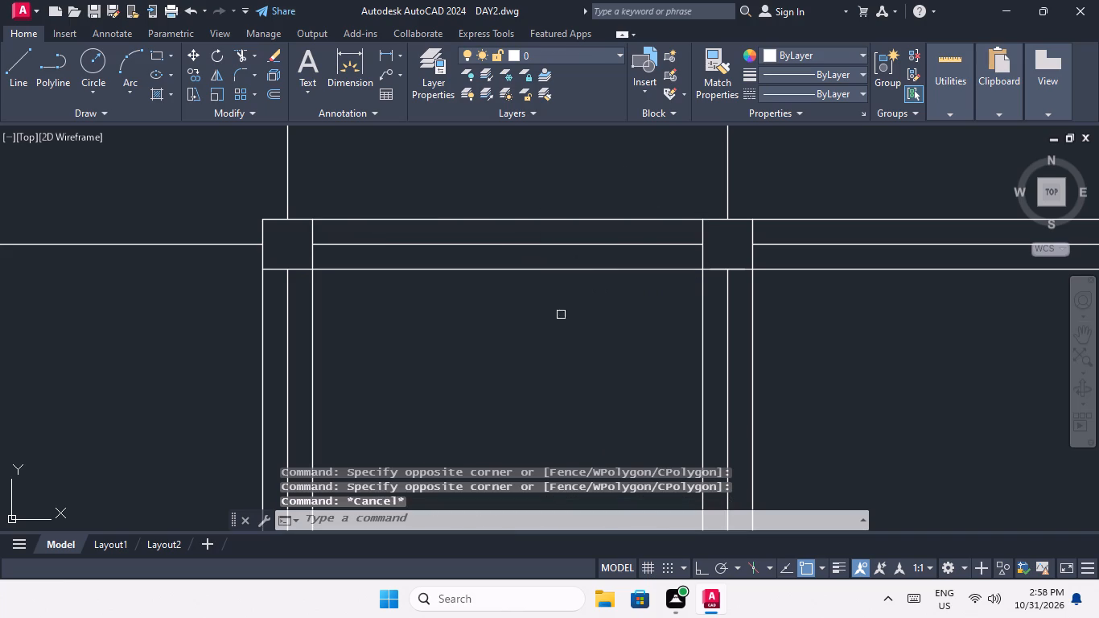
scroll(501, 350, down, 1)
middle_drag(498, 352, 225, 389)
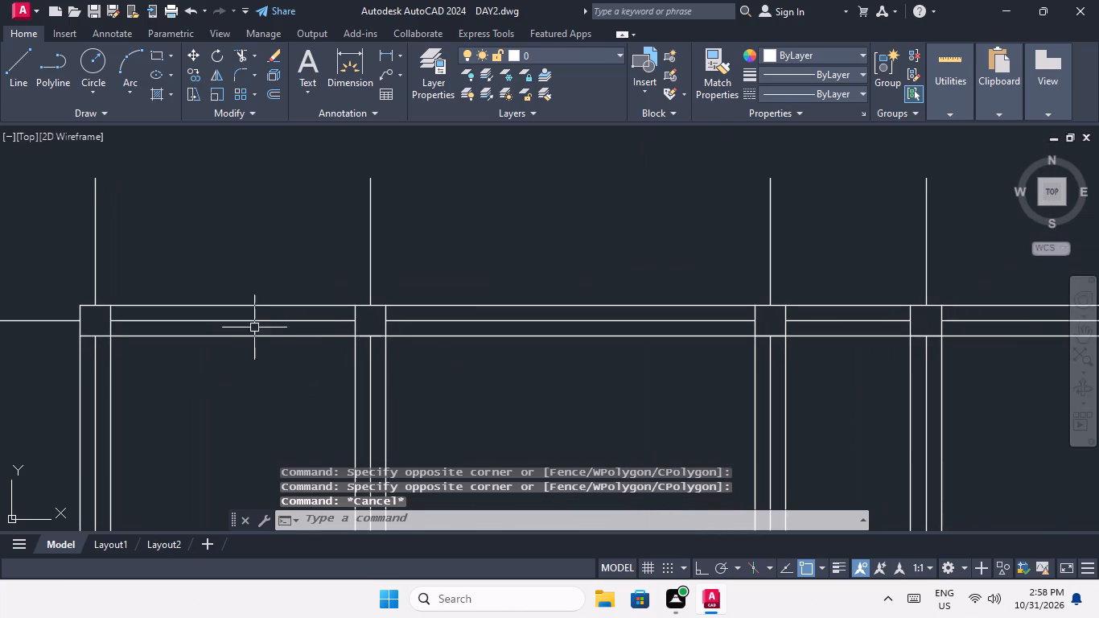
Change the linetype of all offset lines on both sides of the topmost horizontal grid line to ACAD_ISO02W100.
scroll(242, 327, up, 2)
click(258, 366)
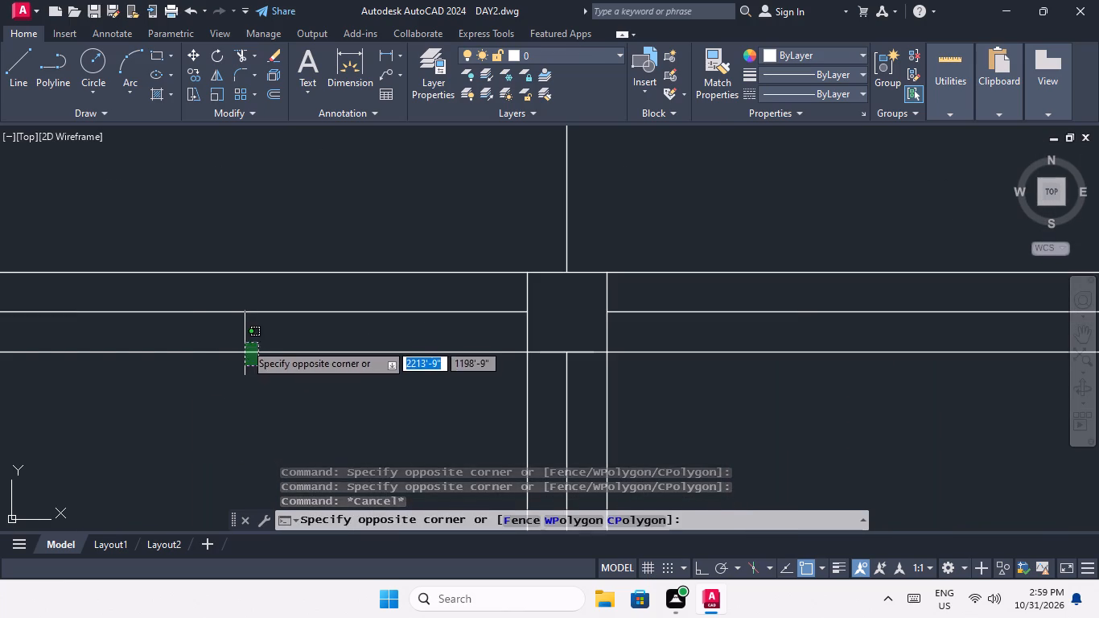
click(245, 343)
drag(260, 295, 250, 266)
click(245, 249)
scroll(253, 239, down, 4)
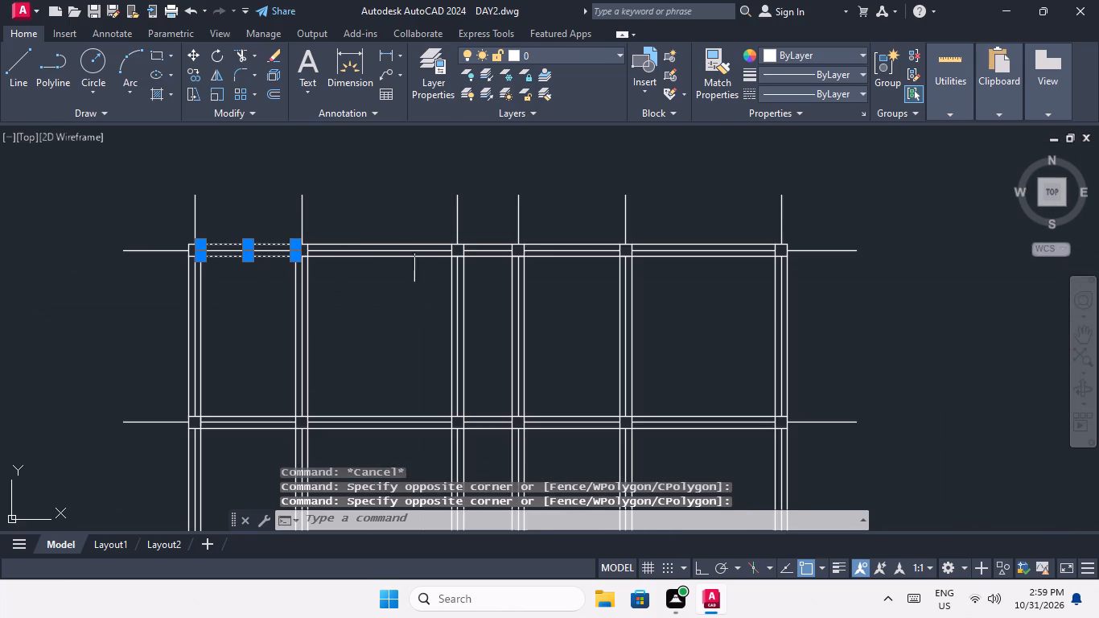
scroll(383, 246, up, 3)
click(385, 256)
click(381, 213)
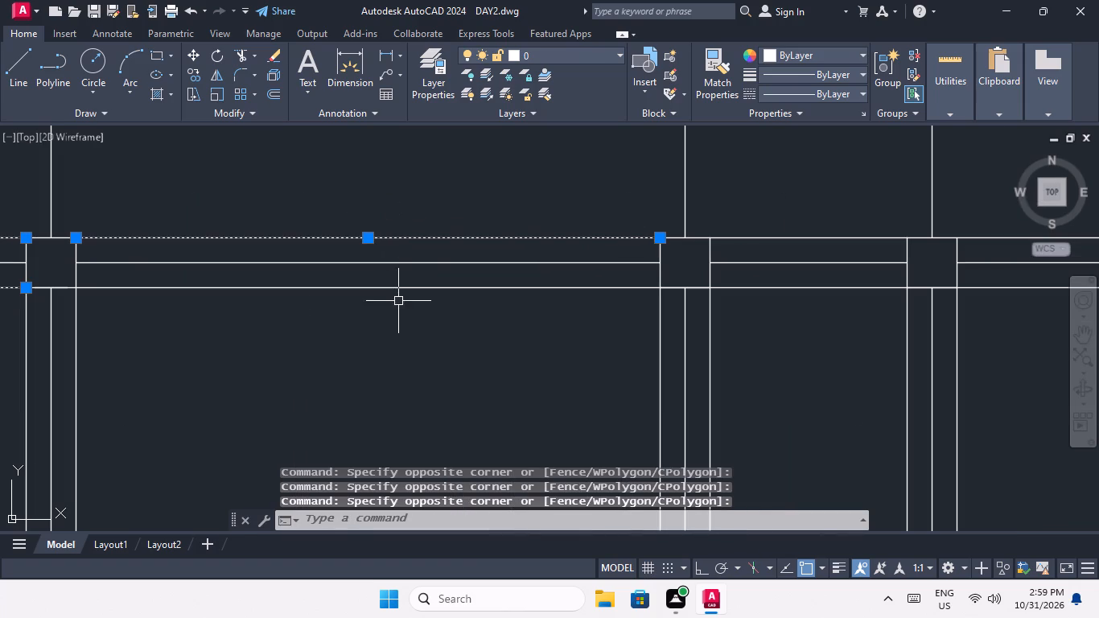
click(398, 301)
click(387, 284)
scroll(388, 284, down, 1)
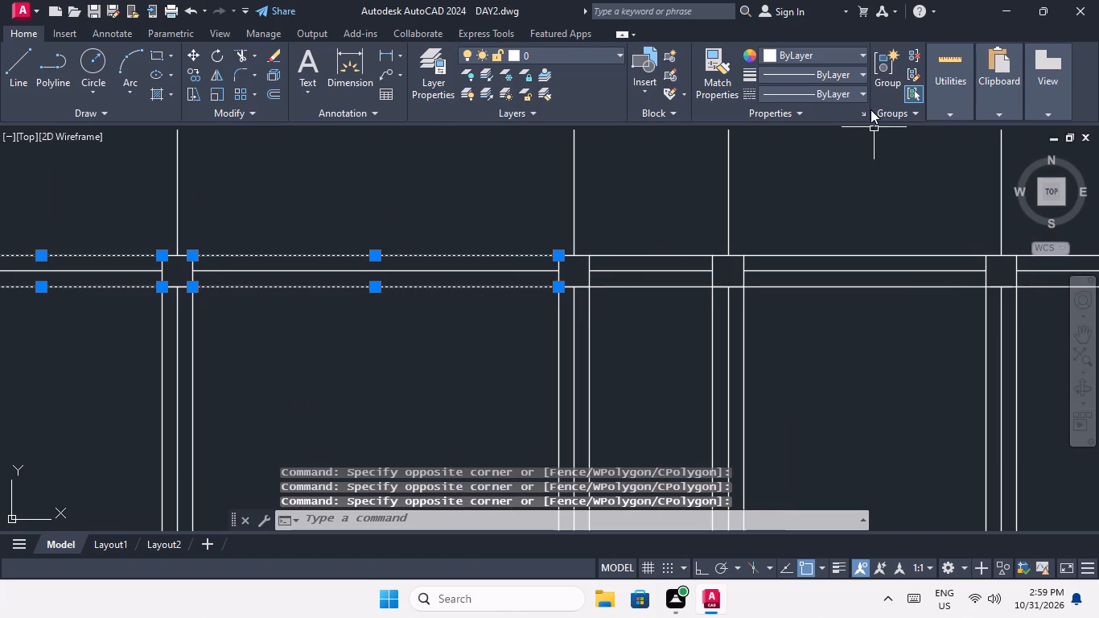
click(861, 94)
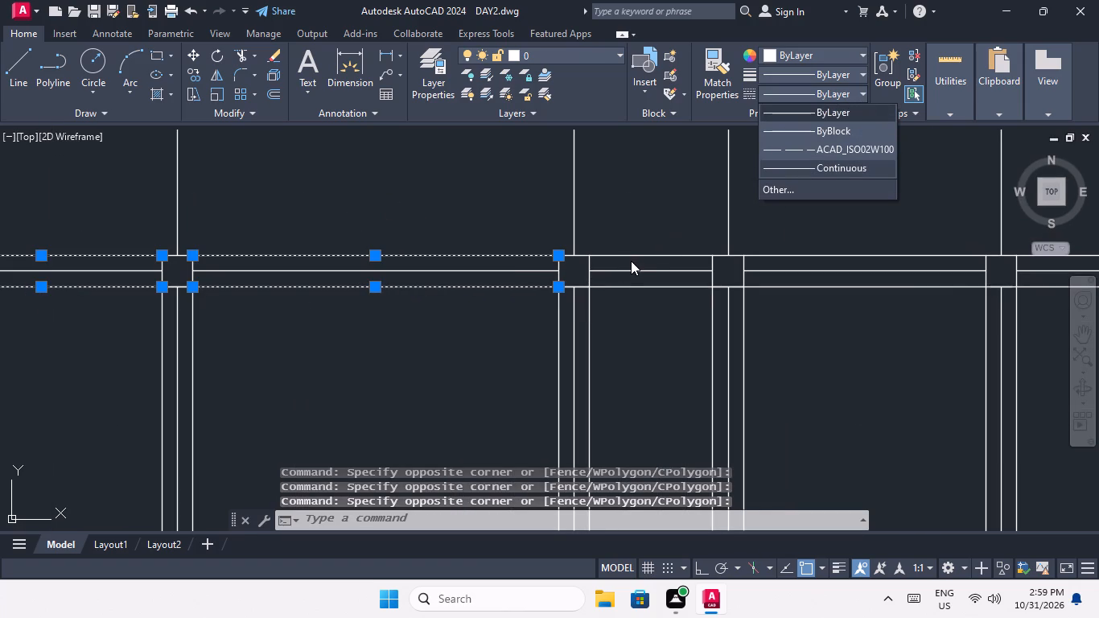
click(632, 260)
click(632, 260)
click(629, 233)
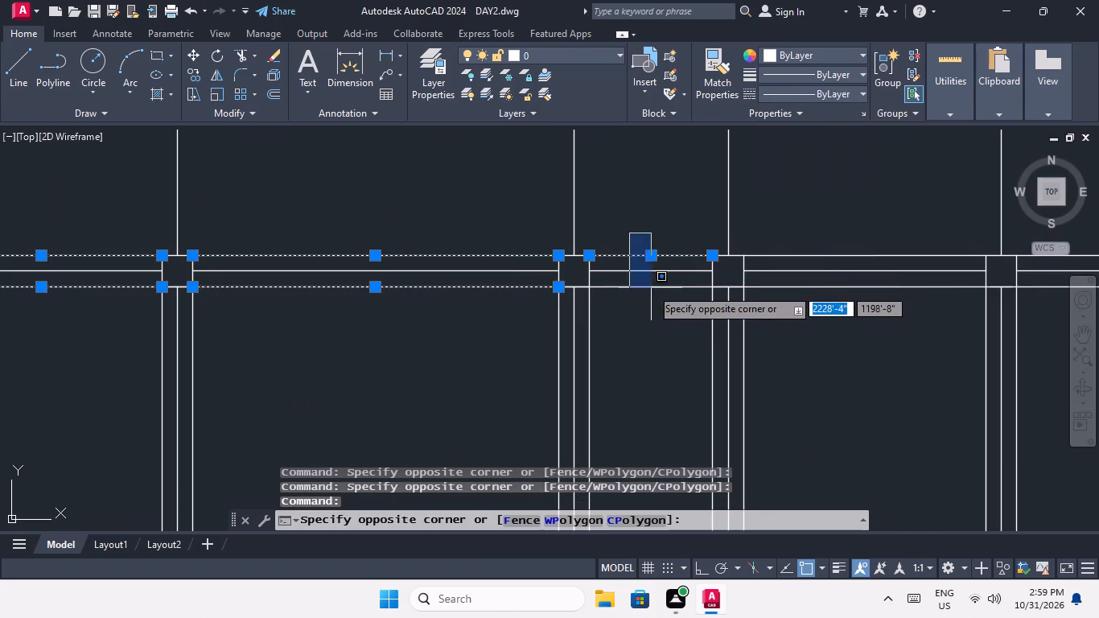
click(626, 223)
click(664, 299)
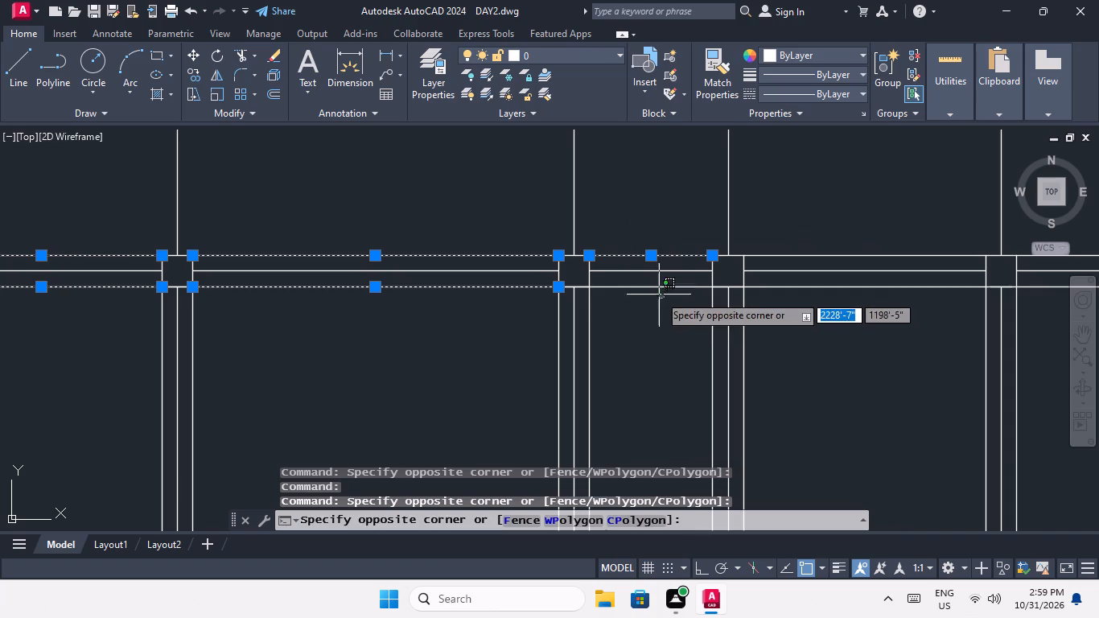
click(652, 283)
middle_drag(661, 320, 340, 360)
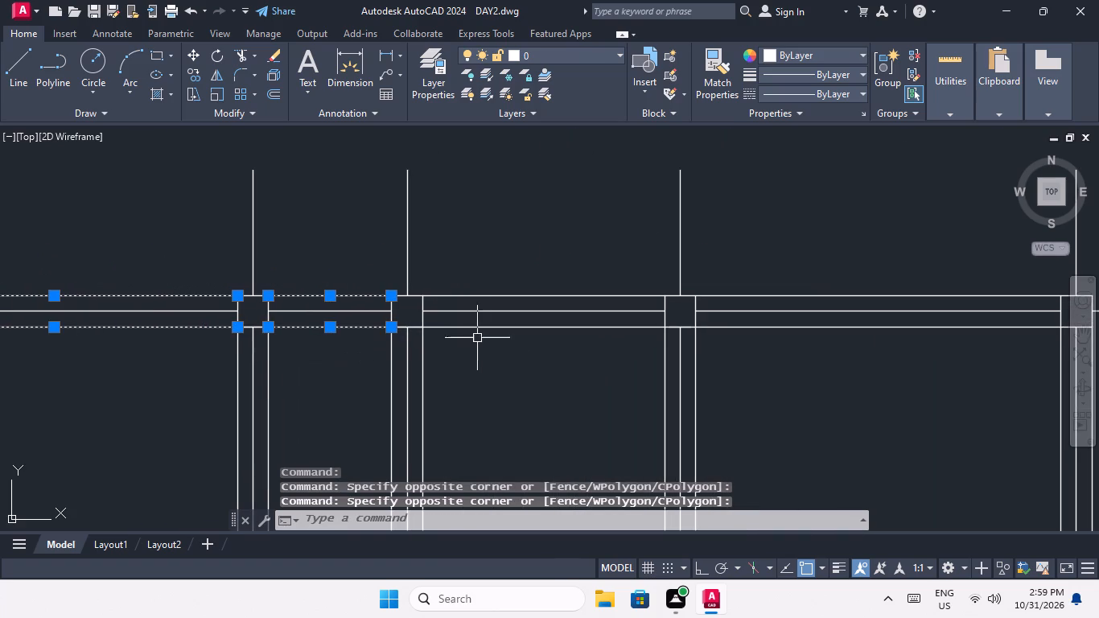
scroll(488, 327, up, 1)
click(539, 287)
click(521, 253)
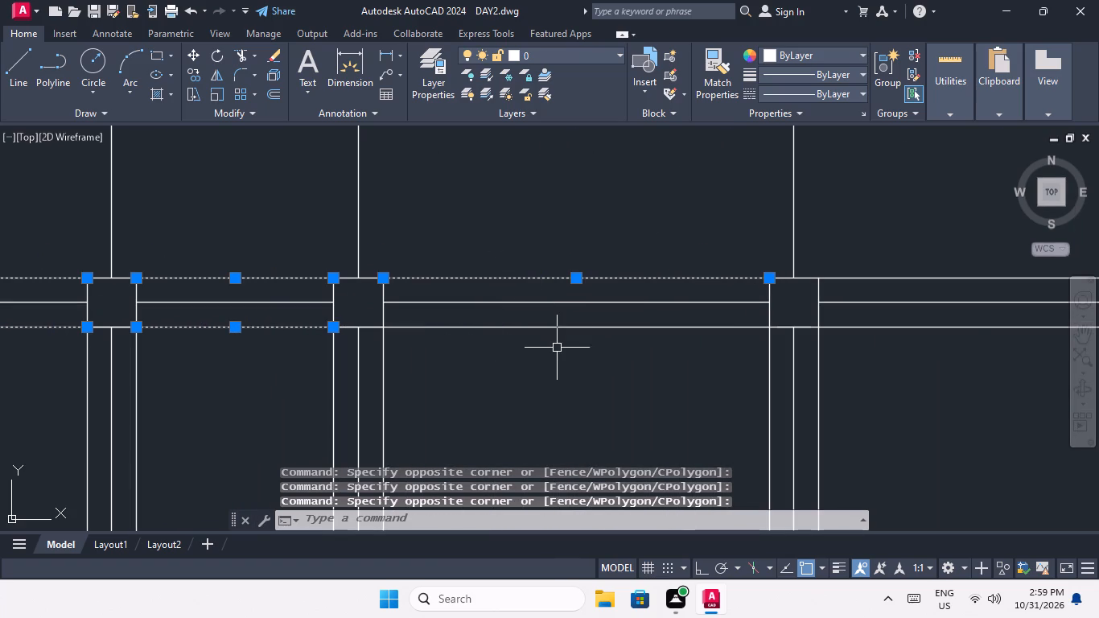
scroll(555, 339, up, 3)
click(563, 343)
click(520, 274)
scroll(520, 277, down, 4)
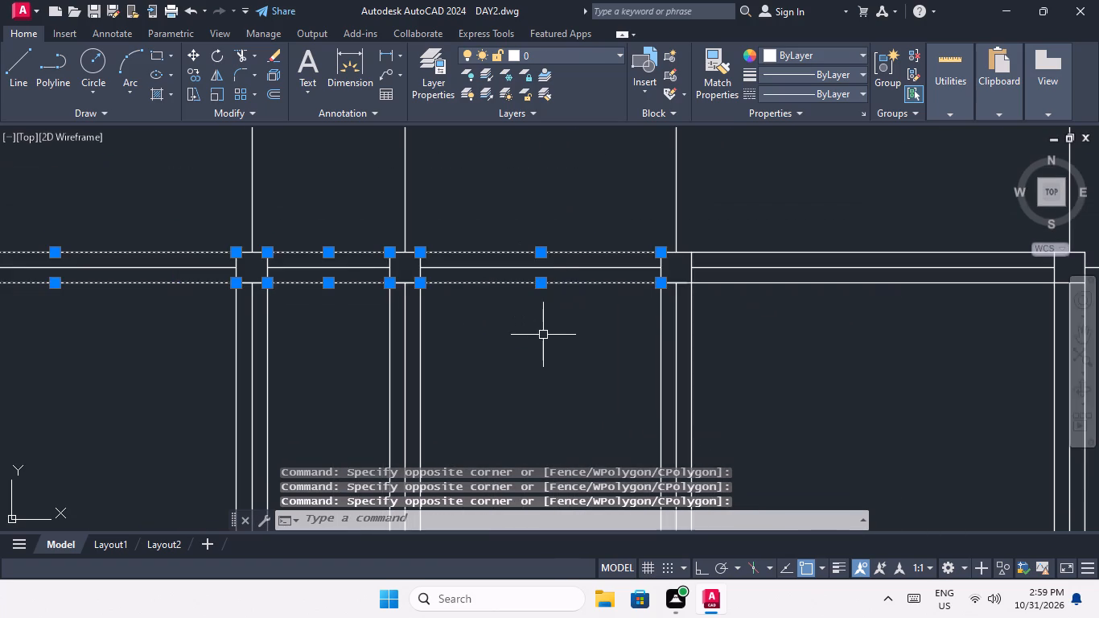
middle_drag(537, 336, 269, 363)
scroll(581, 285, up, 3)
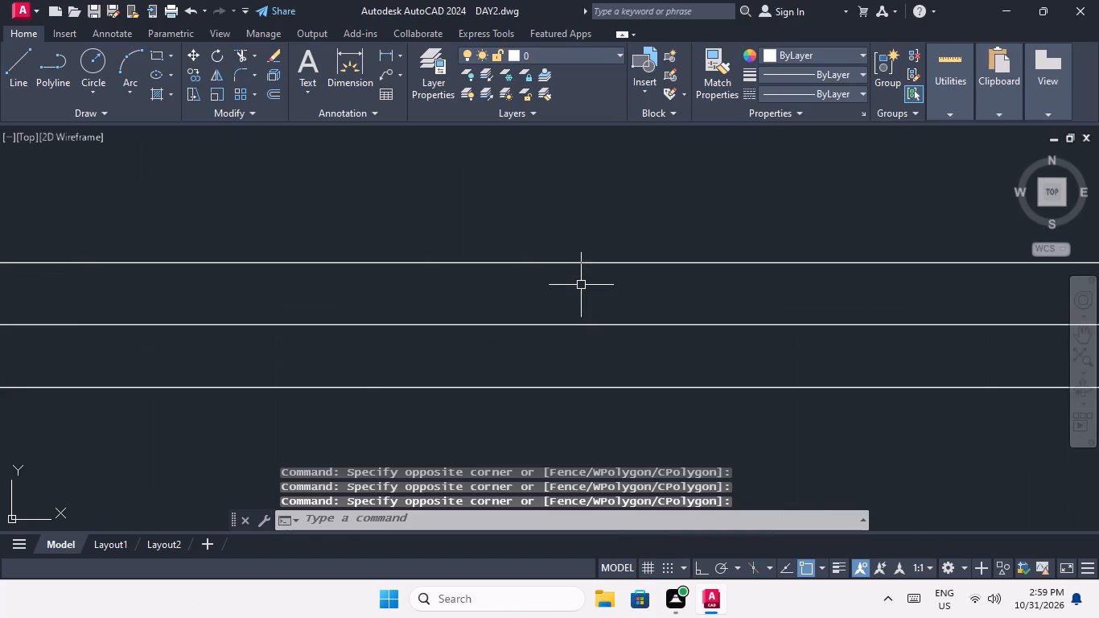
click(580, 284)
click(529, 214)
scroll(529, 216, down, 4)
scroll(524, 250, up, 2)
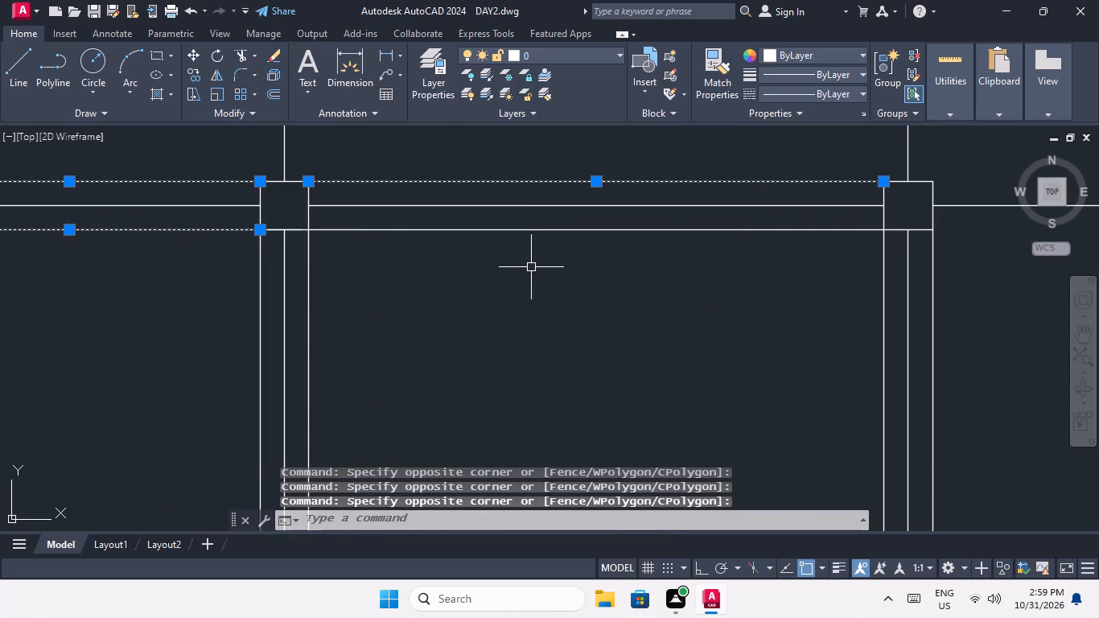
click(531, 267)
click(508, 223)
scroll(525, 251, down, 3)
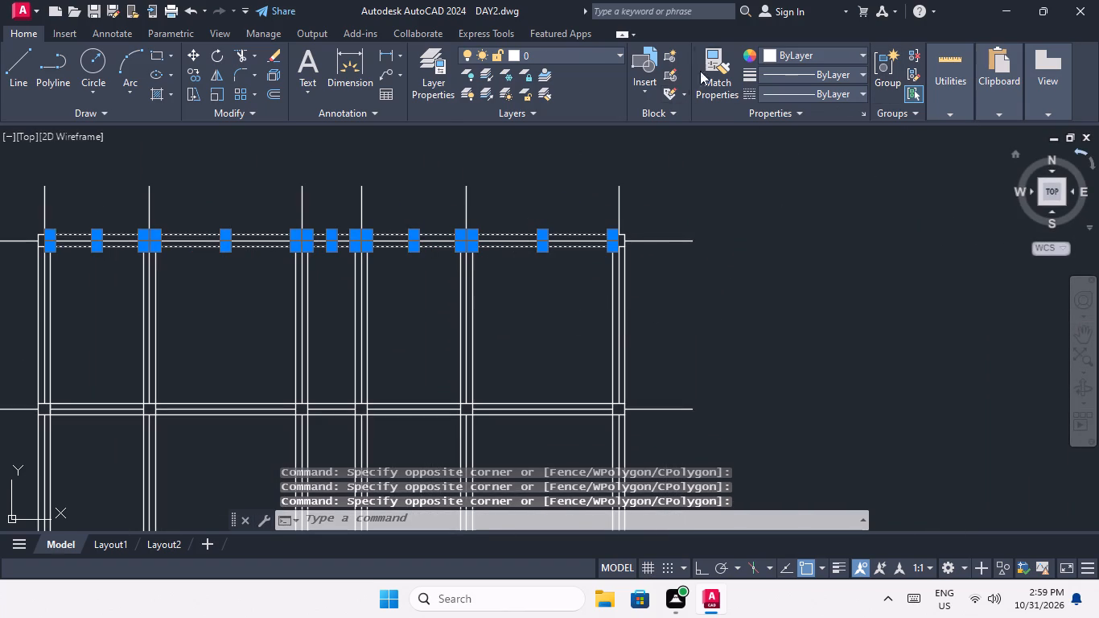
click(847, 98)
click(841, 146)
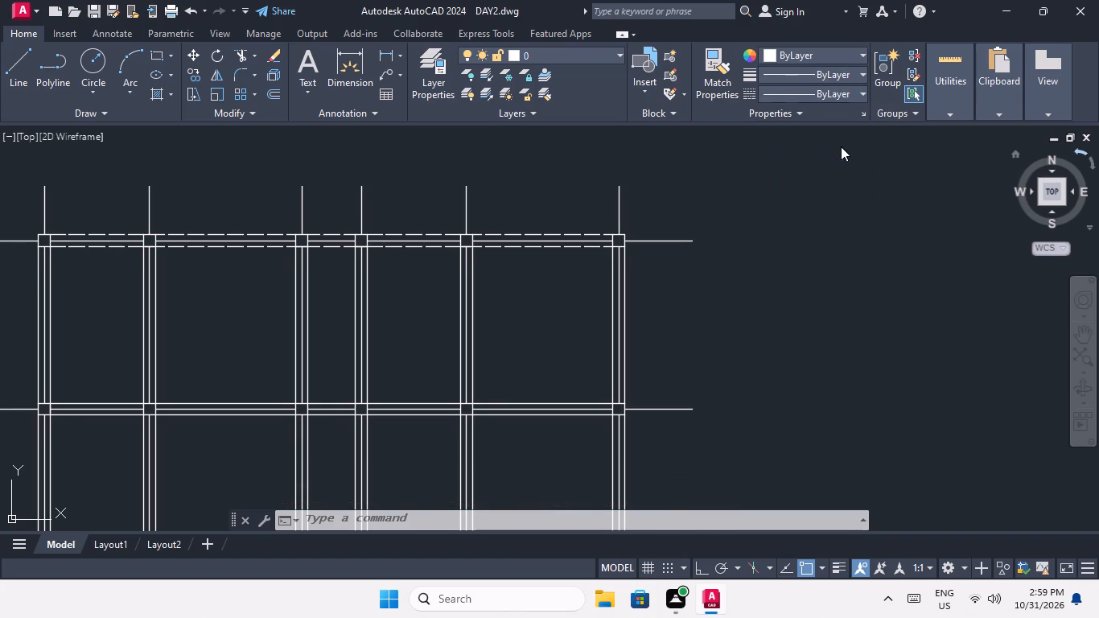
key(Escape)
Select the offset lines on both sides of the second horizontal grid line from the top, across all five bays.
middle_drag(500, 340, 587, 318)
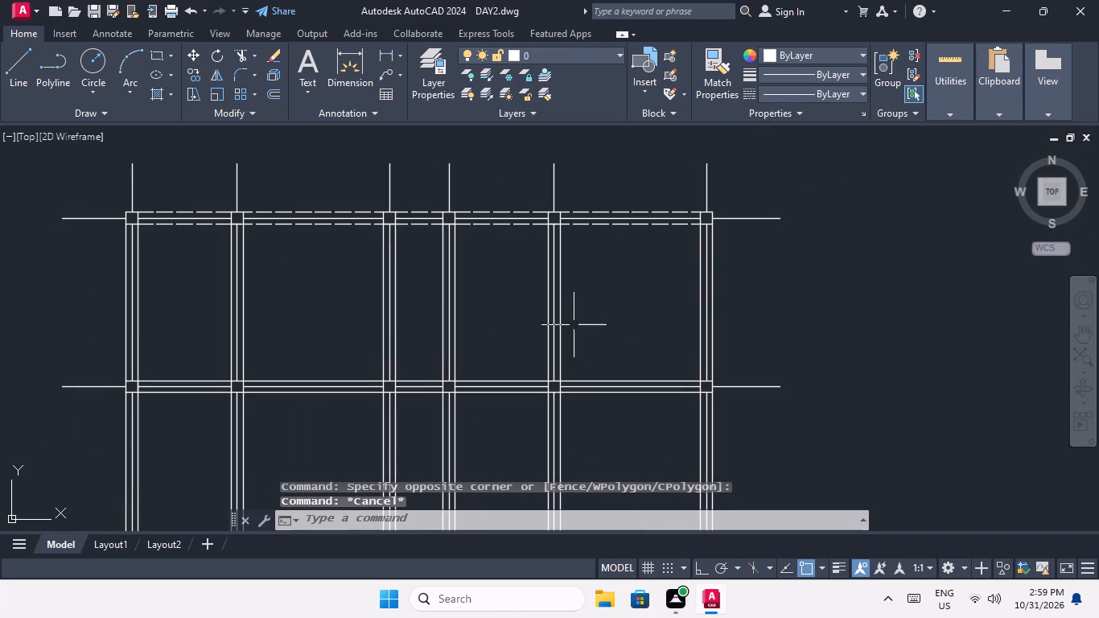
middle_drag(219, 451, 435, 389)
scroll(409, 314, up, 2)
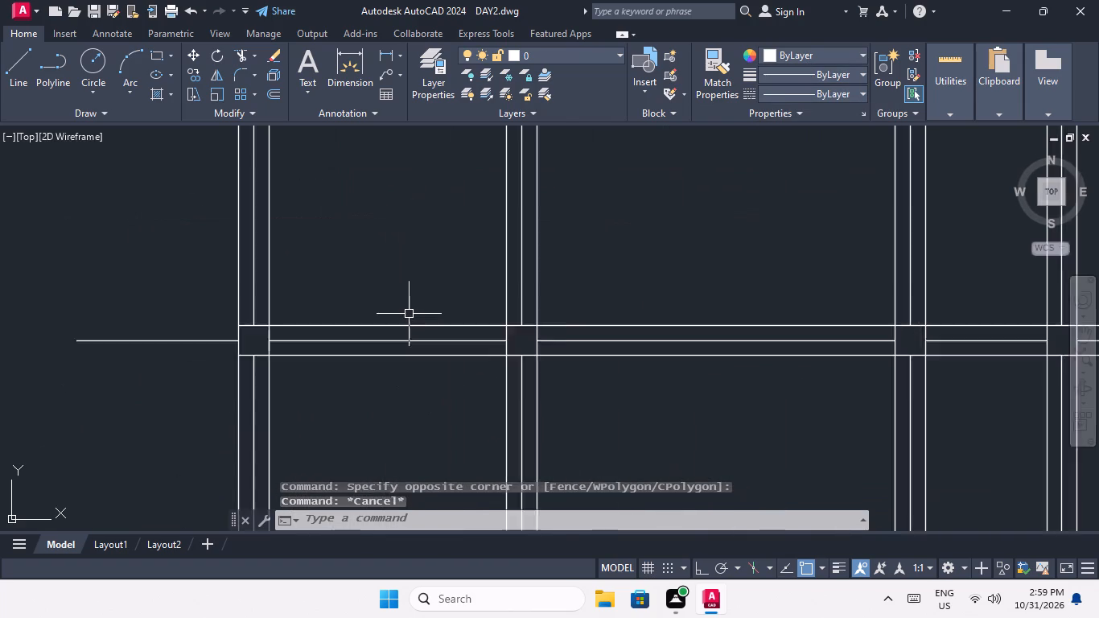
scroll(409, 314, up, 1)
click(401, 350)
click(381, 286)
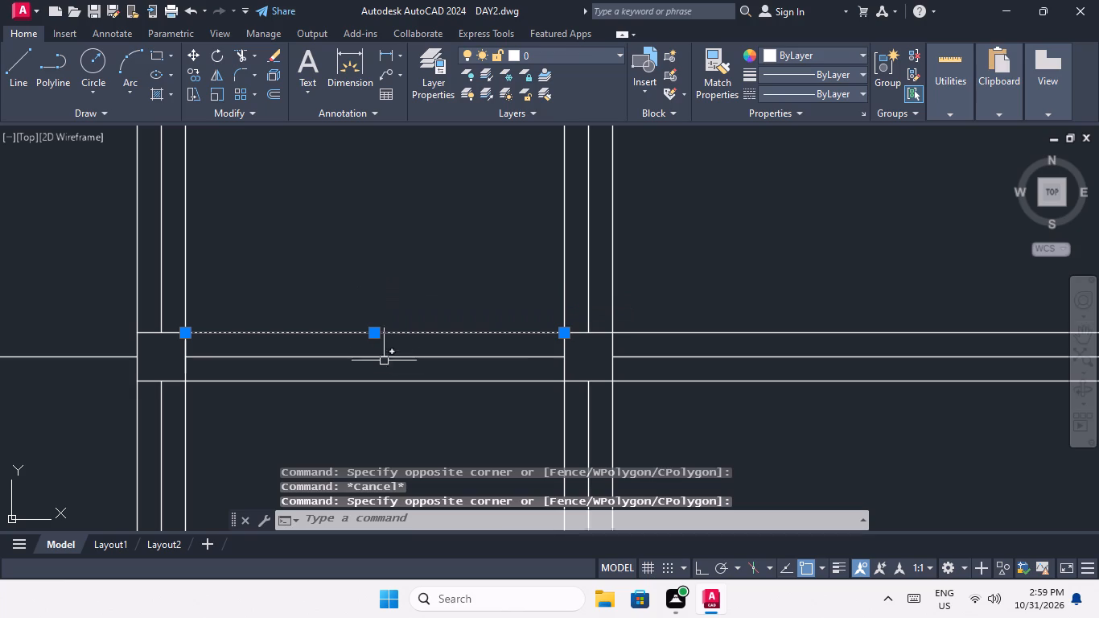
click(386, 398)
click(376, 378)
scroll(382, 373, down, 2)
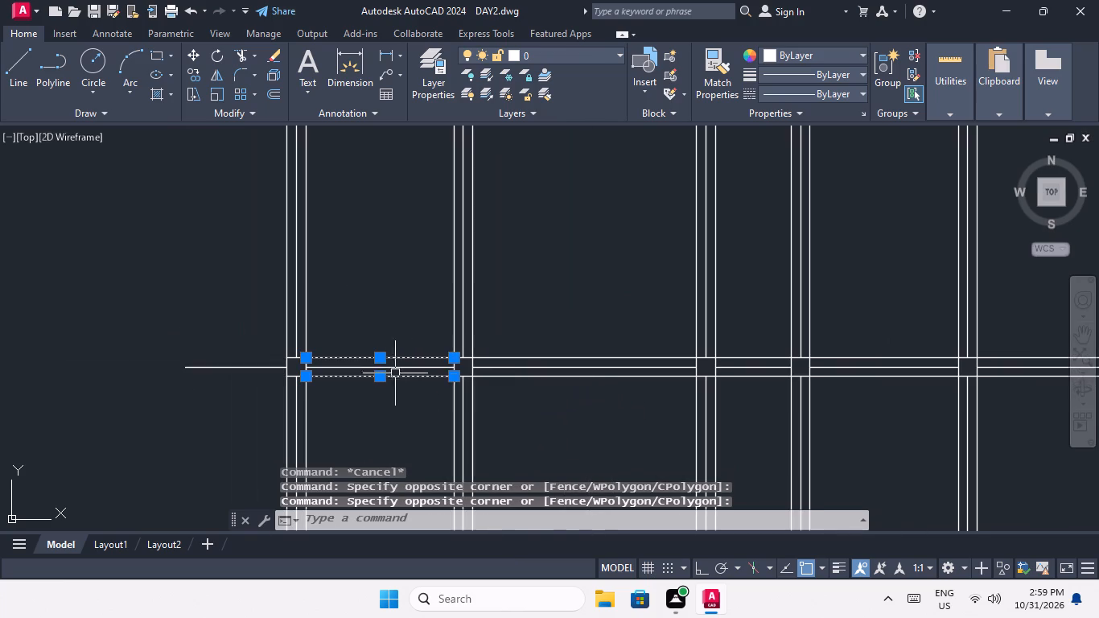
scroll(568, 369, up, 2)
drag(570, 356, 564, 346)
click(541, 288)
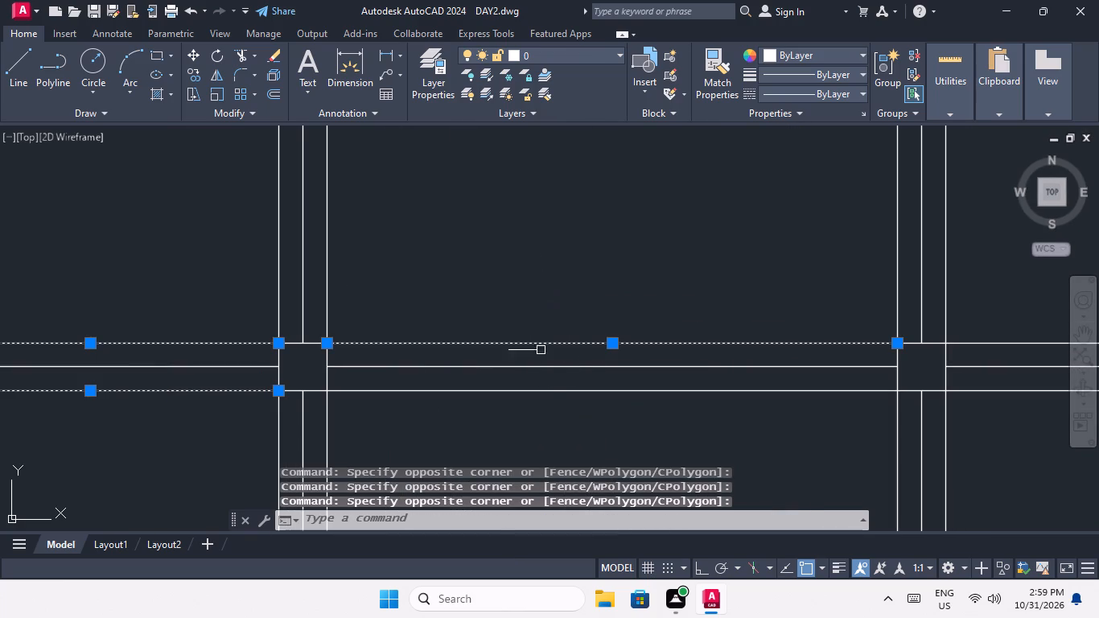
click(545, 422)
click(517, 378)
scroll(517, 380, down, 3)
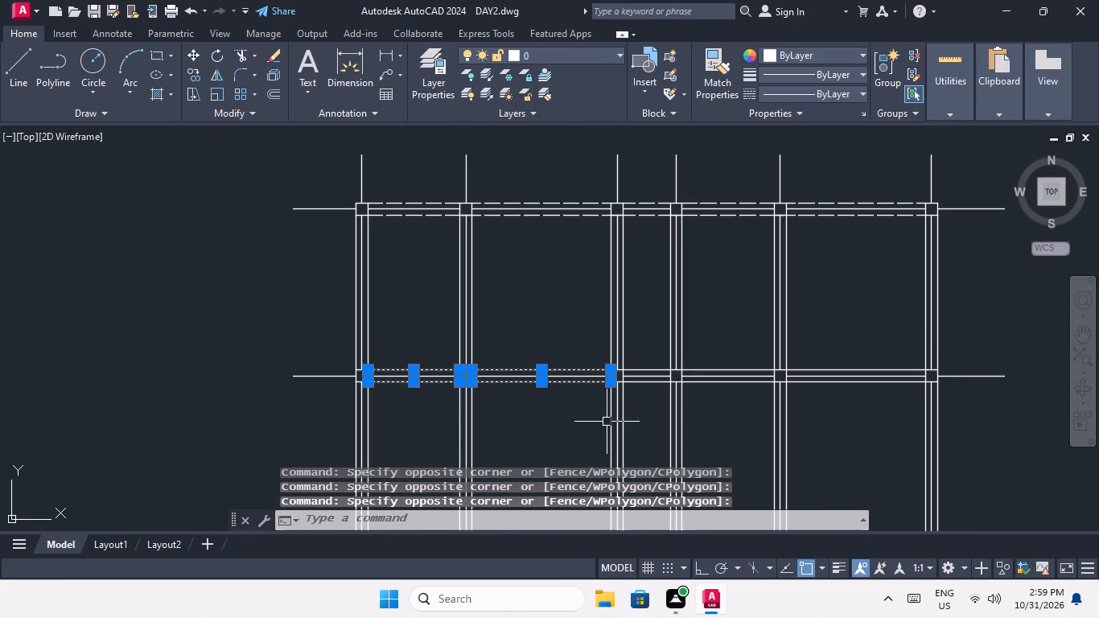
middle_drag(603, 420, 342, 406)
scroll(383, 350, up, 3)
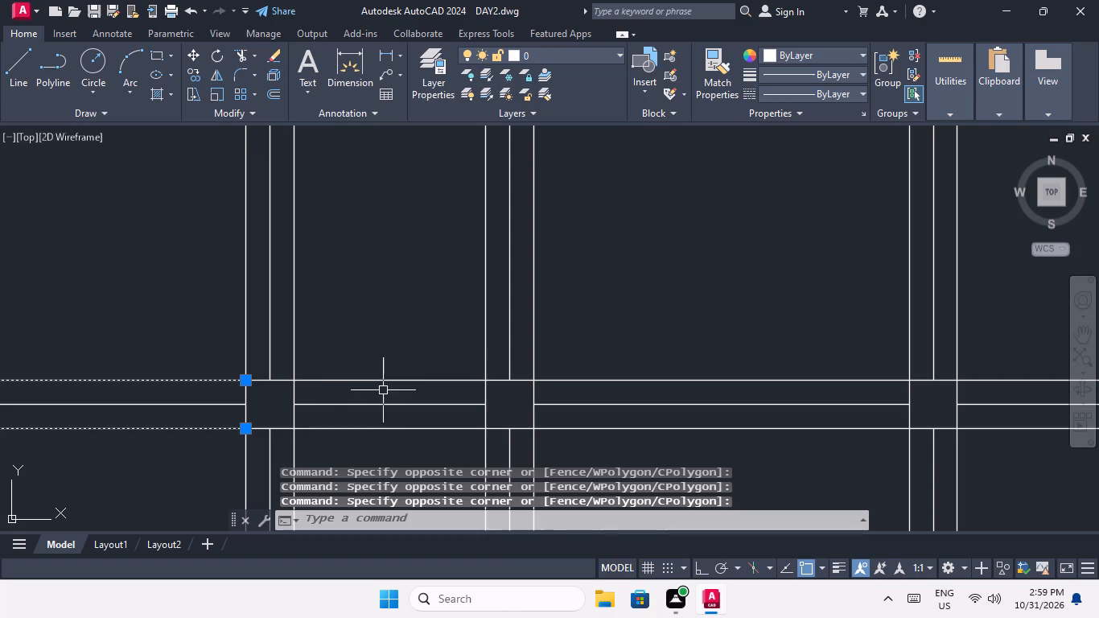
drag(384, 389, 380, 377)
click(366, 337)
click(401, 453)
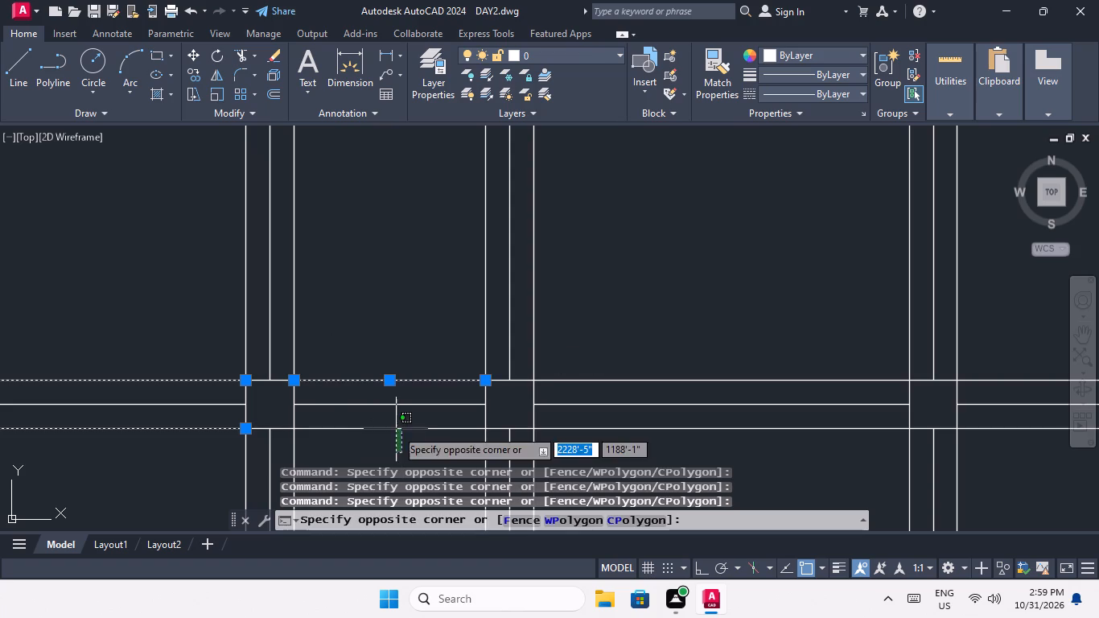
click(393, 422)
scroll(393, 416, down, 2)
scroll(535, 413, up, 2)
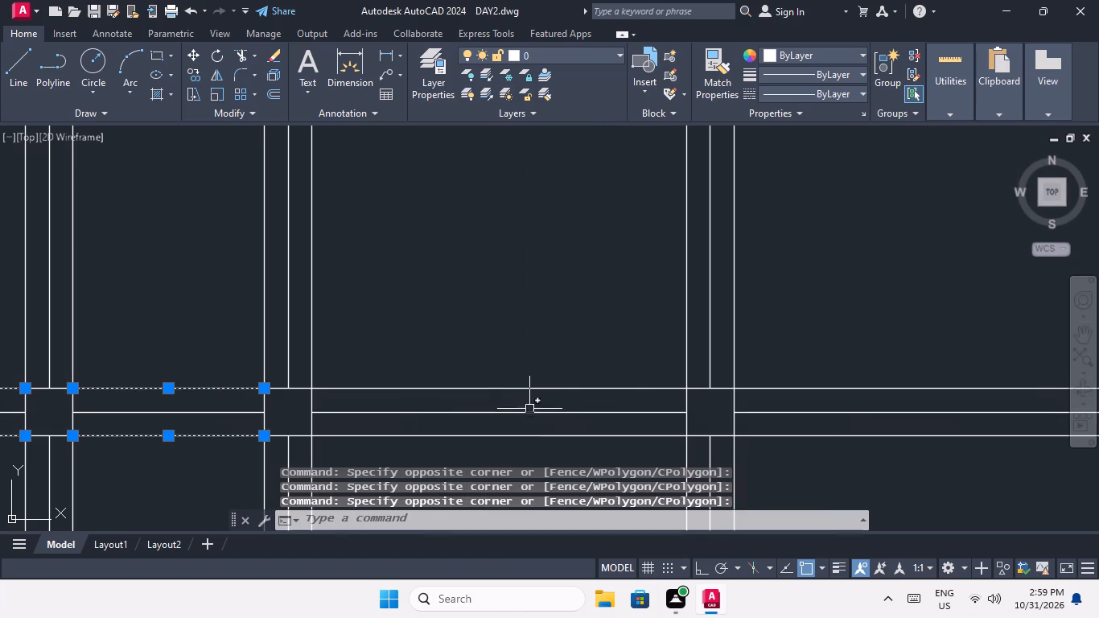
click(525, 398)
click(504, 350)
click(529, 458)
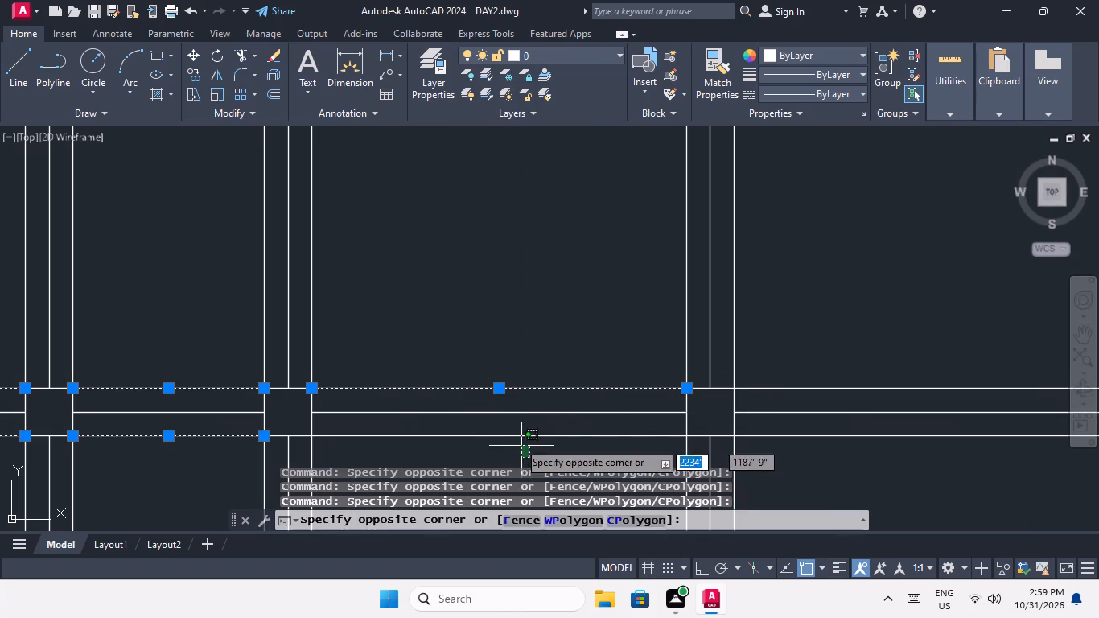
click(512, 433)
scroll(512, 423, down, 1)
middle_drag(740, 444, 557, 412)
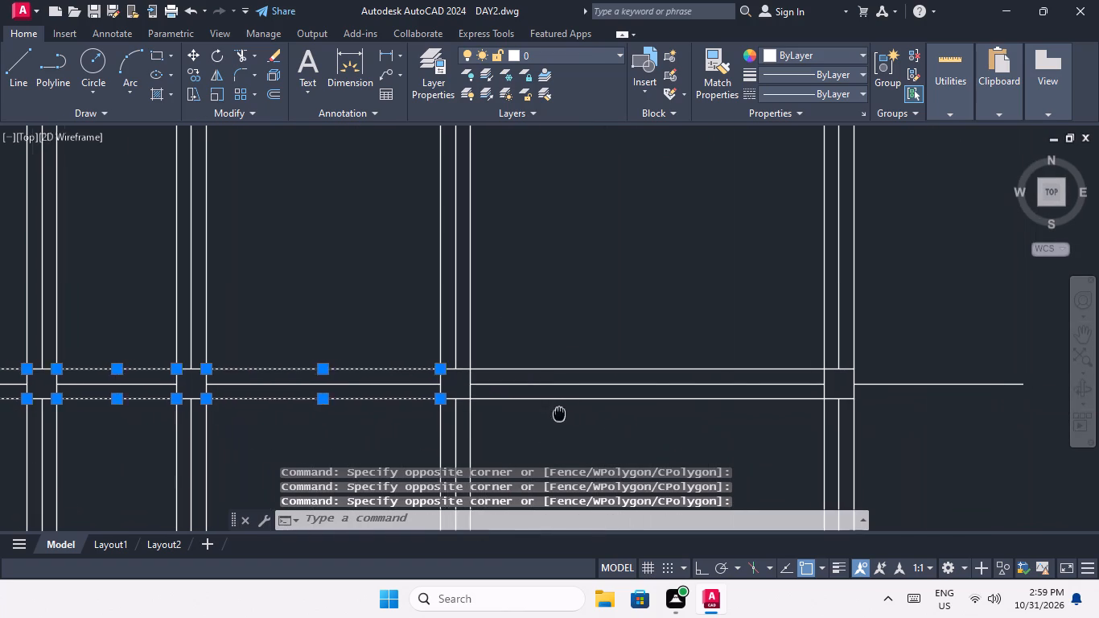
middle_drag(557, 412, 549, 412)
scroll(632, 373, up, 1)
click(632, 373)
click(596, 293)
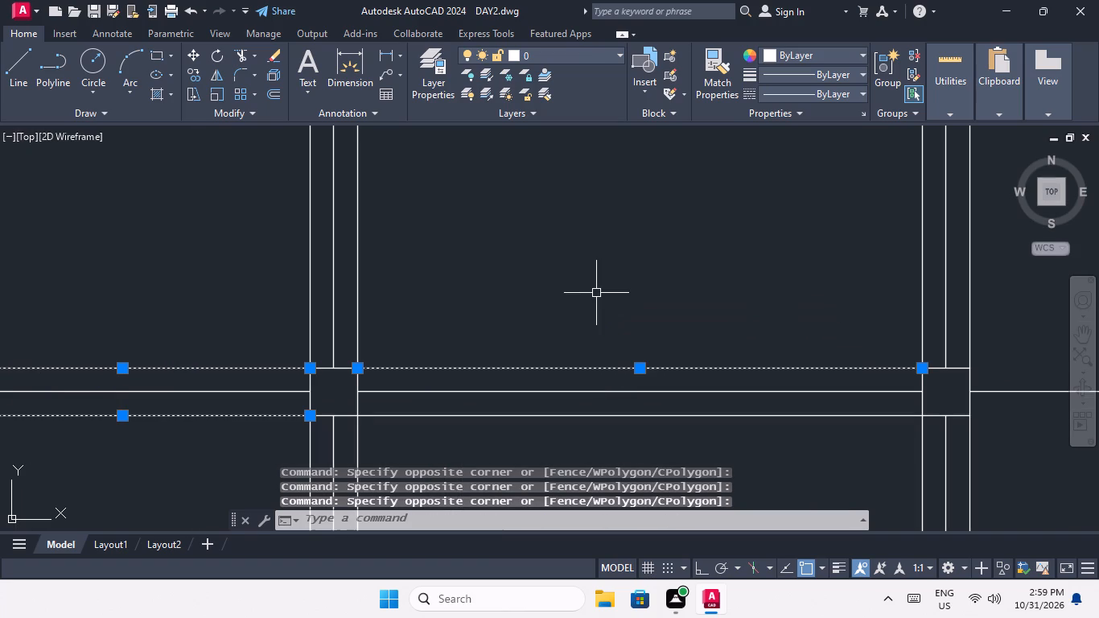
click(634, 434)
click(618, 412)
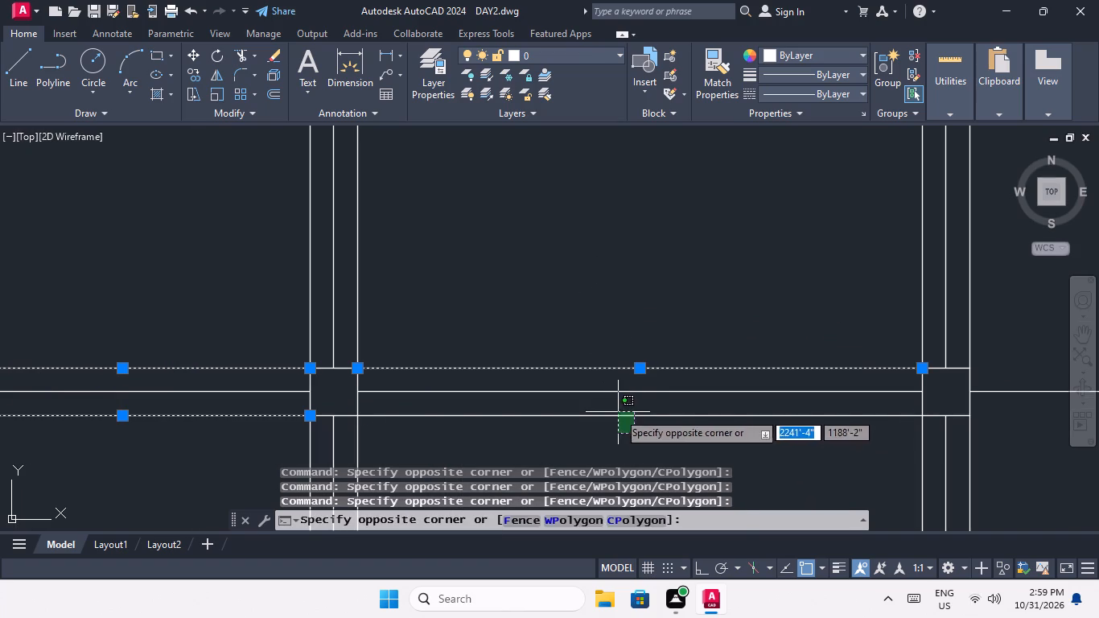
scroll(615, 328, down, 2)
middle_drag(599, 377, 648, 321)
scroll(641, 333, down, 2)
middle_drag(639, 340, 642, 360)
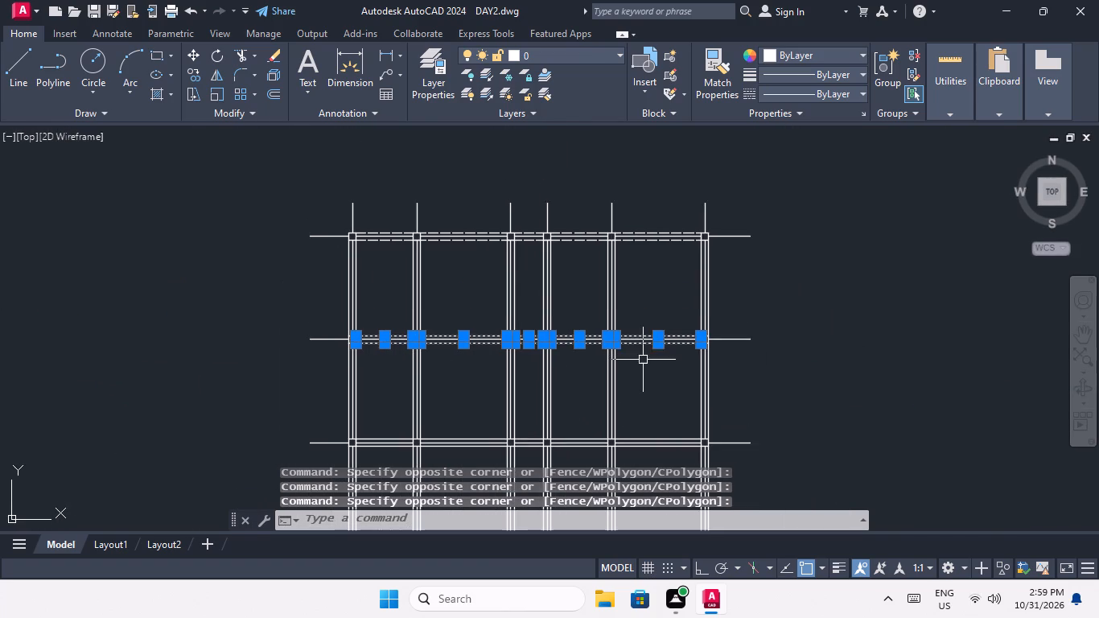
Add to the selection the upper and lower offset lines of the third horizontal grid line from the top, in the first and second bays.
middle_drag(476, 421, 521, 307)
scroll(422, 324, up, 3)
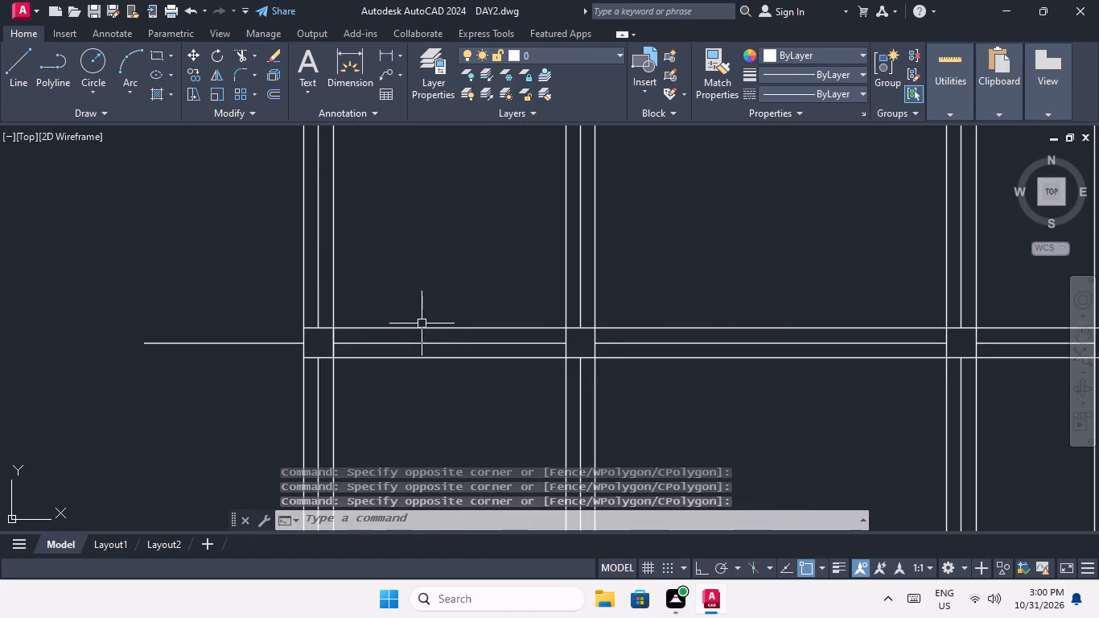
scroll(419, 325, up, 2)
click(426, 348)
click(414, 304)
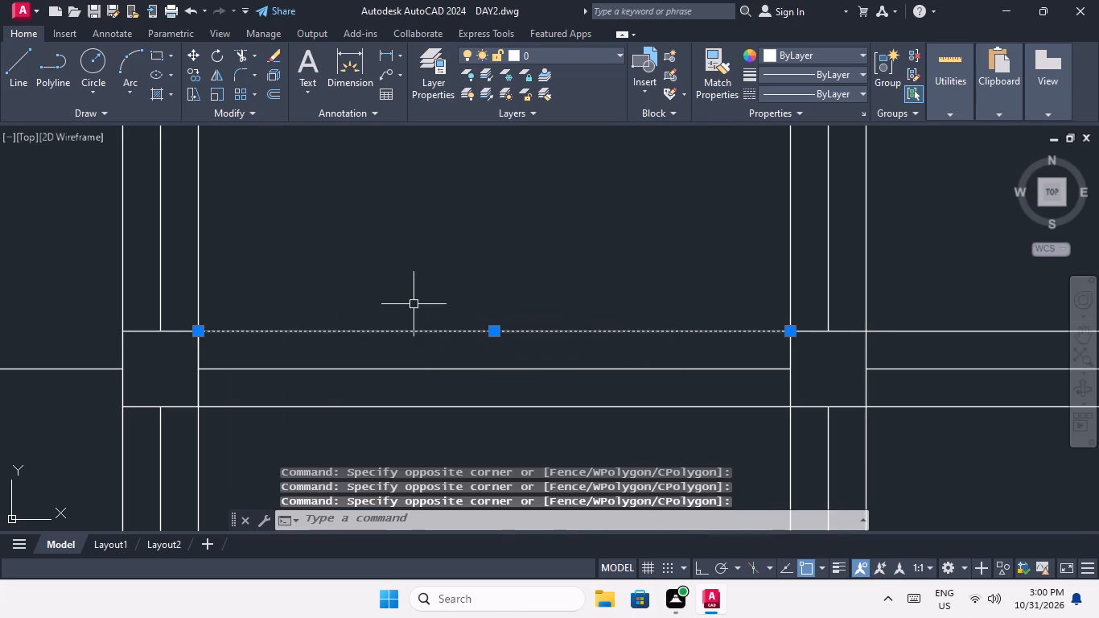
scroll(421, 290, down, 2)
scroll(436, 336, up, 2)
drag(446, 360, 441, 350)
click(427, 328)
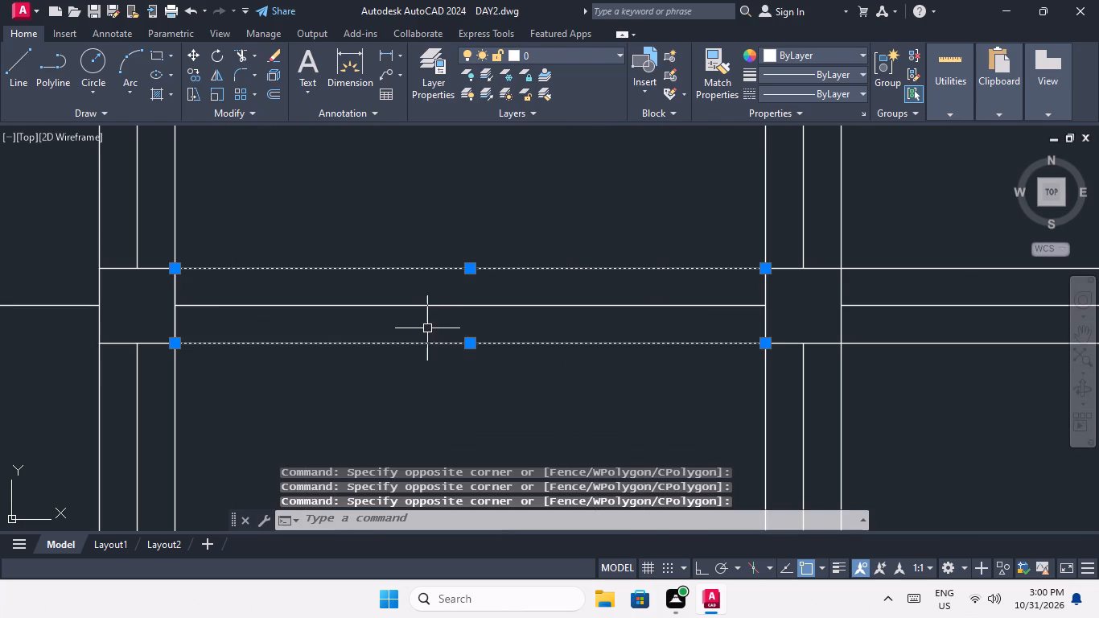
scroll(427, 328, down, 3)
scroll(602, 316, up, 3)
click(605, 321)
click(576, 245)
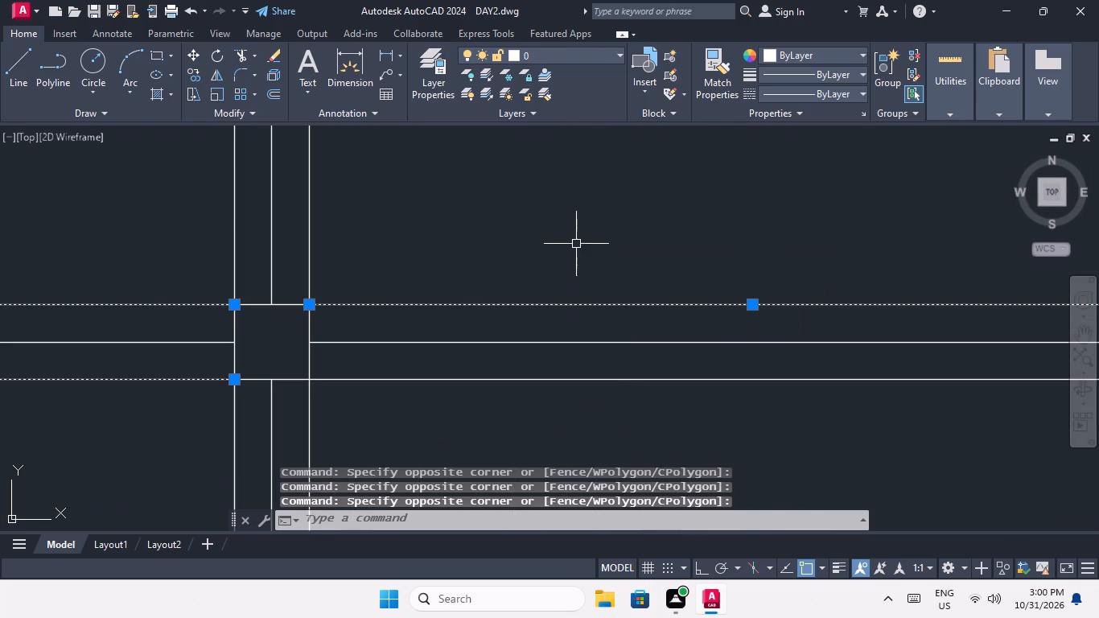
drag(636, 402, 634, 394)
click(616, 362)
Add the offset lines on both sides of the third horizontal grid line in the third and fourth bays to the selection.
scroll(616, 361, down, 3)
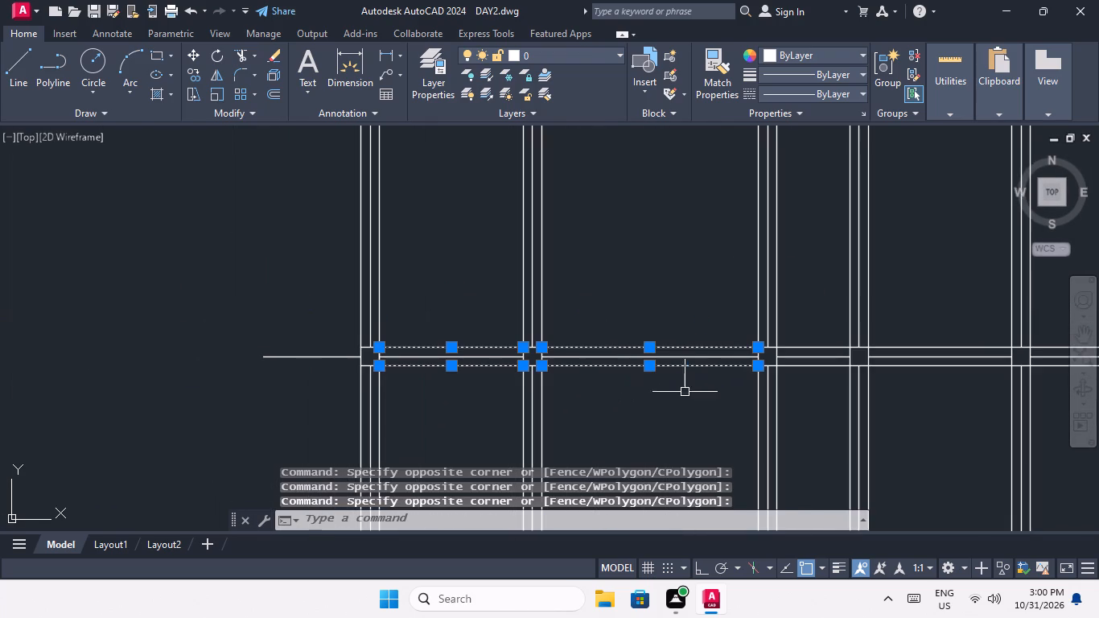
middle_drag(685, 390, 214, 331)
scroll(338, 287, up, 3)
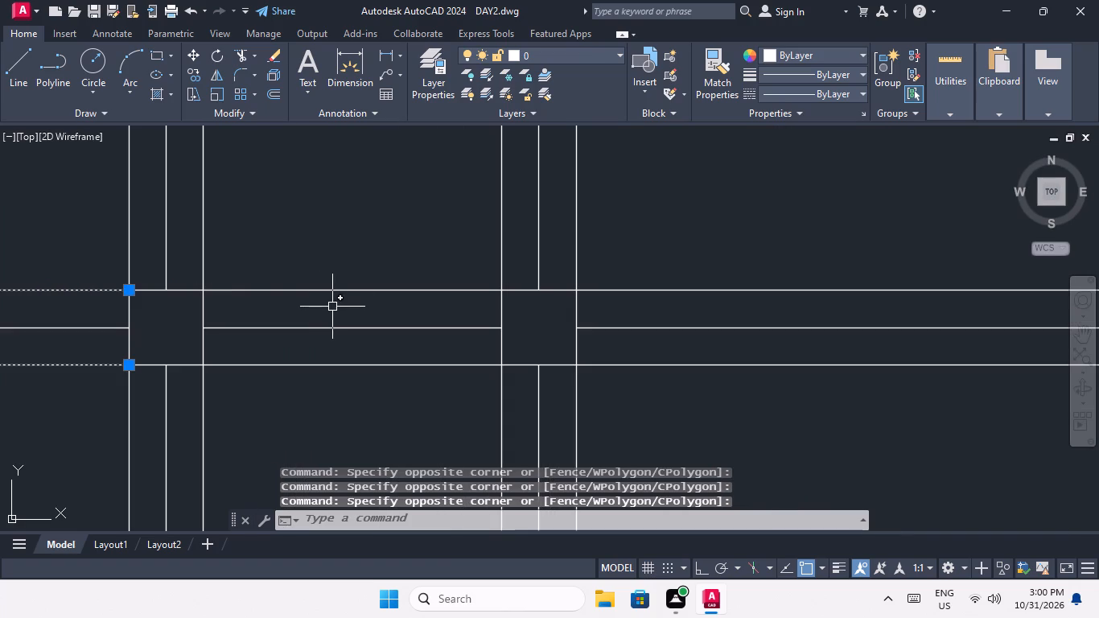
drag(333, 307, 327, 288)
click(319, 250)
click(358, 373)
click(349, 344)
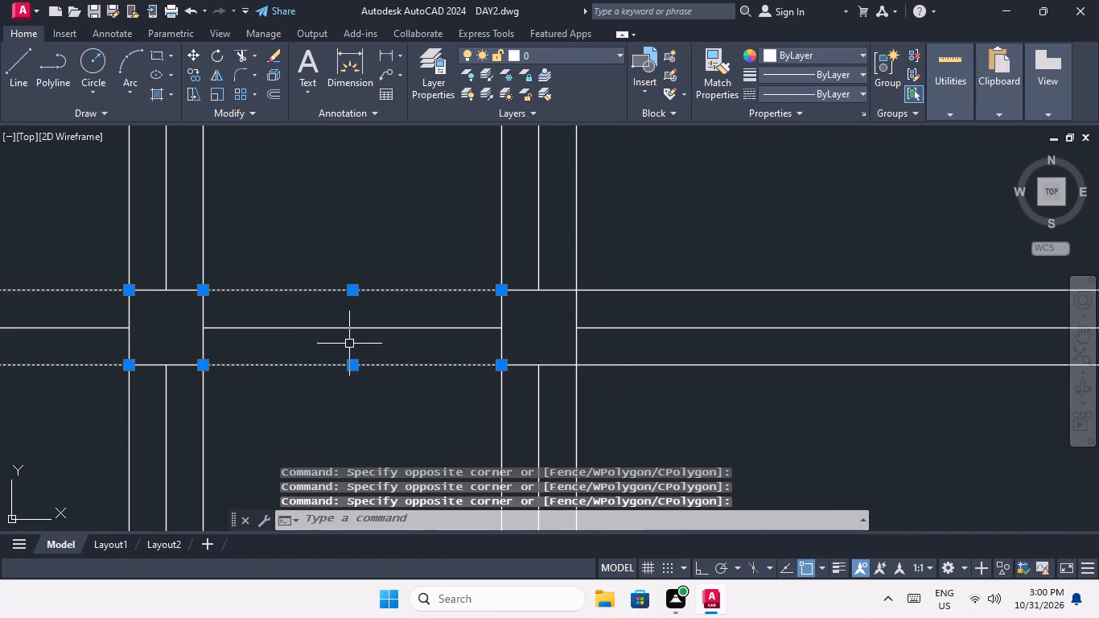
scroll(349, 344, down, 2)
scroll(539, 327, up, 2)
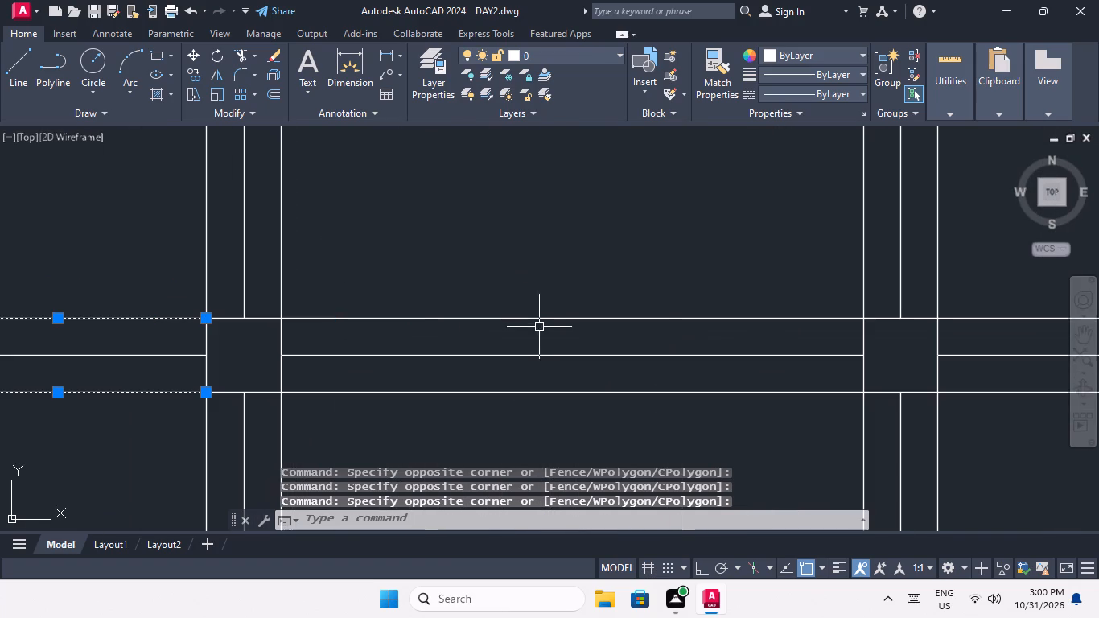
click(540, 329)
click(514, 266)
click(558, 416)
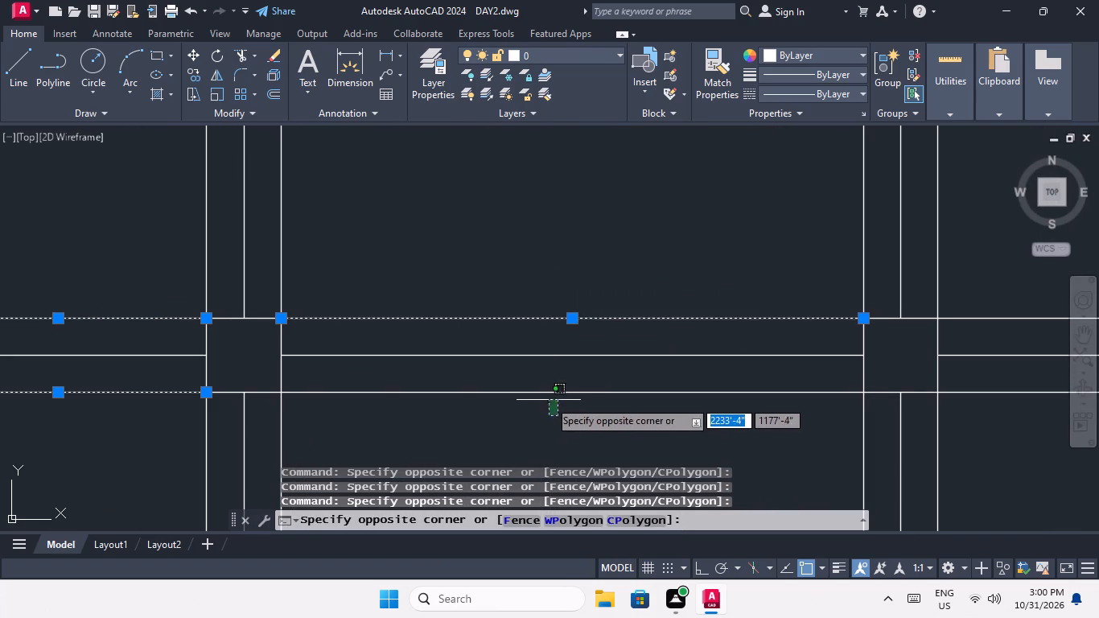
click(537, 382)
Add the offset lines on both sides of the third horizontal grid line in the fifth bay to the selection.
scroll(539, 377, down, 1)
middle_drag(601, 418, 448, 405)
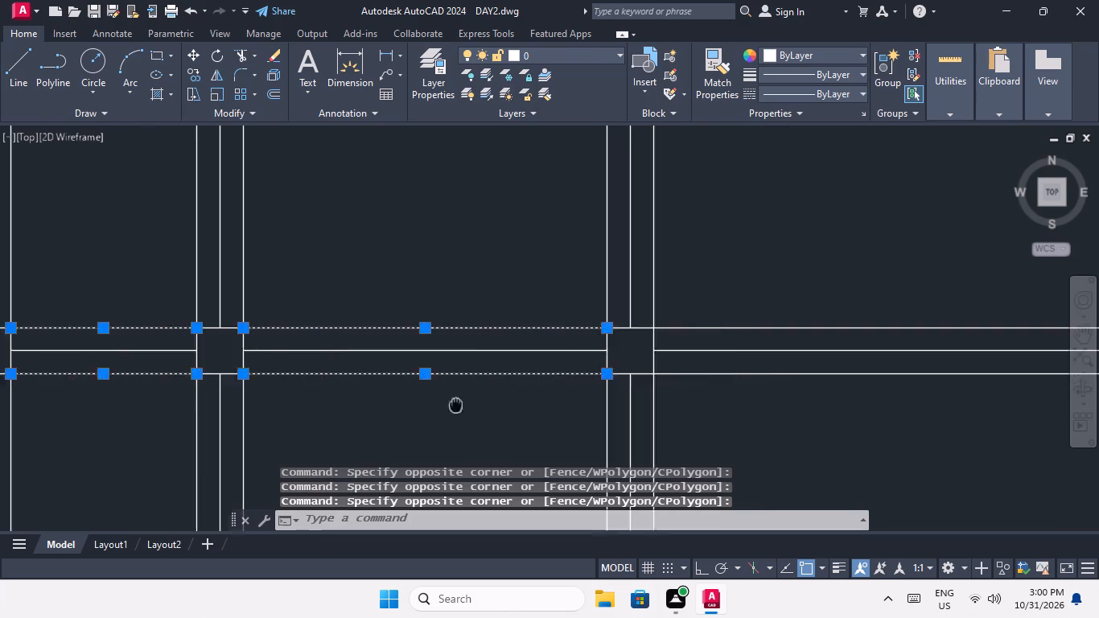
middle_drag(448, 405, 438, 405)
scroll(457, 372, down, 3)
scroll(553, 363, up, 3)
drag(552, 371, 543, 349)
click(528, 316)
scroll(528, 316, down, 1)
scroll(560, 376, up, 3)
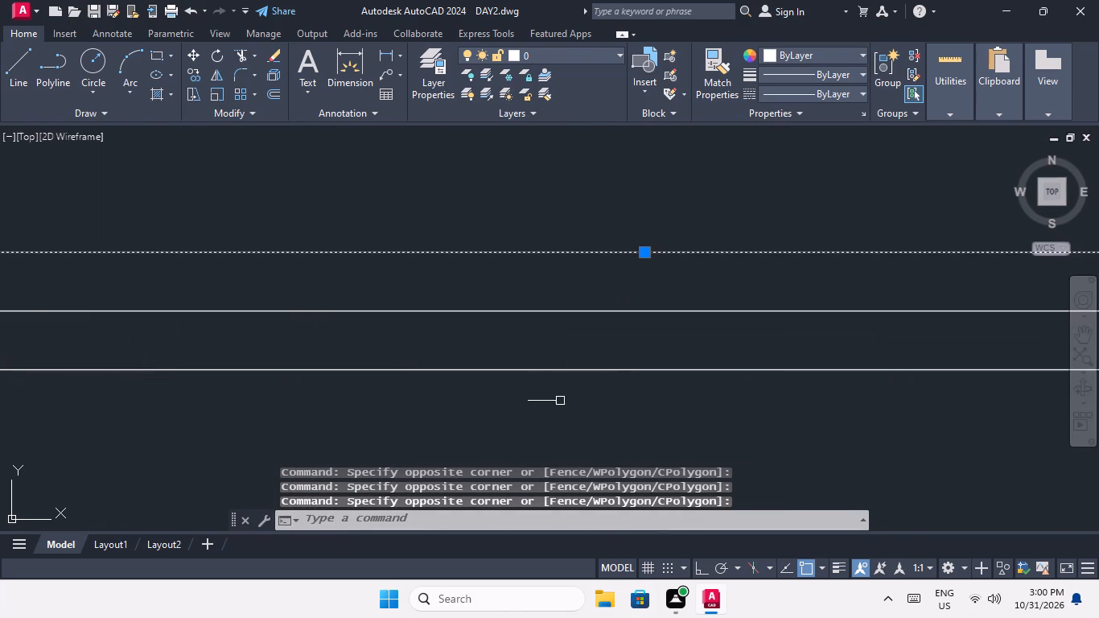
click(560, 401)
click(533, 356)
Add the offset lines on both sides of the fourth horizontal grid line from the top in the first bay to the selection.
scroll(533, 355, down, 4)
middle_drag(535, 368, 576, 343)
scroll(575, 343, down, 1)
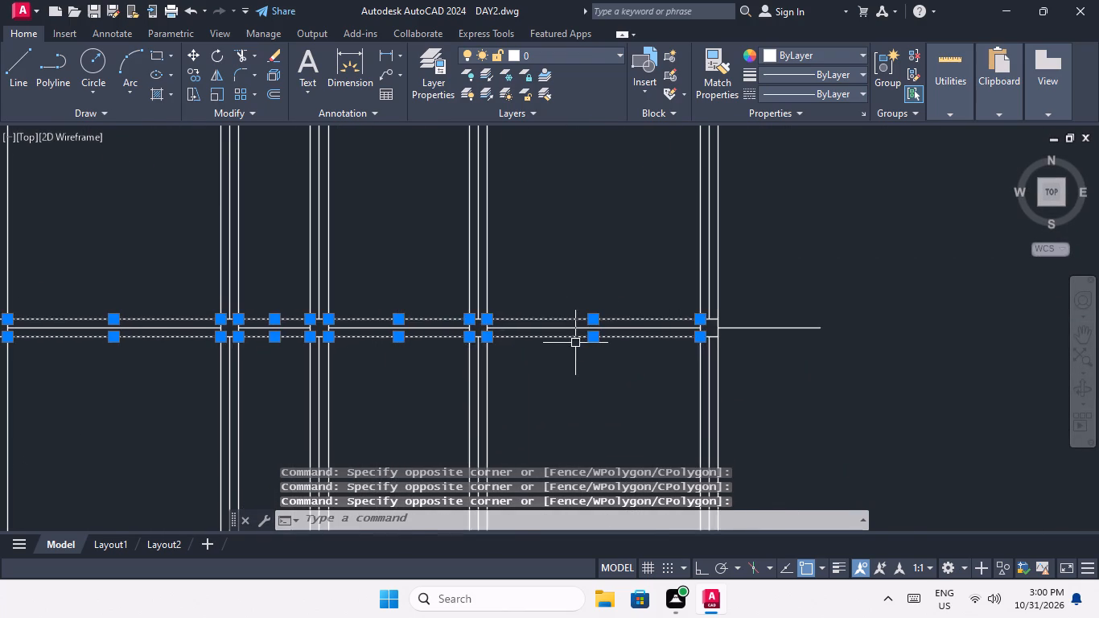
middle_drag(535, 381, 582, 319)
scroll(582, 319, down, 2)
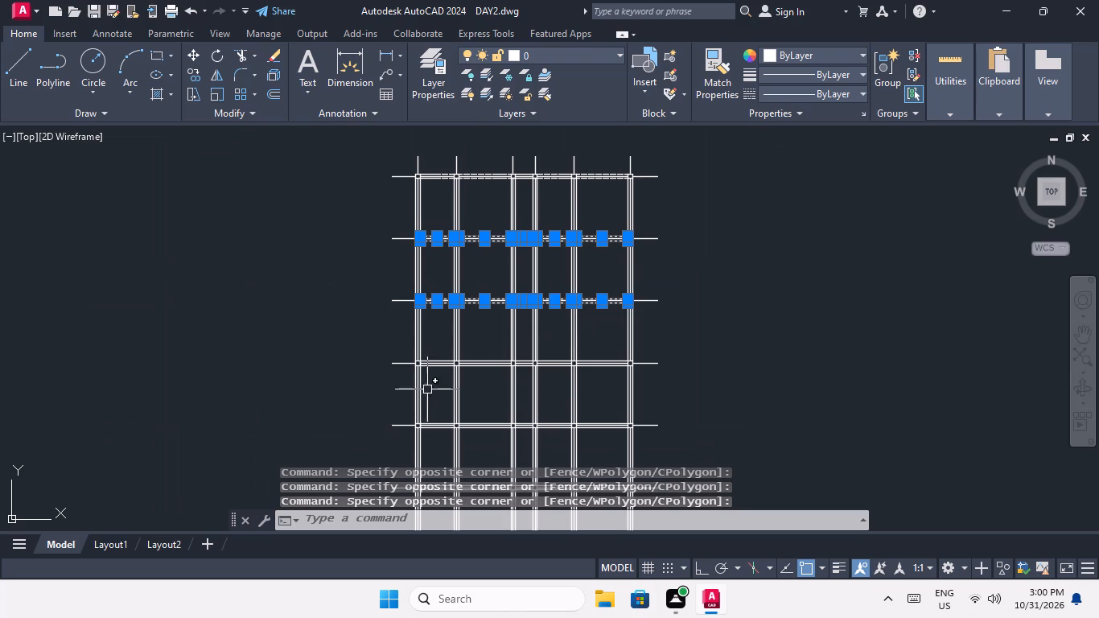
scroll(434, 360, up, 7)
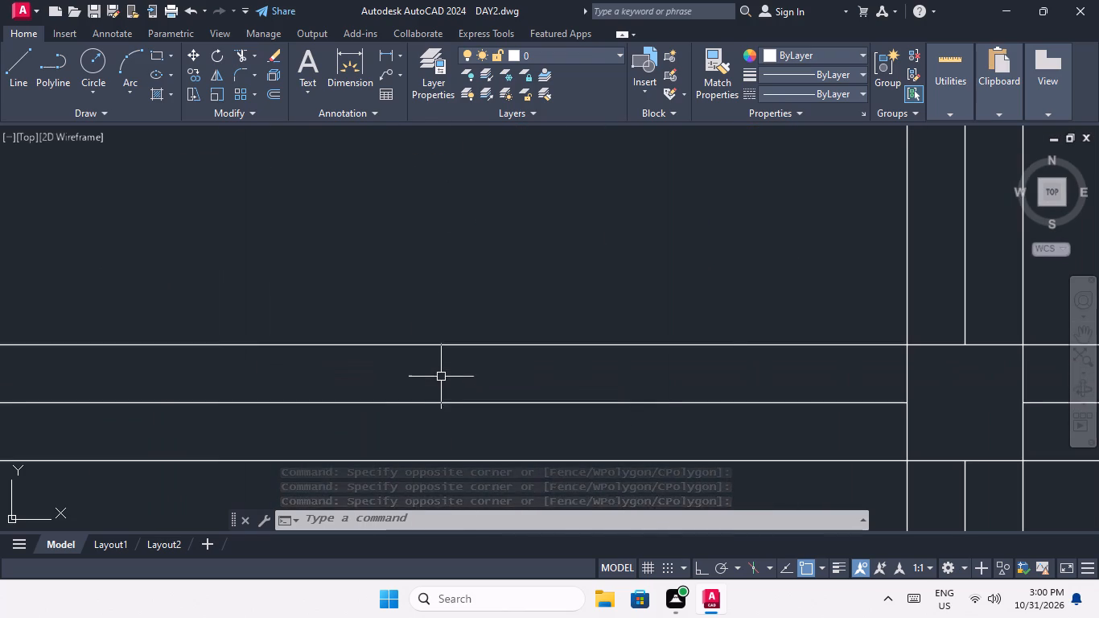
drag(439, 376, 430, 356)
click(397, 282)
scroll(402, 273, down, 3)
scroll(397, 319, up, 2)
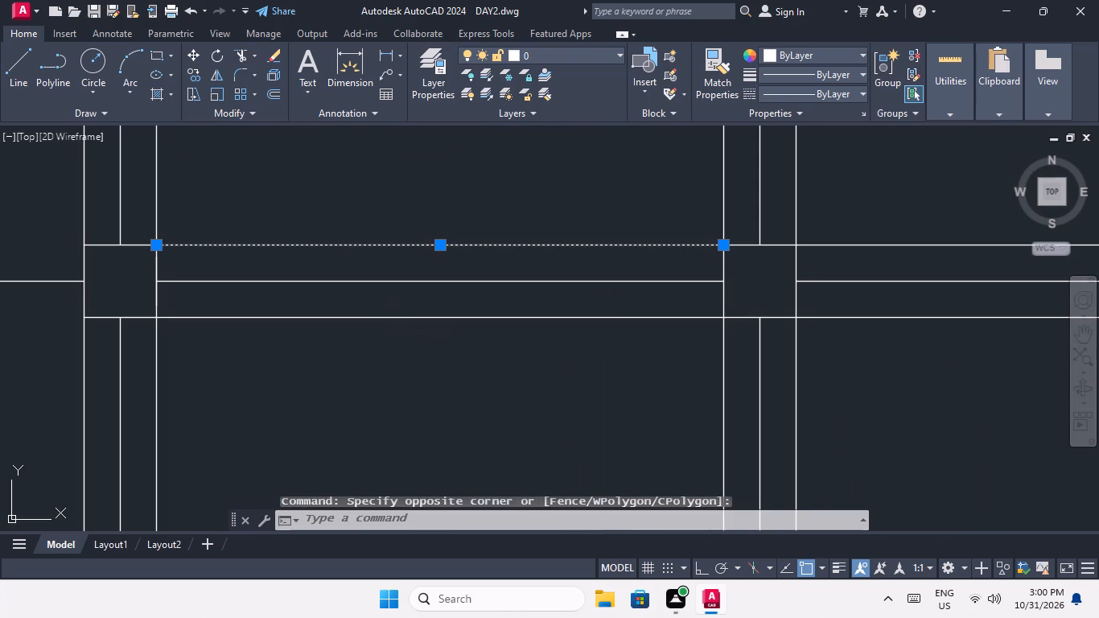
drag(412, 344, 407, 332)
click(397, 311)
Add the offset lines on both sides of the fourth horizontal grid line in the second bay to the selection.
scroll(397, 311, down, 2)
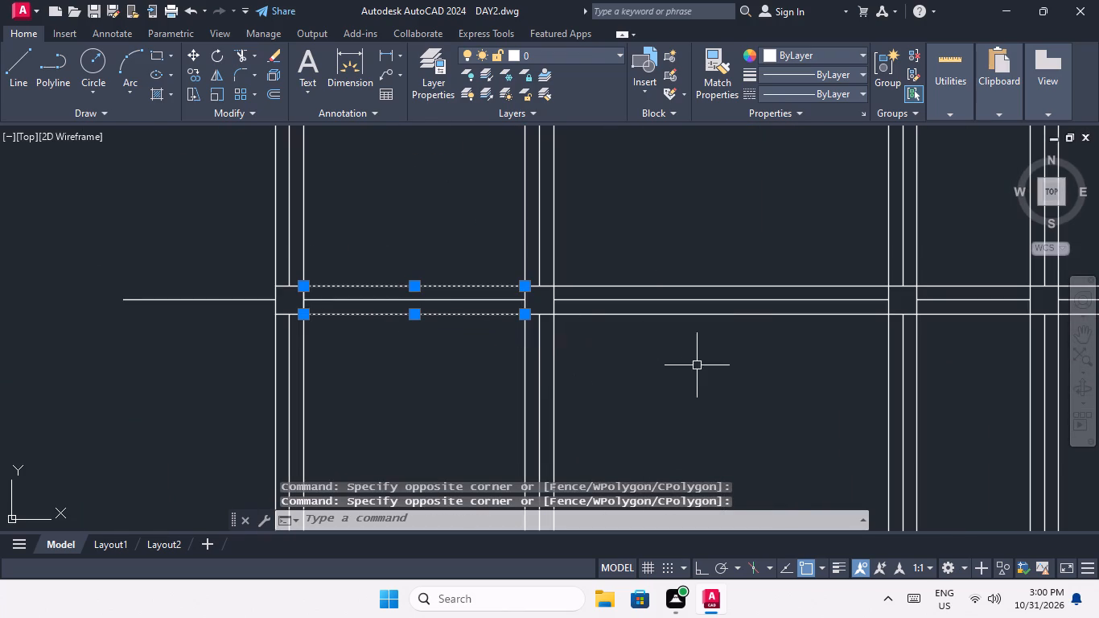
middle_drag(698, 365, 377, 377)
scroll(391, 309, up, 2)
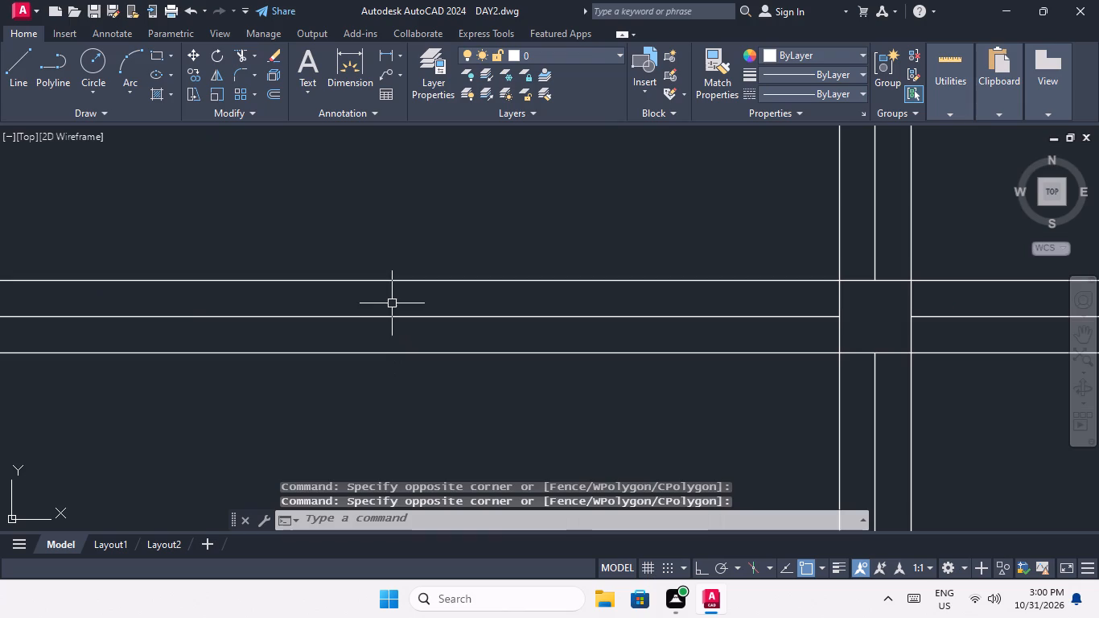
drag(393, 301, 389, 292)
click(373, 229)
scroll(373, 229, down, 2)
scroll(364, 288, up, 2)
click(366, 298)
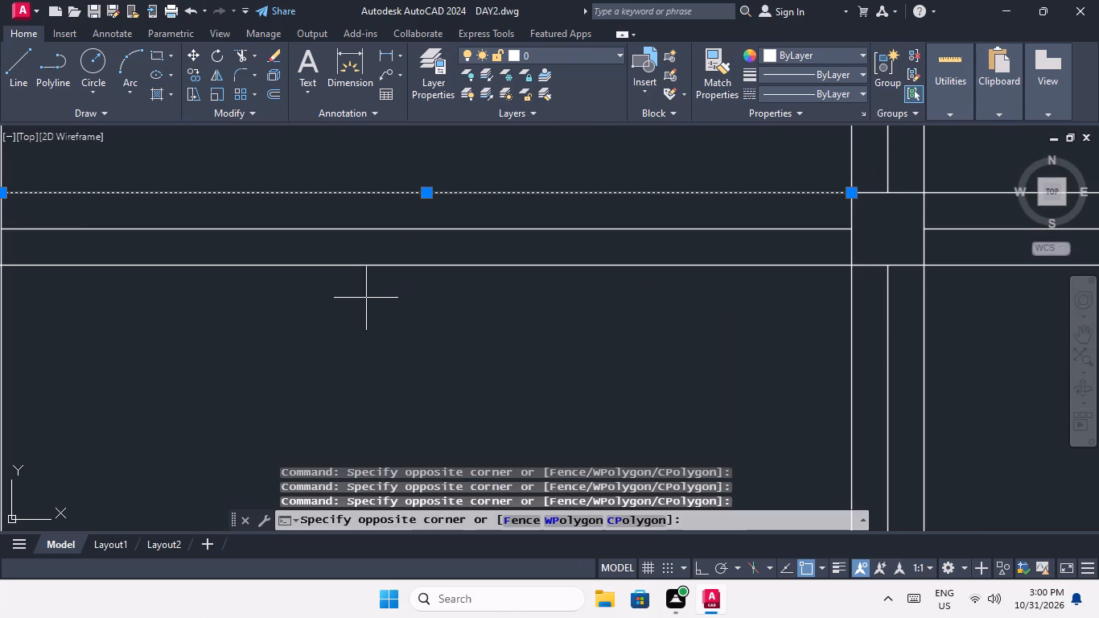
click(351, 262)
Add the offset lines on both sides of the fourth horizontal grid line in the third and fourth bays to the selection.
scroll(368, 290, down, 3)
middle_drag(472, 336, 348, 362)
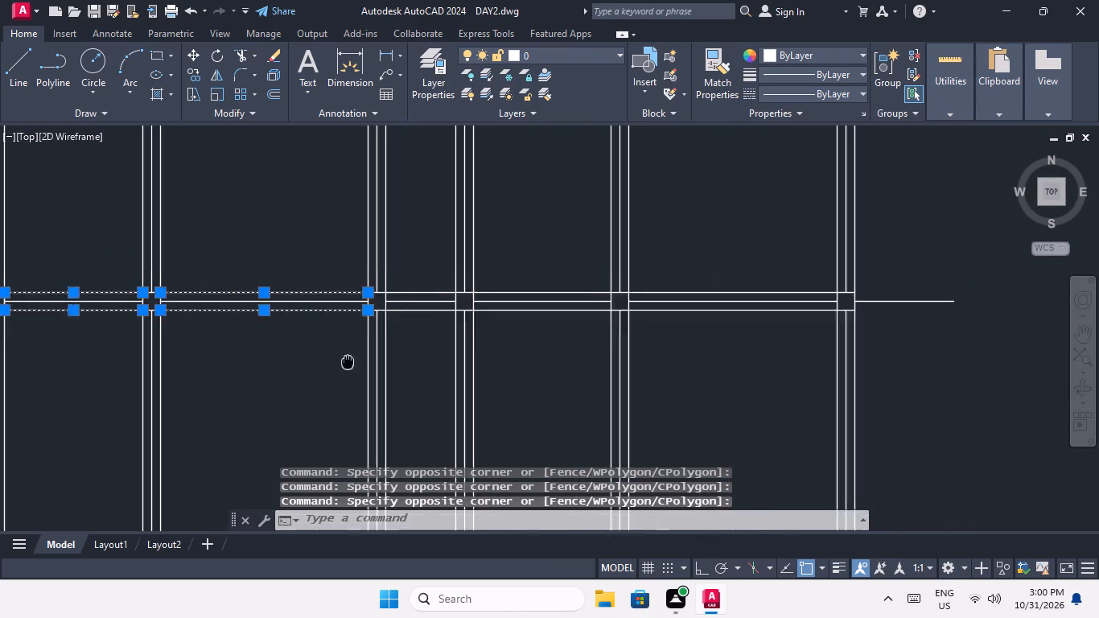
middle_drag(348, 362, 296, 365)
scroll(365, 297, up, 3)
click(364, 305)
click(337, 242)
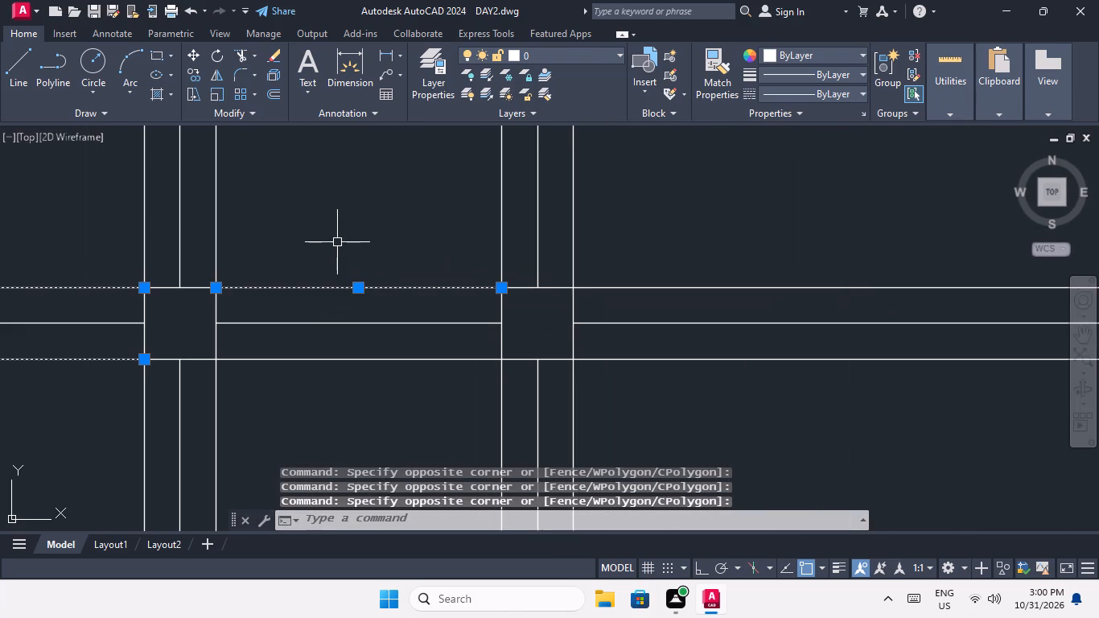
drag(355, 385, 355, 370)
click(344, 344)
scroll(344, 344, down, 3)
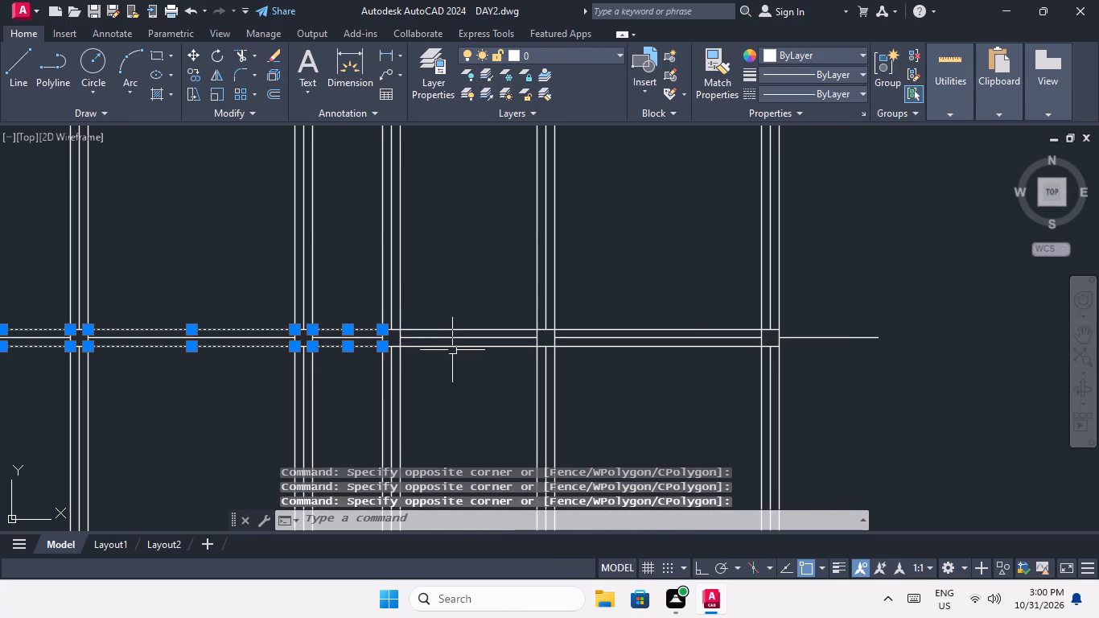
scroll(453, 330, up, 4)
drag(455, 351, 449, 332)
click(434, 290)
scroll(433, 289, down, 3)
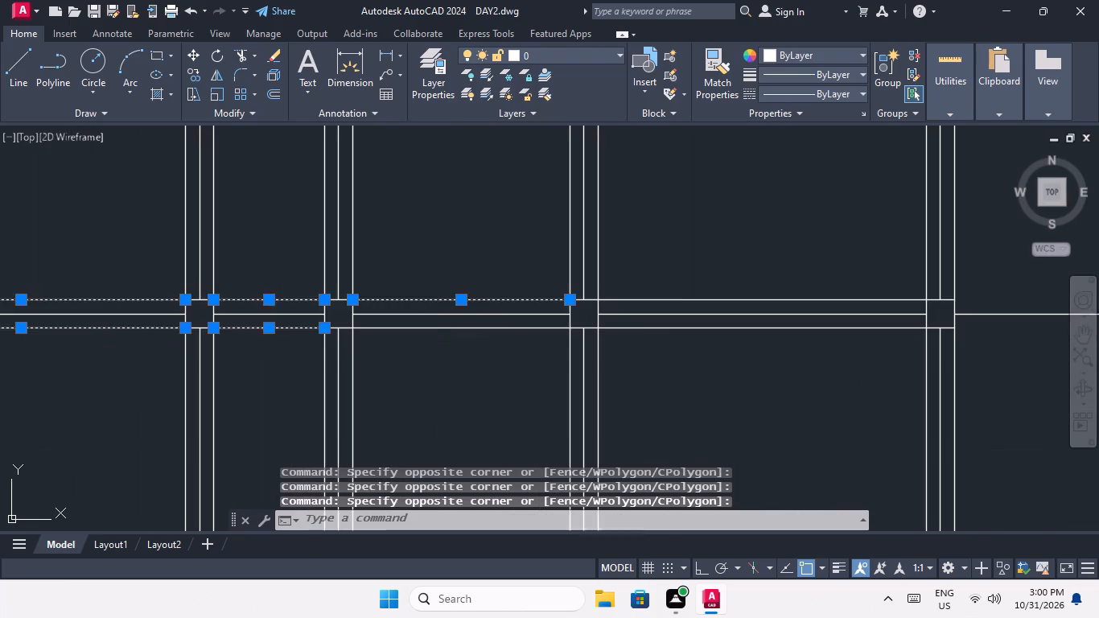
scroll(440, 332, up, 2)
drag(442, 352, 440, 343)
click(422, 311)
Add the offset lines on both sides of the fourth horizontal grid line in the fifth bay to the selection.
scroll(422, 311, down, 2)
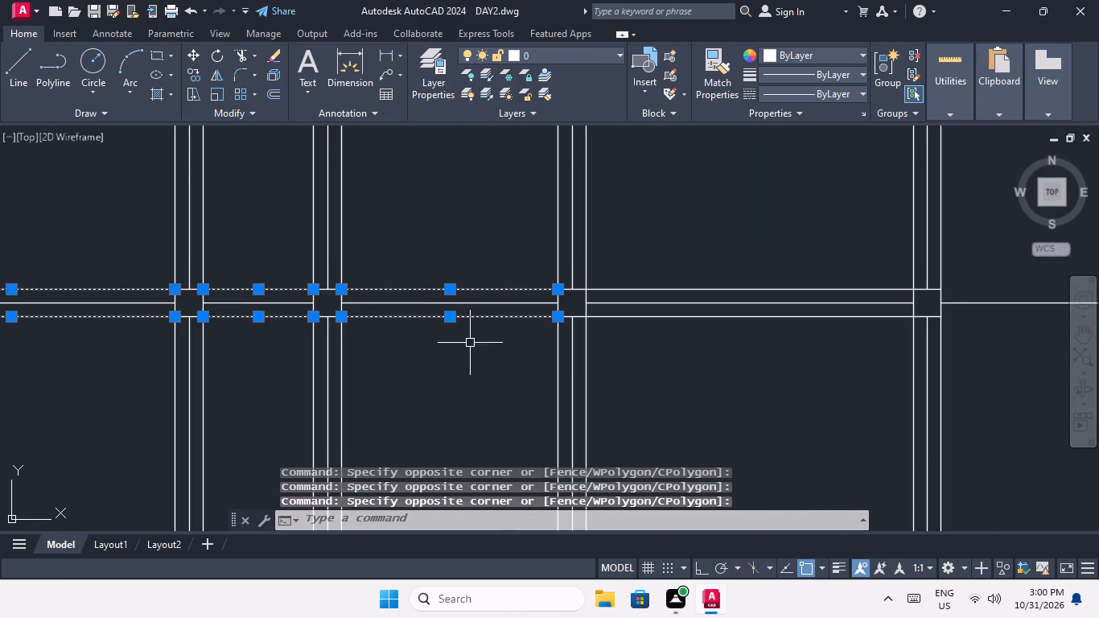
middle_drag(470, 344, 233, 393)
scroll(470, 344, down, 1)
scroll(356, 360, up, 3)
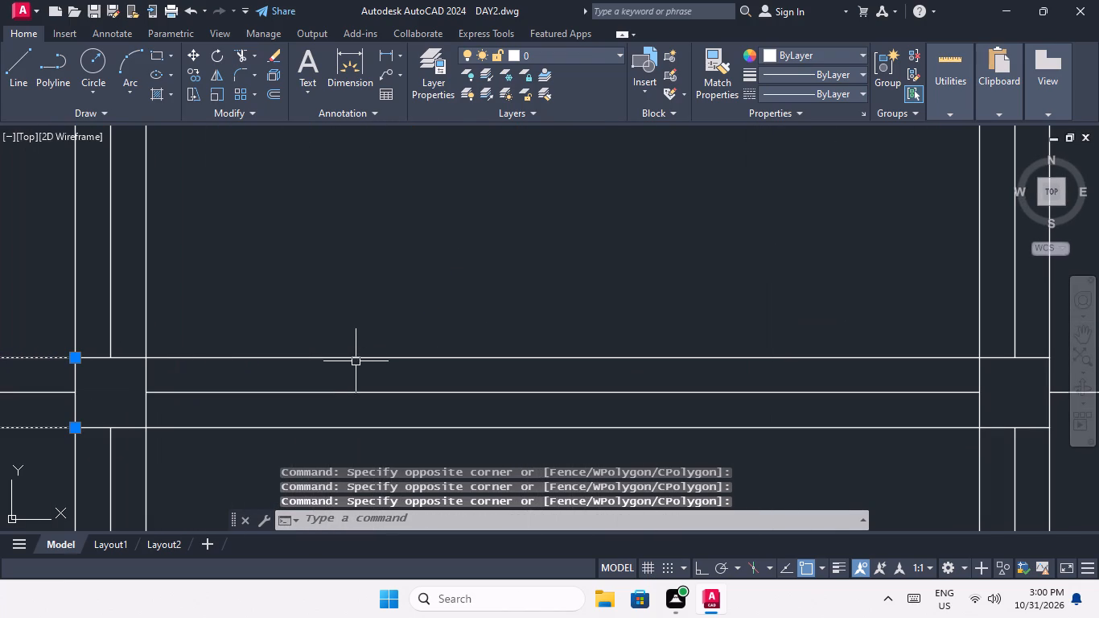
click(358, 373)
click(340, 318)
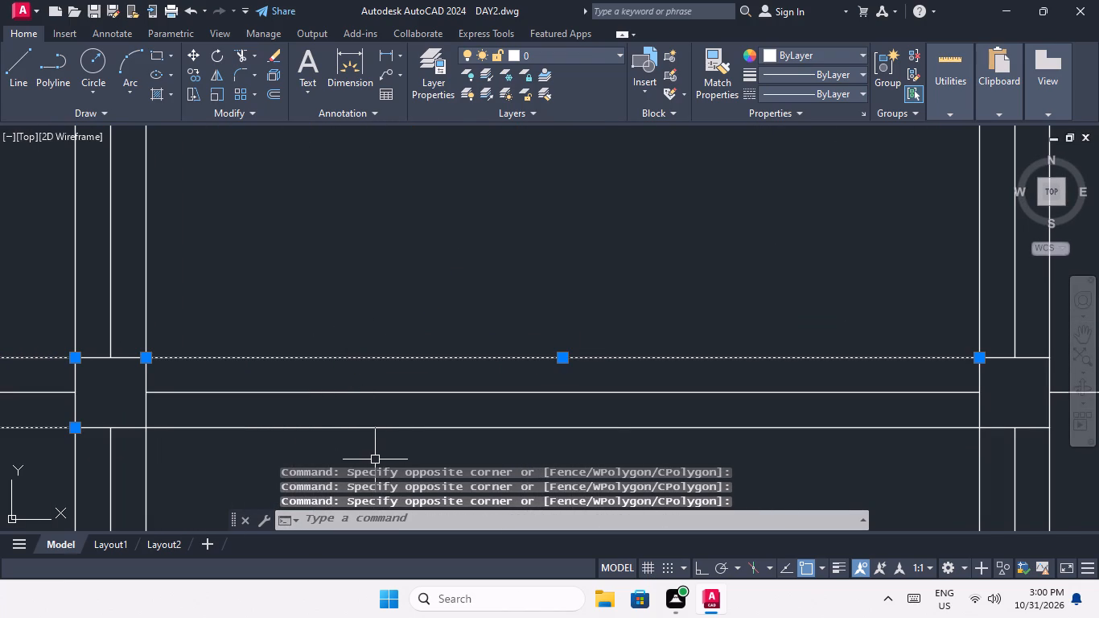
click(376, 459)
click(355, 418)
Add the offset lines on both sides of the fifth horizontal grid line from the top in the first bay to the selection.
scroll(355, 417, down, 2)
middle_drag(427, 431, 435, 405)
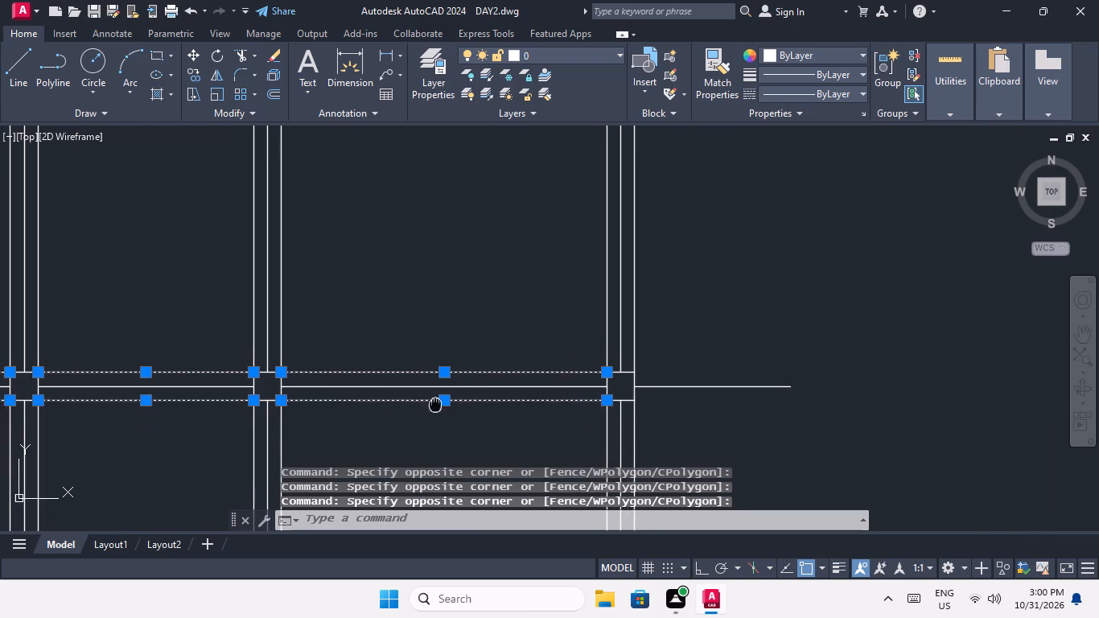
middle_drag(435, 405, 442, 361)
scroll(442, 360, down, 2)
middle_drag(432, 373, 509, 310)
middle_drag(490, 336, 522, 279)
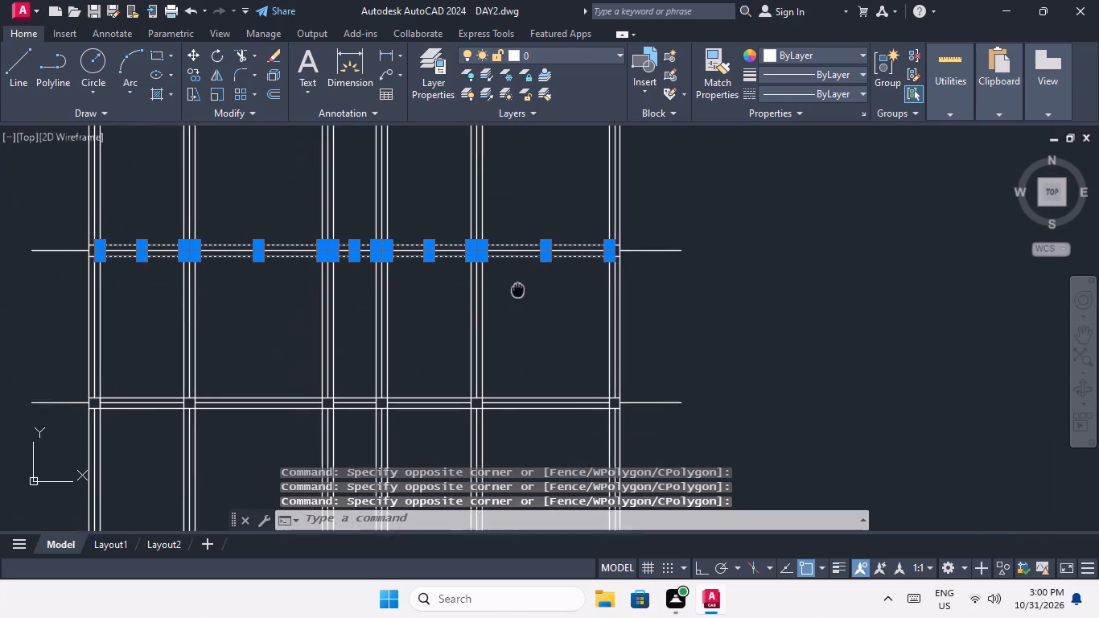
middle_drag(522, 279, 554, 205)
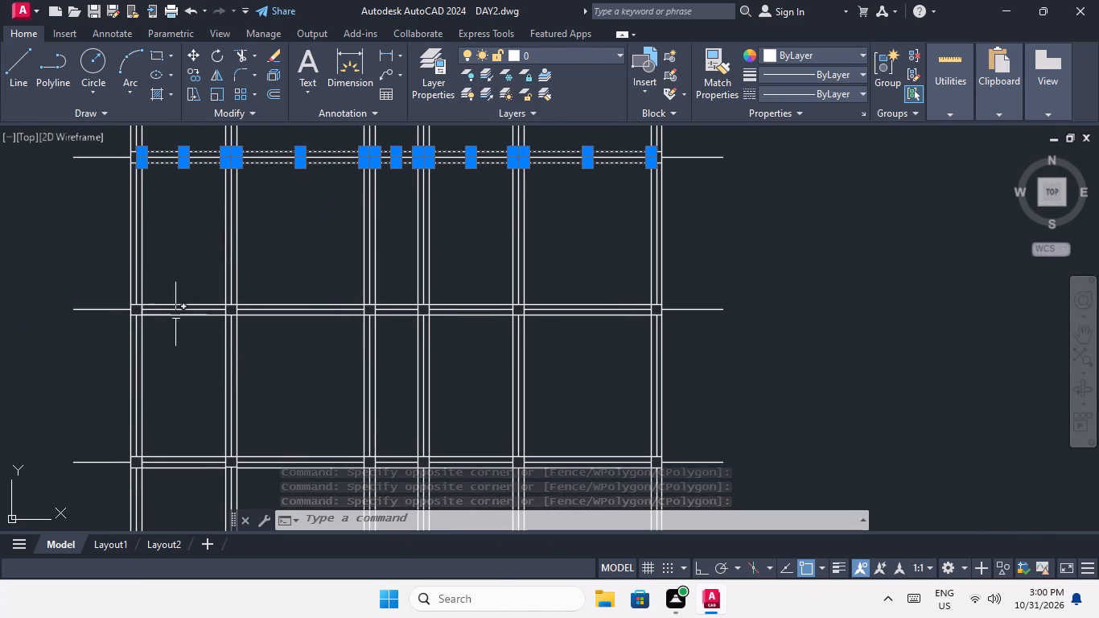
scroll(175, 315, up, 4)
click(181, 262)
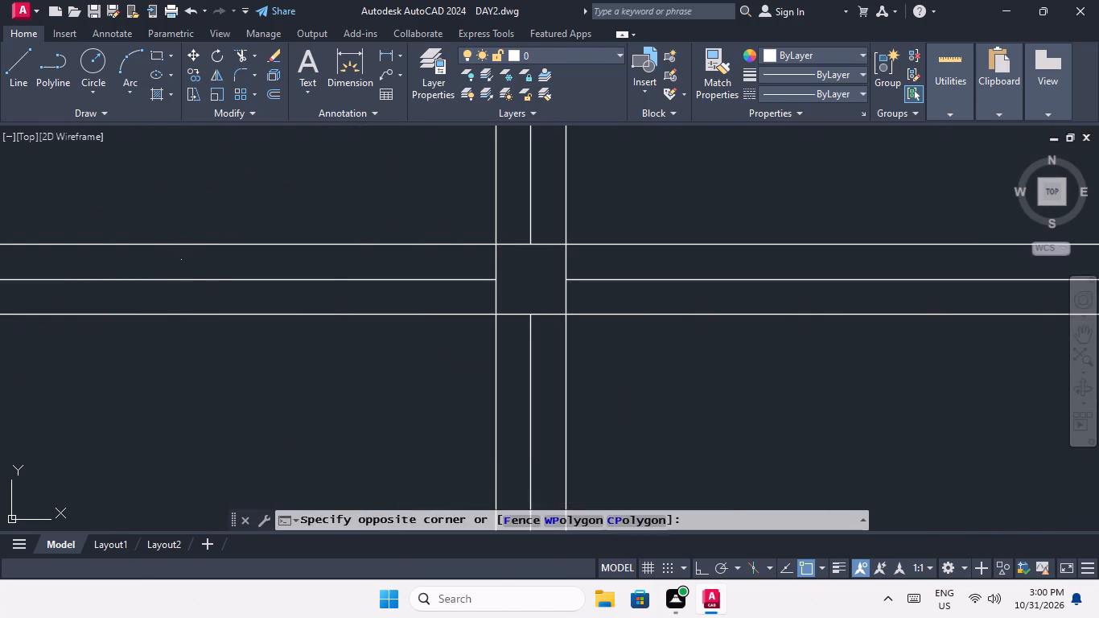
click(171, 227)
scroll(171, 227, down, 3)
scroll(178, 264, up, 2)
drag(179, 265, 175, 257)
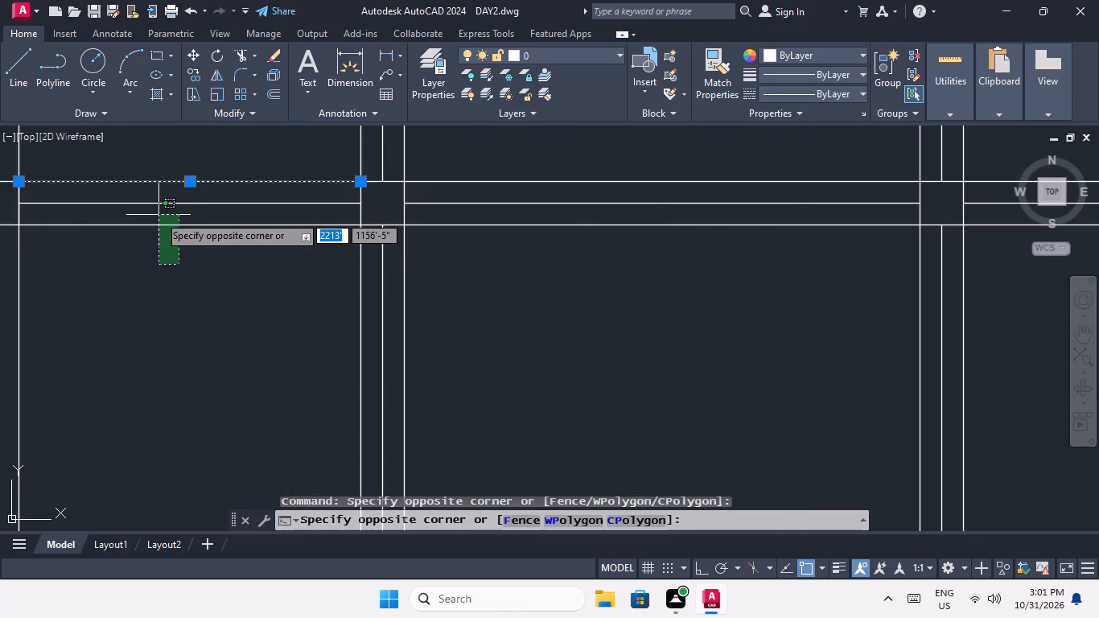
click(158, 216)
Add the offset lines on both sides of the fifth horizontal grid line in the second bay to the selection.
scroll(160, 216, down, 2)
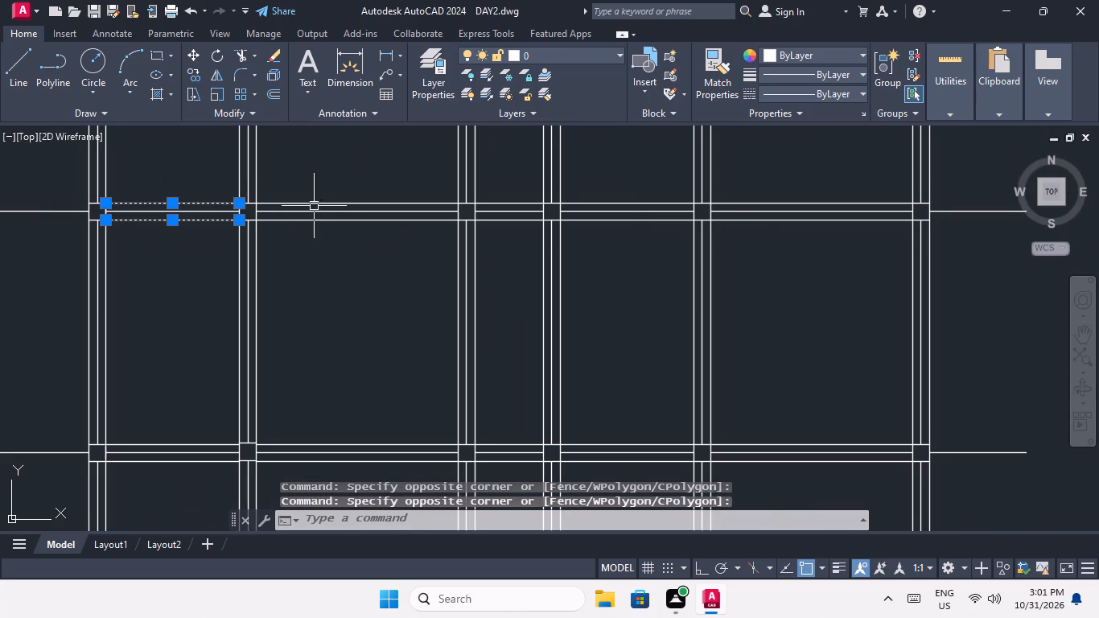
scroll(313, 205, up, 3)
drag(319, 215, 315, 208)
click(297, 169)
click(344, 293)
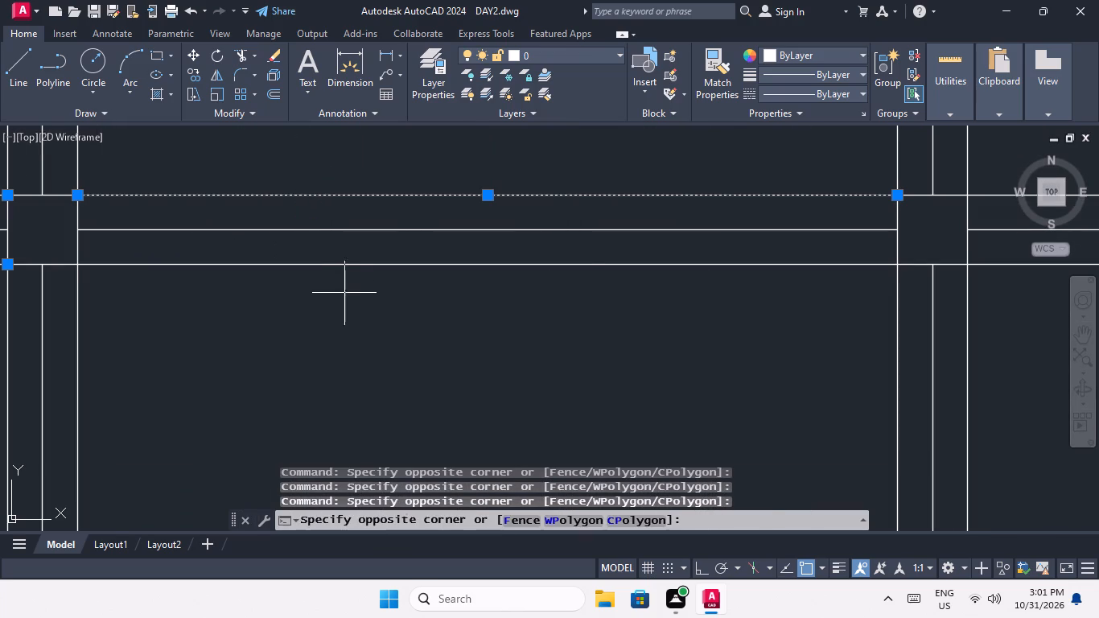
click(326, 257)
Add the offset lines on both sides of the fifth horizontal grid line in the third bay to the selection.
scroll(326, 257, down, 2)
middle_drag(357, 299, 265, 325)
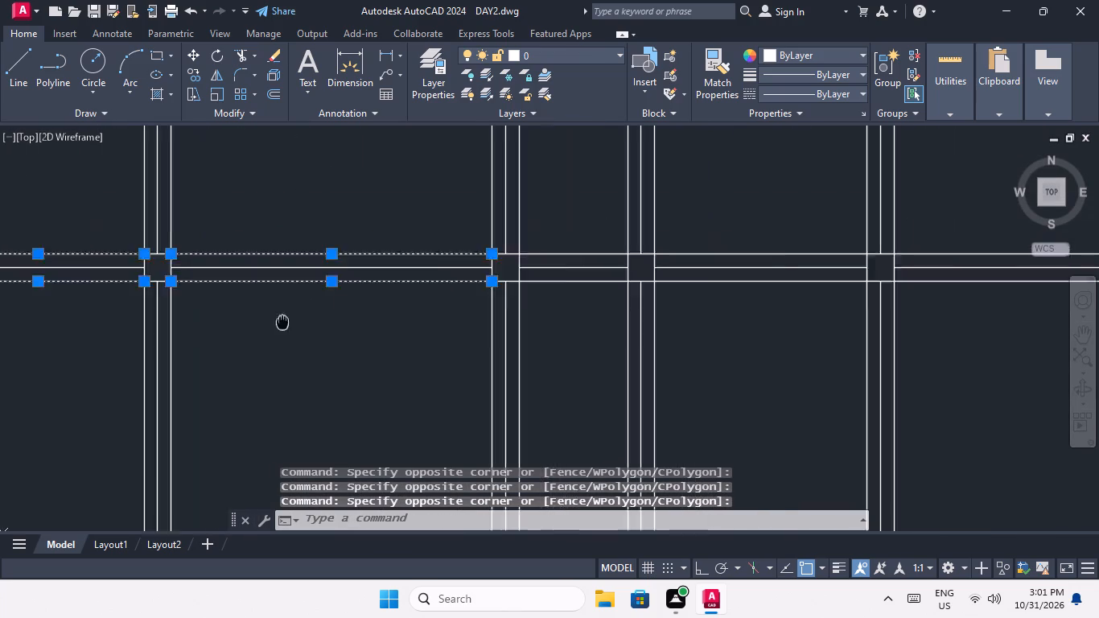
middle_drag(265, 325, 43, 340)
scroll(171, 335, down, 1)
scroll(218, 295, up, 4)
drag(212, 330, 212, 321)
click(201, 273)
scroll(201, 273, down, 3)
scroll(205, 326, up, 2)
click(204, 325)
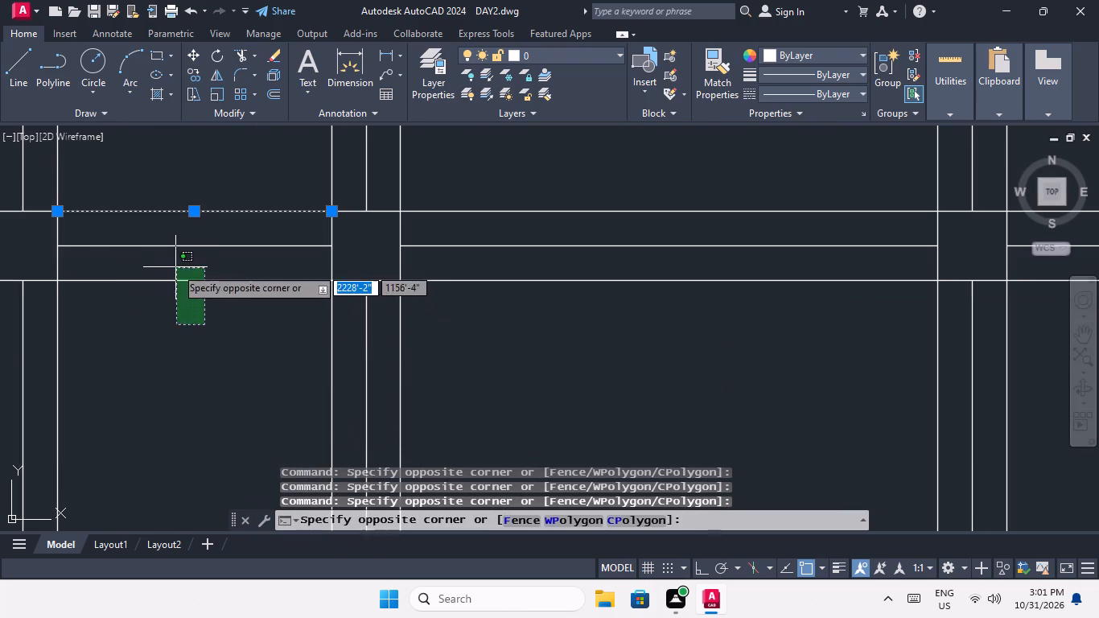
click(175, 267)
Add the offset lines on both sides of the fifth horizontal grid line in the fourth bay to the selection.
scroll(177, 271, down, 3)
scroll(283, 259, up, 3)
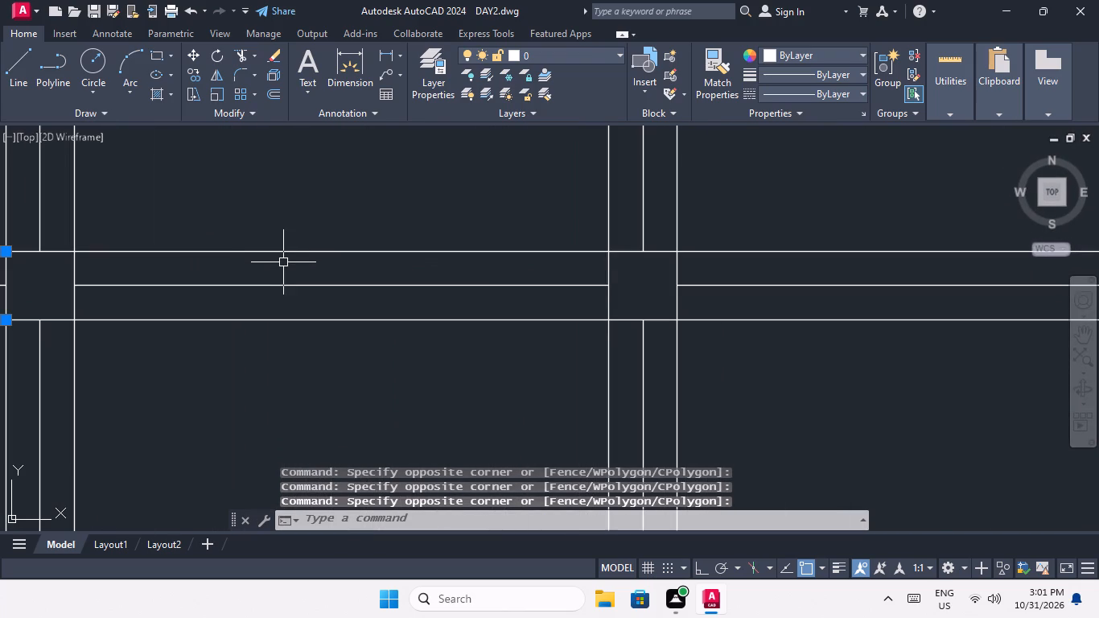
click(283, 262)
click(257, 189)
drag(294, 342, 286, 332)
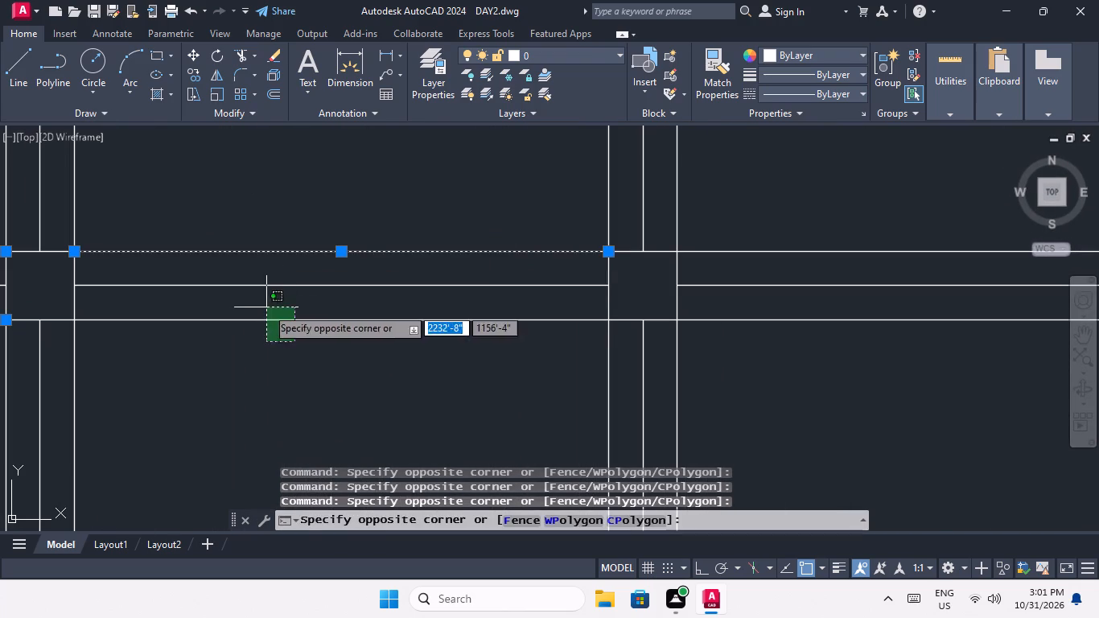
click(266, 307)
Add the offset lines on both sides of the fifth horizontal grid line in the fifth bay to the selection.
scroll(266, 307, down, 2)
scroll(537, 292, up, 2)
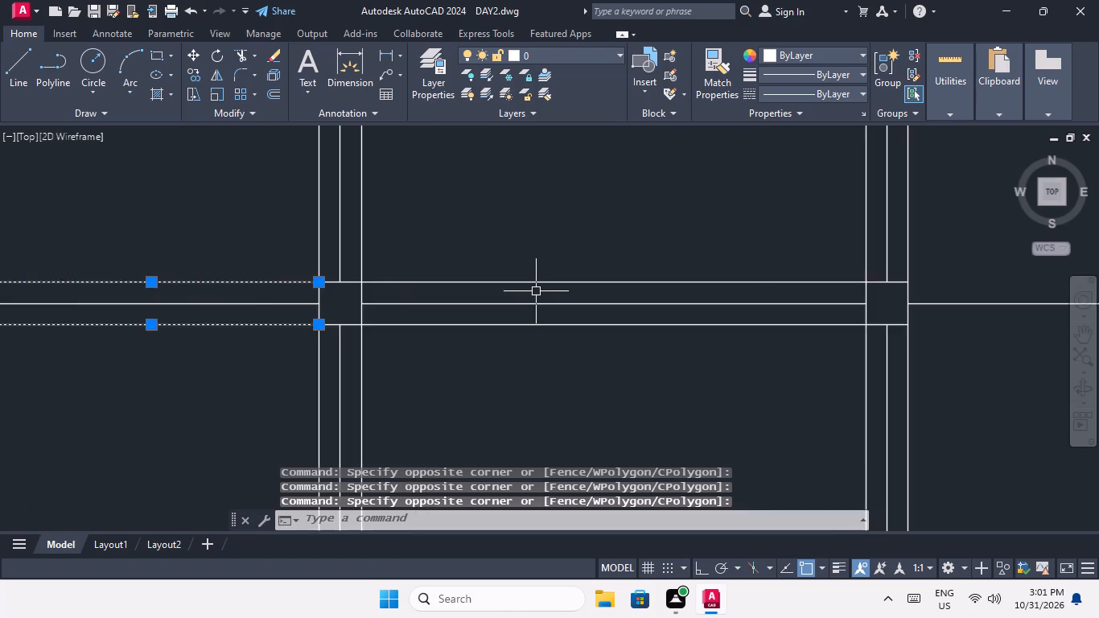
click(536, 291)
click(500, 220)
click(558, 377)
click(534, 333)
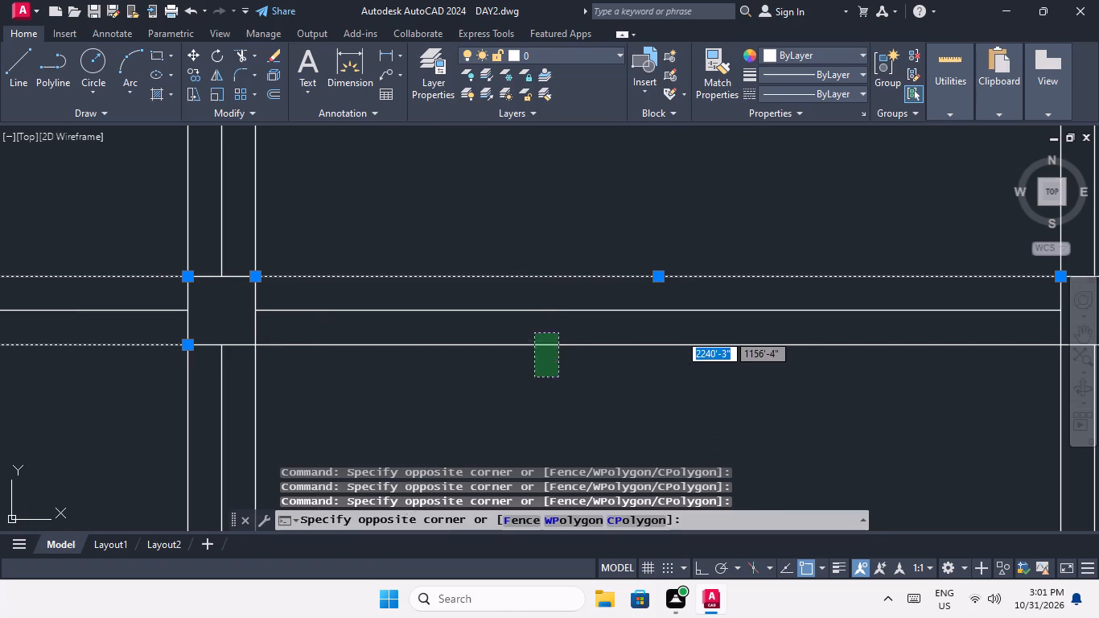
Change the selected offset lines along the fifth horizontal grid line to the ACAD_ISO02W100 linetype and clear the selection.
scroll(532, 333, down, 3)
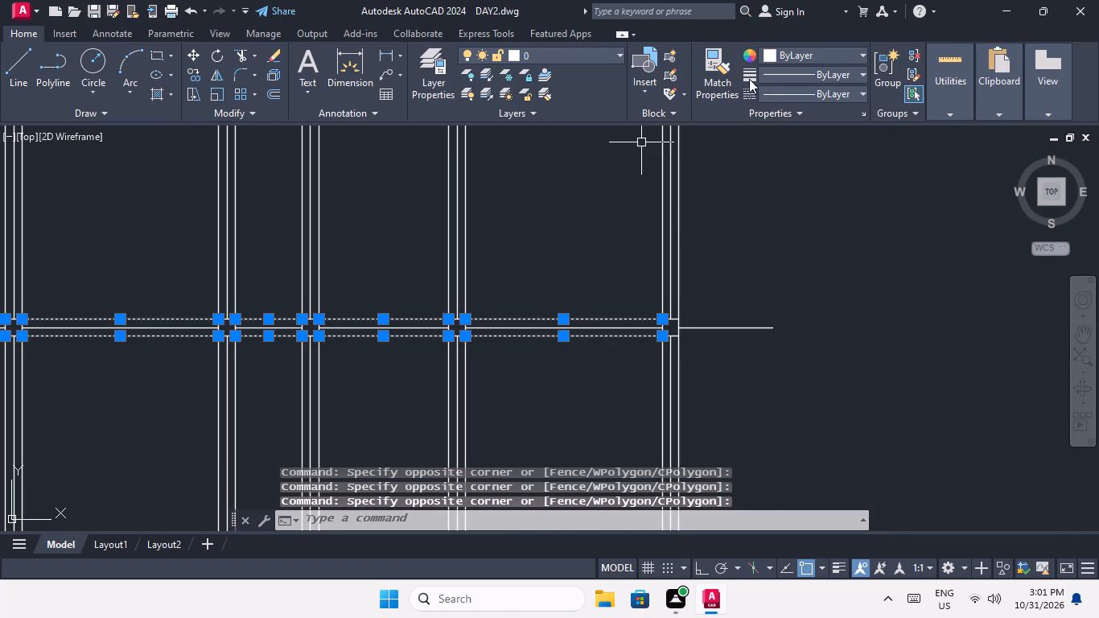
click(859, 89)
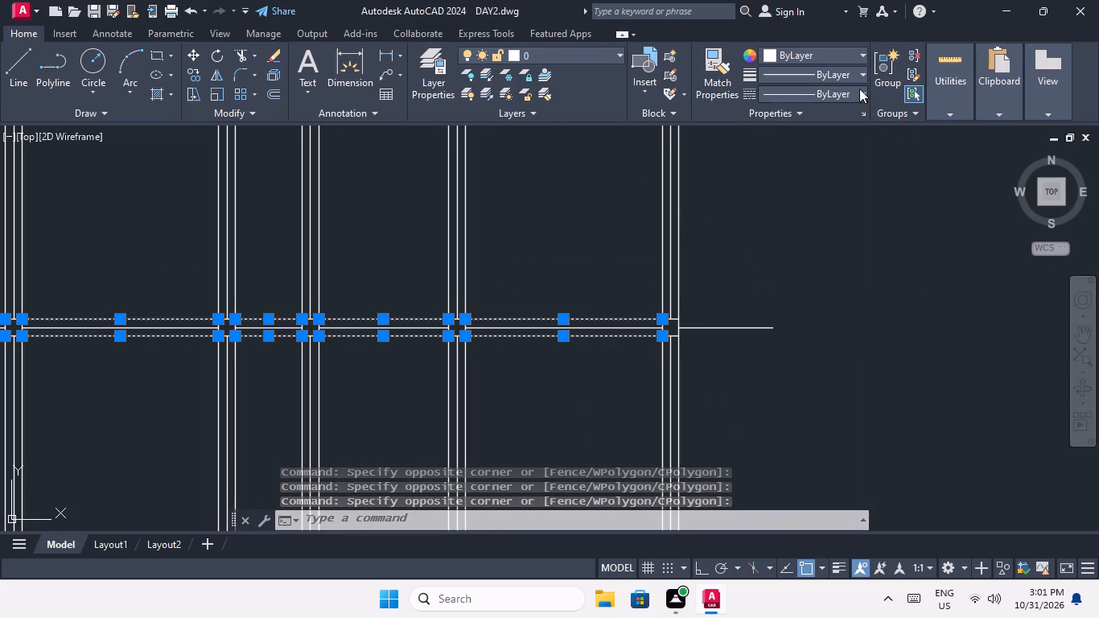
click(813, 152)
key(Escape)
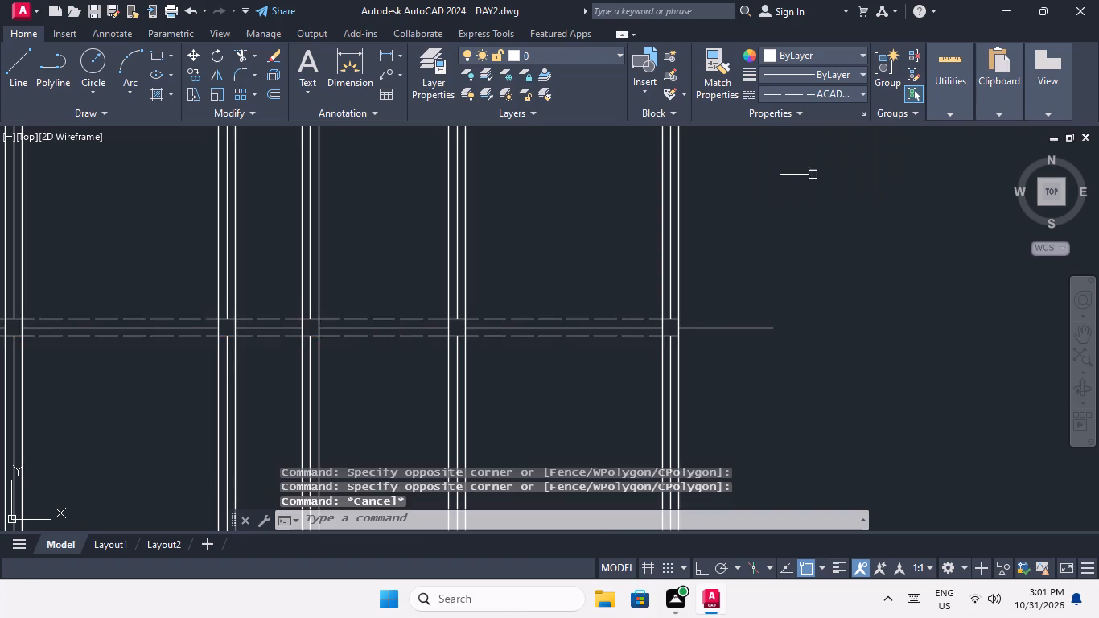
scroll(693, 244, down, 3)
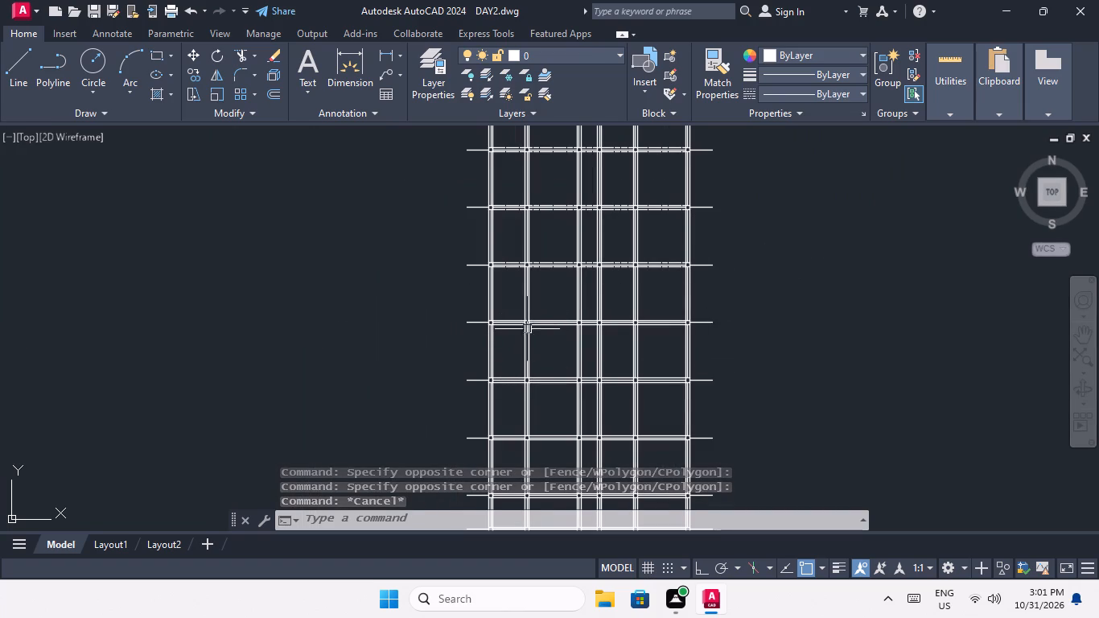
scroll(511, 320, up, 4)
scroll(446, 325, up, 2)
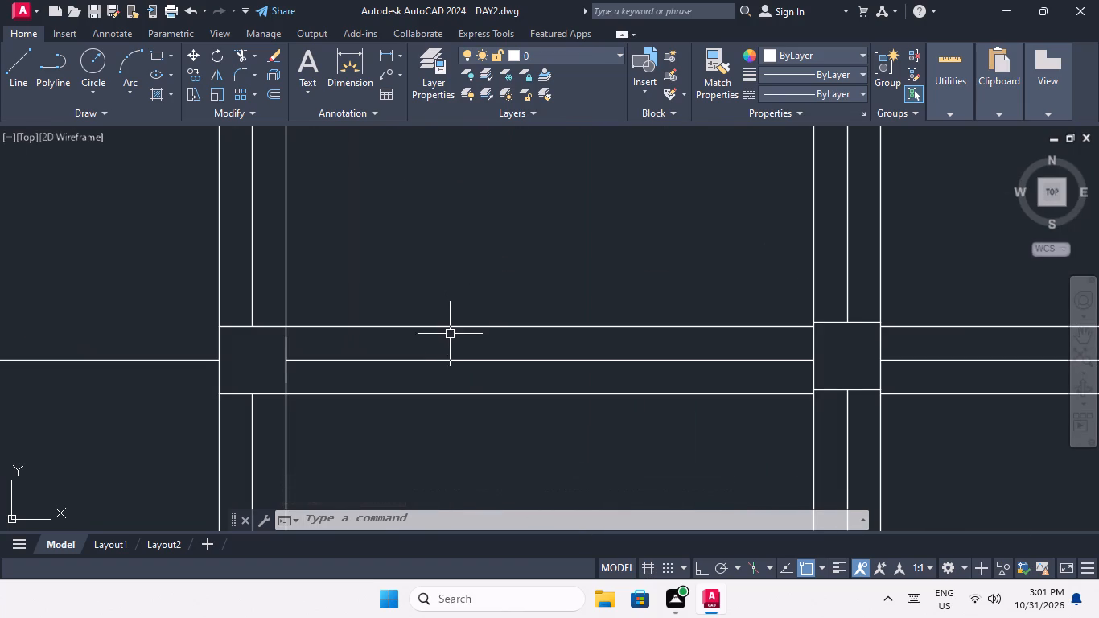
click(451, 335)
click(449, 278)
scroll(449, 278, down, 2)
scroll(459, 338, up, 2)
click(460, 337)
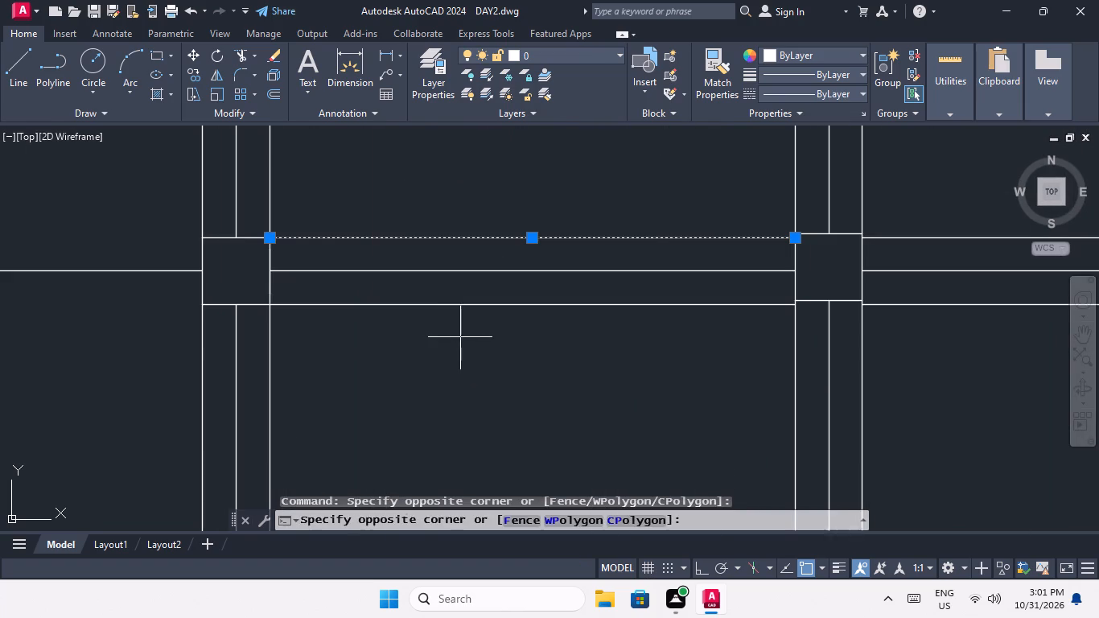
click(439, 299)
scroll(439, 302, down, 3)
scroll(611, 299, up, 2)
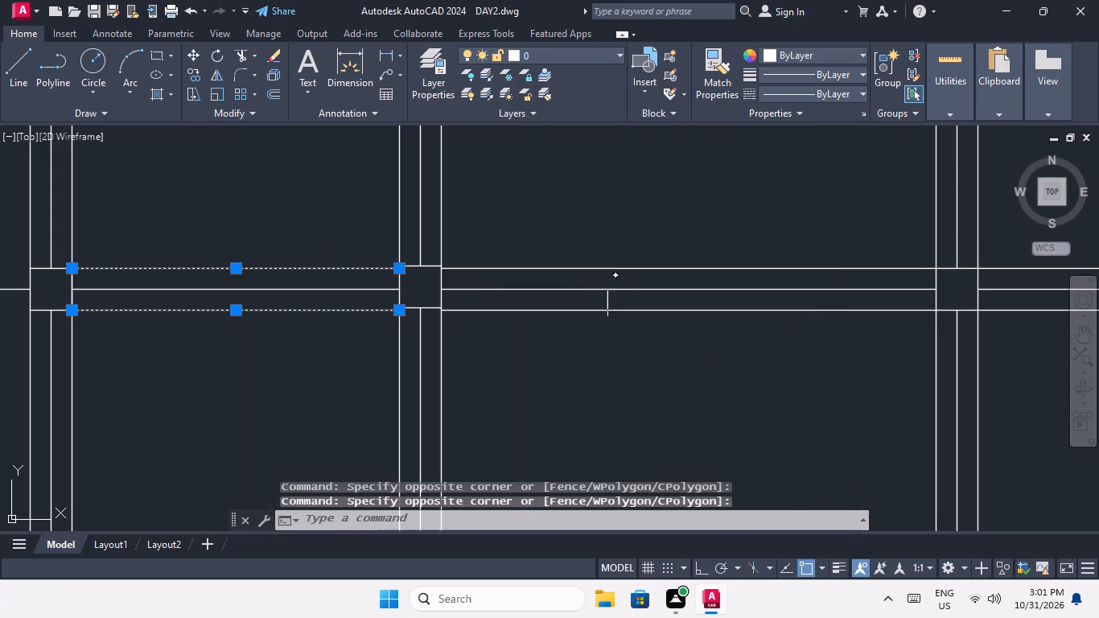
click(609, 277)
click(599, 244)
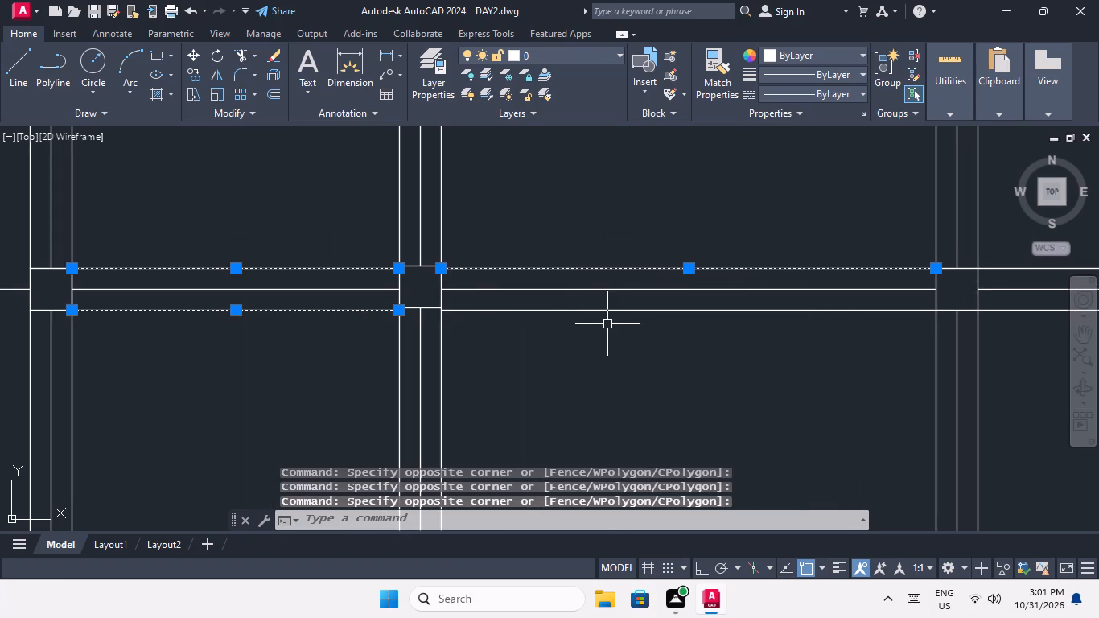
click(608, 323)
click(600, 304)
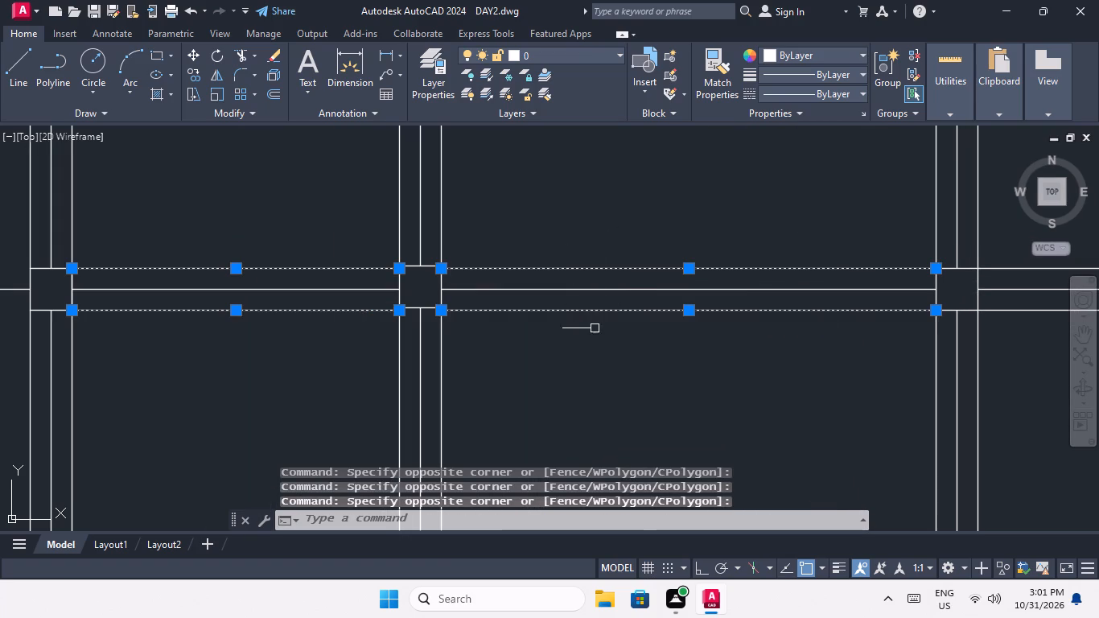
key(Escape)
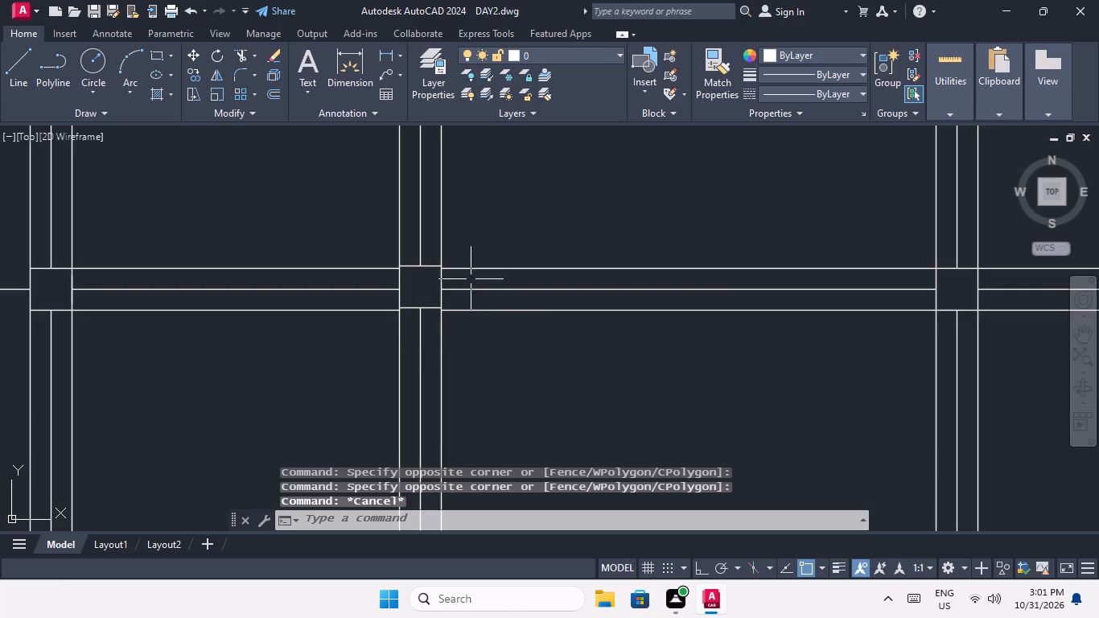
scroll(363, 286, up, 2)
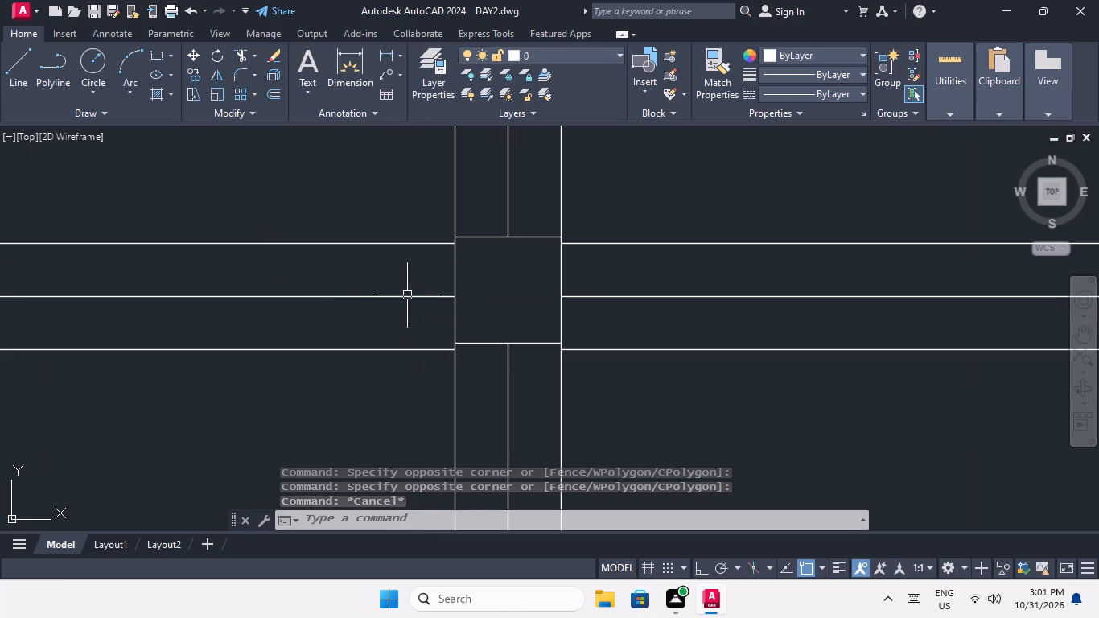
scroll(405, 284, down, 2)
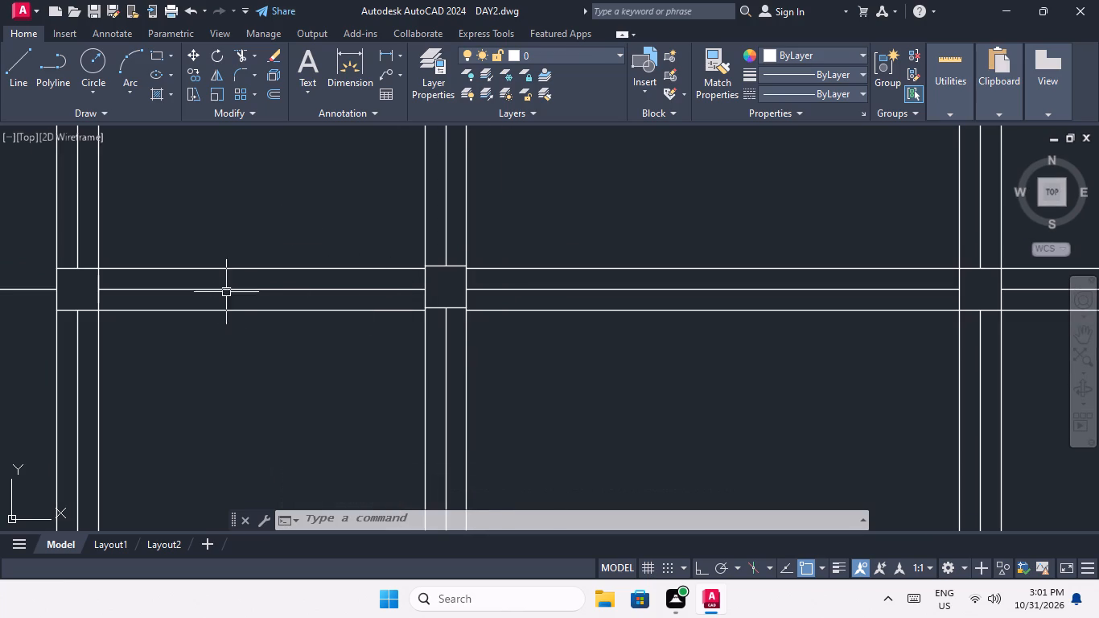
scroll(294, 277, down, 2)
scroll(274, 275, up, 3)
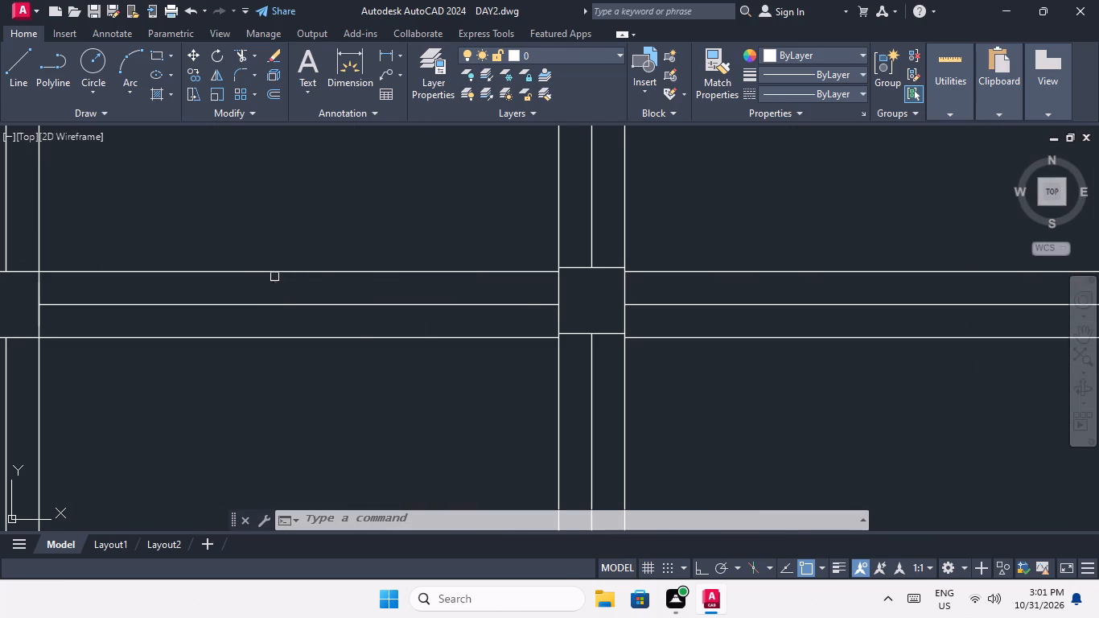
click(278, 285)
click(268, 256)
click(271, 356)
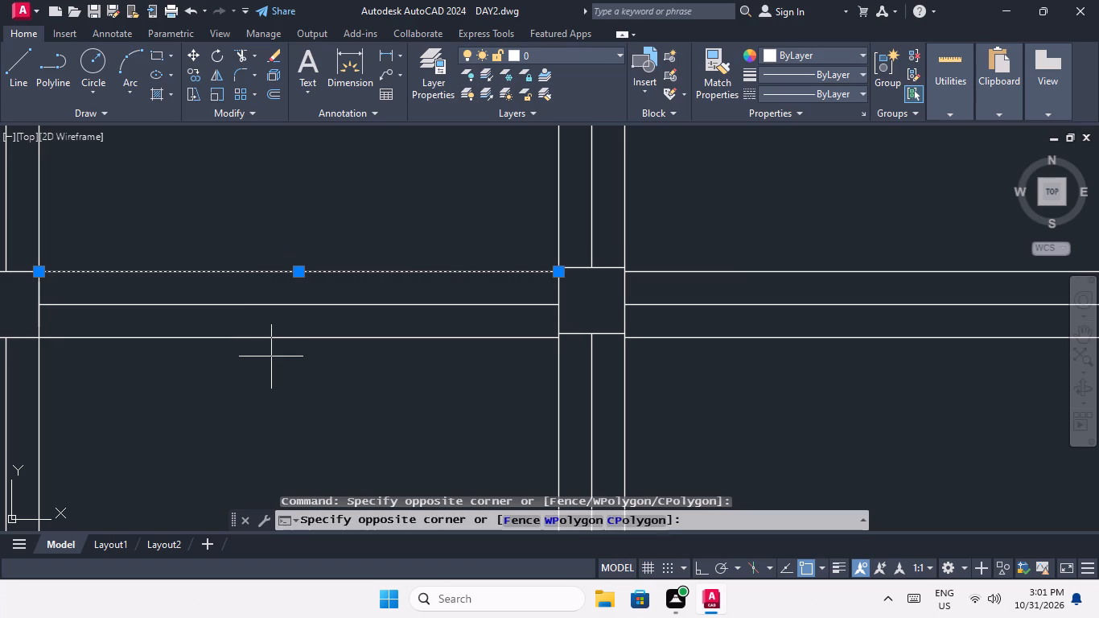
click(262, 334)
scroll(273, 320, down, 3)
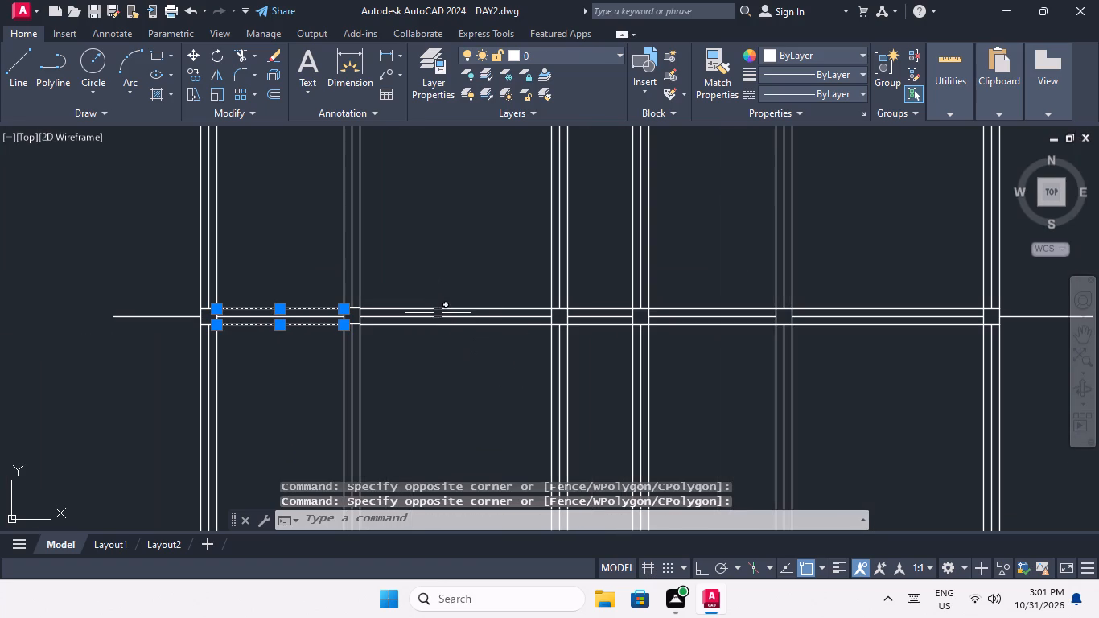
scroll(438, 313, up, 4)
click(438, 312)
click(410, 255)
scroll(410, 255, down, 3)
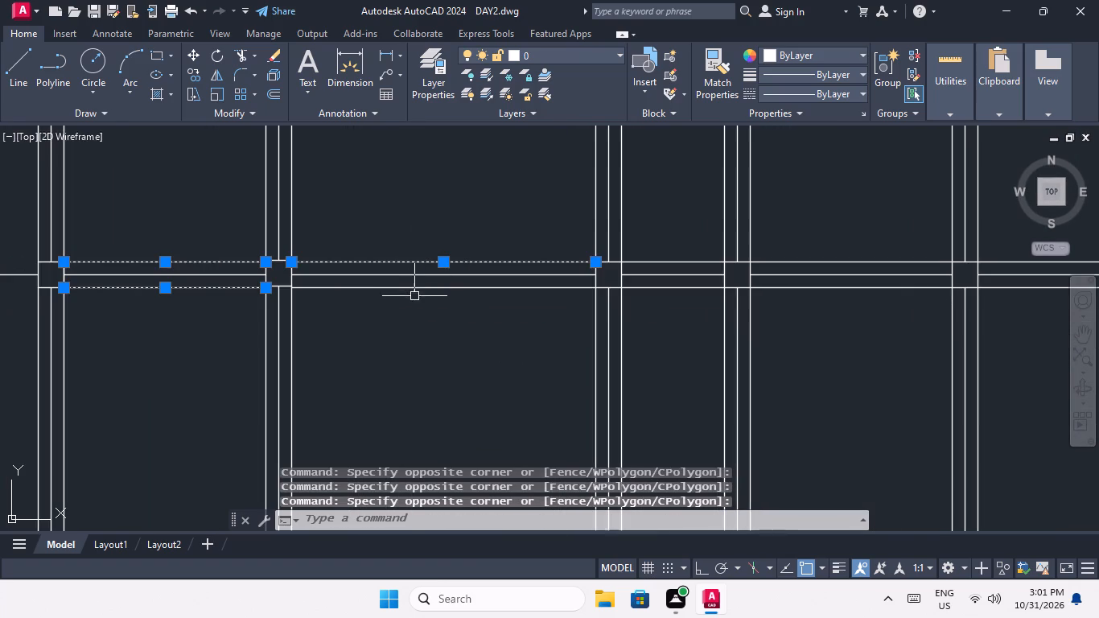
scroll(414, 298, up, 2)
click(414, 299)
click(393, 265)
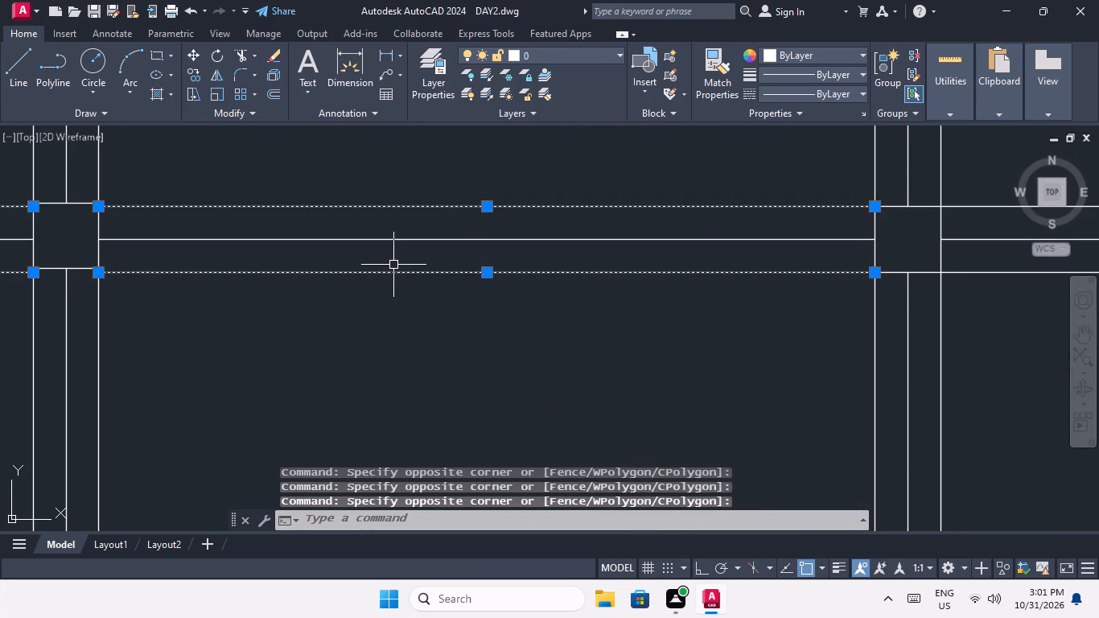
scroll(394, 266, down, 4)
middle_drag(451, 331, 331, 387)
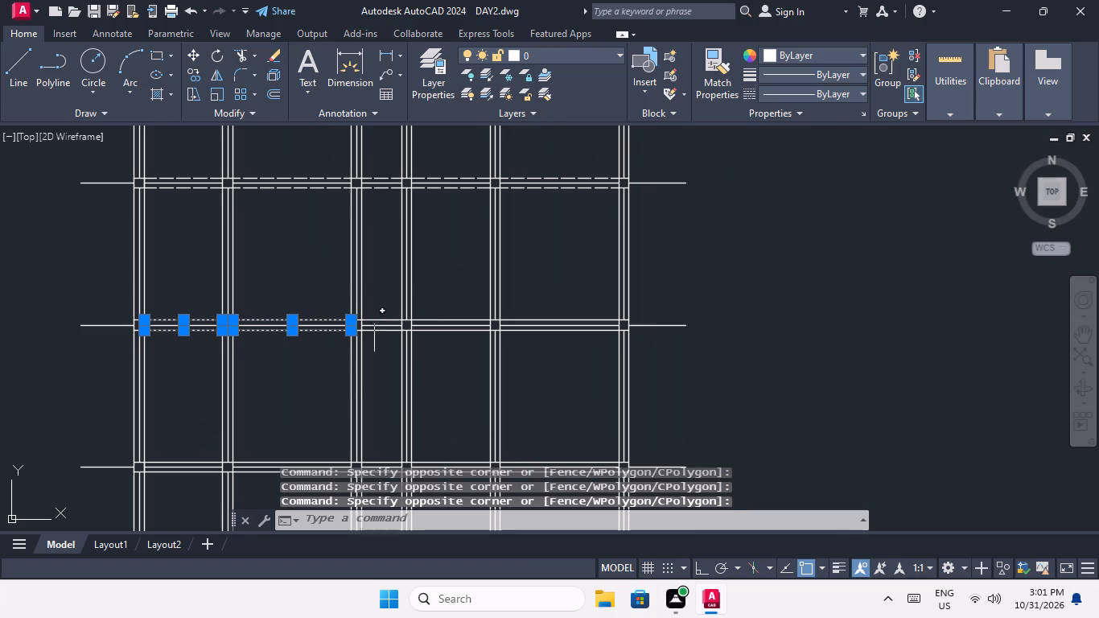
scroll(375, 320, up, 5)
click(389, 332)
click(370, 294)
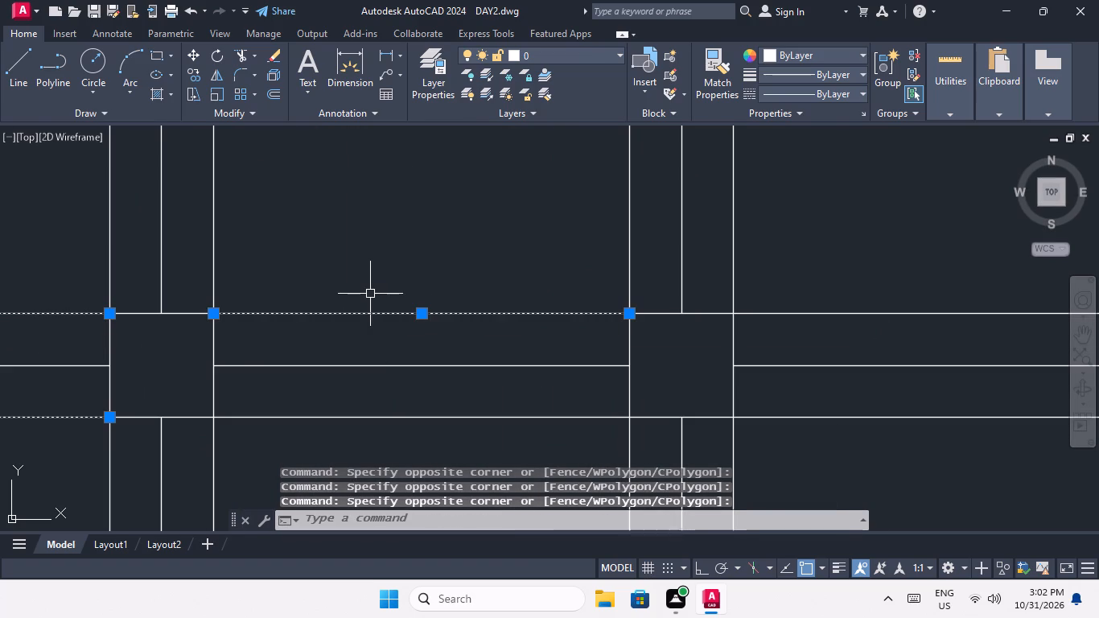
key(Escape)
Examine the sixth horizontal grid line and its offset lines around the second column from the left.
scroll(370, 294, down, 4)
scroll(244, 307, up, 3)
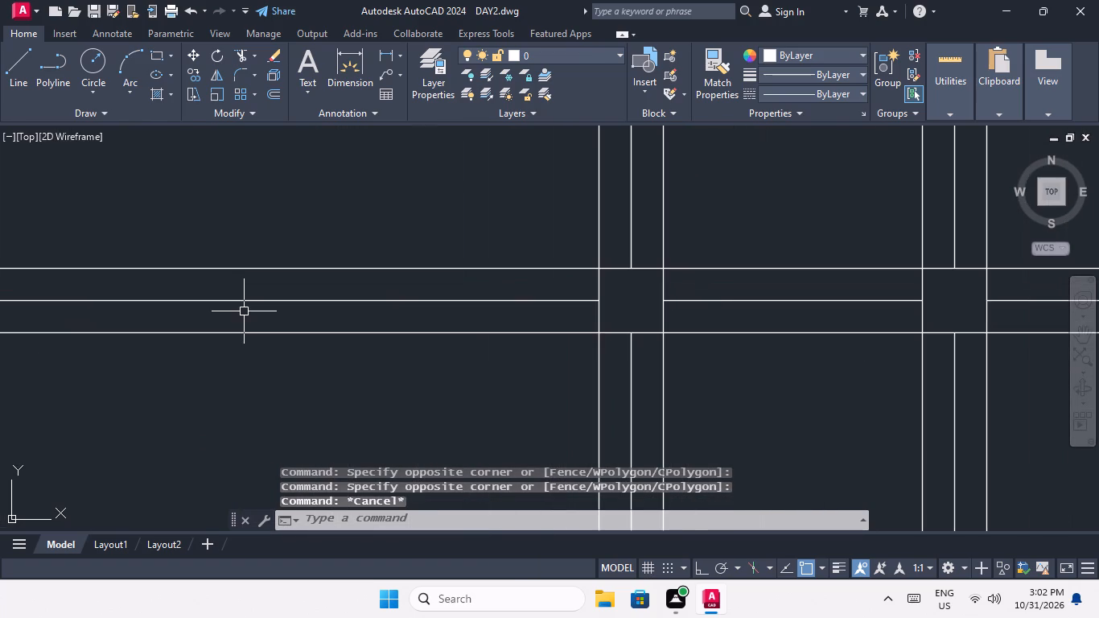
middle_drag(245, 311, 414, 309)
scroll(410, 311, down, 2)
middle_drag(193, 314, 285, 324)
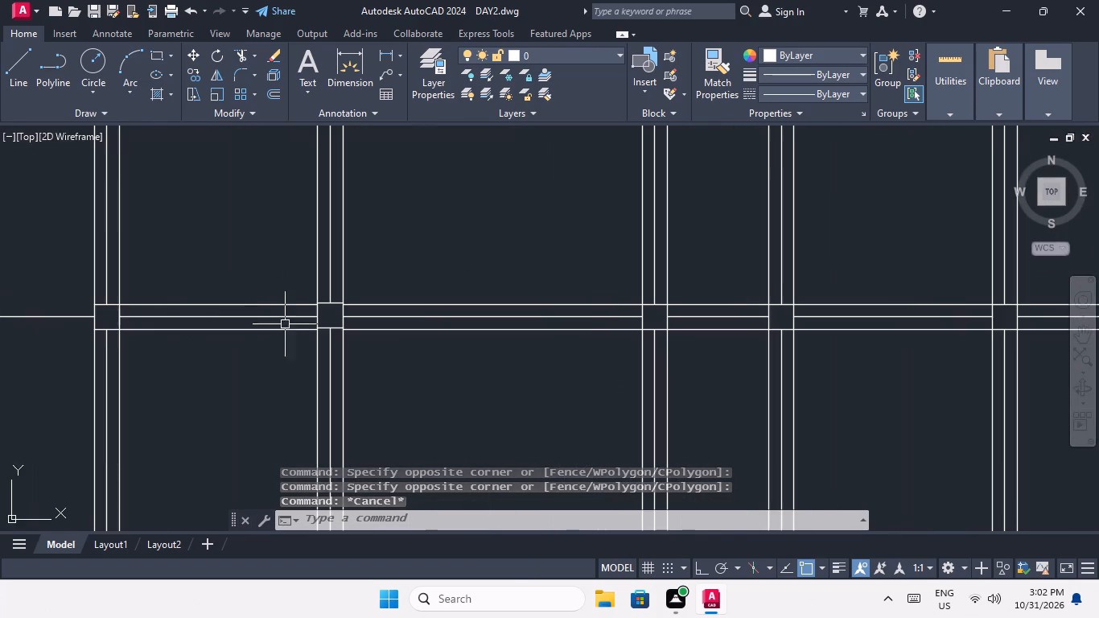
scroll(268, 308, up, 2)
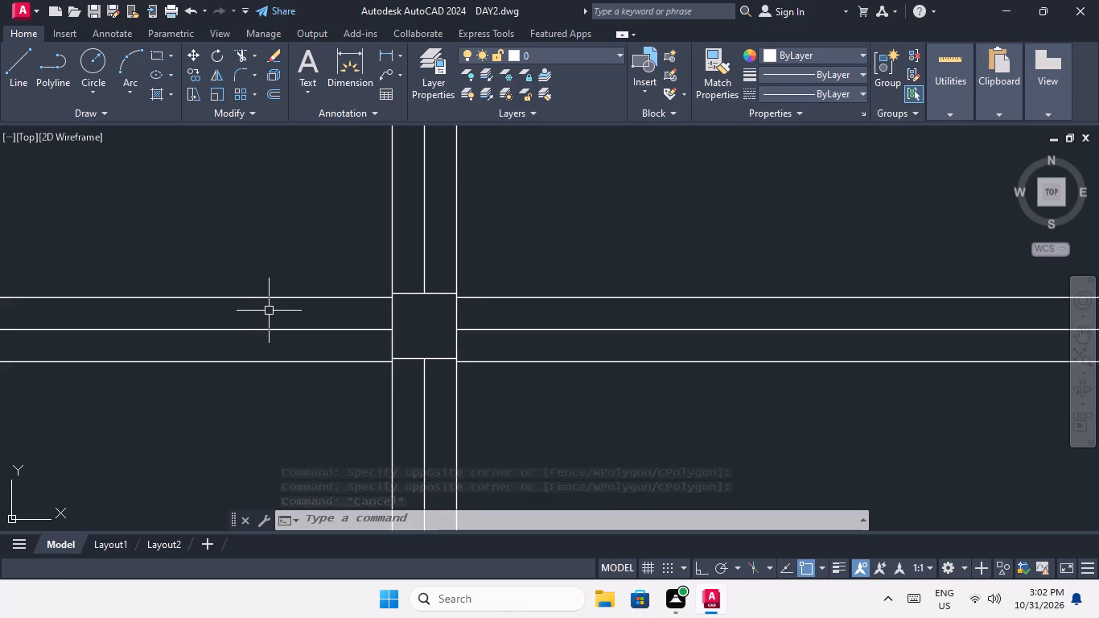
scroll(516, 333, down, 1)
middle_drag(564, 352, 493, 356)
scroll(470, 356, down, 2)
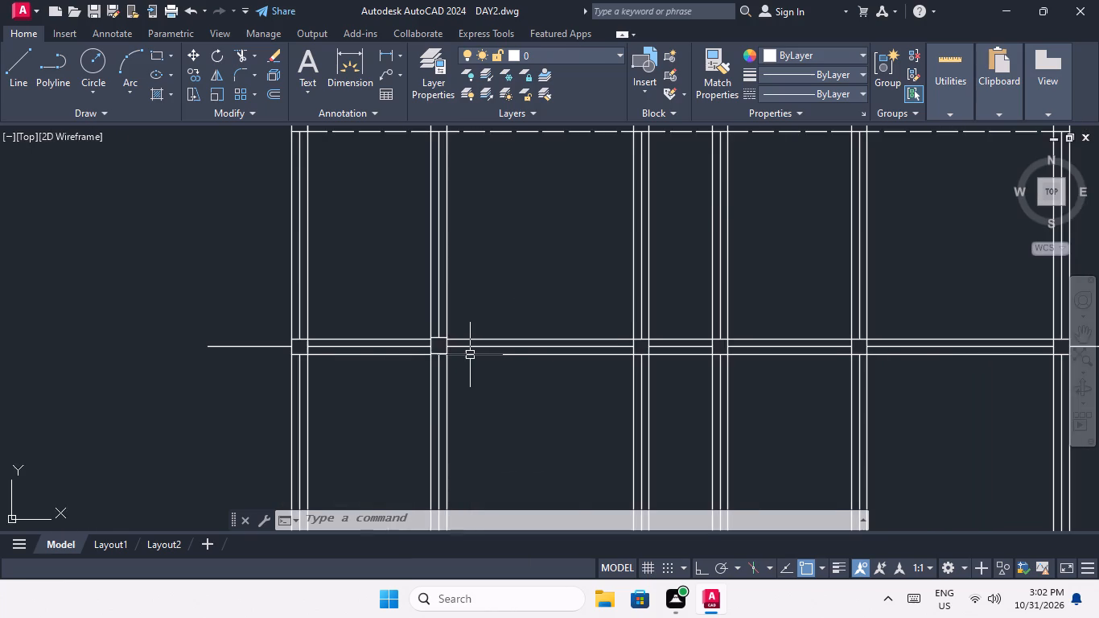
scroll(470, 355, down, 1)
middle_drag(469, 355, 457, 365)
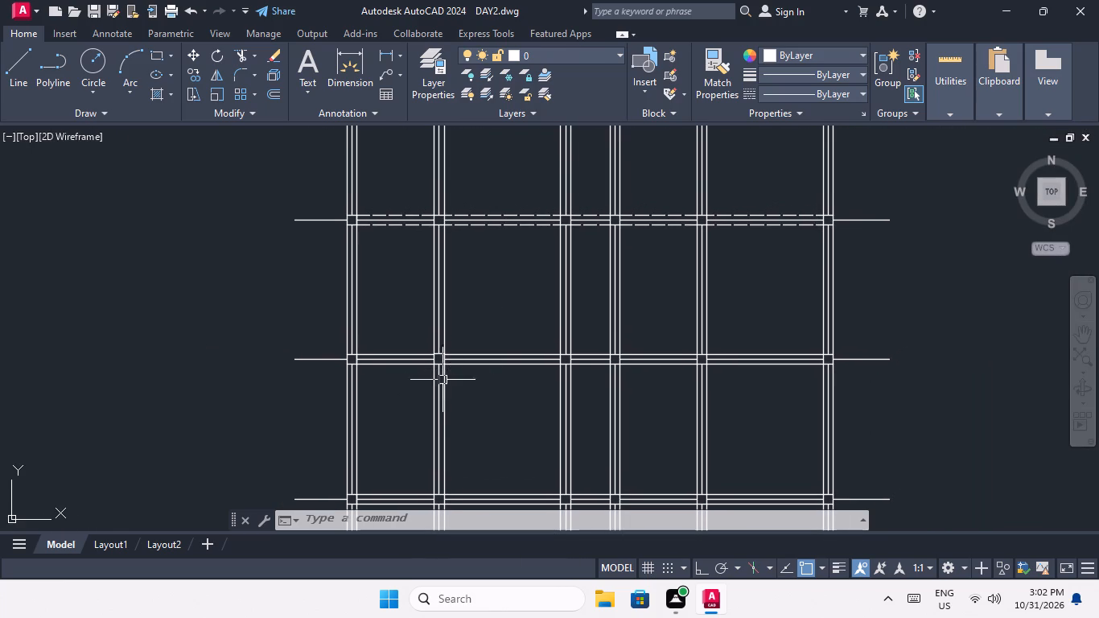
Select the offset lines on both sides of the sixth horizontal grid line from the top in the first bay.
scroll(394, 359, up, 5)
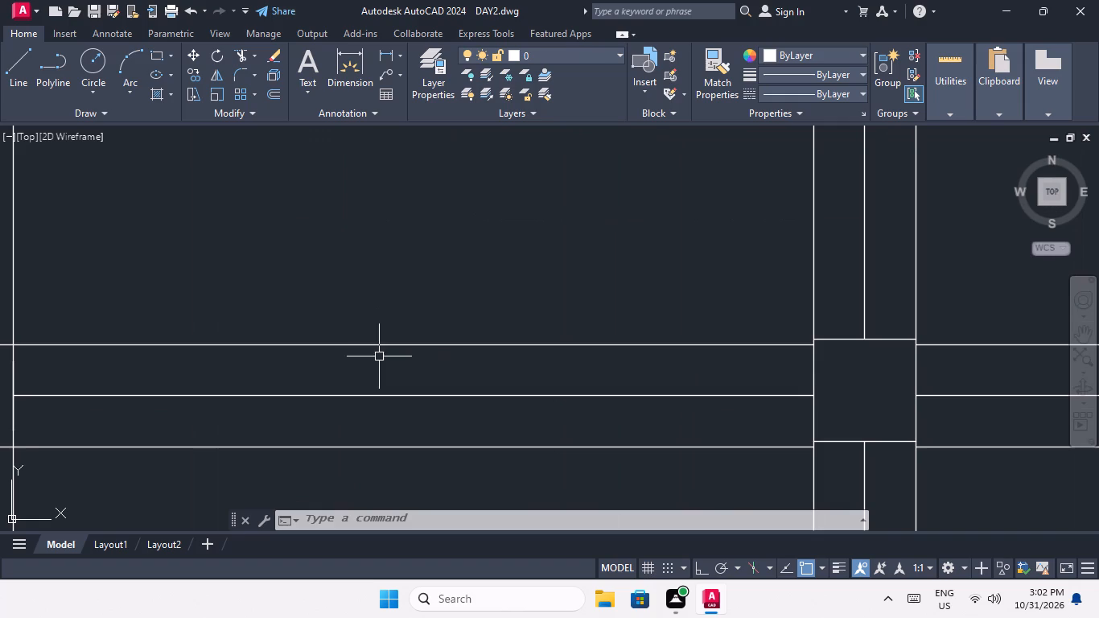
click(380, 360)
click(344, 290)
scroll(349, 284, down, 2)
scroll(349, 370, up, 1)
click(349, 370)
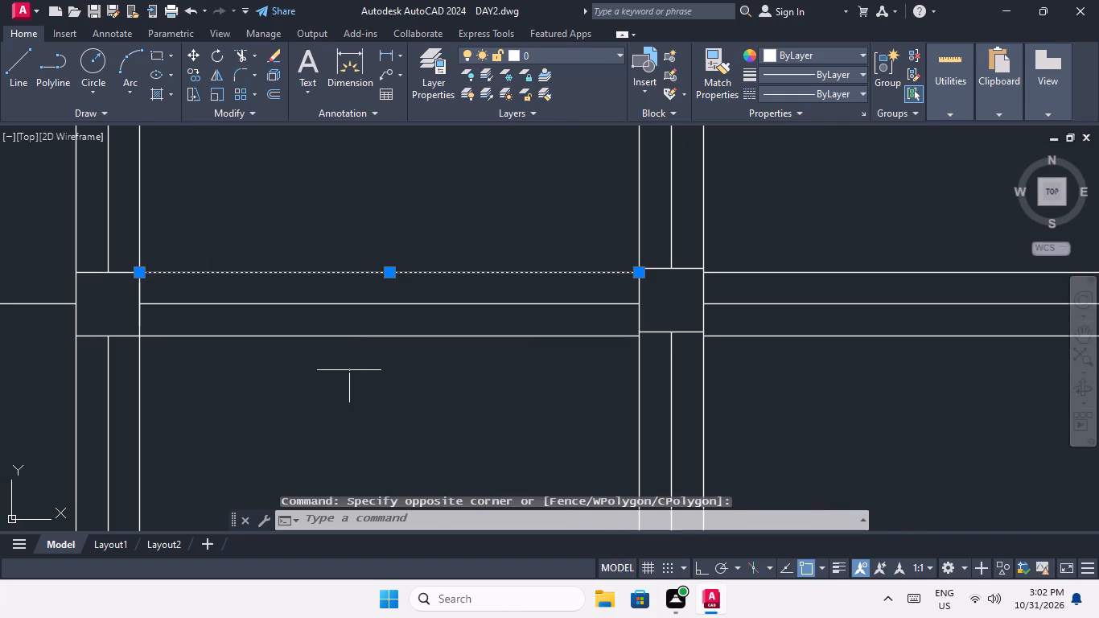
click(320, 324)
Add the offset lines on both sides of the sixth horizontal grid line in the second bay to the selection.
scroll(320, 324, down, 3)
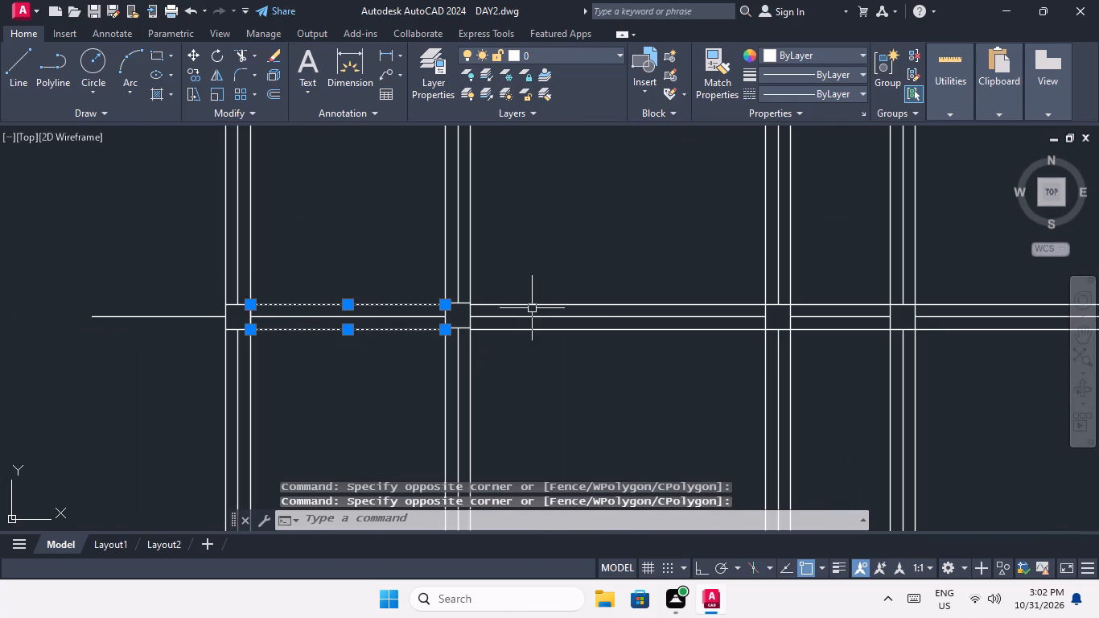
scroll(532, 308, up, 3)
click(533, 308)
click(511, 268)
scroll(511, 268, down, 2)
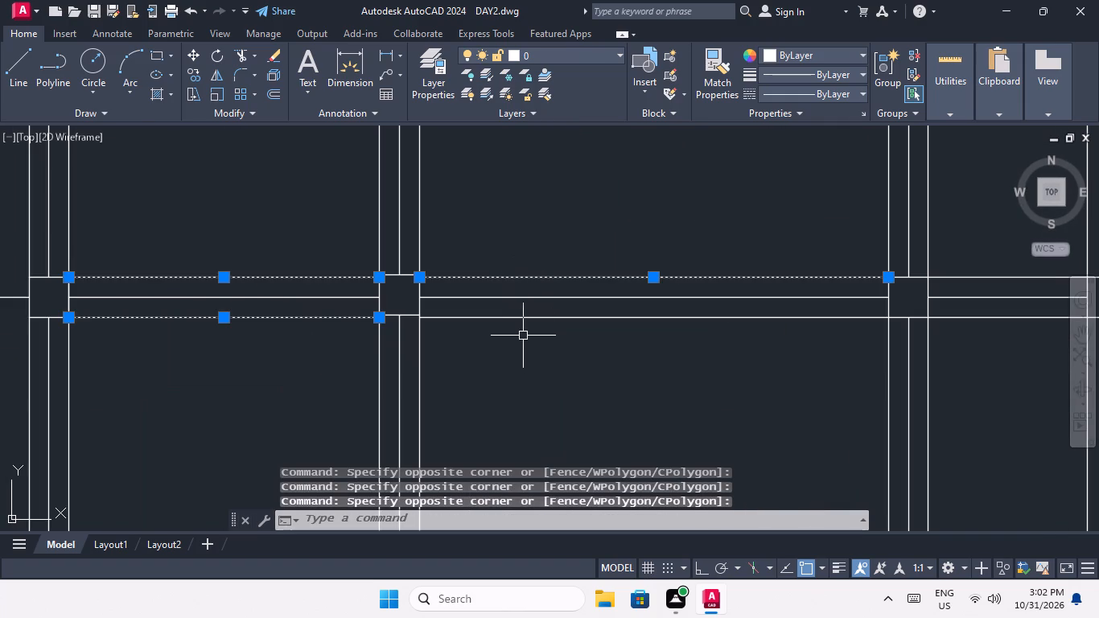
scroll(523, 335, up, 1)
click(523, 335)
click(505, 302)
scroll(505, 302, down, 4)
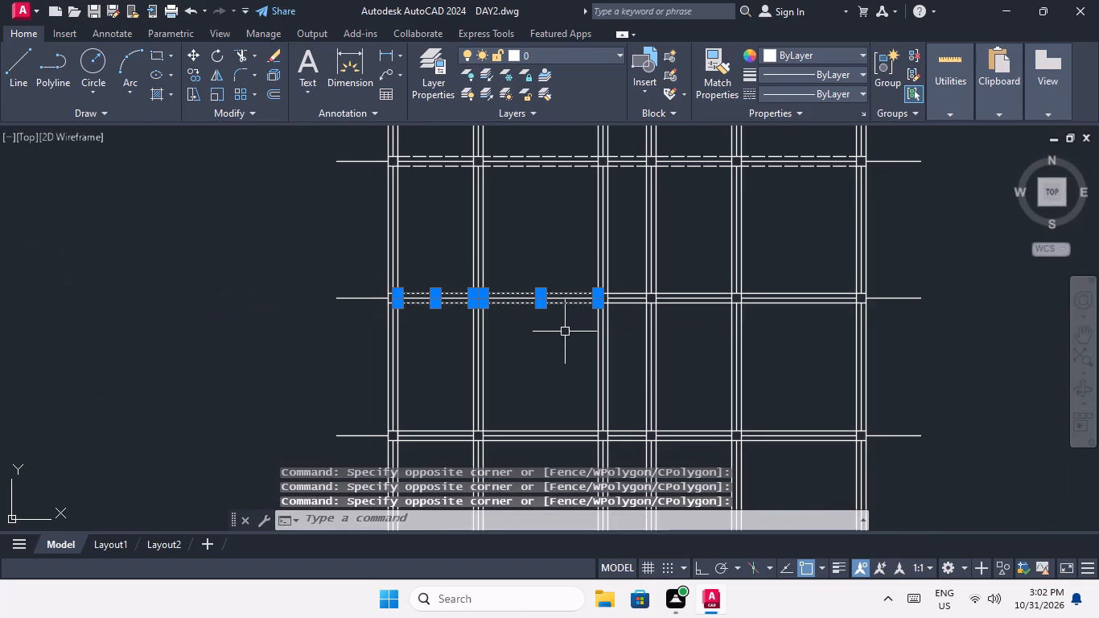
Add the offset lines on both sides of the sixth horizontal grid line in the third bay to the selection.
middle_drag(564, 331, 372, 348)
scroll(439, 311, up, 5)
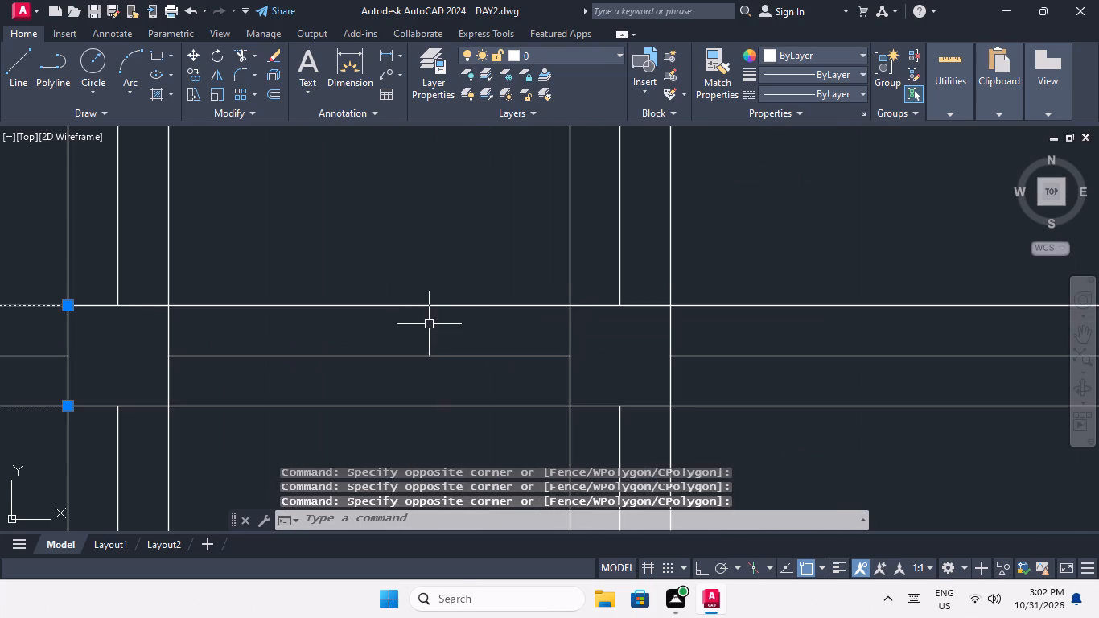
click(429, 324)
click(418, 280)
scroll(423, 262, down, 2)
scroll(414, 319, up, 2)
drag(418, 345, 415, 341)
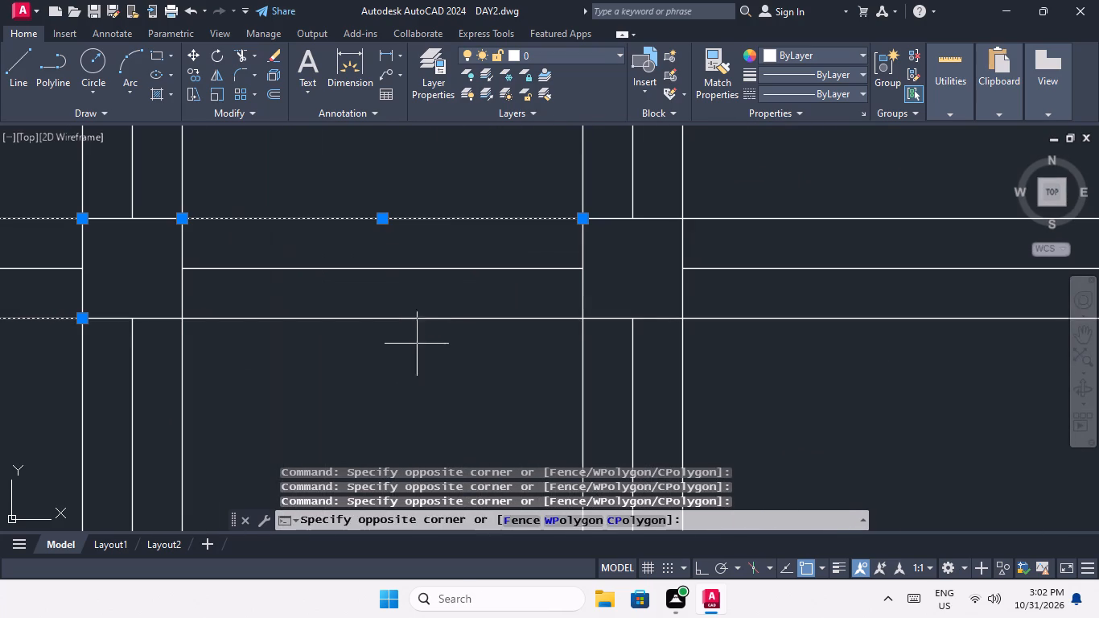
drag(415, 341, 400, 317)
click(387, 288)
Add the offset lines on both sides of the sixth horizontal grid line in the fourth bay to the selection.
scroll(387, 289, down, 4)
scroll(472, 282, up, 3)
click(472, 282)
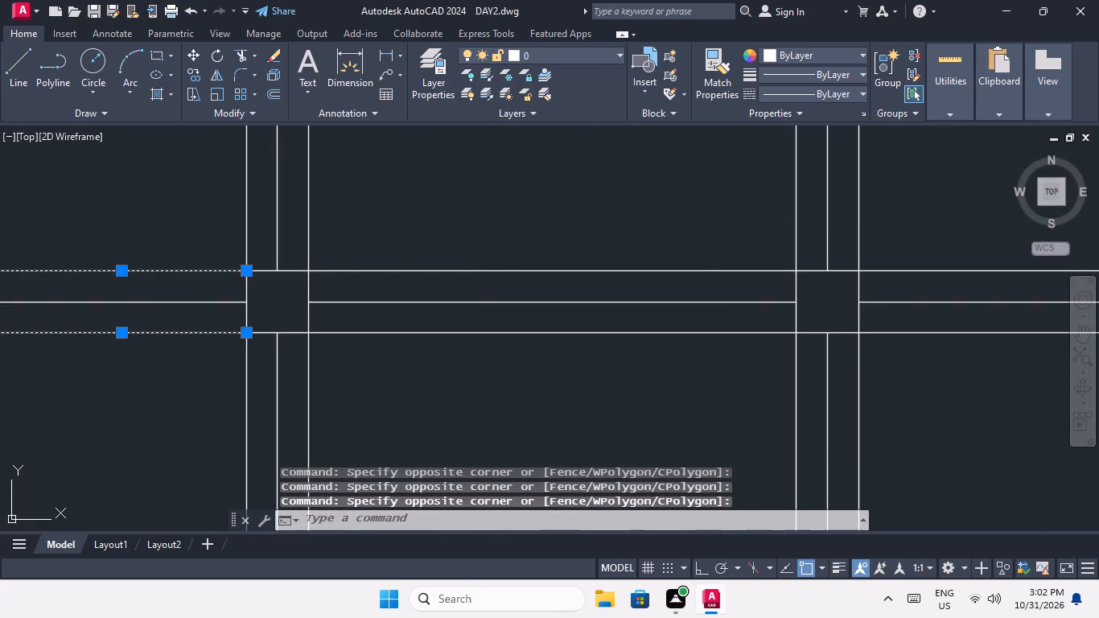
click(449, 235)
click(455, 356)
click(435, 328)
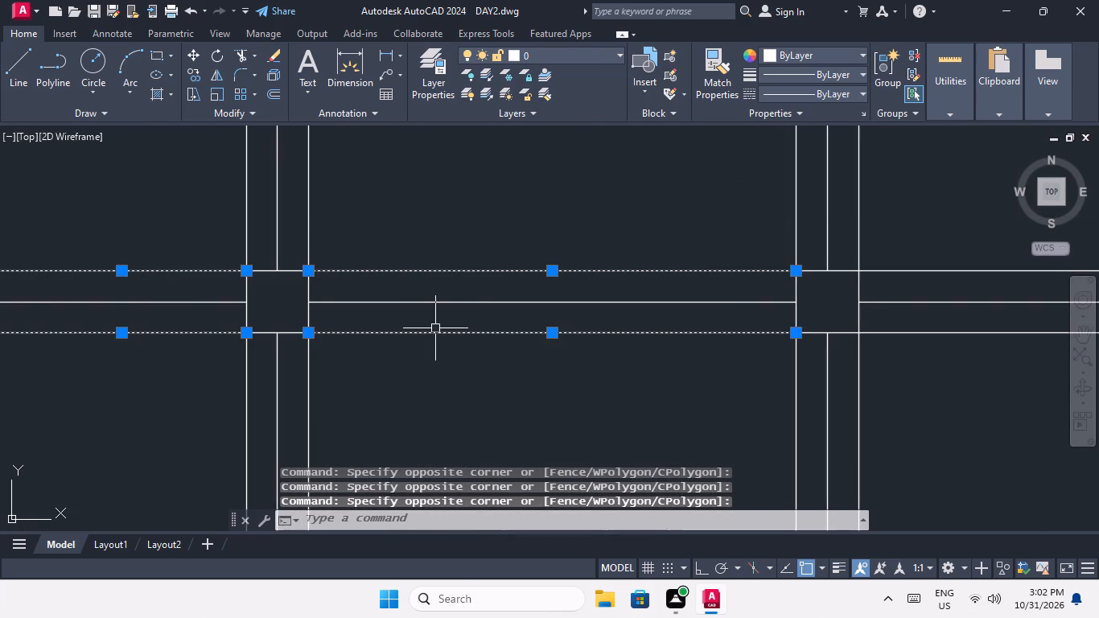
Add the offset lines on both sides of the sixth horizontal grid line in the fifth bay to the selection.
scroll(435, 328, down, 2)
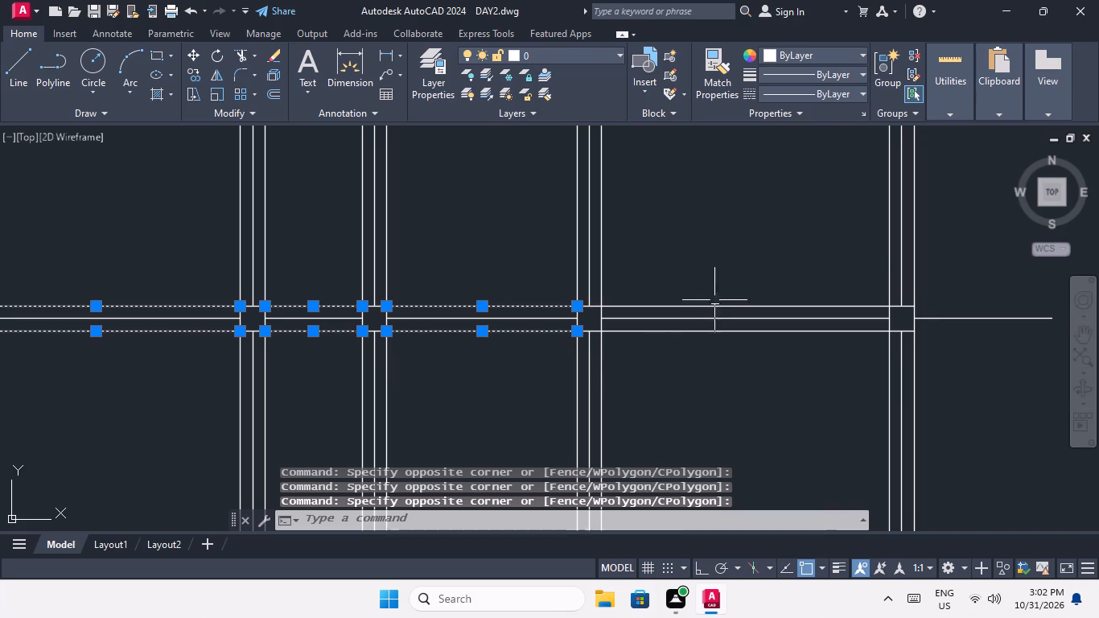
scroll(714, 316, up, 4)
drag(702, 285, 682, 245)
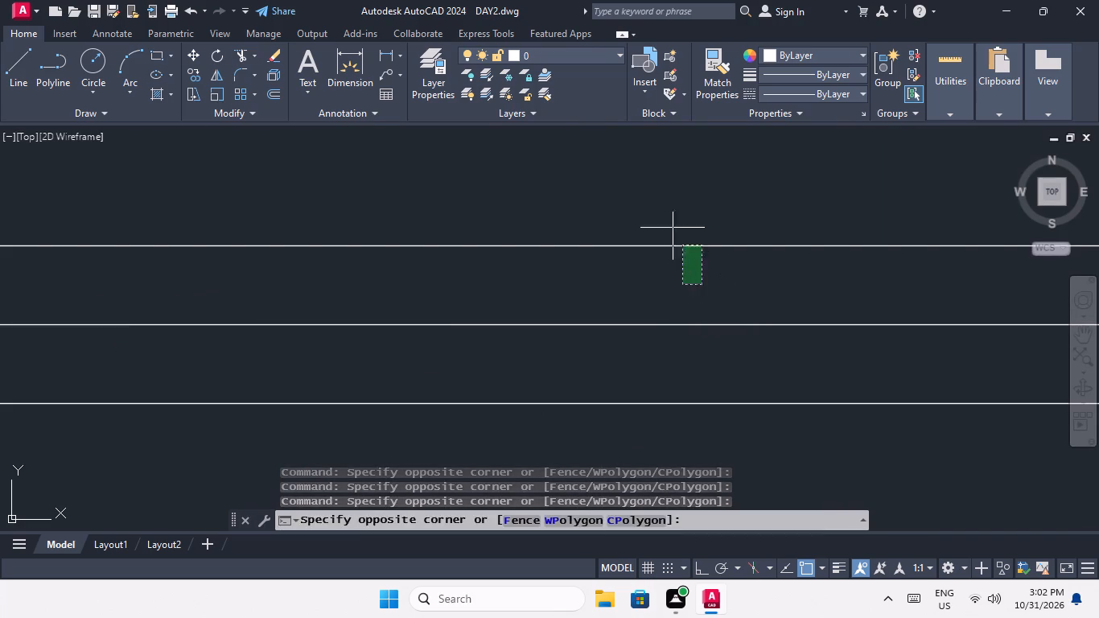
click(625, 143)
scroll(628, 163, down, 4)
scroll(637, 200, up, 3)
click(641, 225)
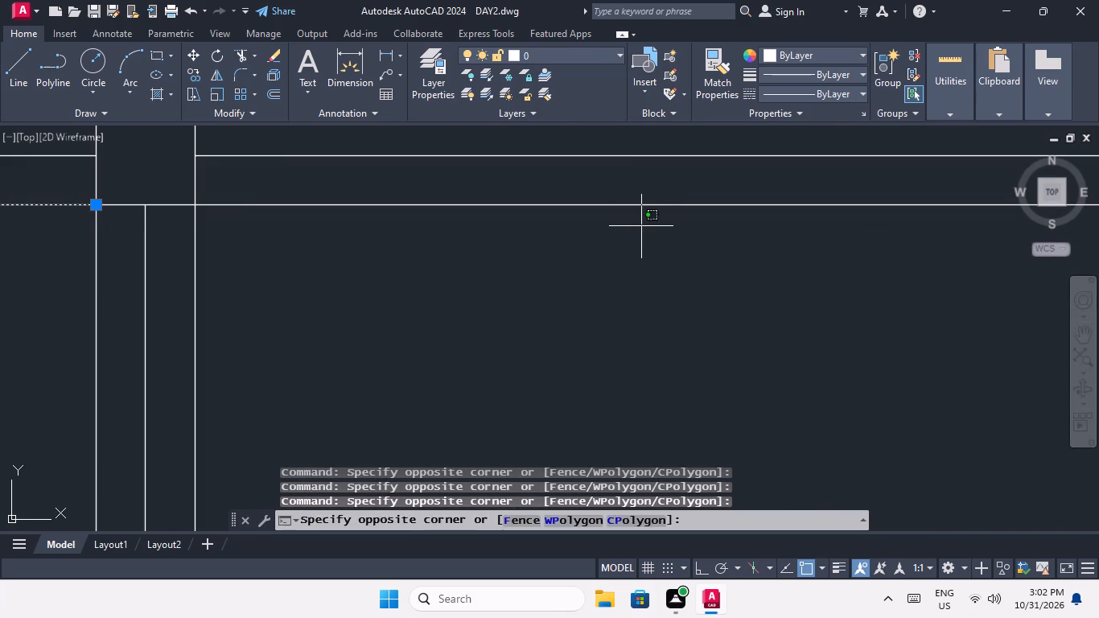
click(629, 208)
drag(636, 237, 631, 224)
click(619, 196)
Add the offset lines on both sides of the seventh horizontal grid line in the first bay to the selection.
scroll(619, 196, down, 4)
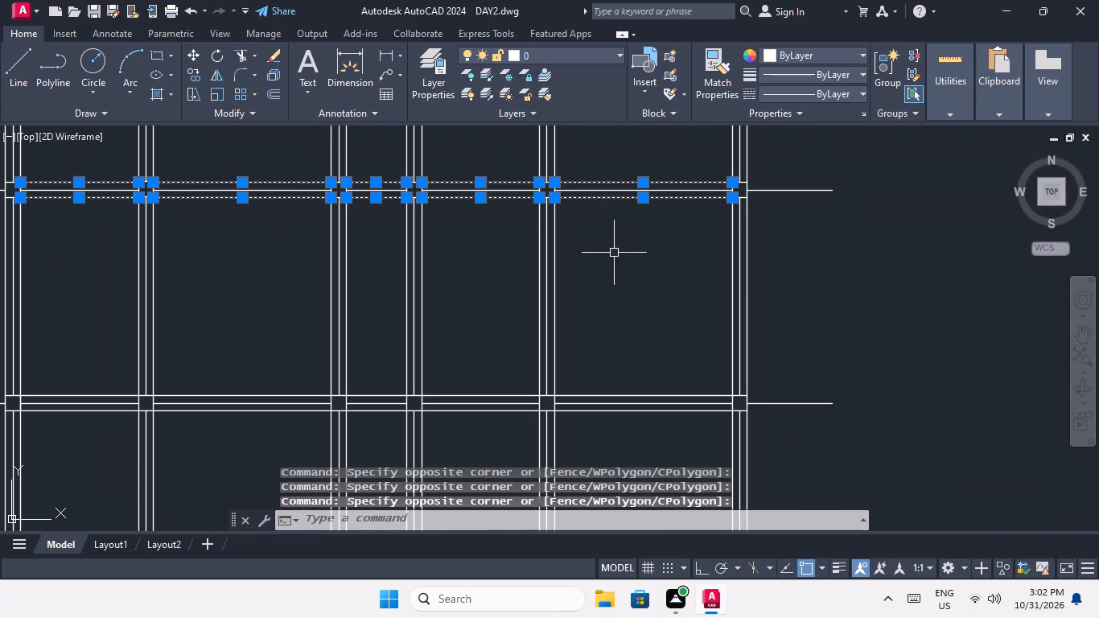
middle_drag(654, 281, 752, 211)
middle_drag(557, 309, 631, 268)
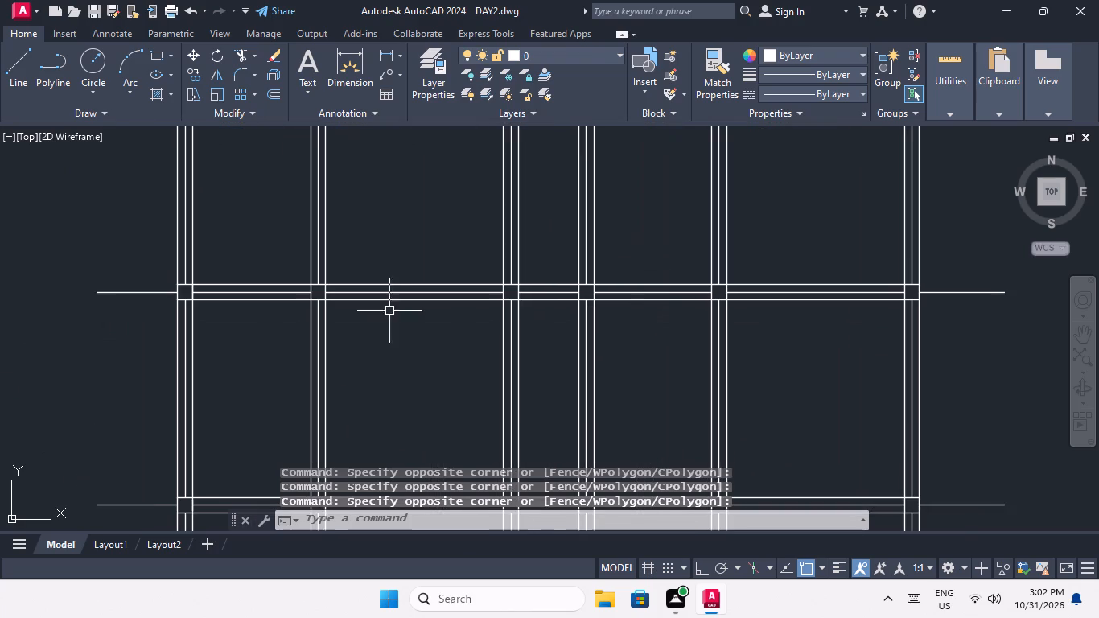
scroll(222, 289, up, 4)
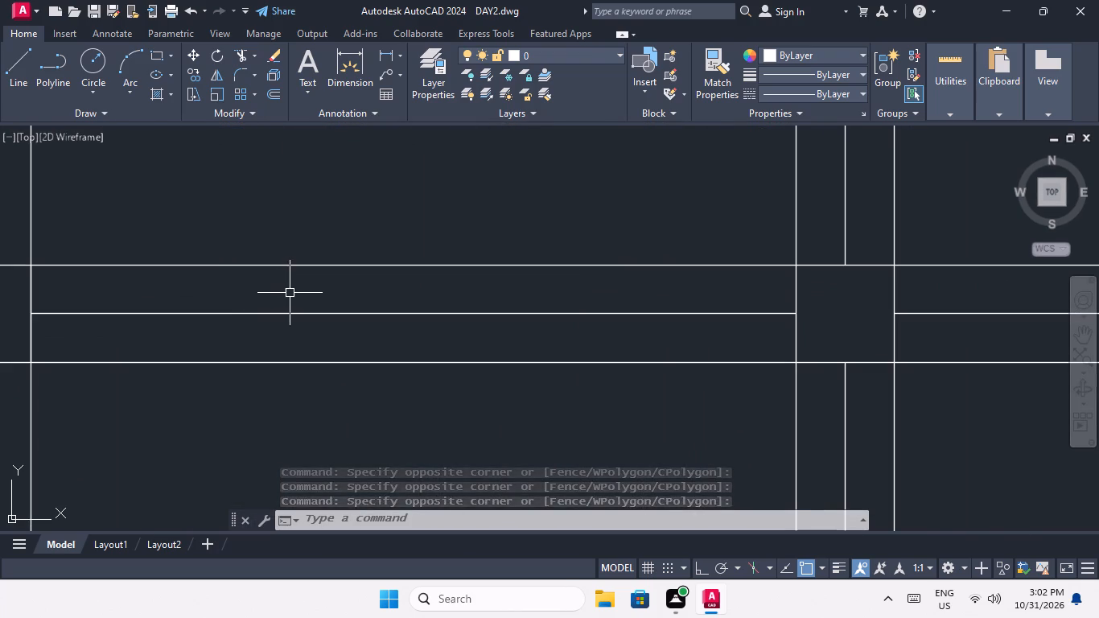
drag(293, 292, 284, 277)
click(270, 233)
scroll(270, 233, down, 2)
click(278, 299)
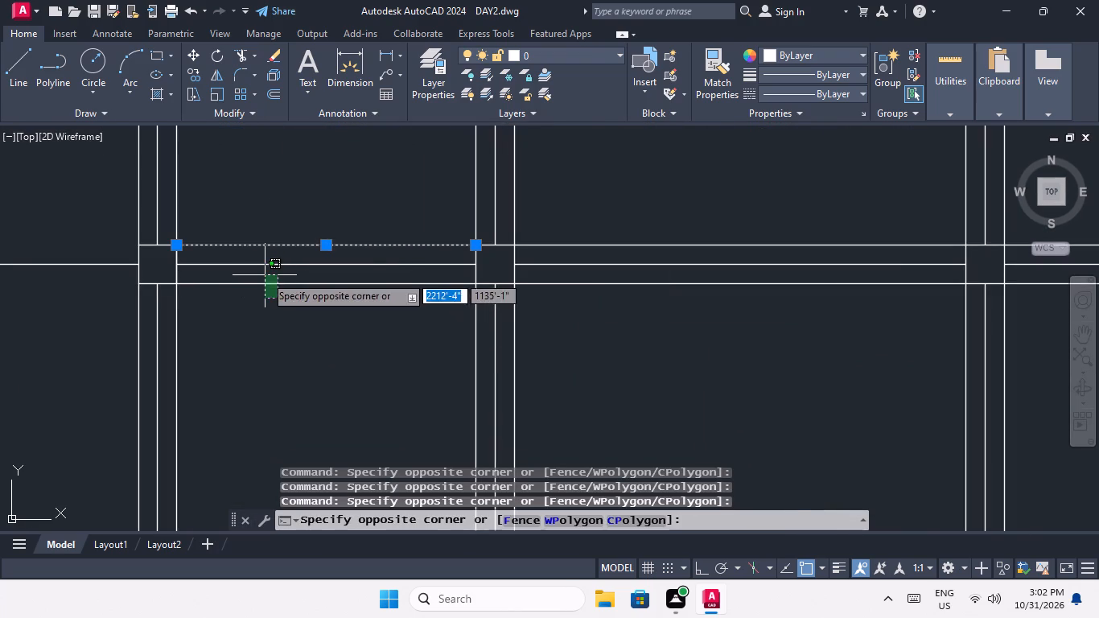
click(265, 275)
Add the offset lines on both sides of the seventh horizontal grid line in the second bay to the selection.
scroll(265, 274, down, 2)
scroll(393, 270, up, 4)
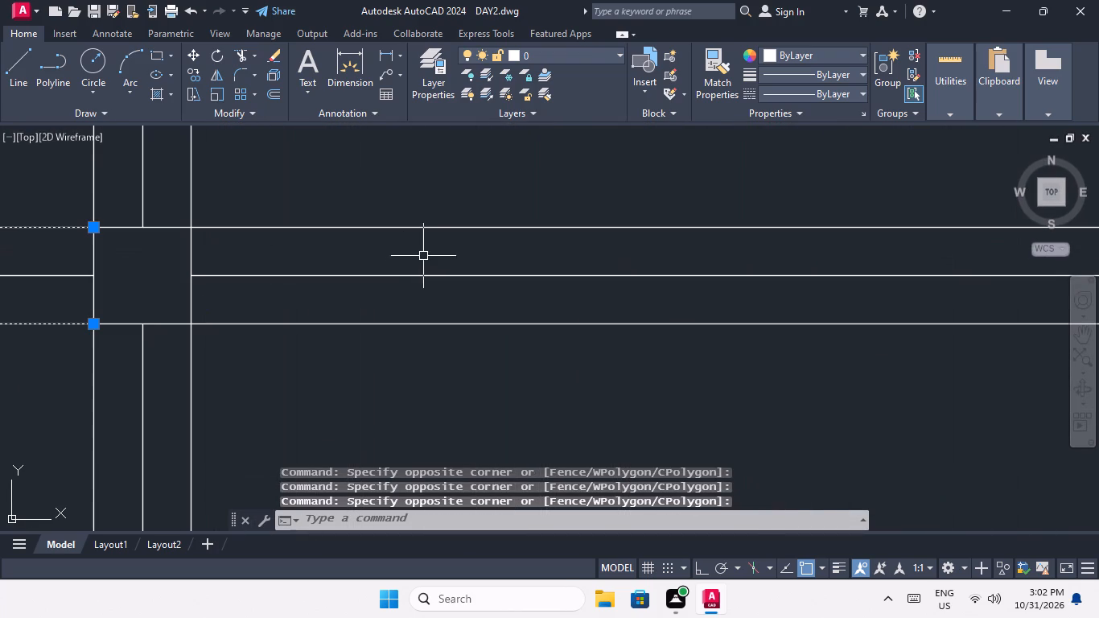
click(436, 253)
click(422, 204)
scroll(422, 204, down, 2)
scroll(423, 251, up, 2)
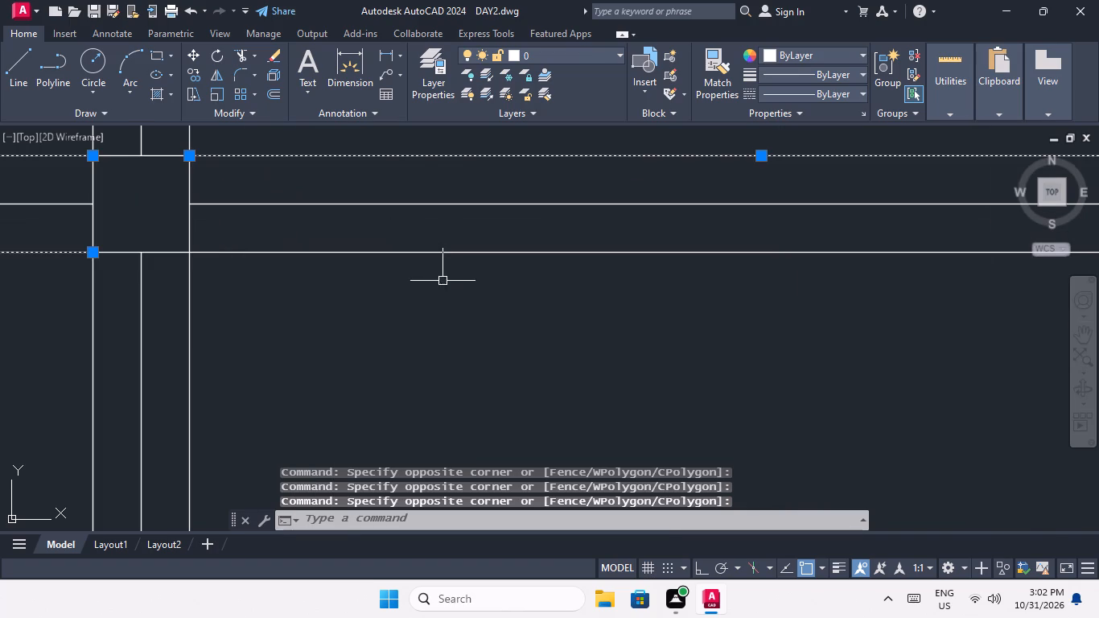
drag(442, 282, 437, 270)
click(418, 239)
Add the offset lines on both sides of the seventh horizontal grid line in the narrow third bay to the selection.
scroll(418, 239, down, 3)
middle_drag(496, 282, 134, 315)
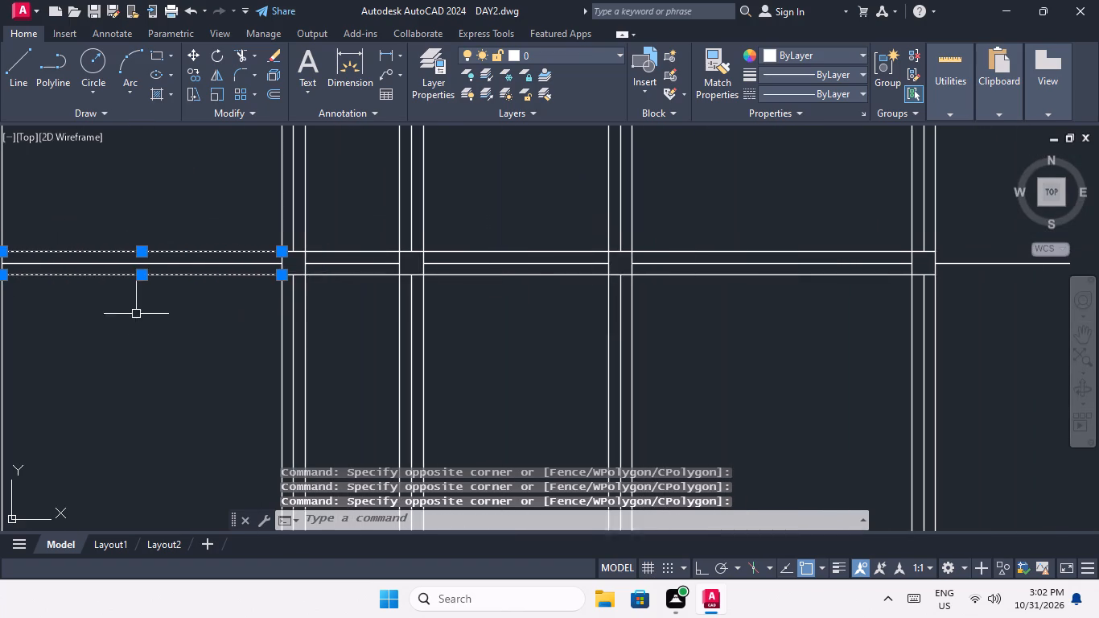
scroll(348, 250, up, 3)
click(348, 267)
click(324, 224)
scroll(324, 222, down, 2)
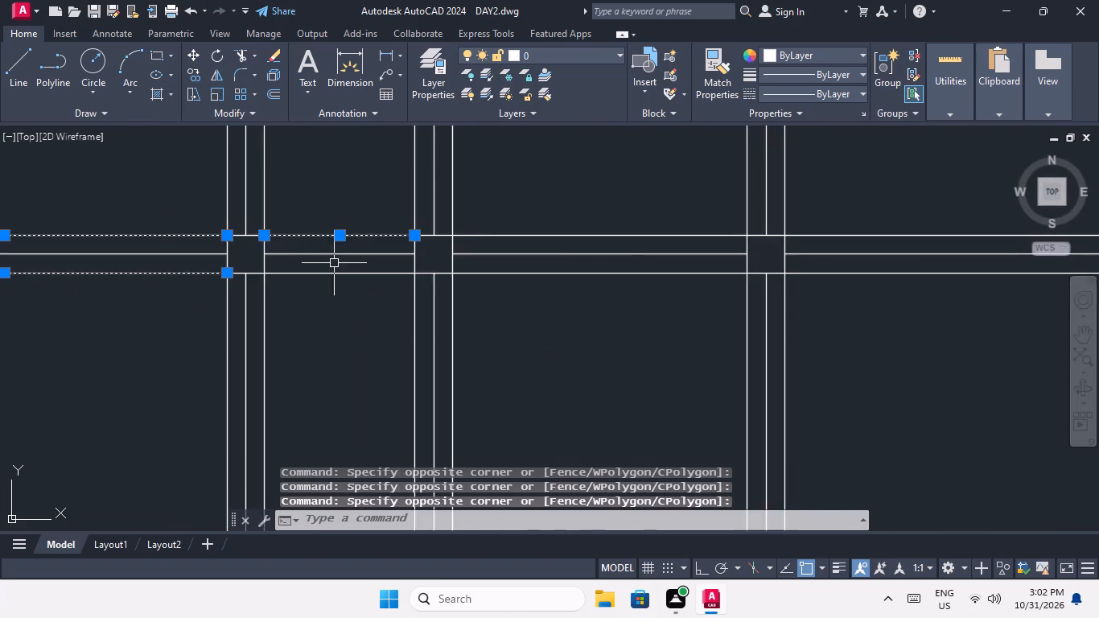
scroll(335, 264, up, 2)
click(344, 323)
click(315, 276)
Add the offset lines on both sides of the seventh horizontal grid line in the fourth bay to the selection.
scroll(315, 275, down, 2)
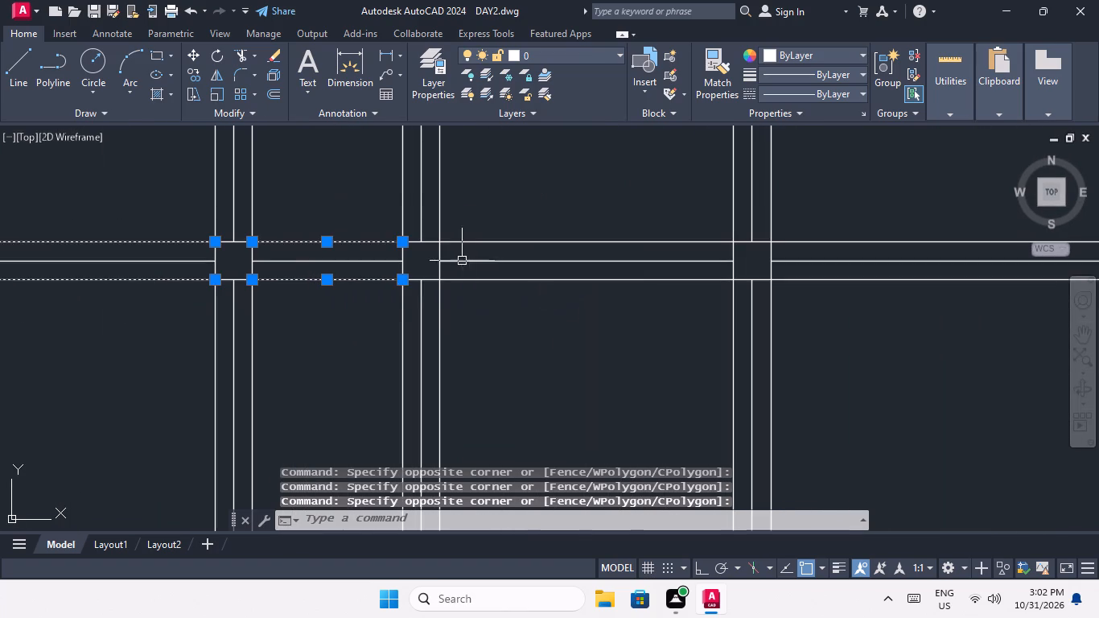
scroll(473, 258, up, 2)
drag(555, 241, 548, 225)
click(519, 180)
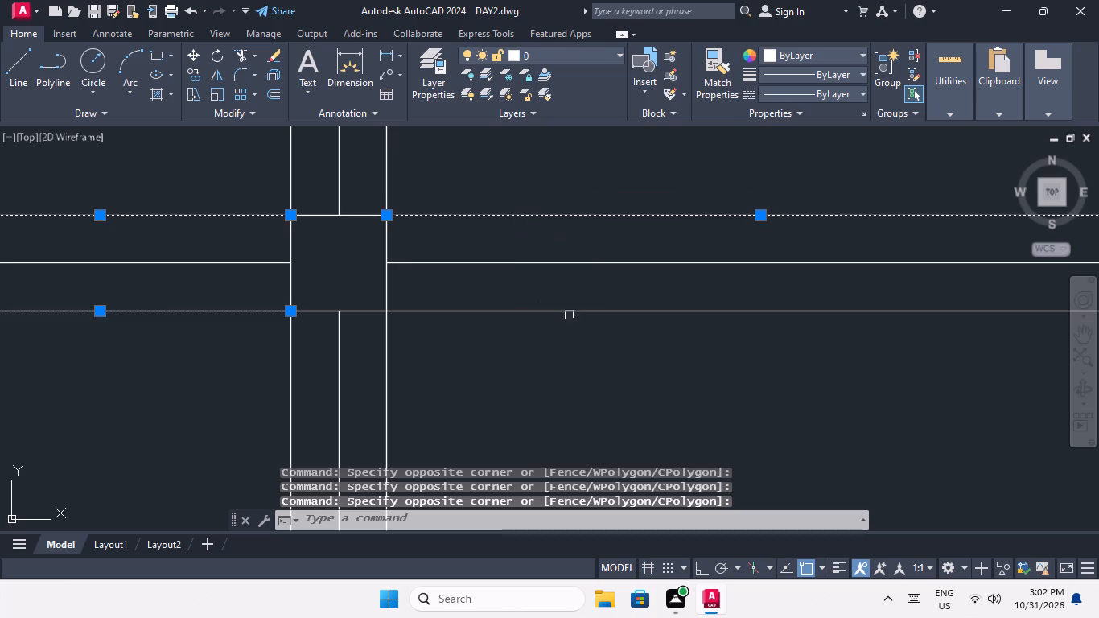
click(577, 344)
click(545, 295)
Add the offset lines on both sides of the seventh horizontal grid line in the fifth bay to the selection.
scroll(545, 295, down, 4)
middle_drag(618, 348, 371, 378)
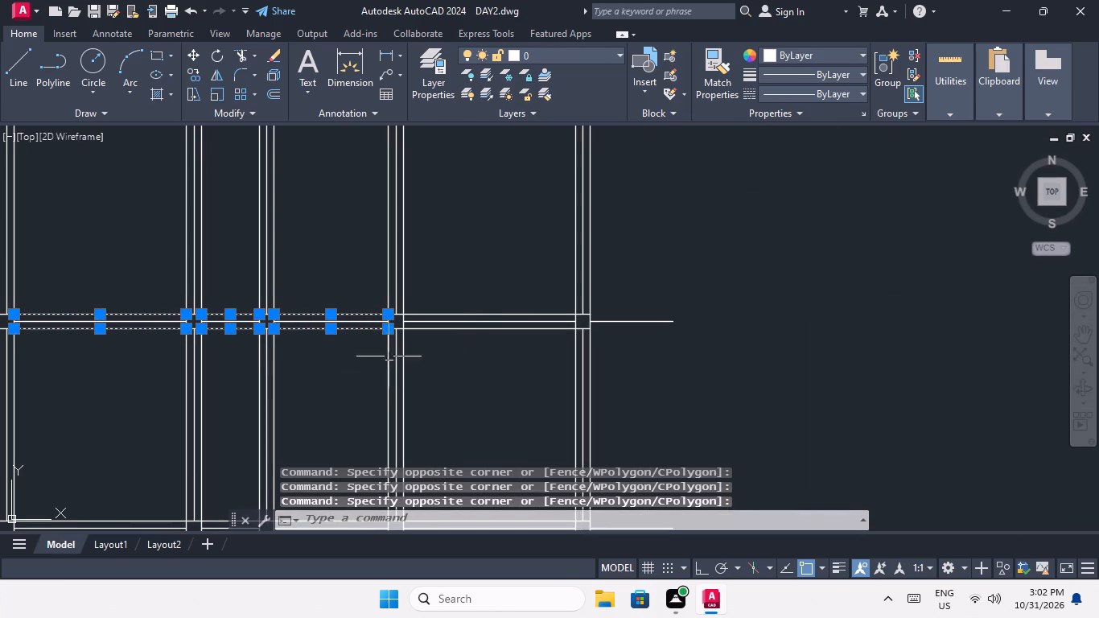
scroll(477, 310, up, 4)
drag(469, 355, 460, 333)
click(434, 266)
scroll(443, 250, down, 3)
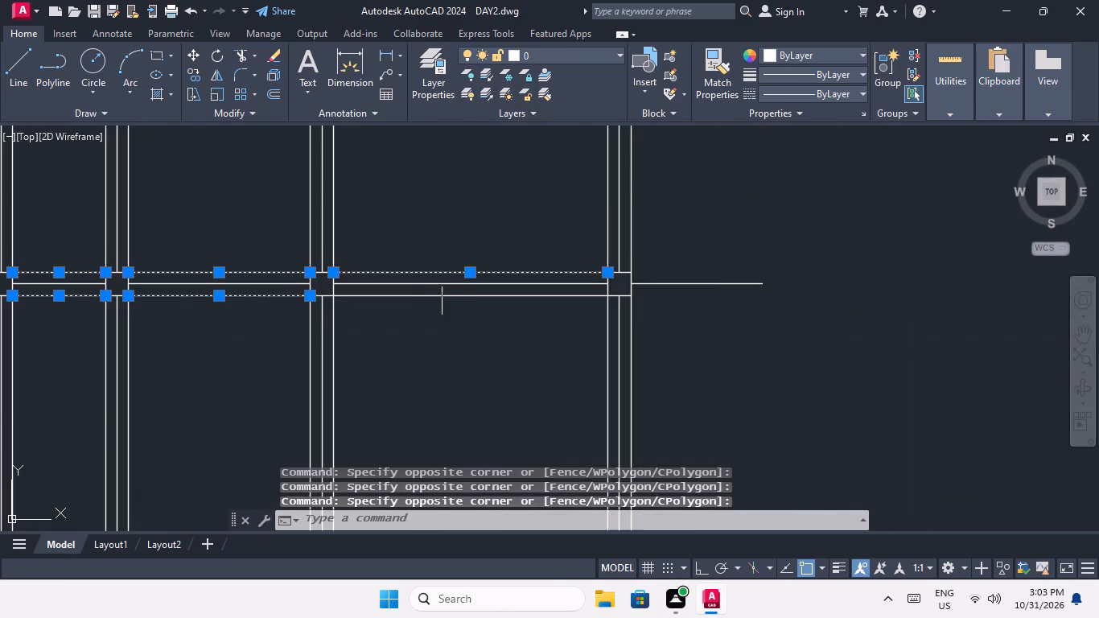
scroll(440, 296, up, 2)
drag(438, 319, 429, 312)
click(411, 286)
Add the offset lines on both sides of the eighth horizontal grid line in the first bay to the selection.
scroll(411, 286, down, 3)
middle_drag(403, 334, 489, 299)
scroll(488, 299, down, 3)
scroll(348, 342, up, 5)
scroll(406, 303, up, 1)
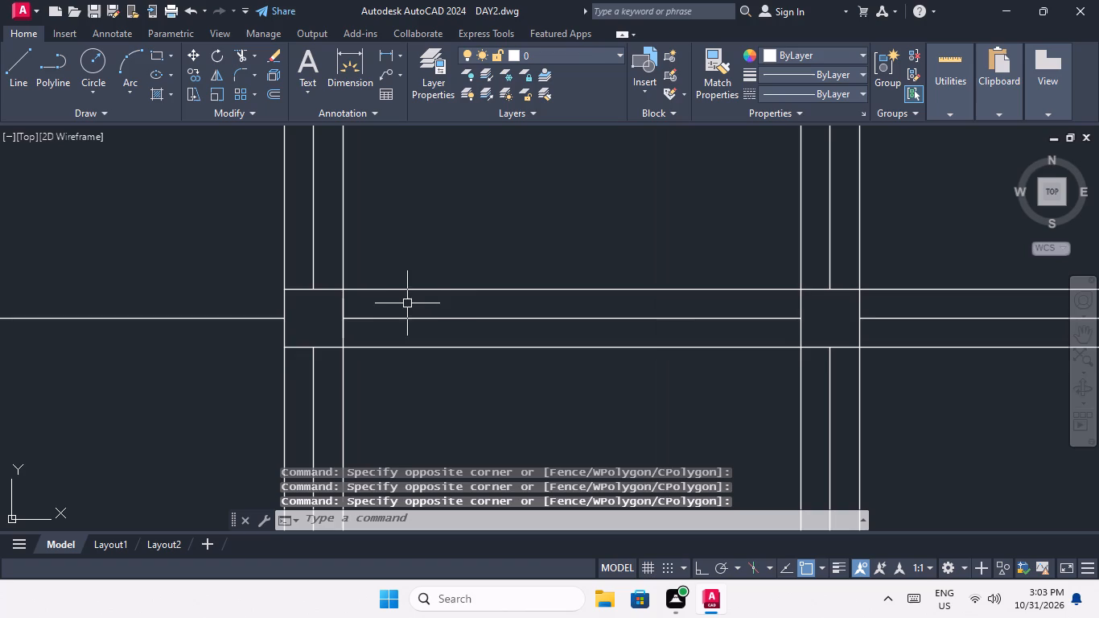
click(438, 305)
click(426, 258)
click(450, 375)
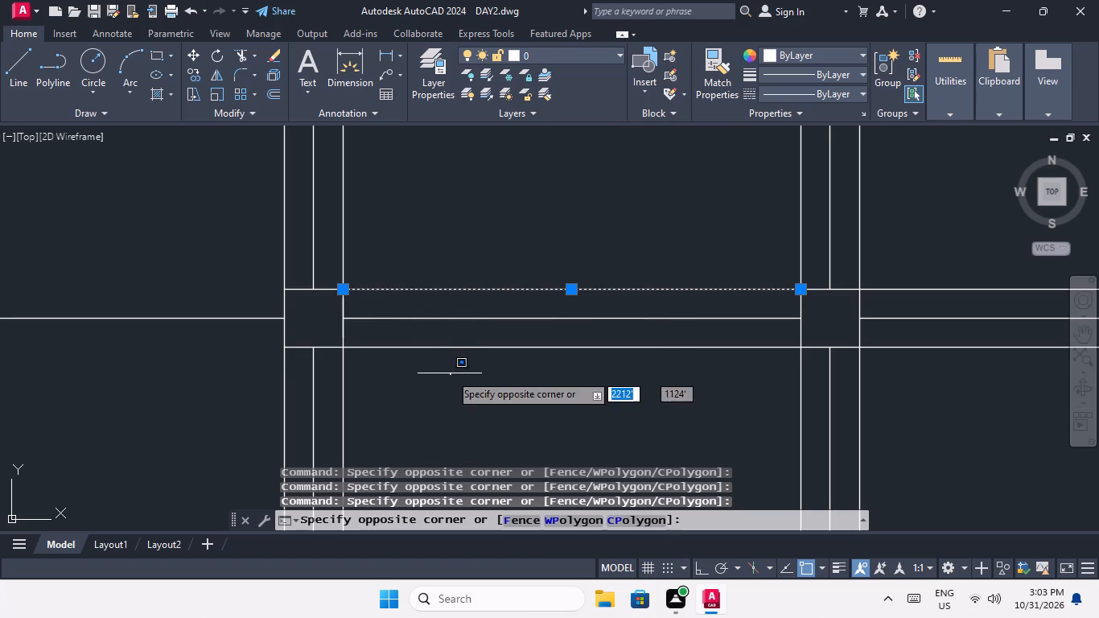
click(426, 336)
Add the offset lines on both sides of the eighth horizontal grid line in the second bay to the selection.
scroll(426, 336, down, 3)
scroll(585, 334, up, 4)
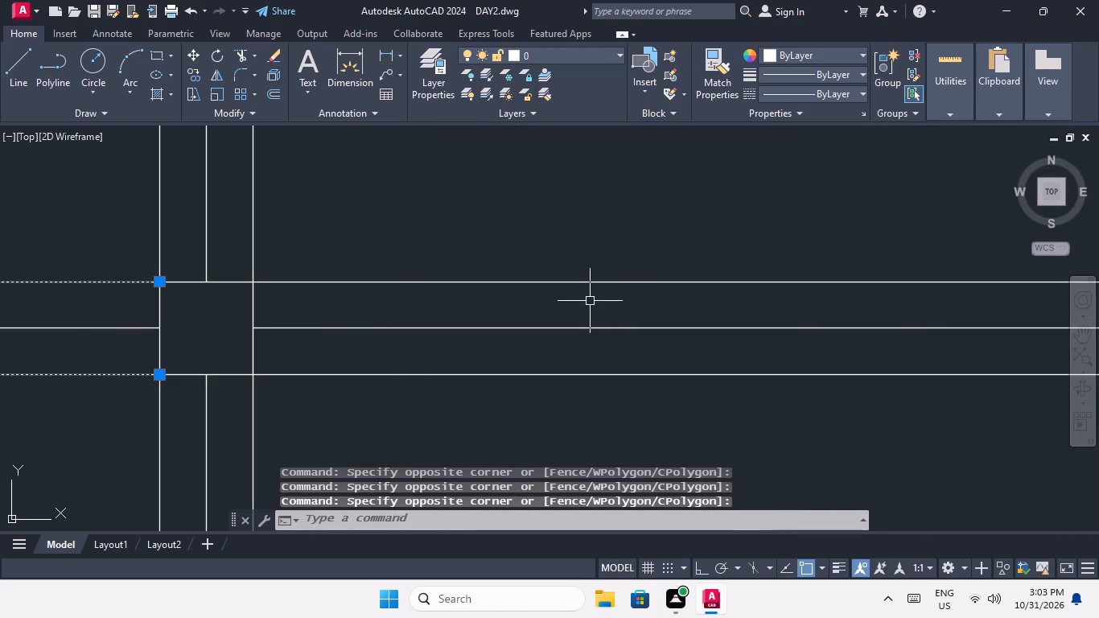
click(590, 299)
click(548, 232)
scroll(548, 232, down, 2)
scroll(548, 289, up, 2)
click(550, 323)
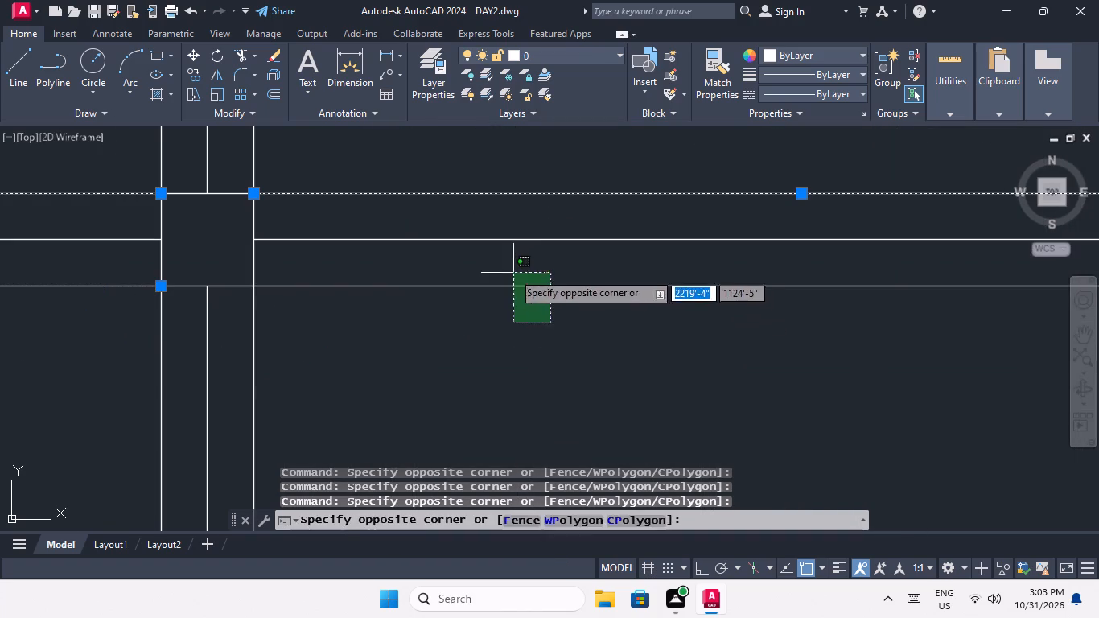
click(512, 270)
Add the offset lines on both sides of the eighth horizontal grid line in the narrow third bay to the selection.
scroll(512, 271, down, 4)
middle_drag(577, 319, 374, 365)
scroll(492, 308, up, 4)
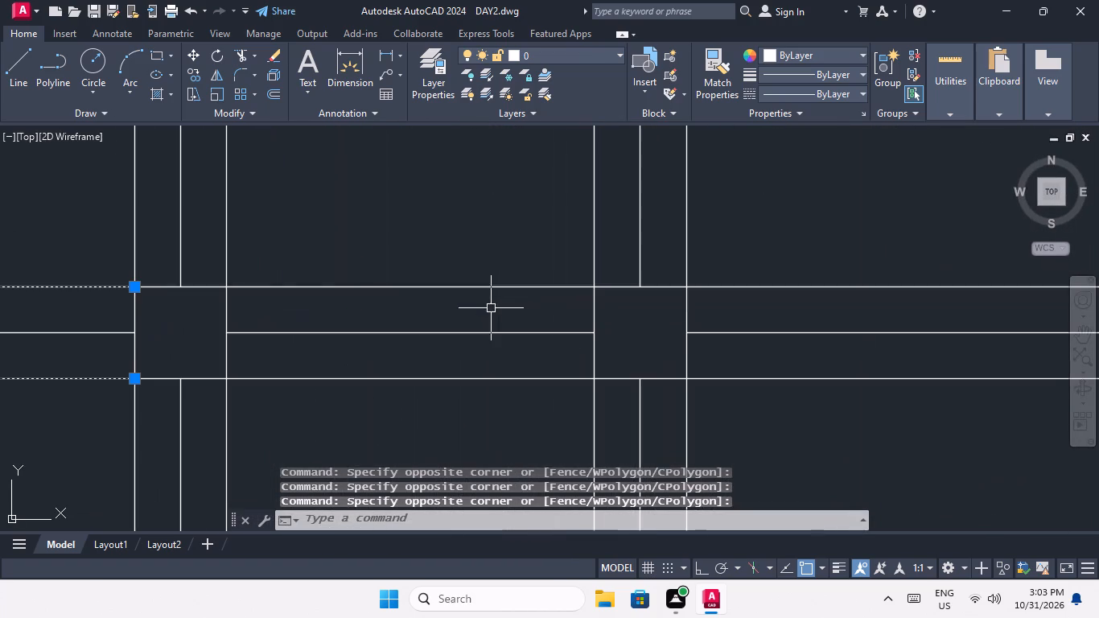
drag(468, 305, 462, 294)
click(434, 240)
drag(451, 408, 444, 397)
click(423, 361)
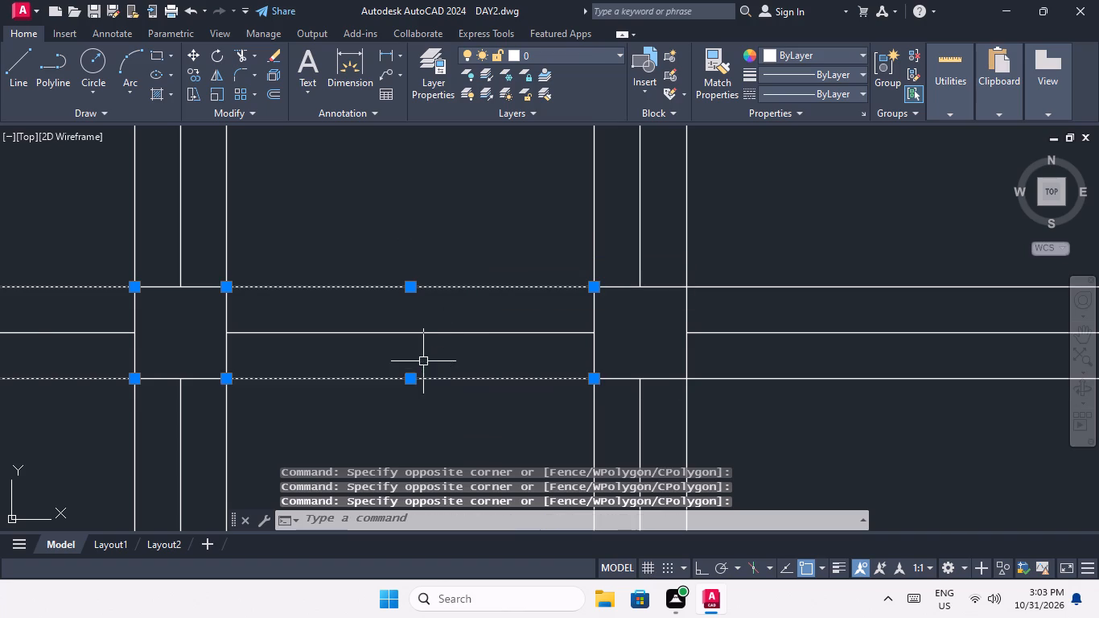
Add the offset lines on both sides of the eighth horizontal grid line in the fourth bay to the selection.
scroll(422, 357, down, 3)
scroll(574, 341, up, 3)
drag(550, 362, 544, 350)
click(515, 285)
click(562, 447)
click(546, 426)
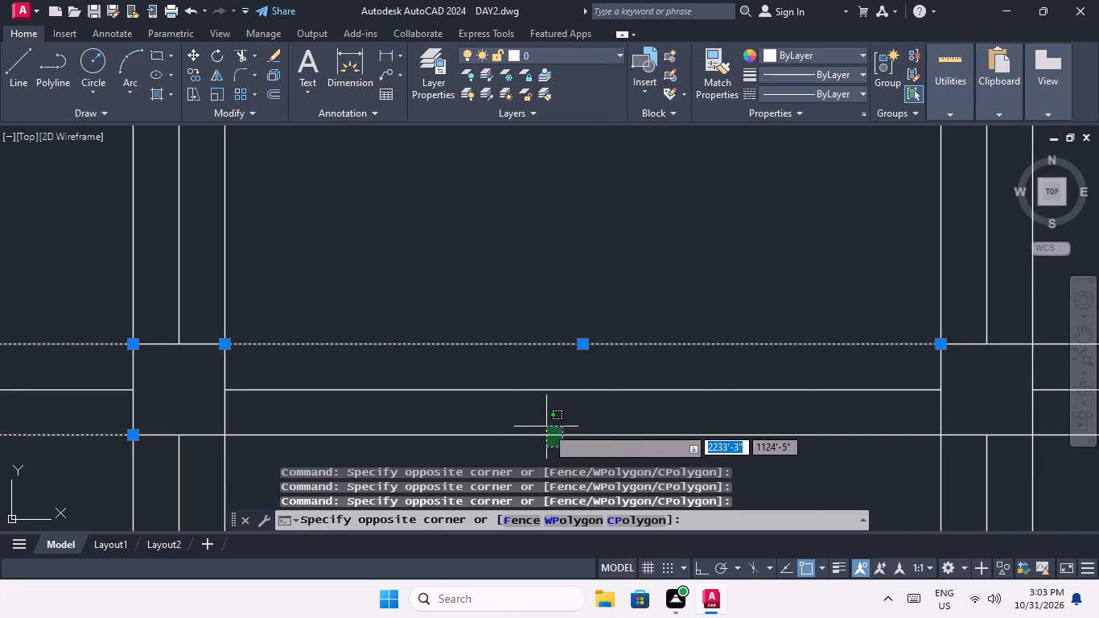
Add the offset lines on both sides of the eighth horizontal grid line in the fifth bay to the selection.
scroll(549, 365, down, 3)
middle_drag(714, 393, 449, 351)
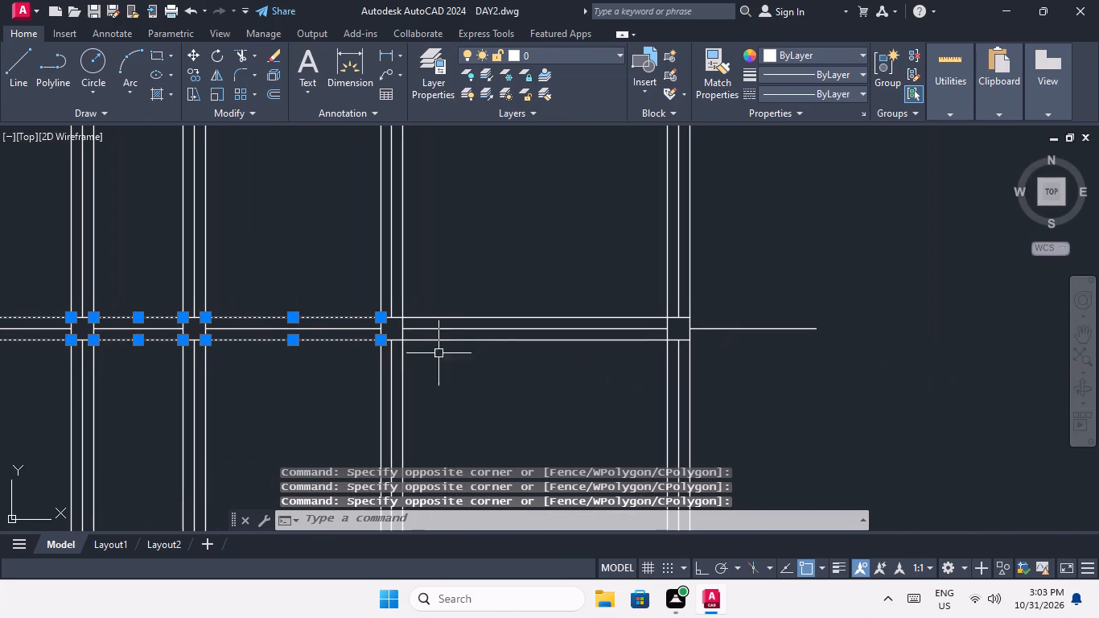
scroll(502, 325, up, 3)
click(510, 315)
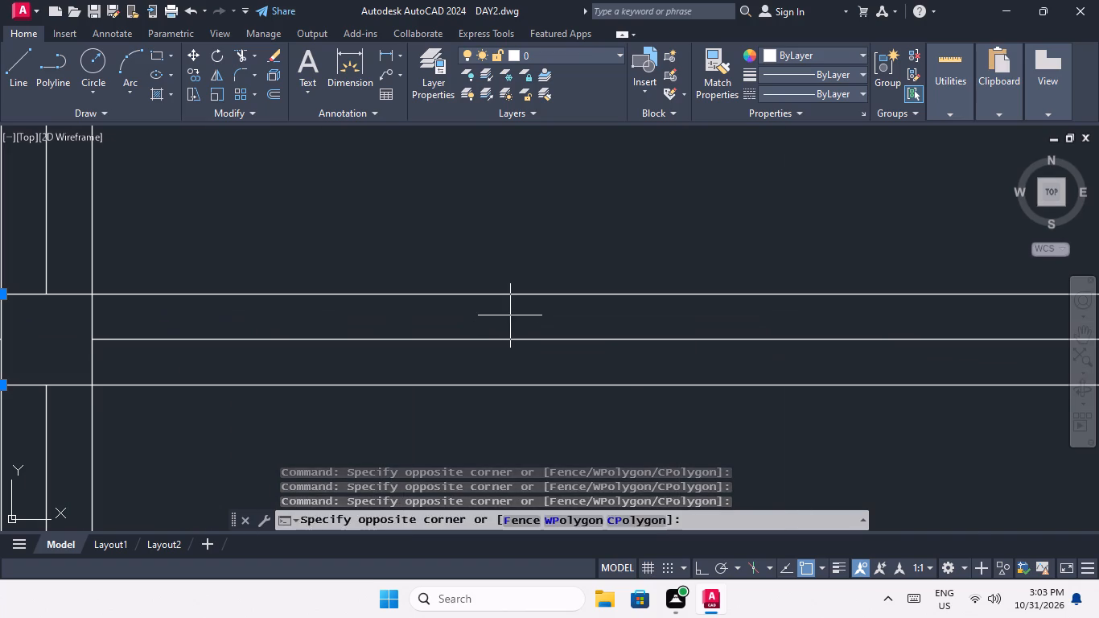
click(486, 259)
scroll(488, 249, down, 2)
scroll(448, 315, up, 2)
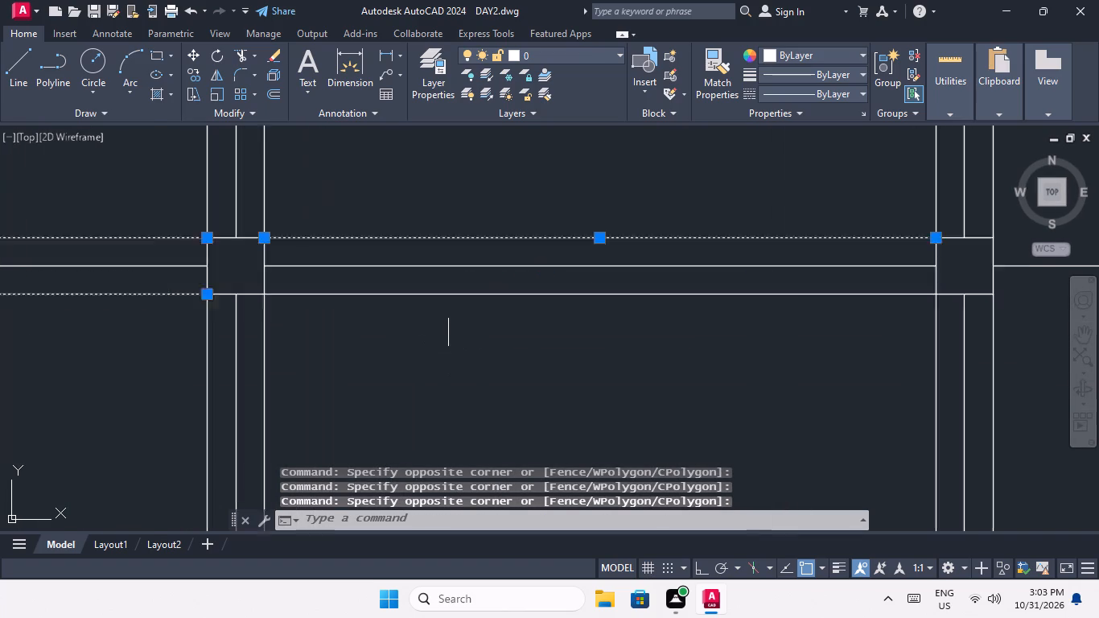
drag(450, 315, 446, 302)
click(407, 263)
Add the offset lines on both sides of the ninth horizontal grid line in the first bay to the selection.
scroll(423, 245, down, 3)
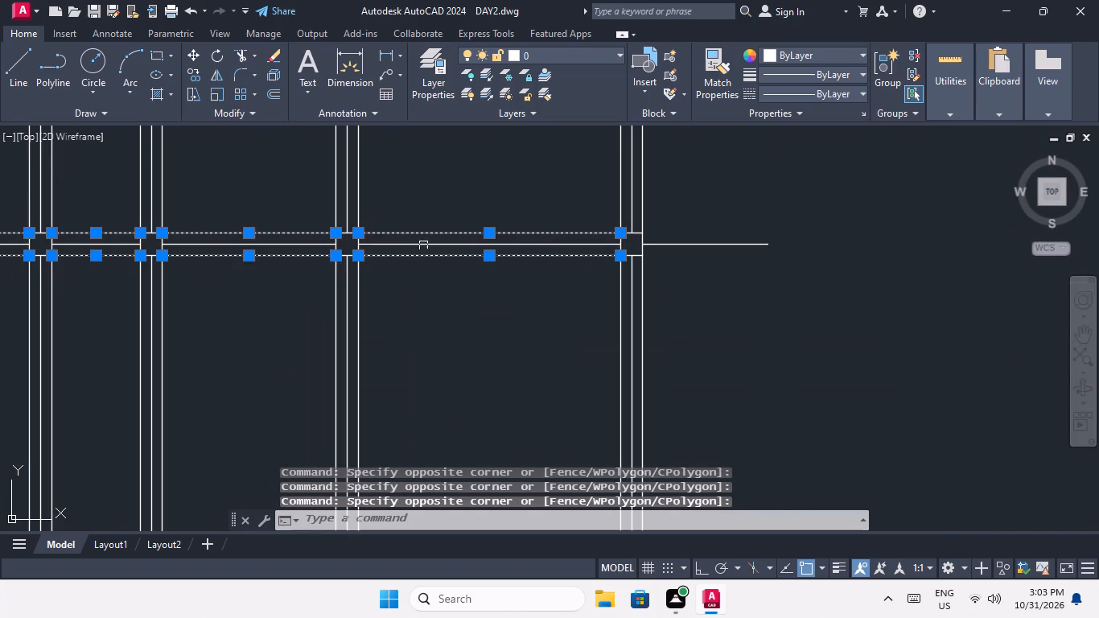
middle_drag(437, 315, 502, 278)
scroll(508, 270, down, 2)
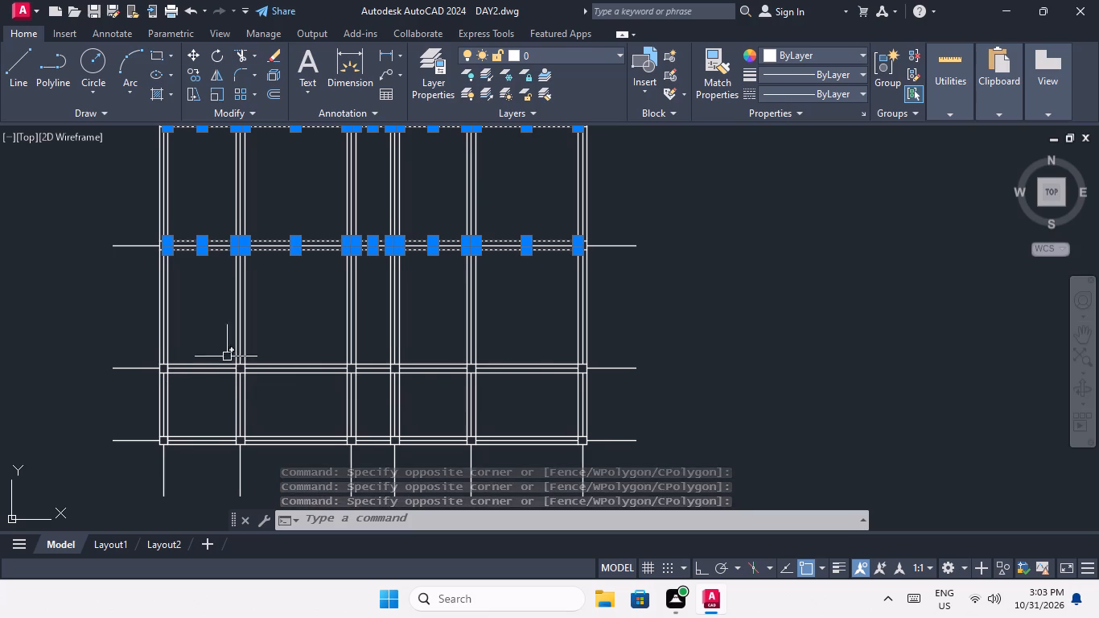
middle_drag(284, 328, 303, 320)
scroll(227, 372, up, 2)
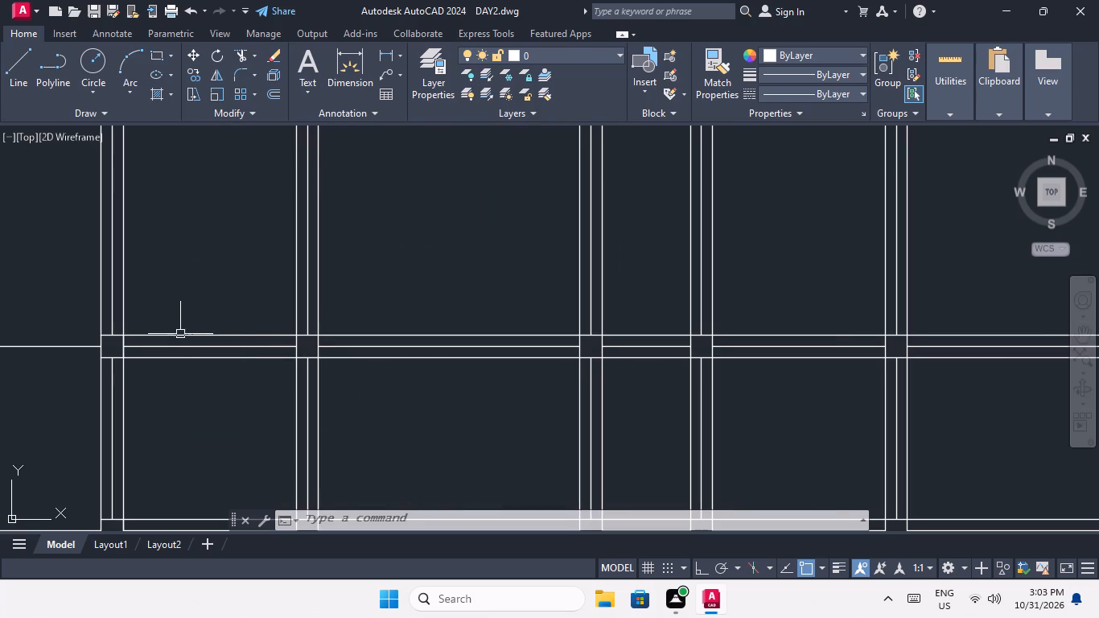
scroll(179, 332, up, 2)
click(196, 359)
click(176, 305)
scroll(179, 302, down, 3)
scroll(191, 332, up, 3)
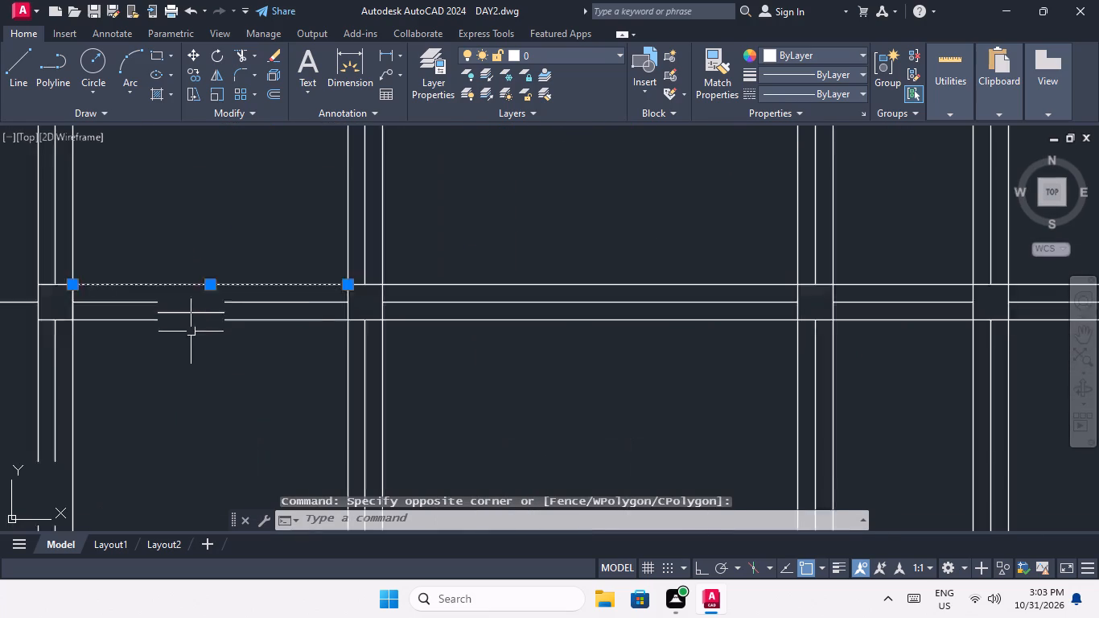
click(200, 352)
click(173, 301)
Add the offset lines on both sides of the ninth horizontal grid line in the second bay to the selection.
scroll(175, 307, down, 3)
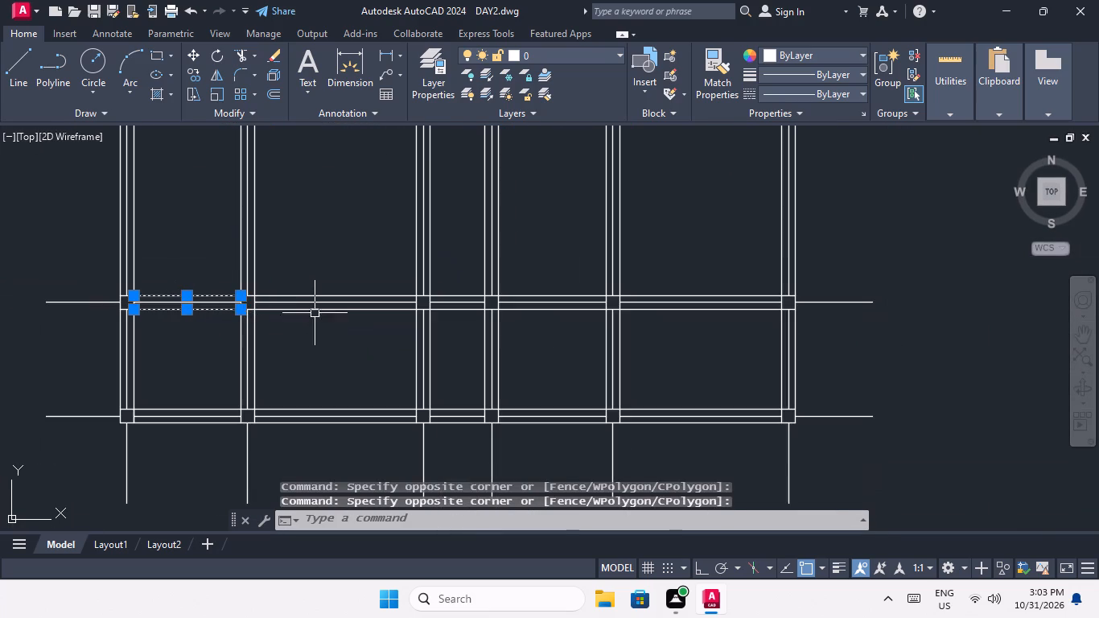
scroll(308, 297, up, 3)
click(313, 301)
click(298, 262)
scroll(298, 262, down, 2)
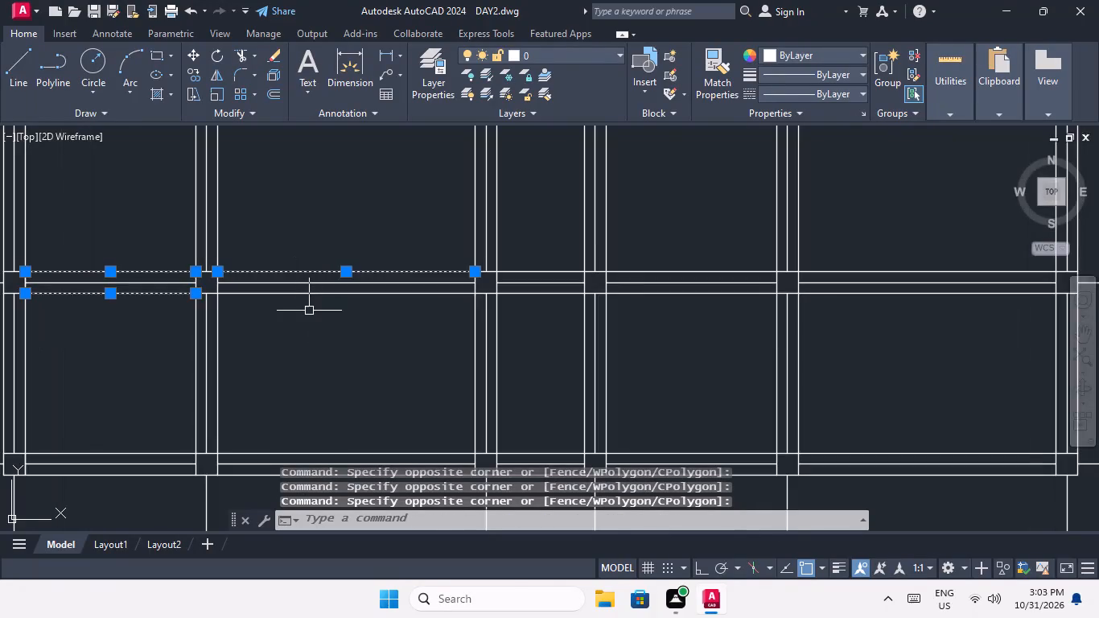
scroll(310, 306, up, 2)
click(314, 315)
click(286, 268)
Add the offset lines on both sides of the ninth horizontal grid line in the narrow third bay to the selection.
scroll(286, 268, down, 3)
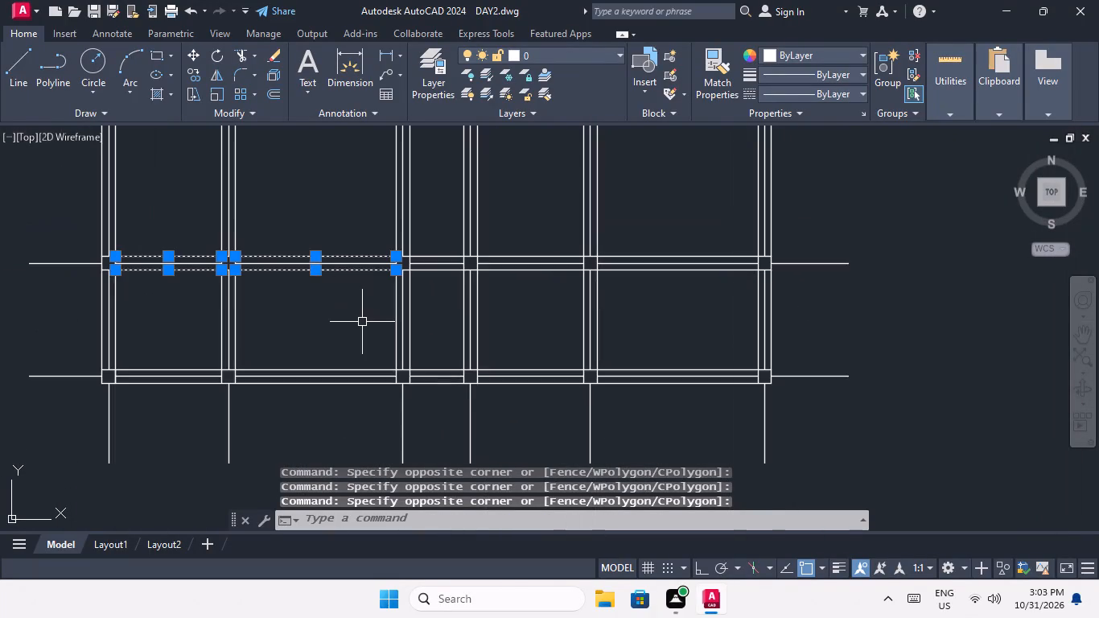
middle_drag(360, 322, 293, 389)
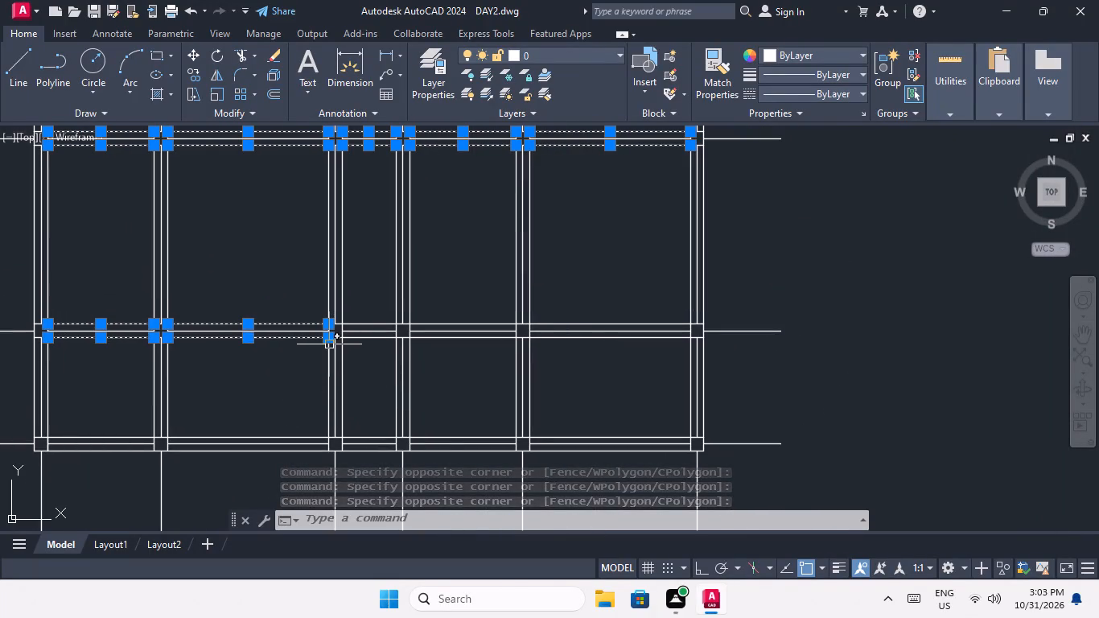
scroll(364, 324, up, 4)
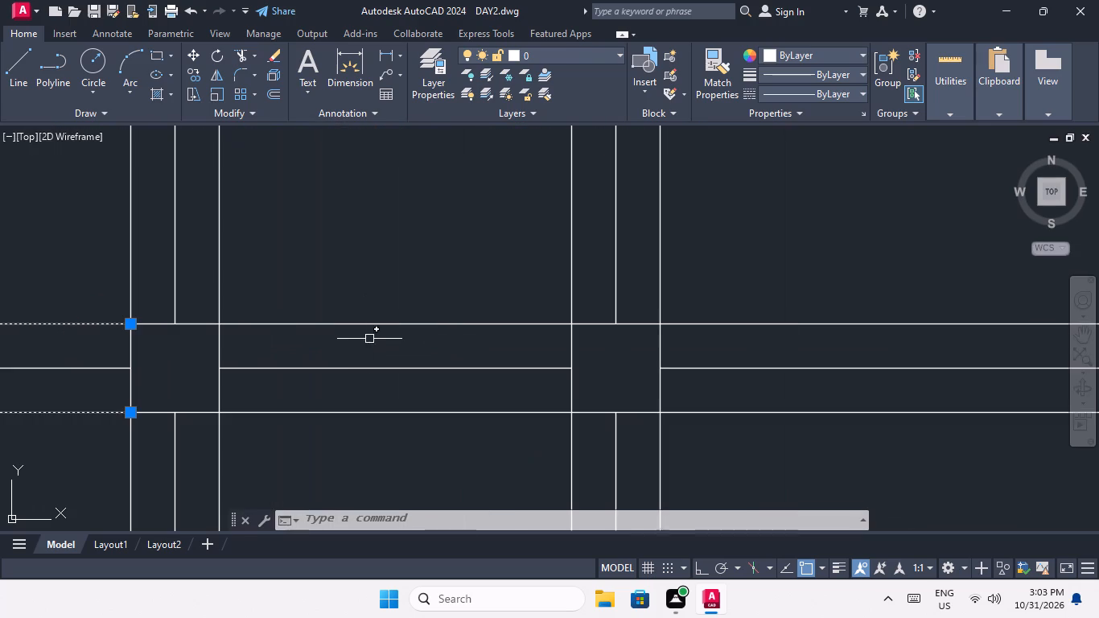
drag(372, 339, 368, 325)
click(357, 300)
click(375, 447)
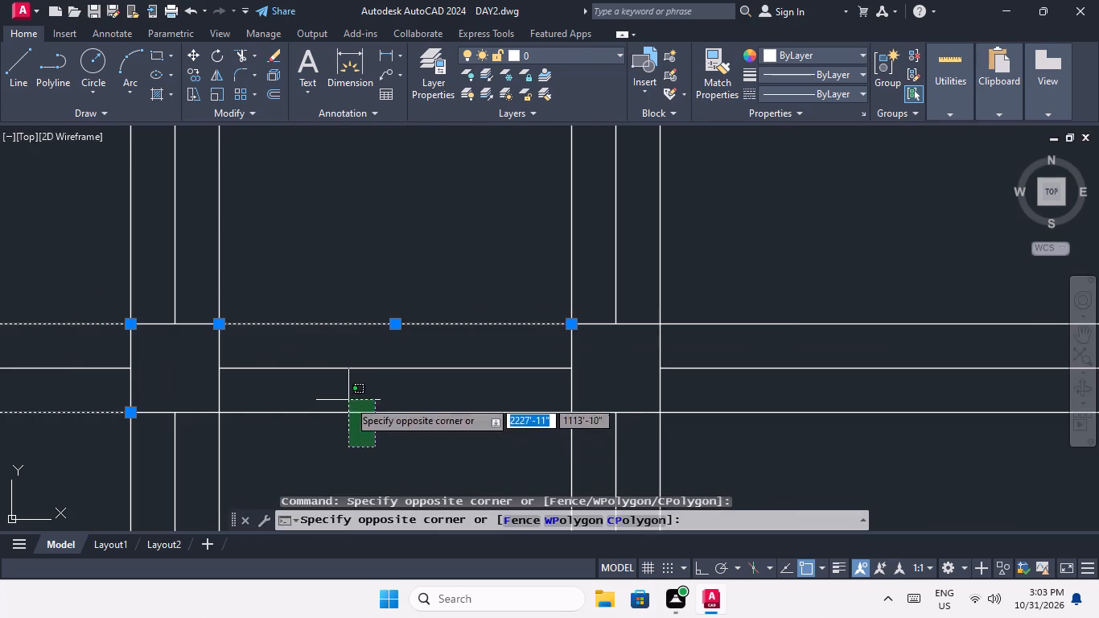
click(348, 400)
Add the offset lines on both sides of the ninth horizontal grid line in the fourth bay to the selection.
scroll(349, 365, down, 2)
scroll(546, 350, up, 2)
drag(556, 372, 554, 356)
click(533, 301)
scroll(537, 285, down, 2)
scroll(600, 370, up, 2)
drag(599, 368, 586, 352)
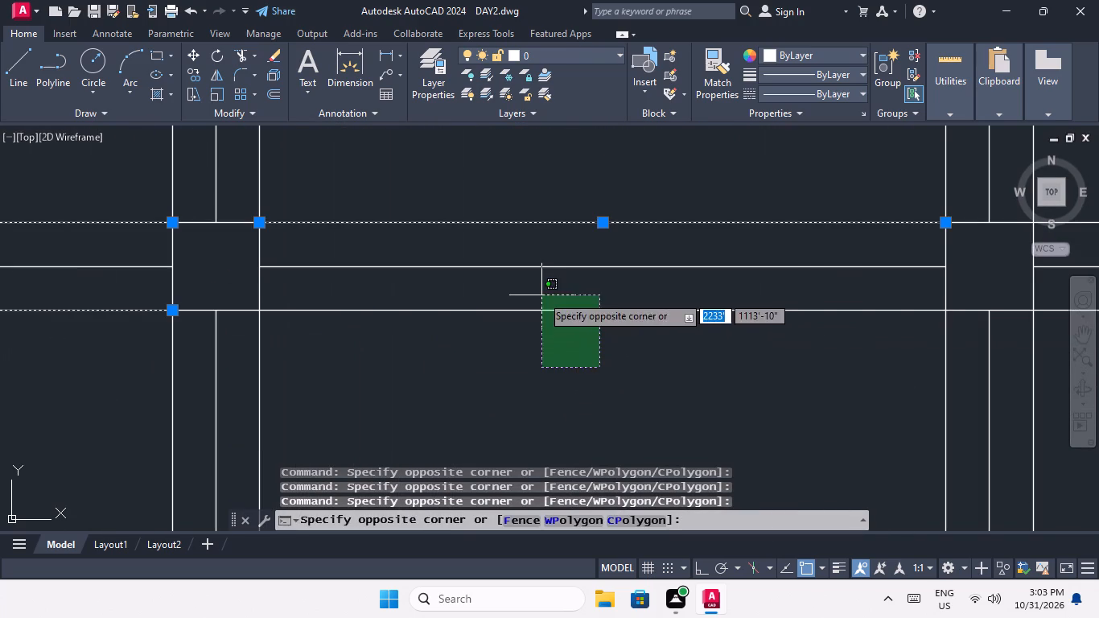
click(541, 294)
Add the offset lines on both sides of the ninth horizontal grid line in the fifth bay to the selection.
scroll(541, 295, down, 3)
middle_drag(510, 365, 200, 372)
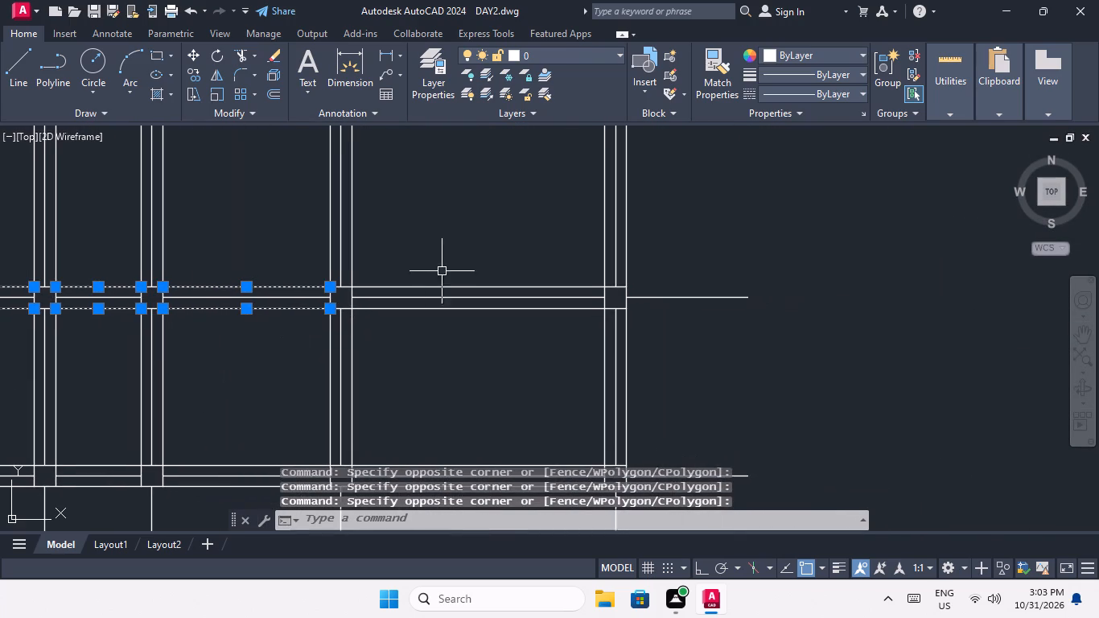
scroll(418, 295, up, 4)
drag(434, 278, 410, 249)
click(373, 201)
scroll(374, 201, down, 4)
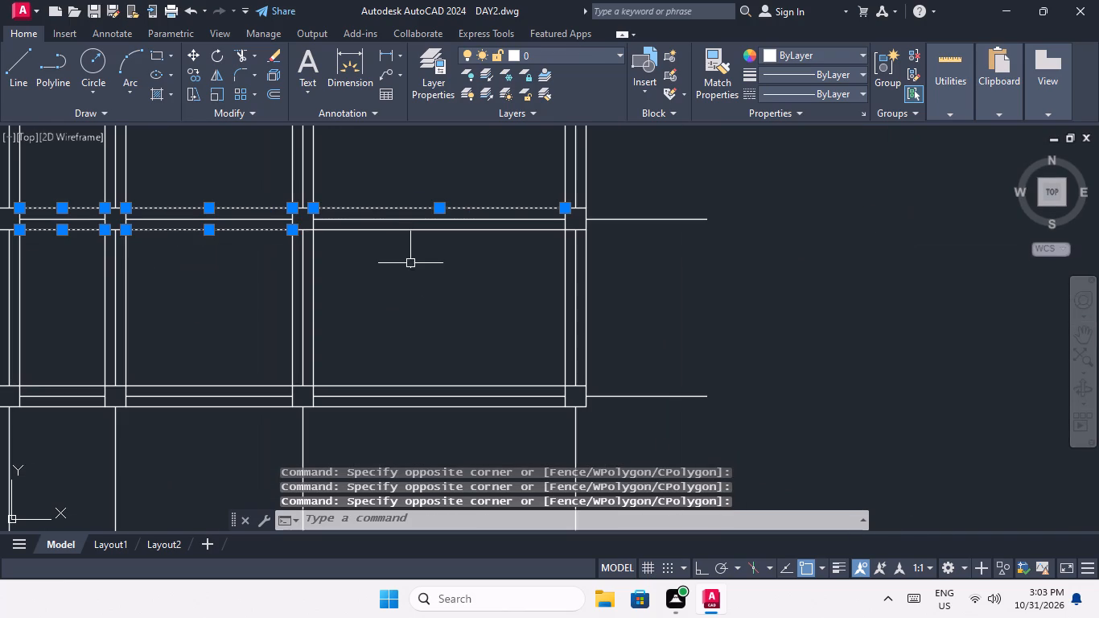
click(405, 246)
scroll(381, 215, up, 2)
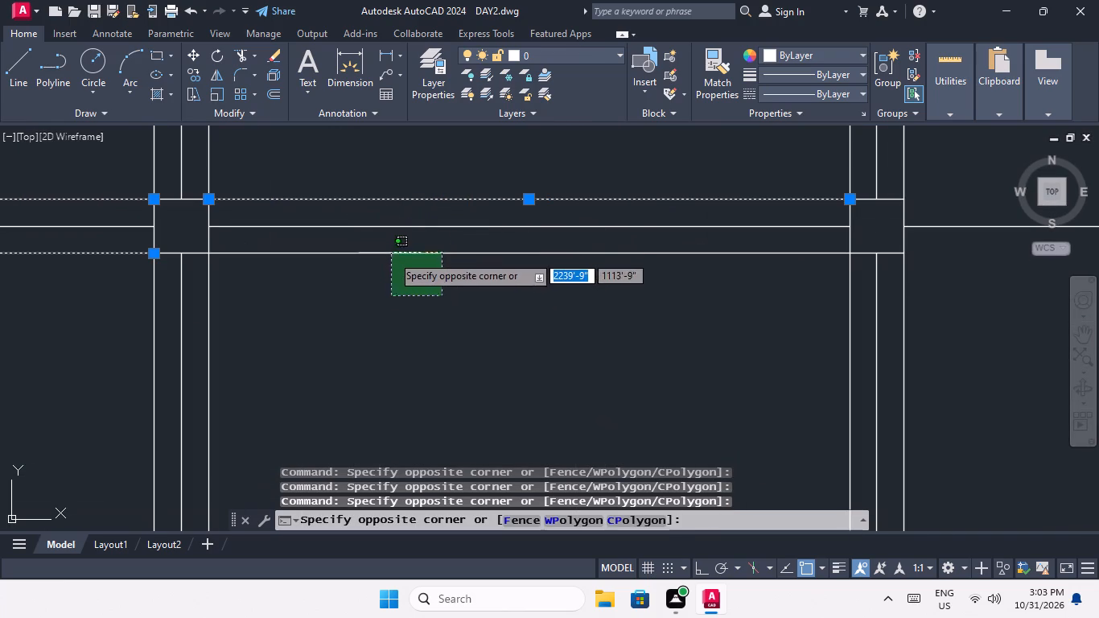
click(385, 245)
Add the offset lines on both sides of the bottom horizontal grid line in the fifth bay to the selection.
scroll(385, 244, down, 3)
middle_drag(401, 286, 448, 268)
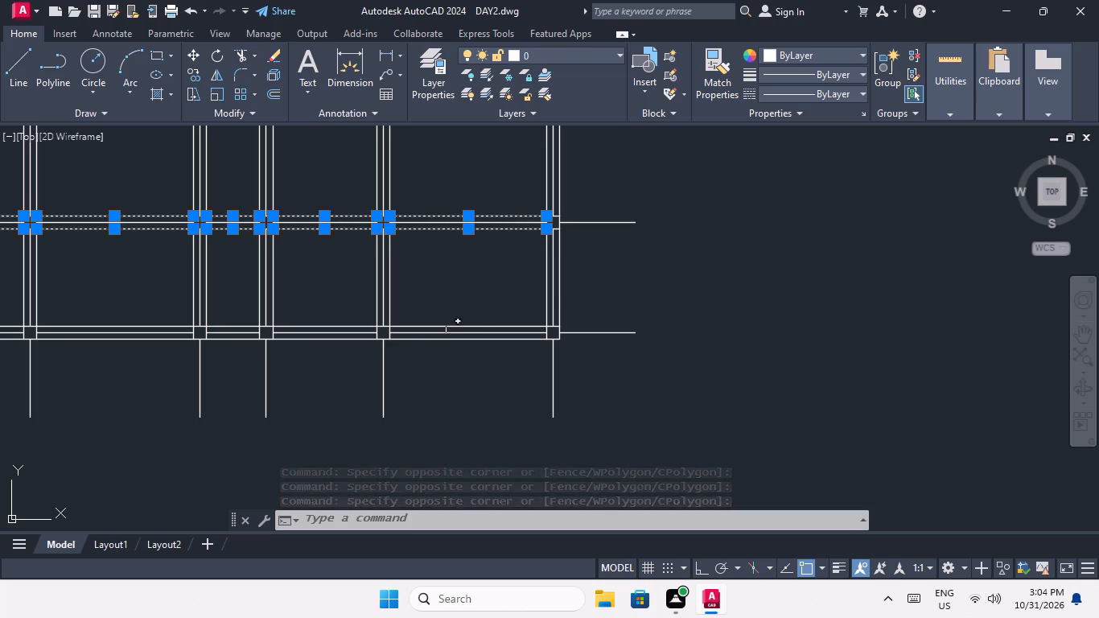
scroll(442, 319, up, 3)
click(454, 355)
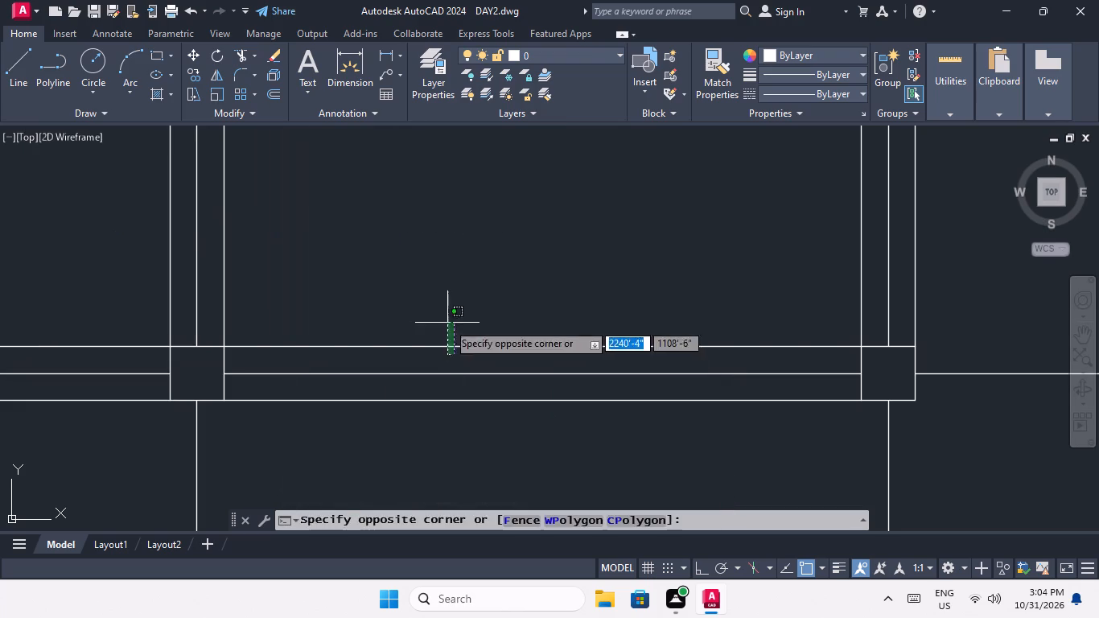
click(447, 323)
scroll(457, 257, down, 1)
scroll(477, 342, up, 2)
click(484, 383)
click(473, 347)
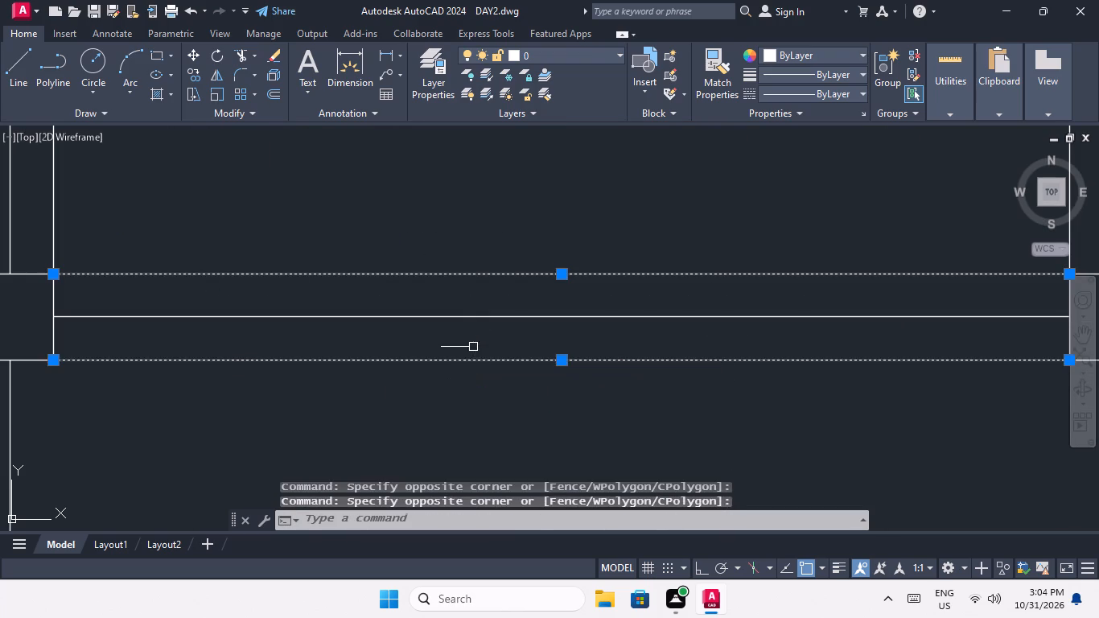
Add the offset lines on both sides of the bottom horizontal grid line in the fourth bay to the selection.
scroll(480, 320, down, 2)
middle_drag(435, 369, 508, 370)
scroll(507, 366, down, 2)
scroll(384, 338, up, 4)
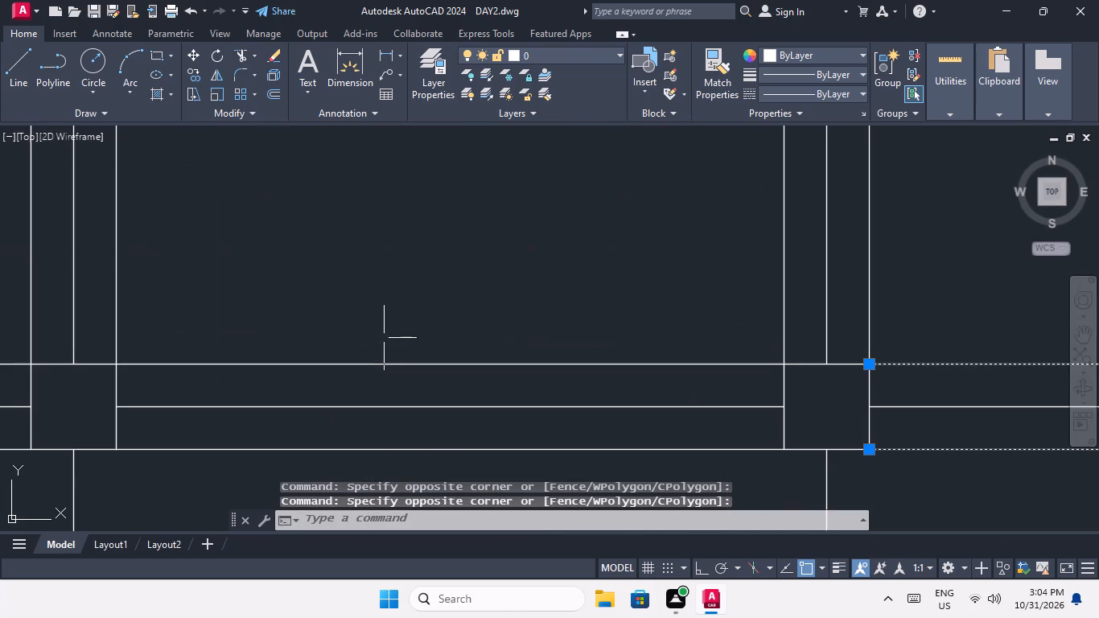
click(391, 378)
click(366, 333)
scroll(393, 297, down, 2)
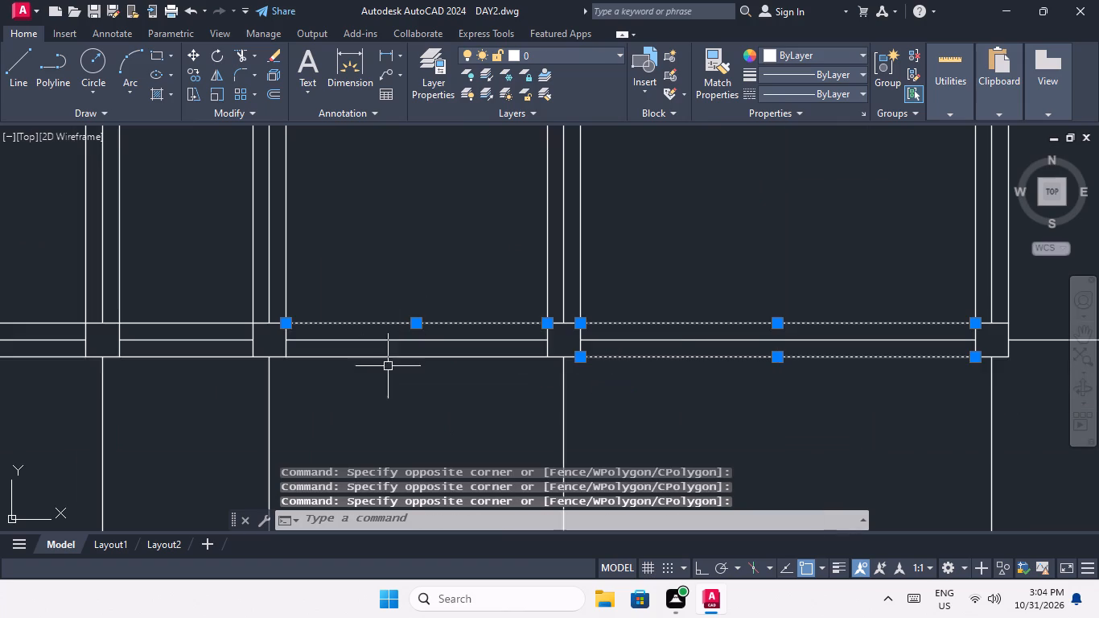
scroll(388, 354, up, 2)
drag(390, 394, 385, 383)
click(370, 354)
Add the offset lines on both sides of the bottom horizontal grid line in the narrow third bay to the selection.
scroll(372, 353, down, 3)
middle_drag(346, 373, 347, 373)
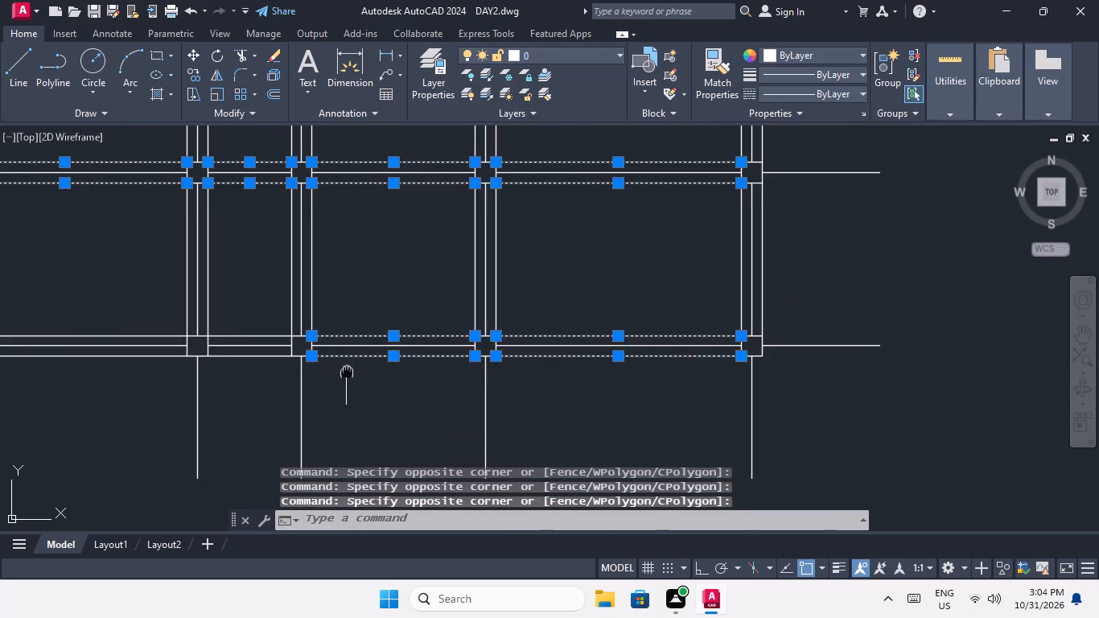
middle_drag(347, 373, 441, 350)
scroll(328, 316, up, 3)
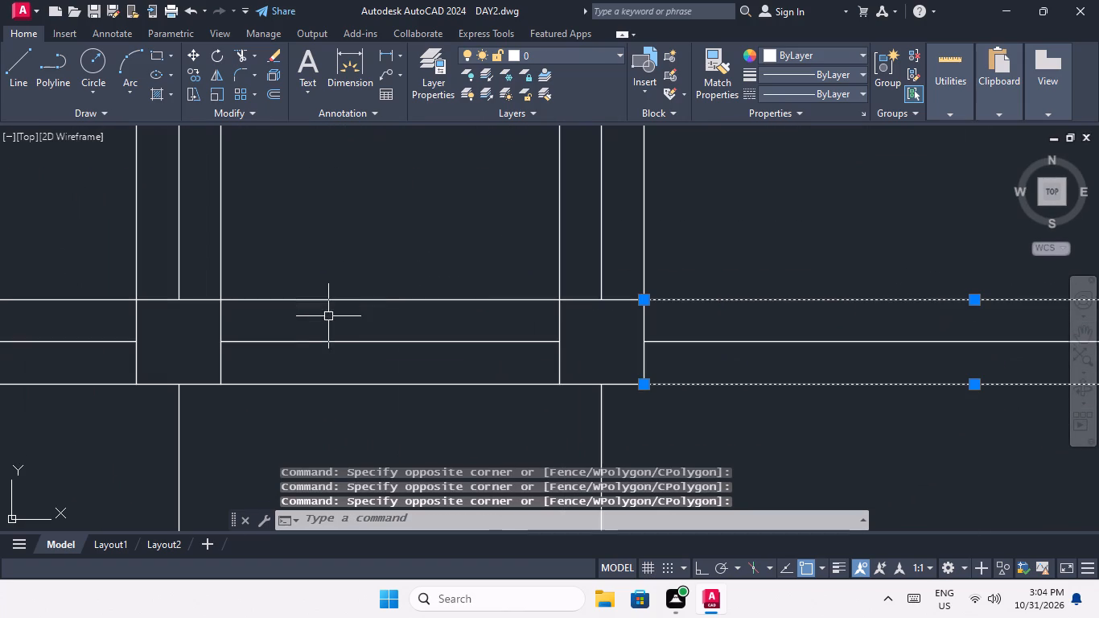
click(334, 315)
click(312, 252)
click(352, 404)
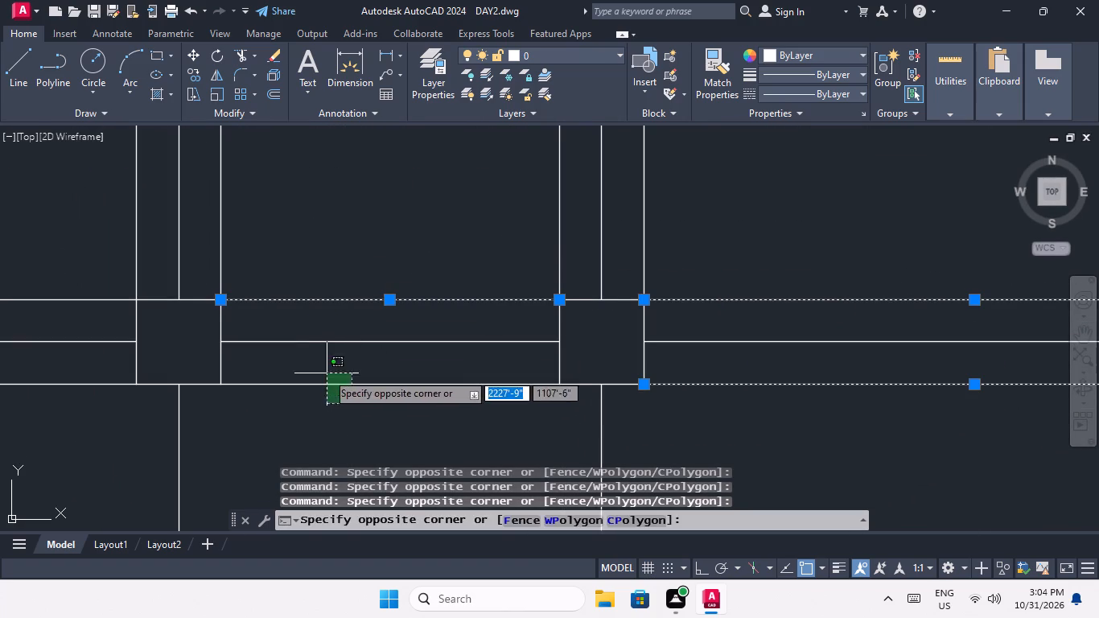
click(327, 372)
Add the offset lines on both sides of the bottom horizontal grid line in the second bay to the selection.
scroll(327, 370, down, 2)
middle_drag(129, 357, 355, 323)
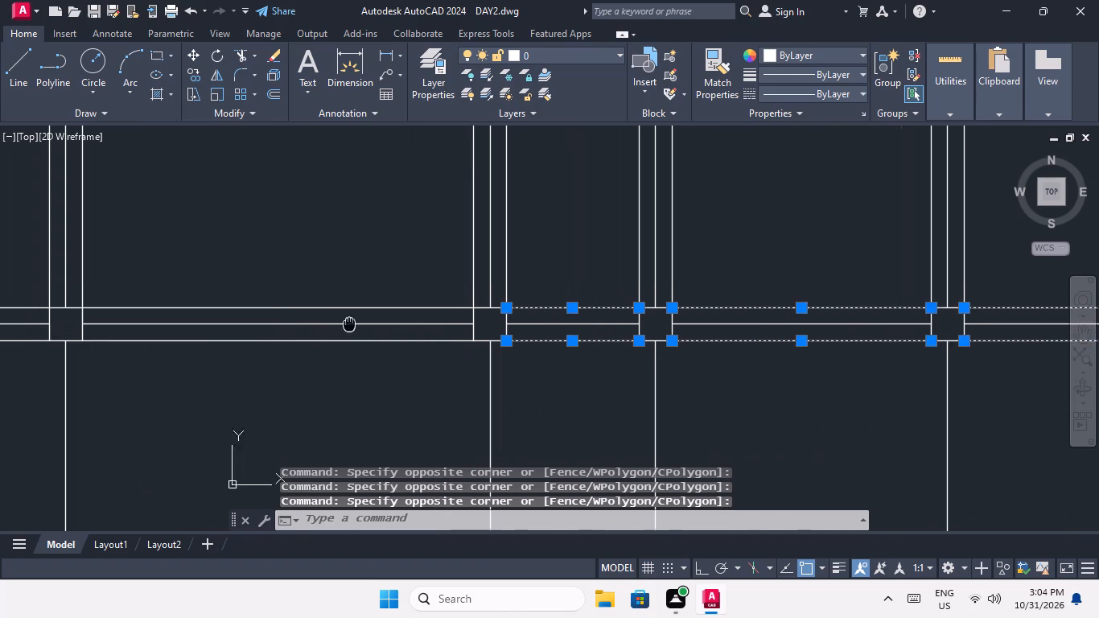
middle_drag(355, 323, 364, 325)
scroll(351, 315, up, 1)
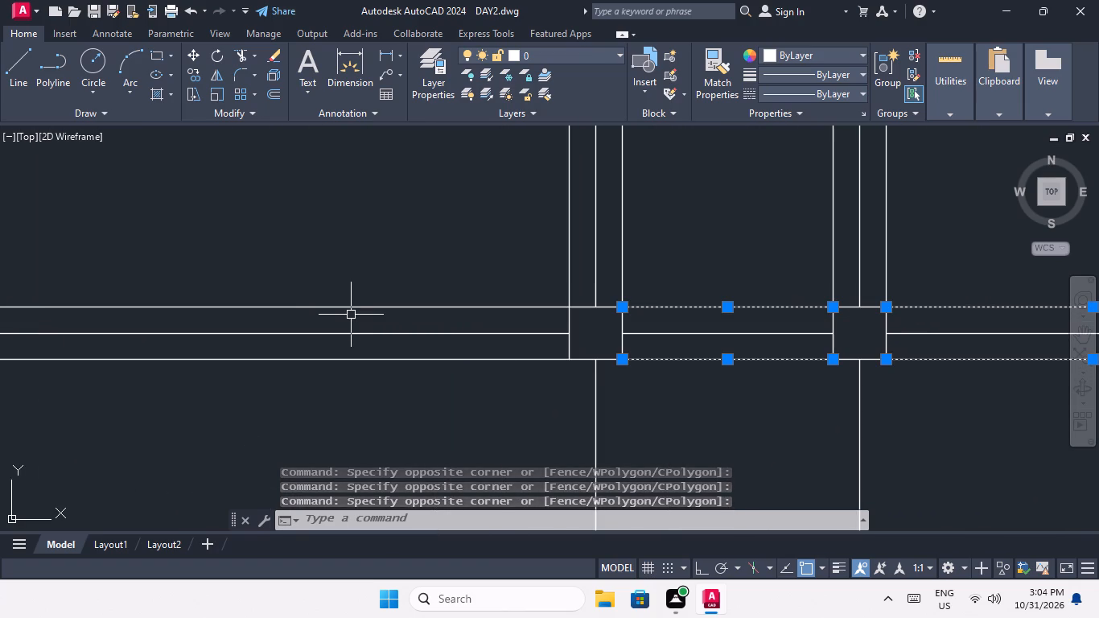
click(351, 315)
click(331, 280)
scroll(331, 279, down, 2)
scroll(290, 315, up, 2)
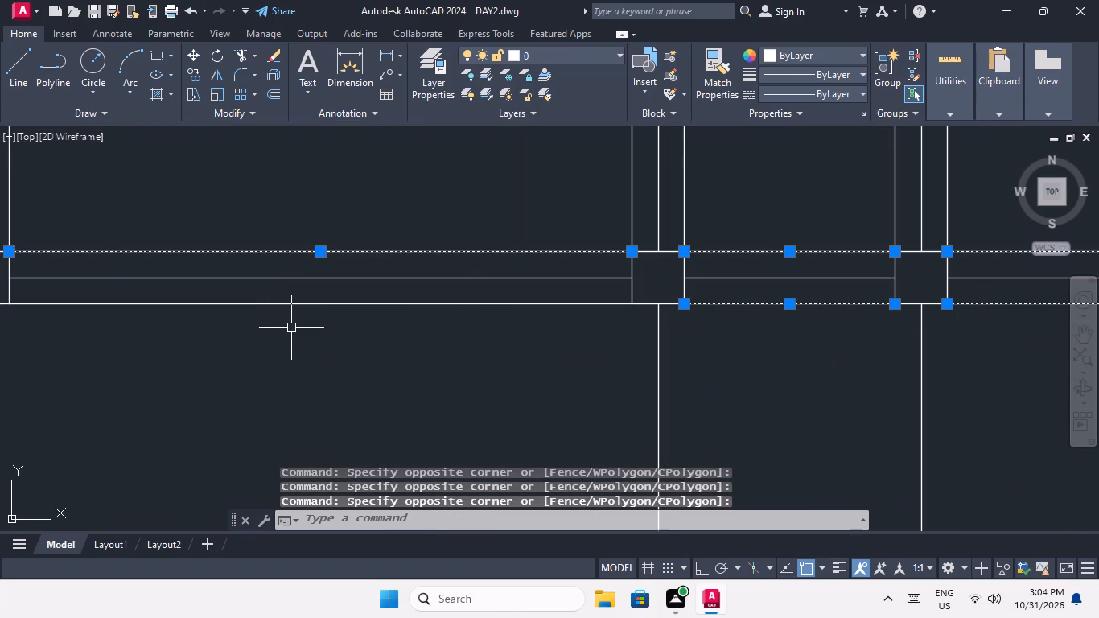
click(291, 328)
click(279, 294)
Add the offset lines on both sides of the bottom horizontal grid line in the first bay to the selection.
scroll(279, 294, down, 3)
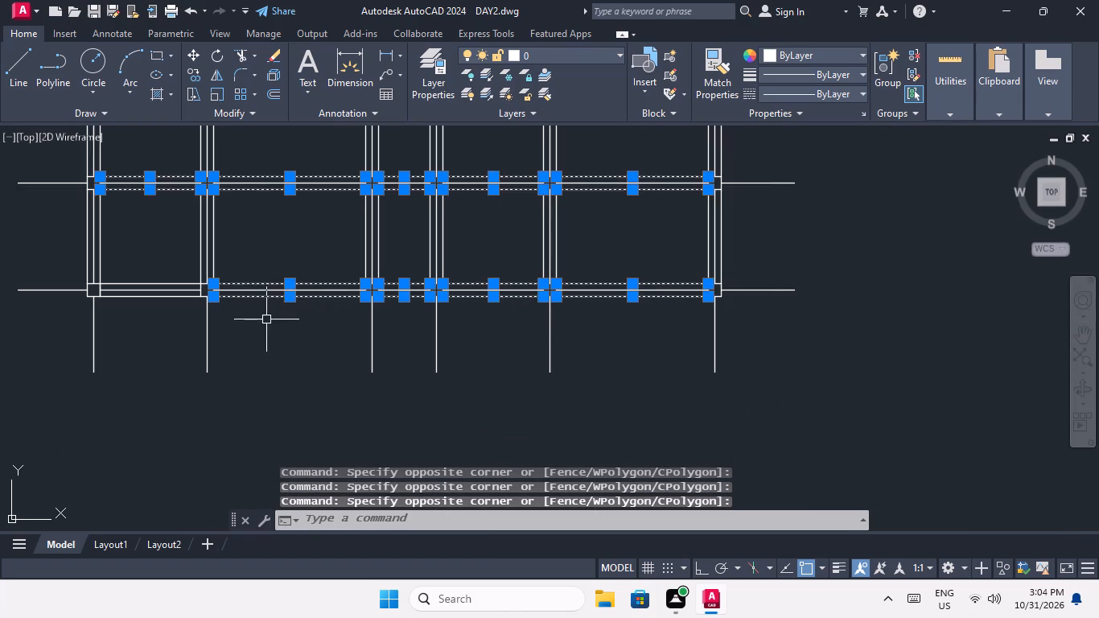
middle_drag(270, 319, 417, 316)
scroll(274, 284, up, 3)
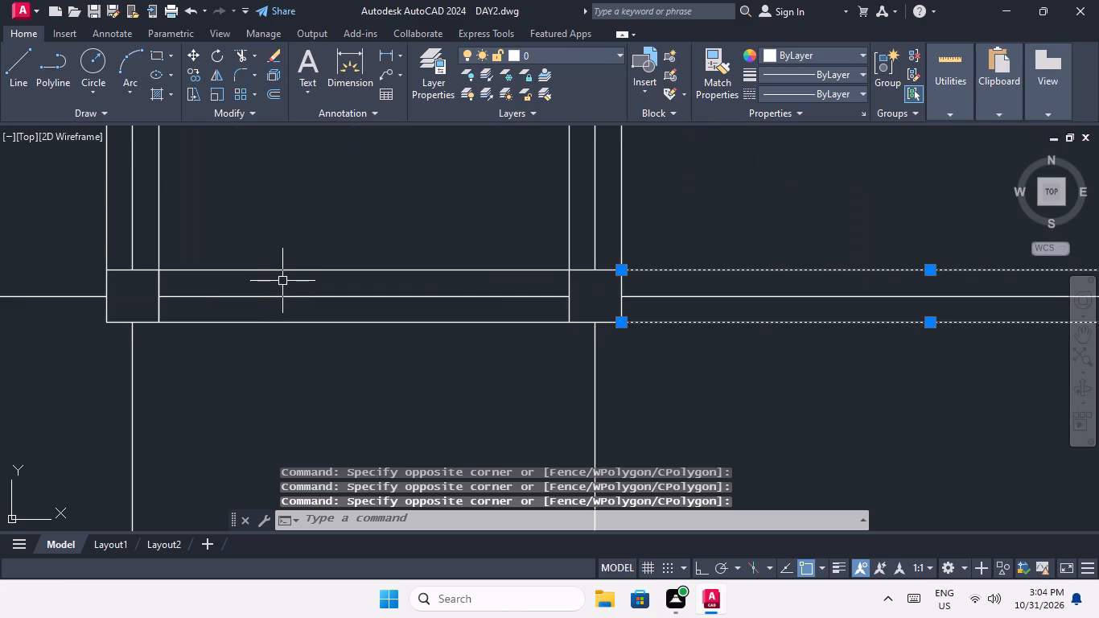
click(282, 281)
click(272, 249)
scroll(290, 340, up, 2)
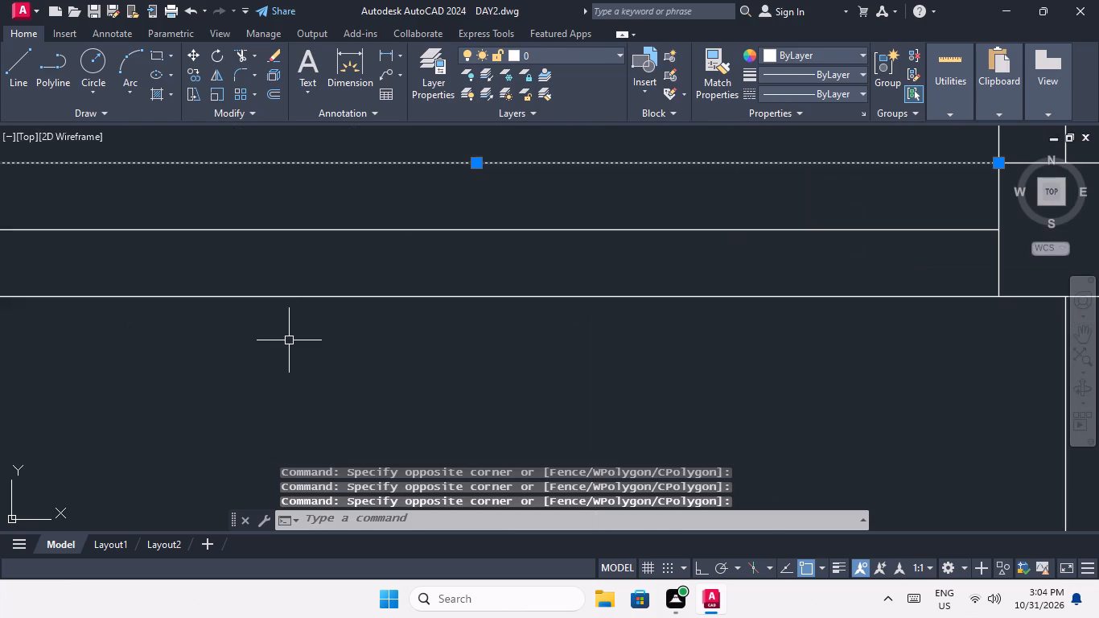
click(289, 340)
click(266, 286)
Change the selected horizontal offset lines to the ACAD_ISO02W100 linetype and clear the selection.
scroll(266, 286, down, 3)
middle_drag(270, 293, 261, 385)
scroll(274, 319, down, 3)
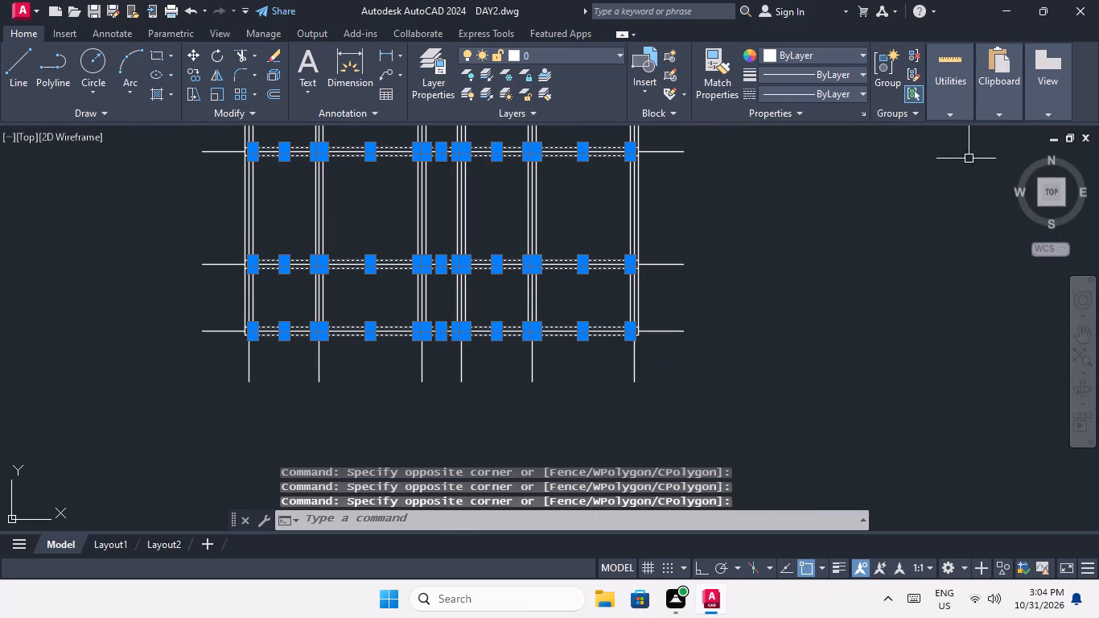
click(865, 97)
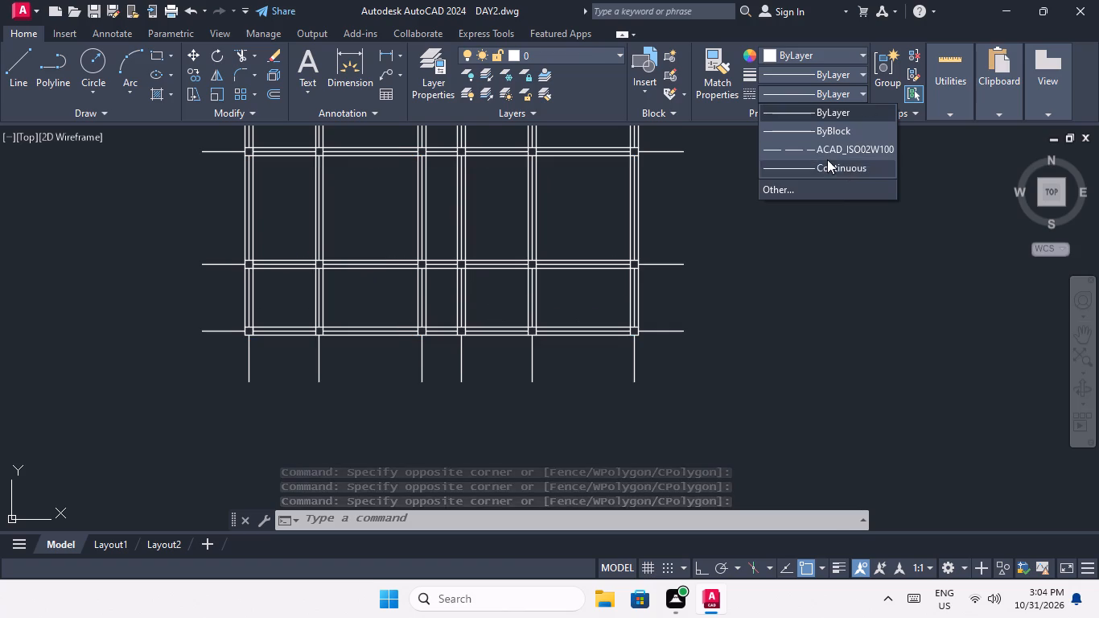
click(823, 154)
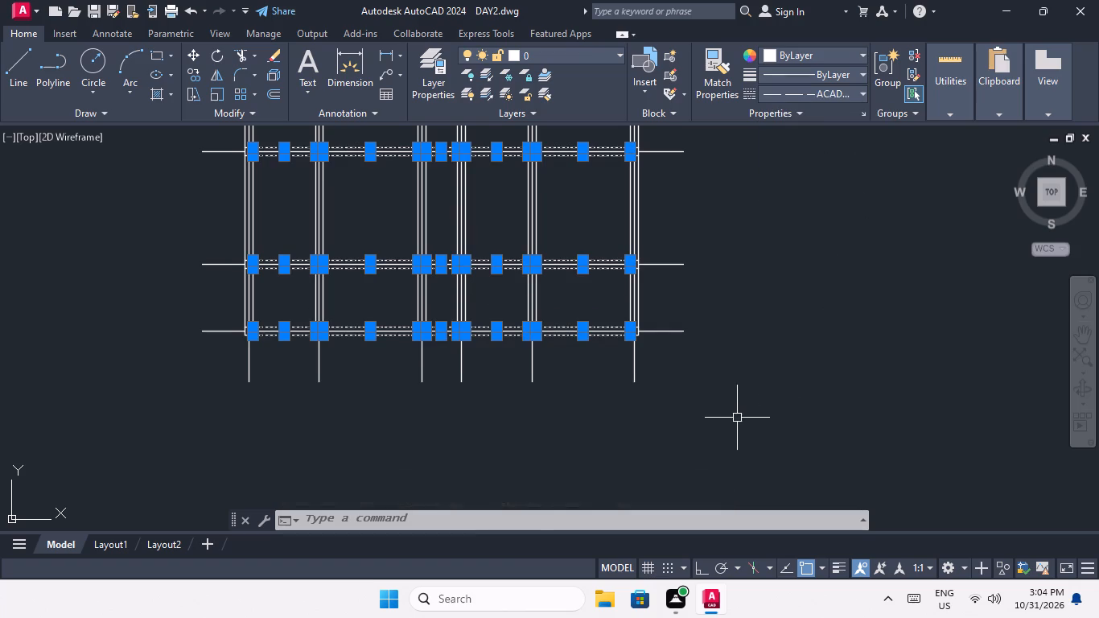
key(Escape)
Select the offset lines on both sides of the first vertical grid line between the top two horizontal grid lines.
middle_drag(385, 435, 398, 534)
scroll(410, 324, down, 2)
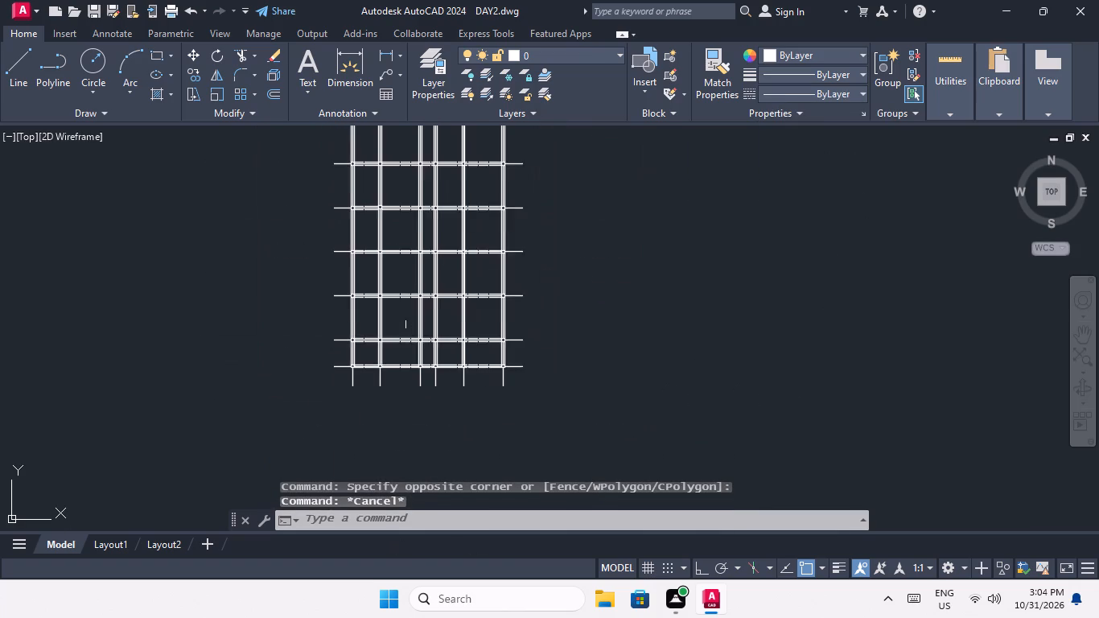
middle_drag(415, 335, 391, 443)
middle_drag(351, 212, 350, 345)
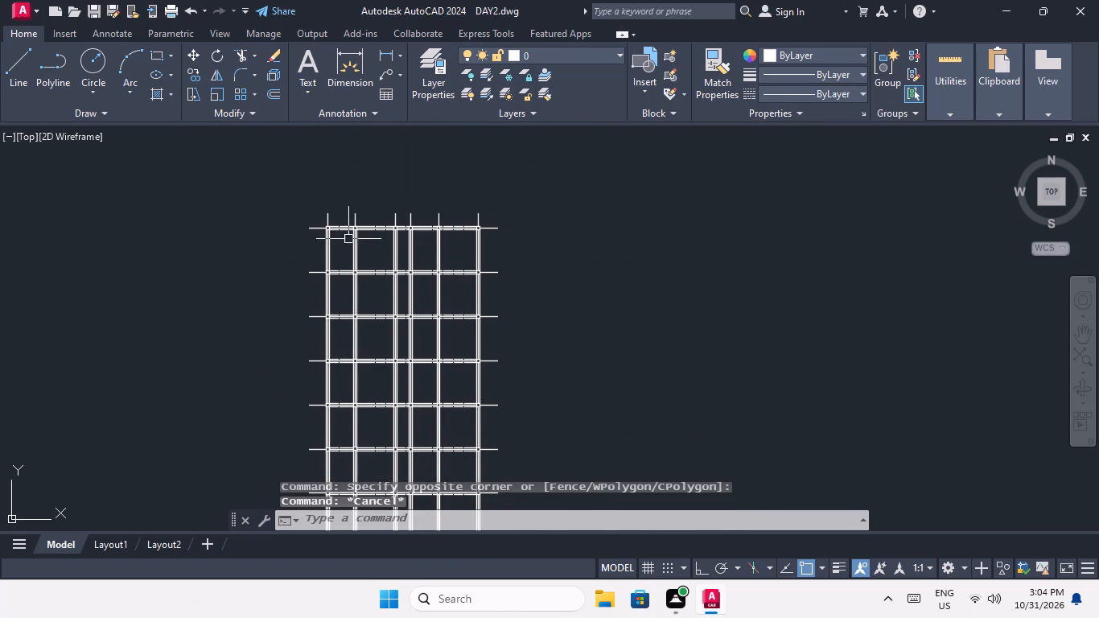
scroll(331, 243, up, 4)
middle_drag(336, 247, 346, 312)
scroll(318, 316, up, 2)
drag(364, 286, 352, 305)
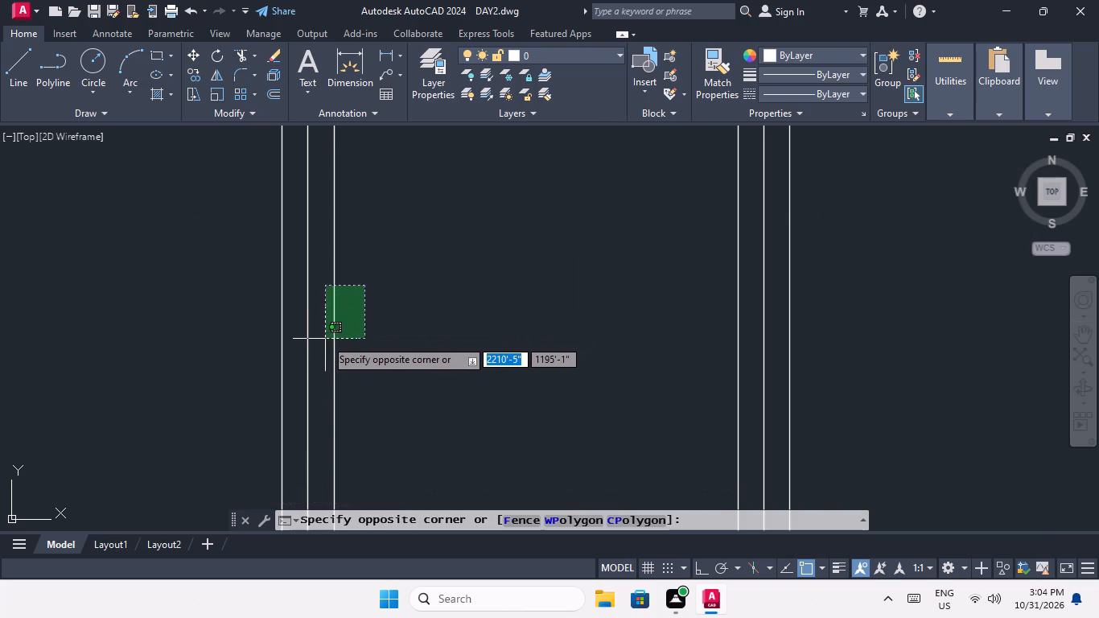
click(325, 339)
drag(296, 351, 287, 363)
click(265, 376)
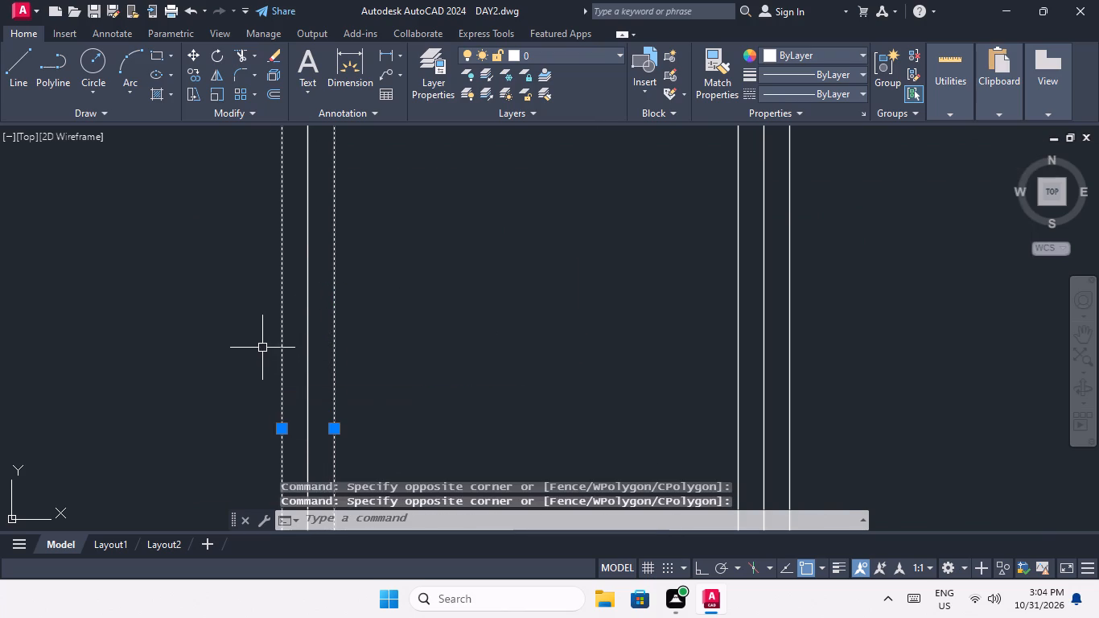
Add the offset lines on both sides of the second vertical grid line in the top row to the selection.
scroll(261, 343, down, 2)
scroll(476, 340, up, 2)
drag(500, 282, 490, 300)
click(442, 342)
drag(413, 347, 396, 366)
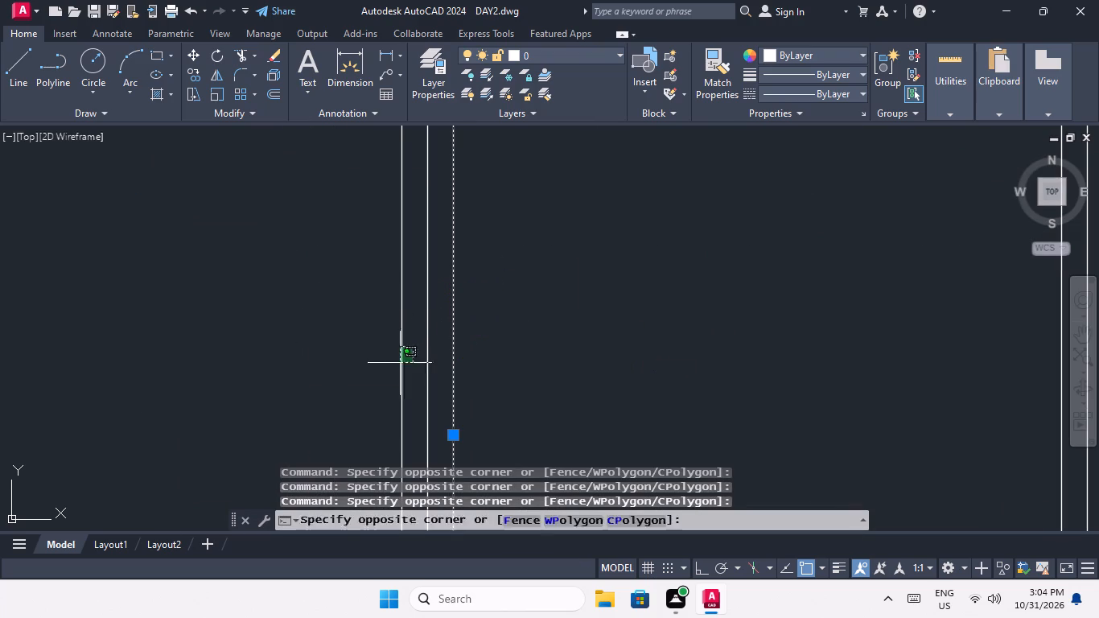
drag(396, 366, 361, 382)
click(357, 384)
click(345, 346)
Add the offset lines on both sides of the third vertical grid line in the top row to the selection.
scroll(358, 328, down, 3)
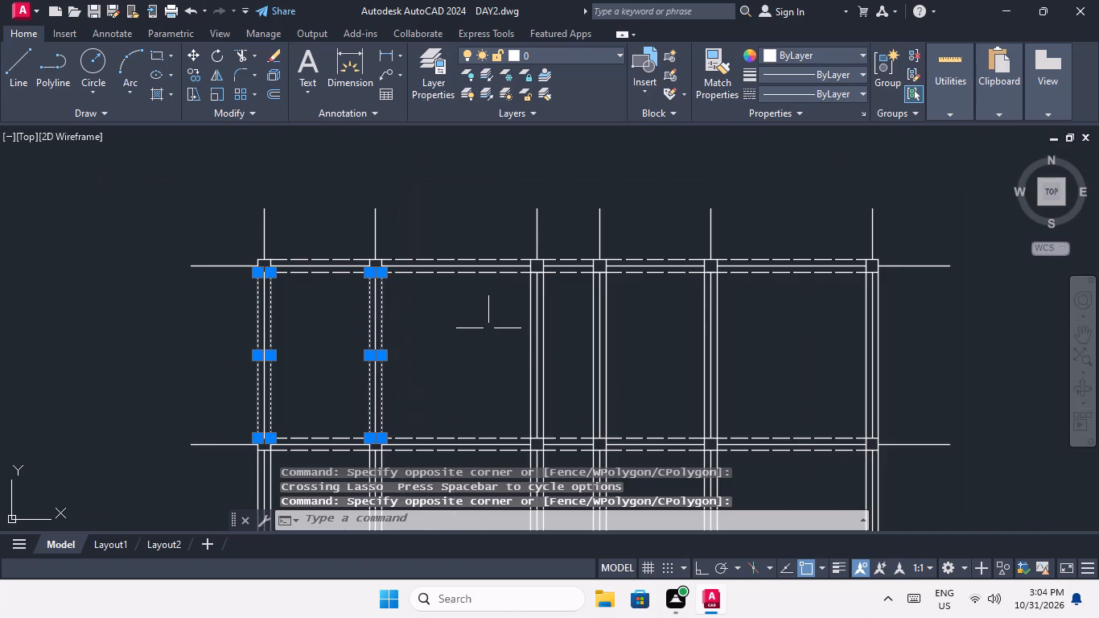
middle_drag(492, 326, 332, 327)
scroll(364, 339, up, 2)
drag(463, 307, 451, 324)
click(405, 359)
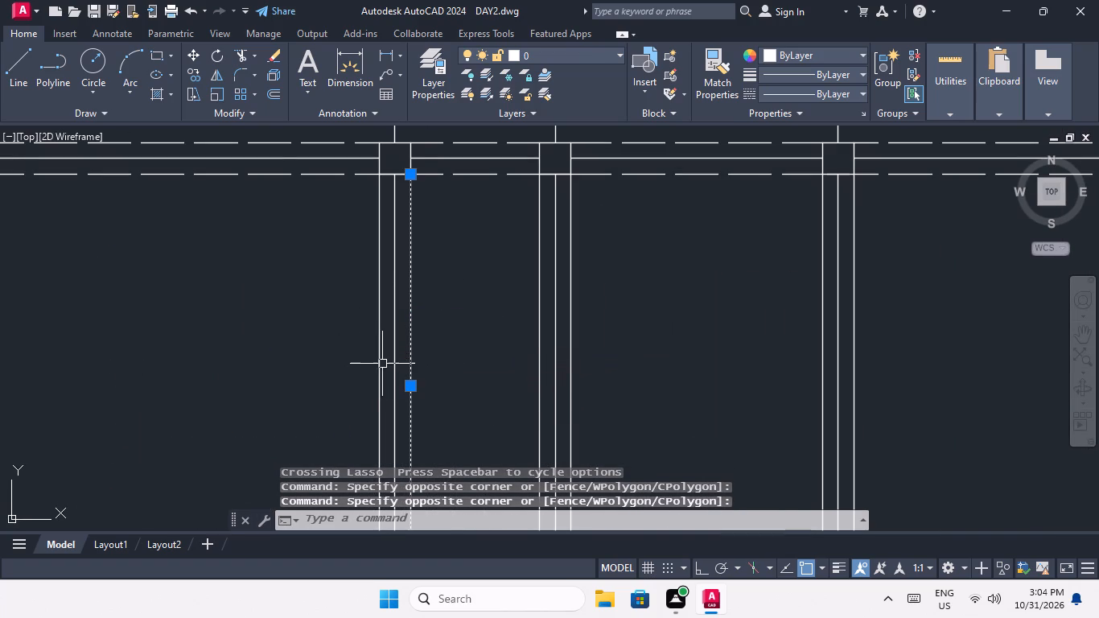
scroll(382, 362, up, 2)
drag(383, 356, 356, 385)
click(347, 391)
scroll(360, 355, down, 4)
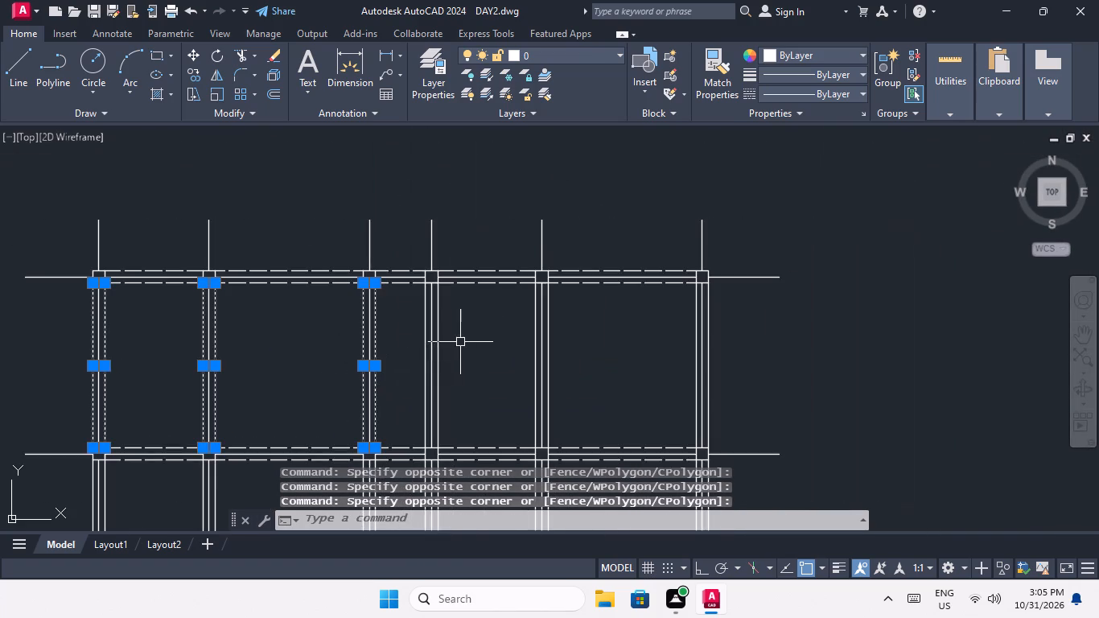
Add the offset lines on both sides of the fourth vertical grid line in the top row to the selection.
scroll(438, 346, up, 2)
drag(460, 318, 440, 353)
click(430, 363)
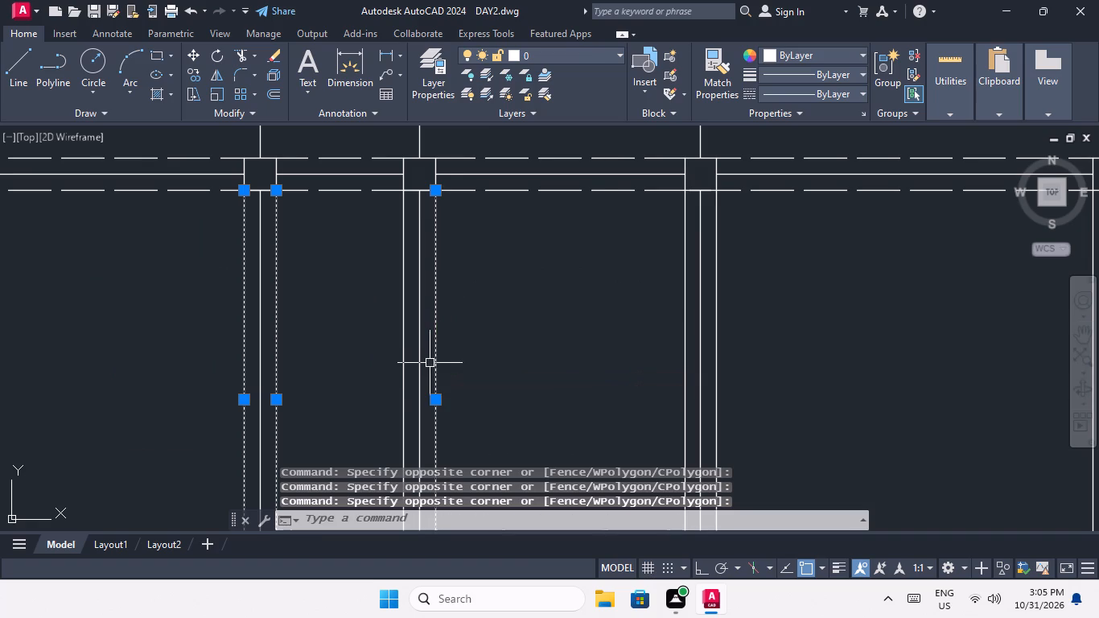
drag(408, 355, 401, 368)
click(383, 390)
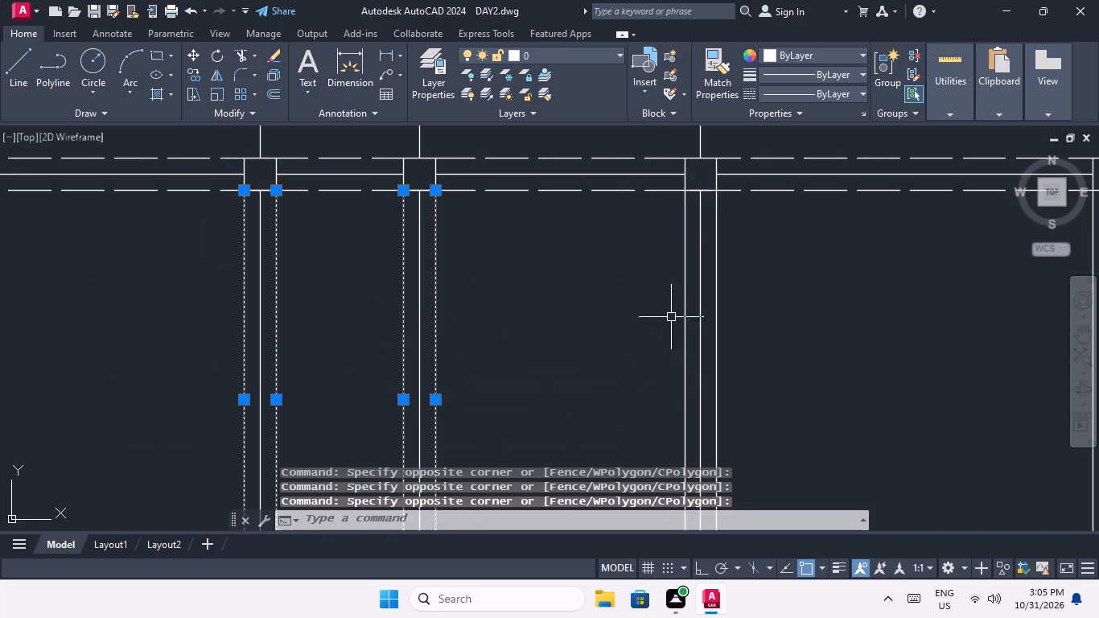
Add the offset lines on both sides of the fifth vertical grid line in the top row to the selection.
scroll(751, 314, up, 1)
middle_drag(751, 313, 426, 263)
scroll(430, 262, down, 2)
scroll(414, 267, up, 1)
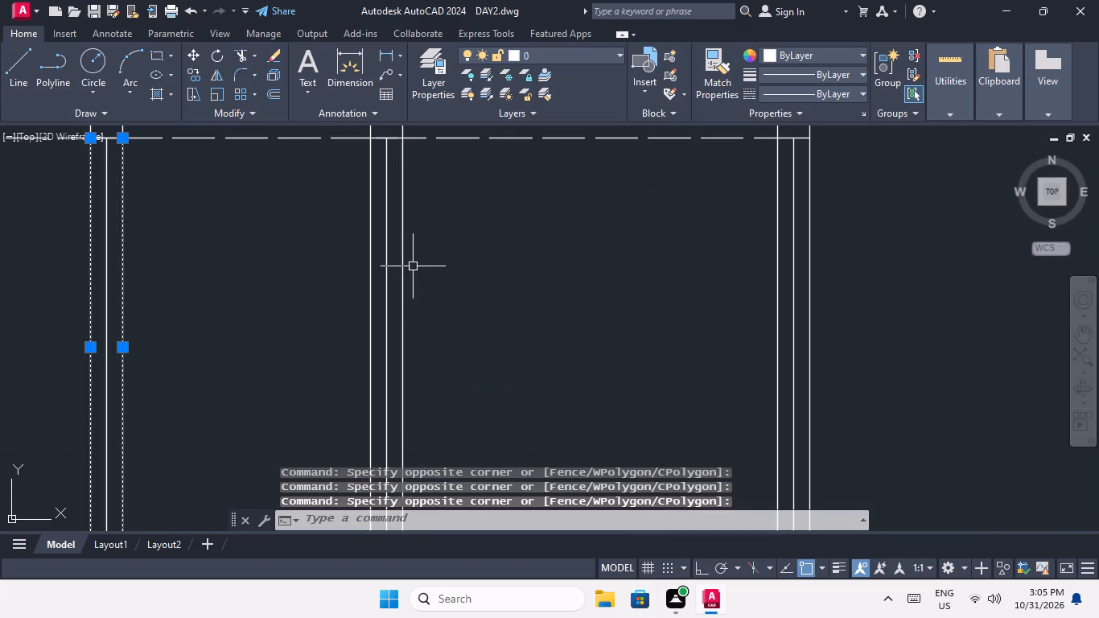
drag(419, 253, 412, 274)
click(398, 304)
drag(377, 315, 370, 328)
click(347, 344)
Add the offset lines on both sides of the sixth vertical grid line in the top row to the selection.
middle_drag(651, 292, 525, 299)
scroll(530, 290, down, 1)
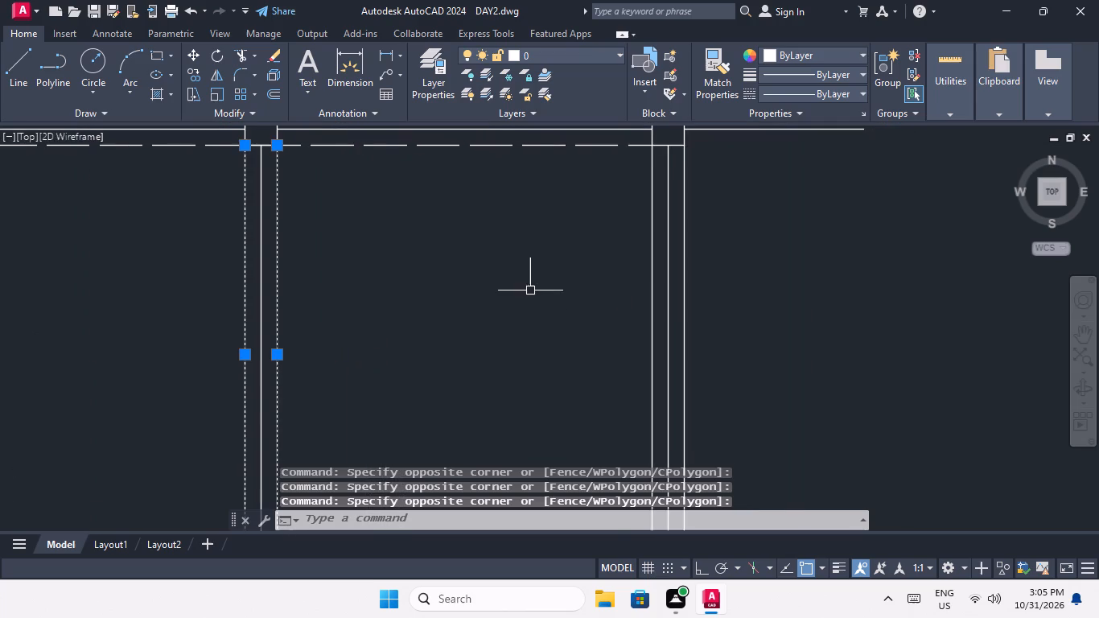
scroll(633, 332, up, 2)
drag(652, 290, 622, 332)
click(611, 342)
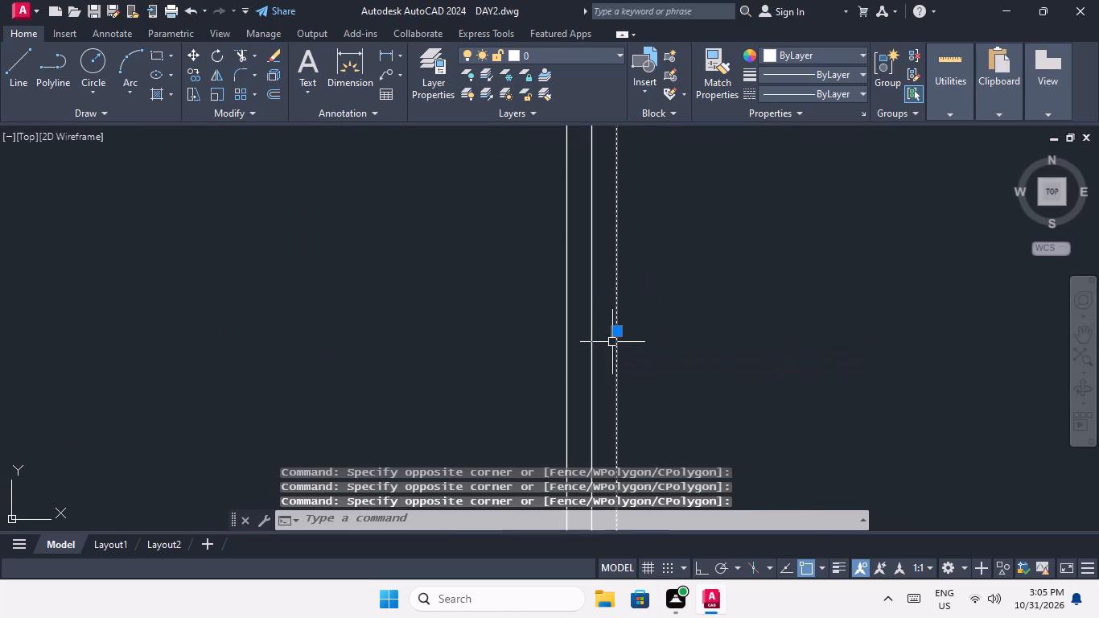
drag(582, 354, 559, 378)
click(559, 378)
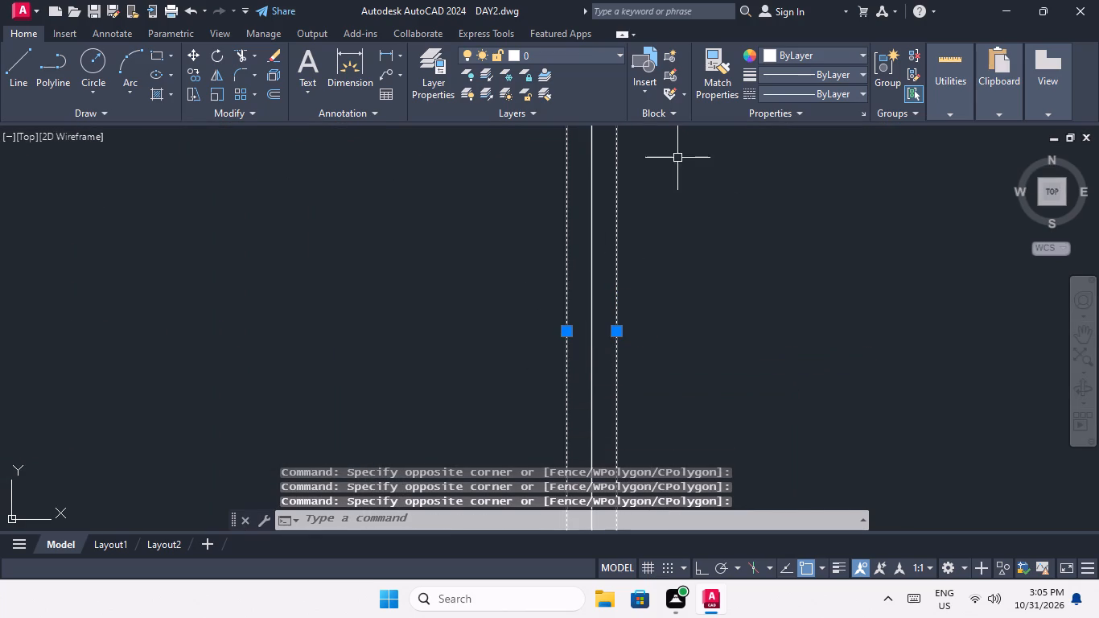
Change the selected vertical offset lines to the ACAD_ISO02W100 linetype and clear the selection.
click(861, 93)
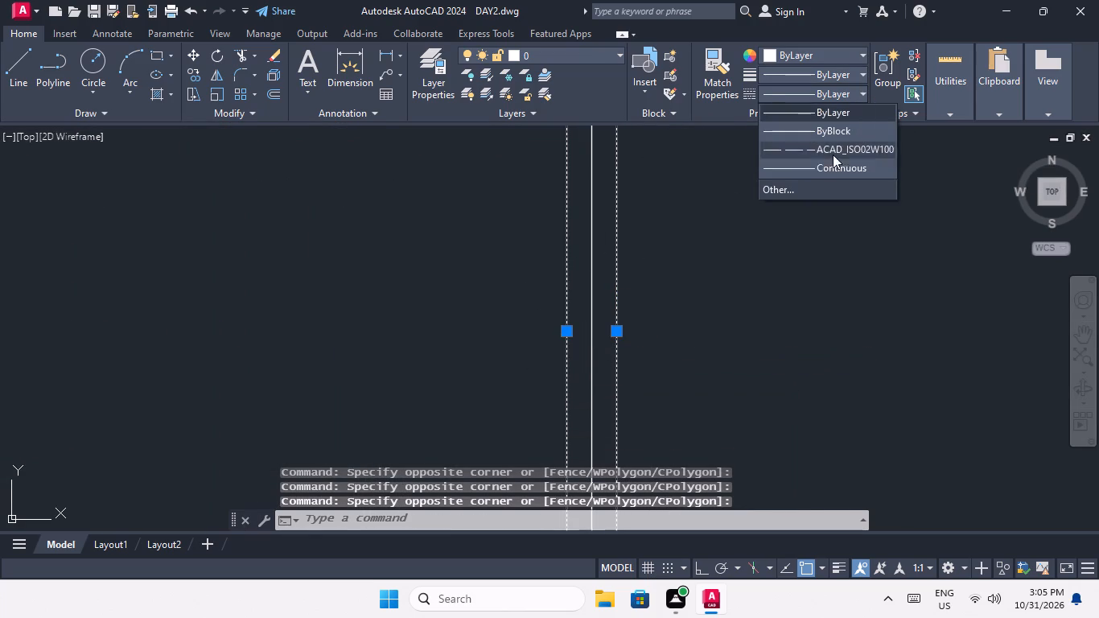
click(821, 142)
key(Escape)
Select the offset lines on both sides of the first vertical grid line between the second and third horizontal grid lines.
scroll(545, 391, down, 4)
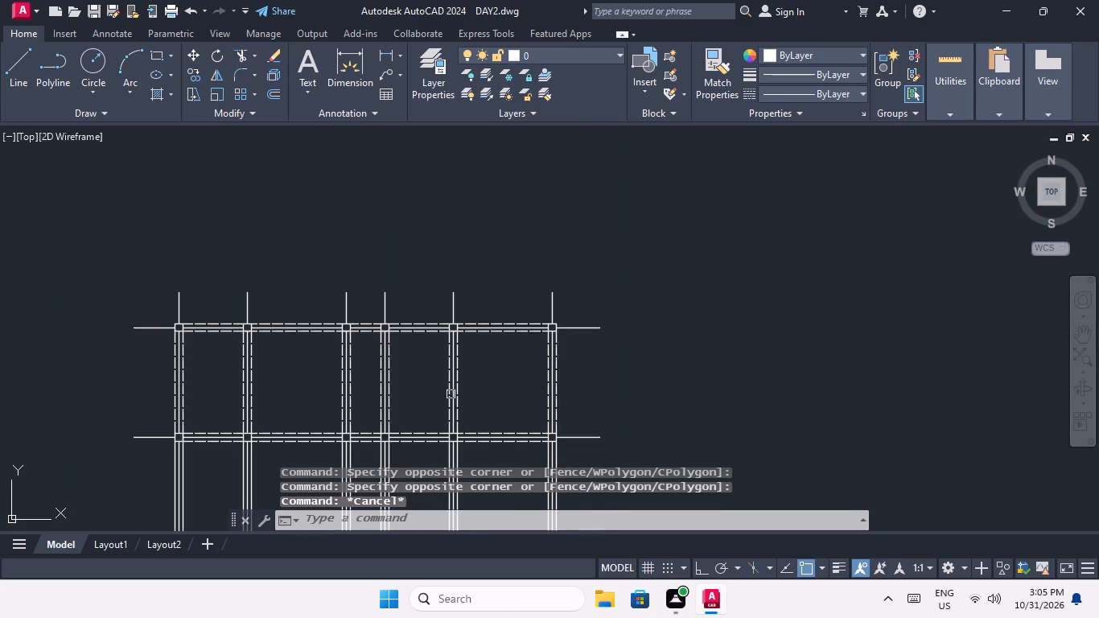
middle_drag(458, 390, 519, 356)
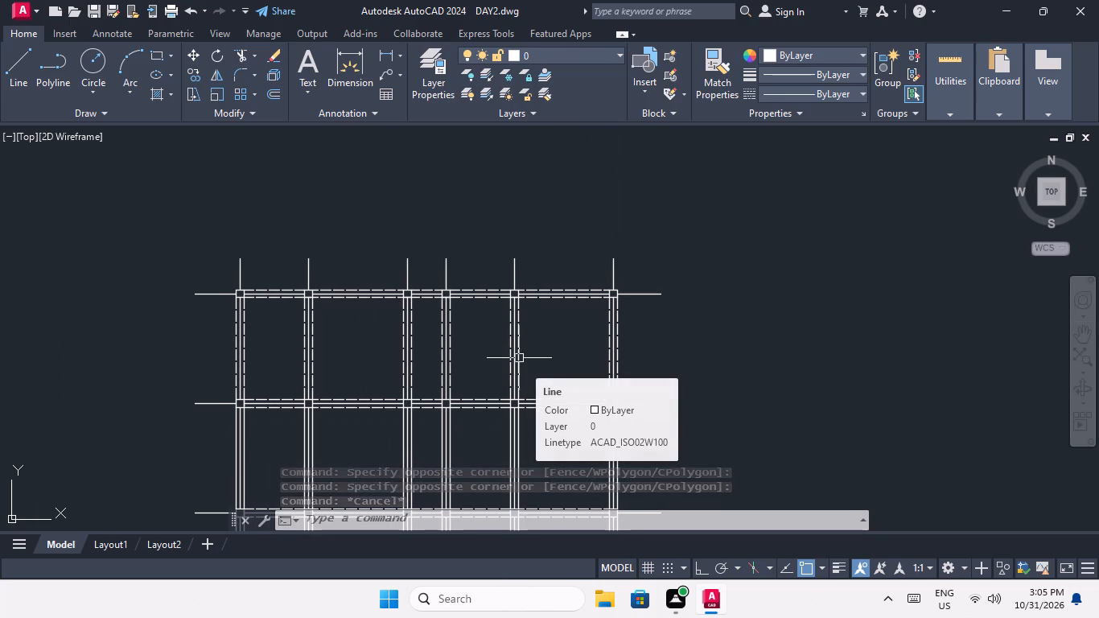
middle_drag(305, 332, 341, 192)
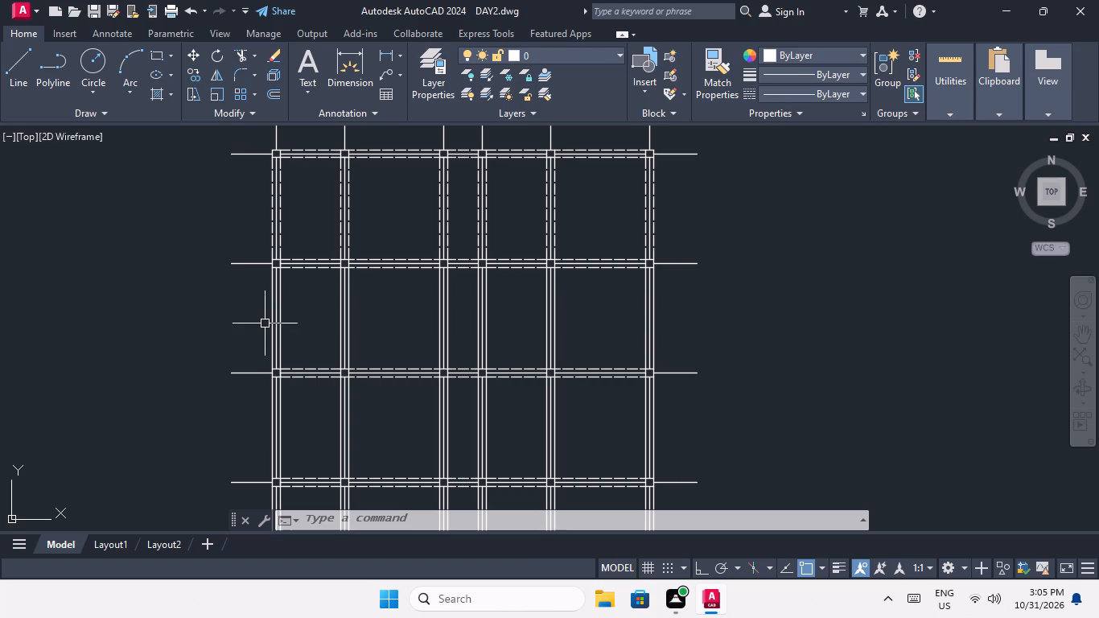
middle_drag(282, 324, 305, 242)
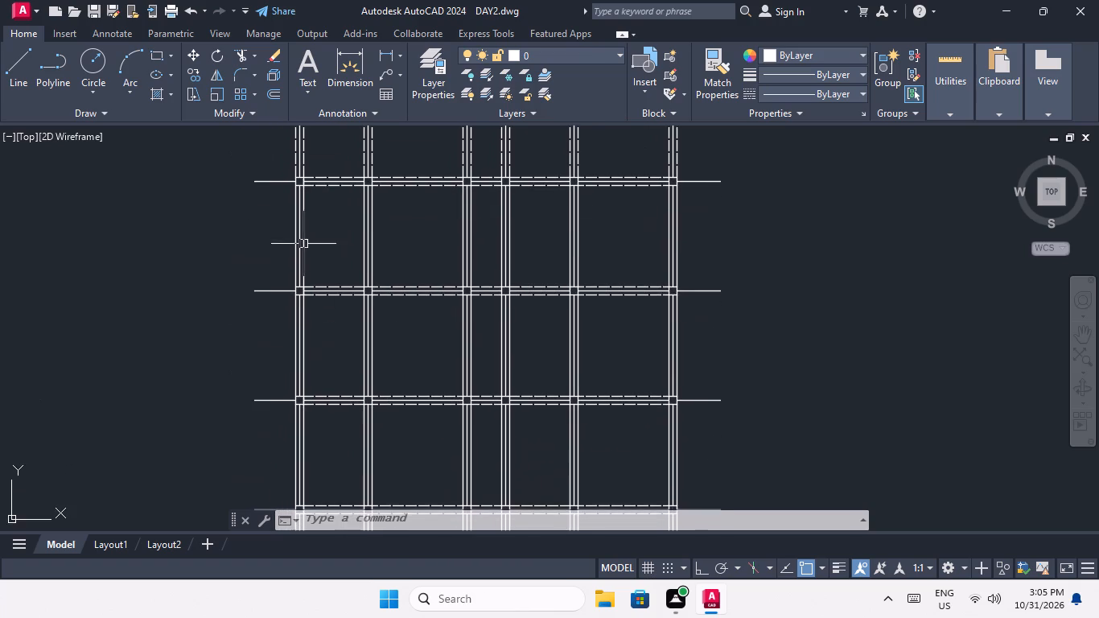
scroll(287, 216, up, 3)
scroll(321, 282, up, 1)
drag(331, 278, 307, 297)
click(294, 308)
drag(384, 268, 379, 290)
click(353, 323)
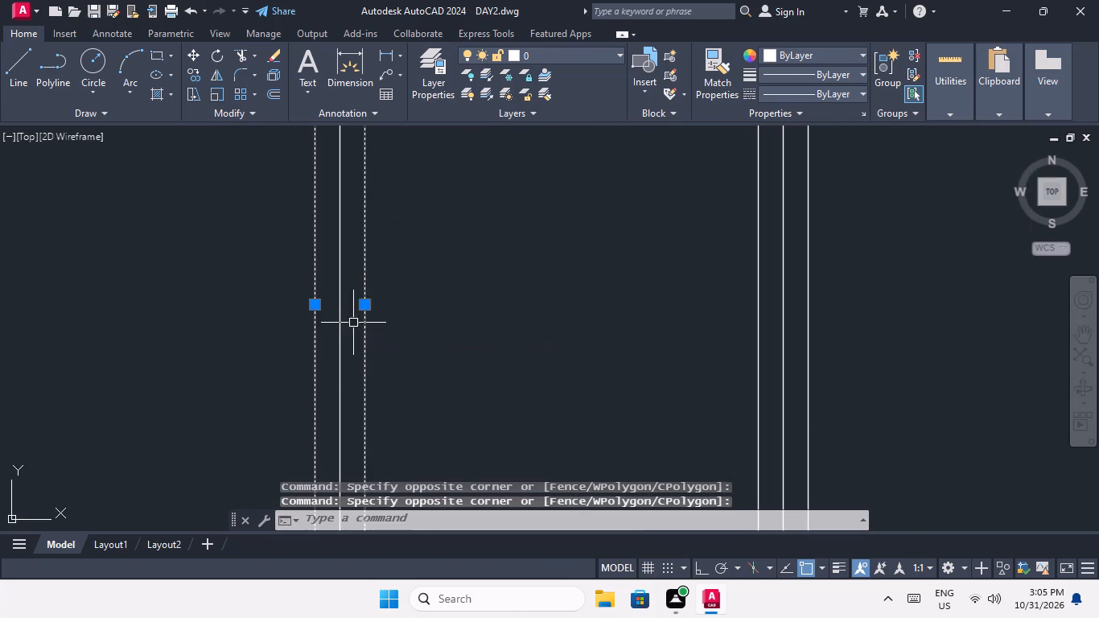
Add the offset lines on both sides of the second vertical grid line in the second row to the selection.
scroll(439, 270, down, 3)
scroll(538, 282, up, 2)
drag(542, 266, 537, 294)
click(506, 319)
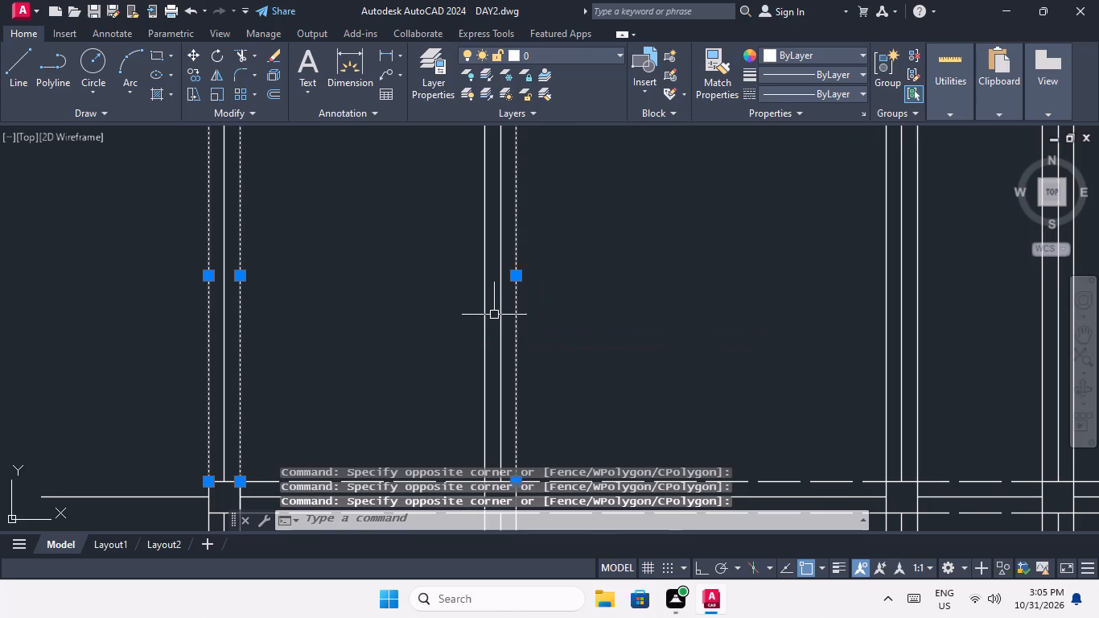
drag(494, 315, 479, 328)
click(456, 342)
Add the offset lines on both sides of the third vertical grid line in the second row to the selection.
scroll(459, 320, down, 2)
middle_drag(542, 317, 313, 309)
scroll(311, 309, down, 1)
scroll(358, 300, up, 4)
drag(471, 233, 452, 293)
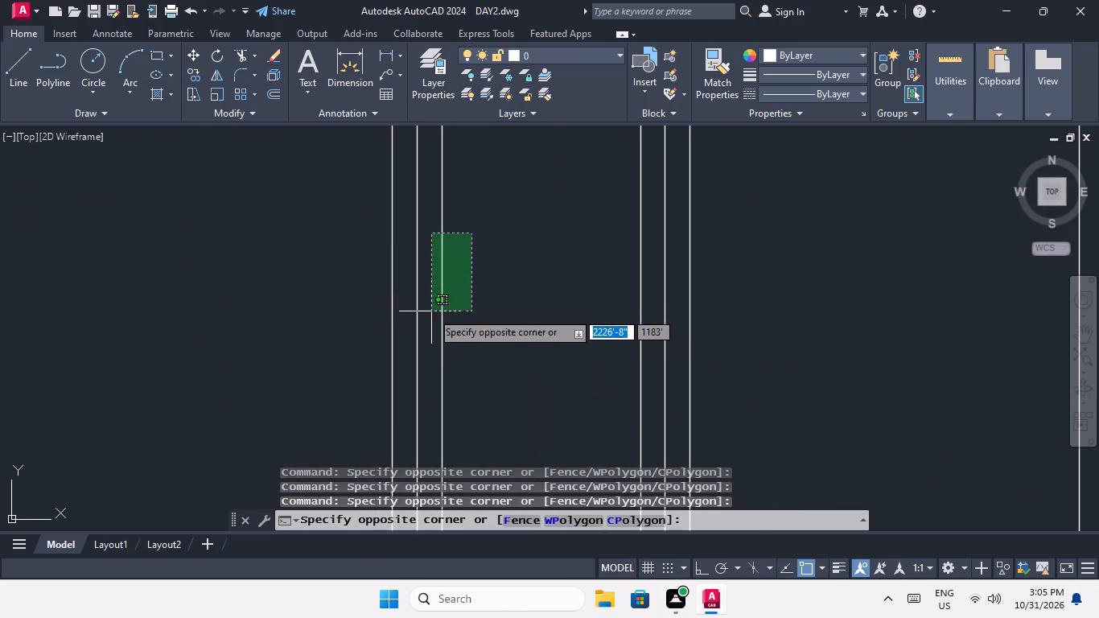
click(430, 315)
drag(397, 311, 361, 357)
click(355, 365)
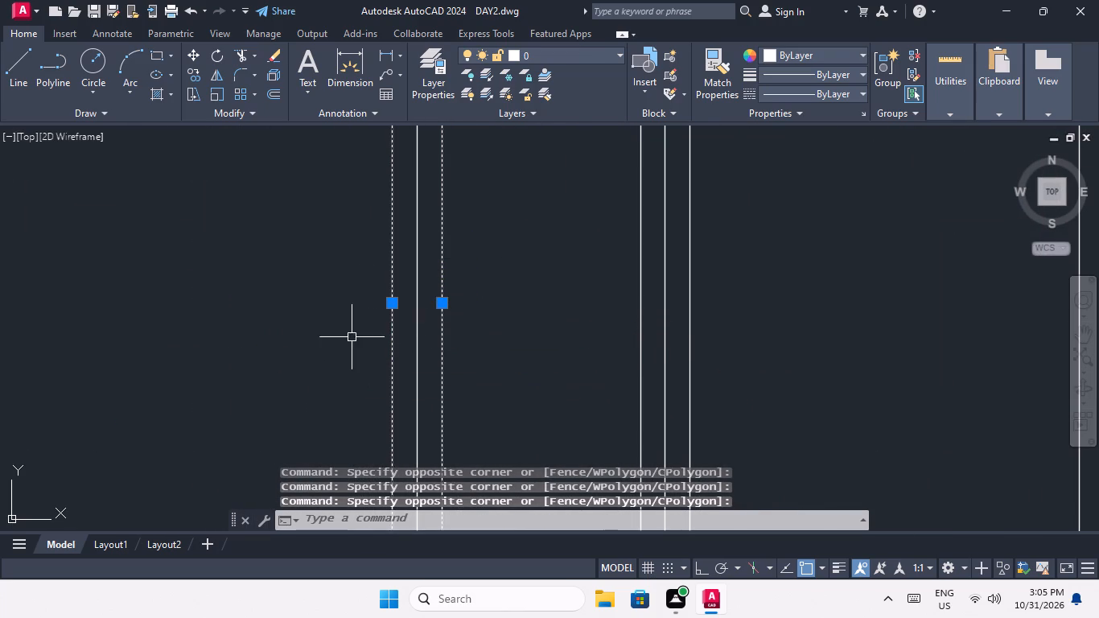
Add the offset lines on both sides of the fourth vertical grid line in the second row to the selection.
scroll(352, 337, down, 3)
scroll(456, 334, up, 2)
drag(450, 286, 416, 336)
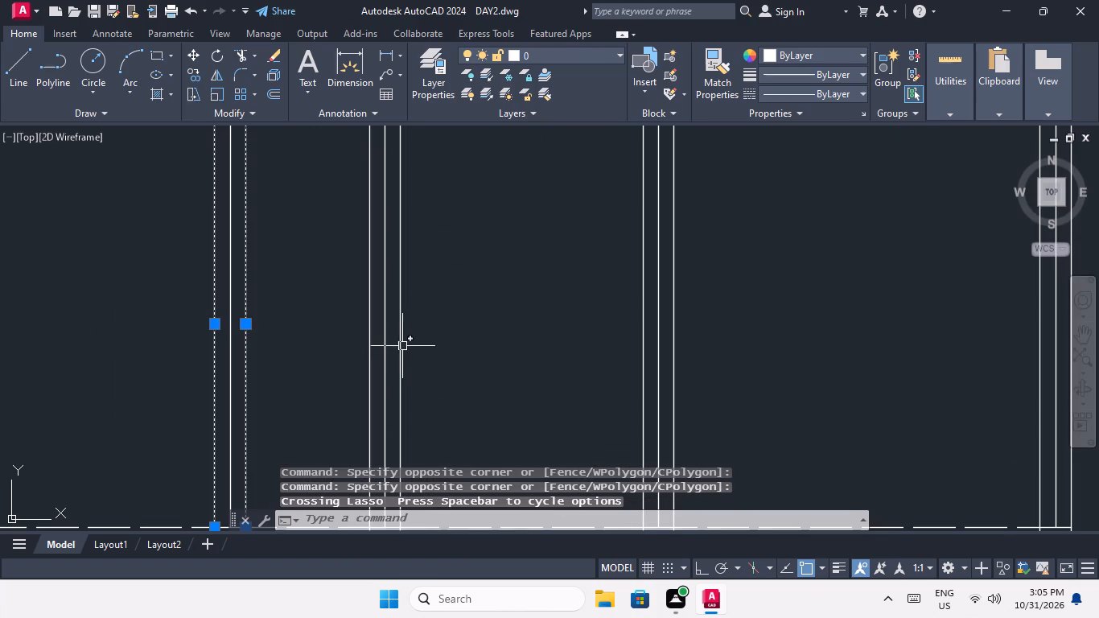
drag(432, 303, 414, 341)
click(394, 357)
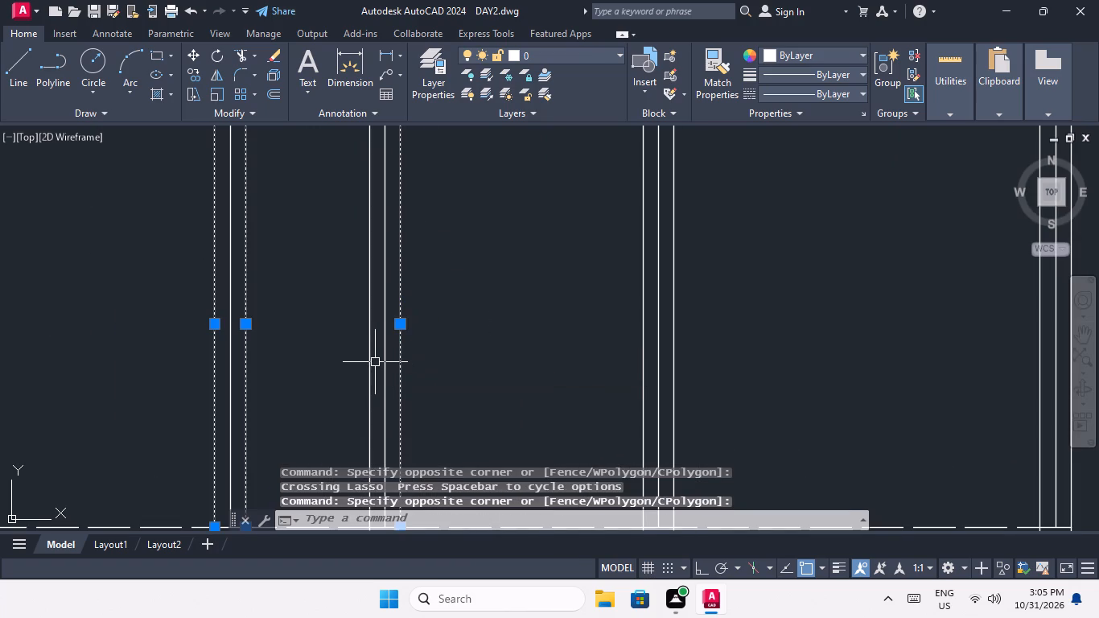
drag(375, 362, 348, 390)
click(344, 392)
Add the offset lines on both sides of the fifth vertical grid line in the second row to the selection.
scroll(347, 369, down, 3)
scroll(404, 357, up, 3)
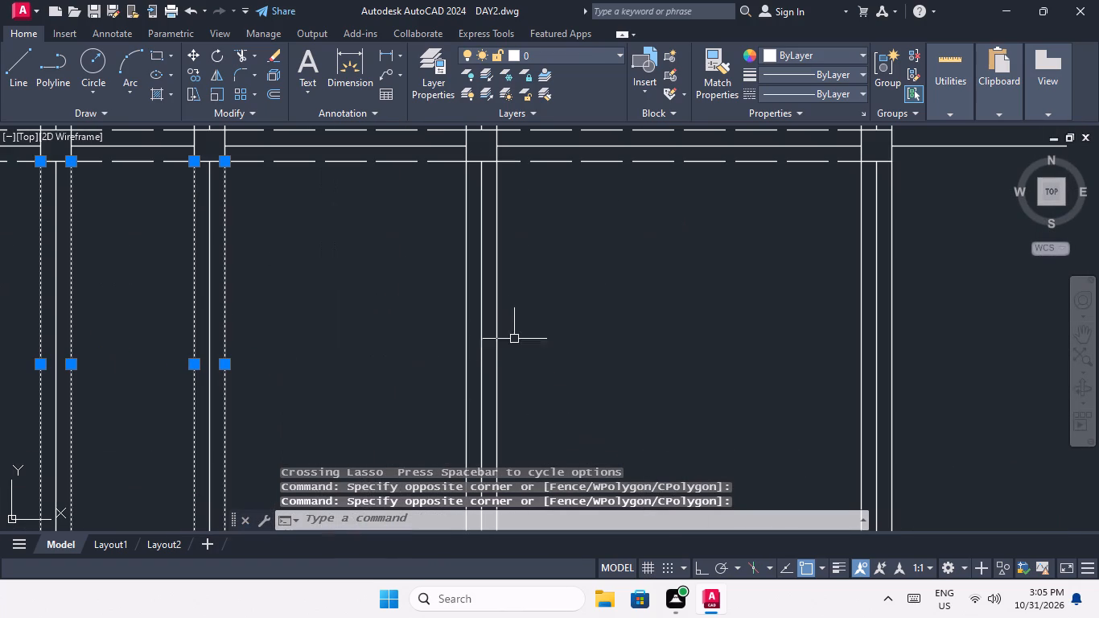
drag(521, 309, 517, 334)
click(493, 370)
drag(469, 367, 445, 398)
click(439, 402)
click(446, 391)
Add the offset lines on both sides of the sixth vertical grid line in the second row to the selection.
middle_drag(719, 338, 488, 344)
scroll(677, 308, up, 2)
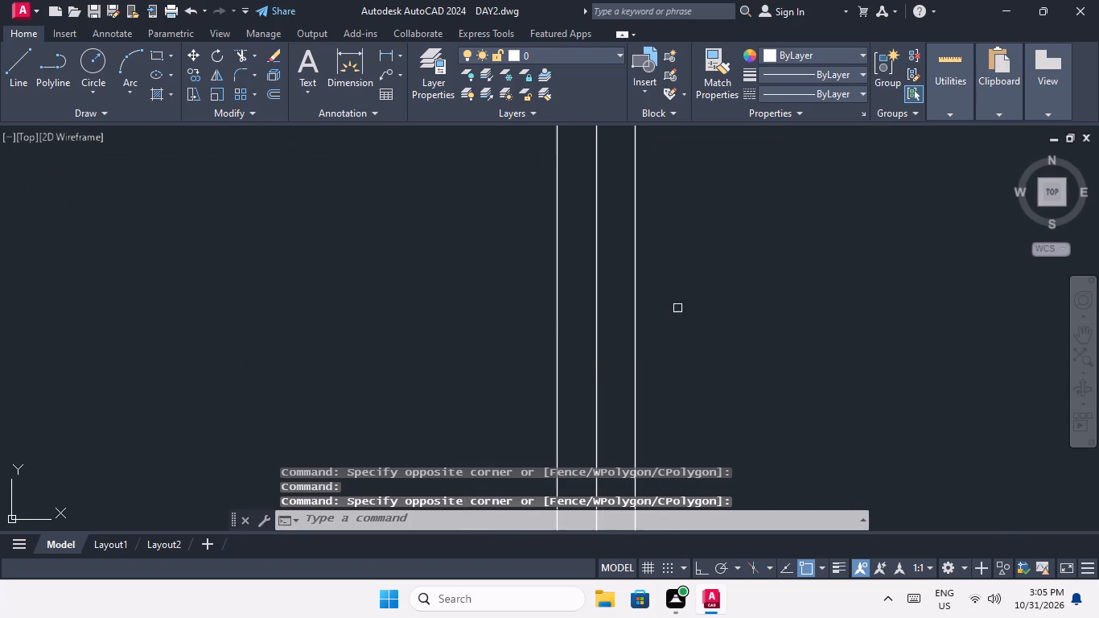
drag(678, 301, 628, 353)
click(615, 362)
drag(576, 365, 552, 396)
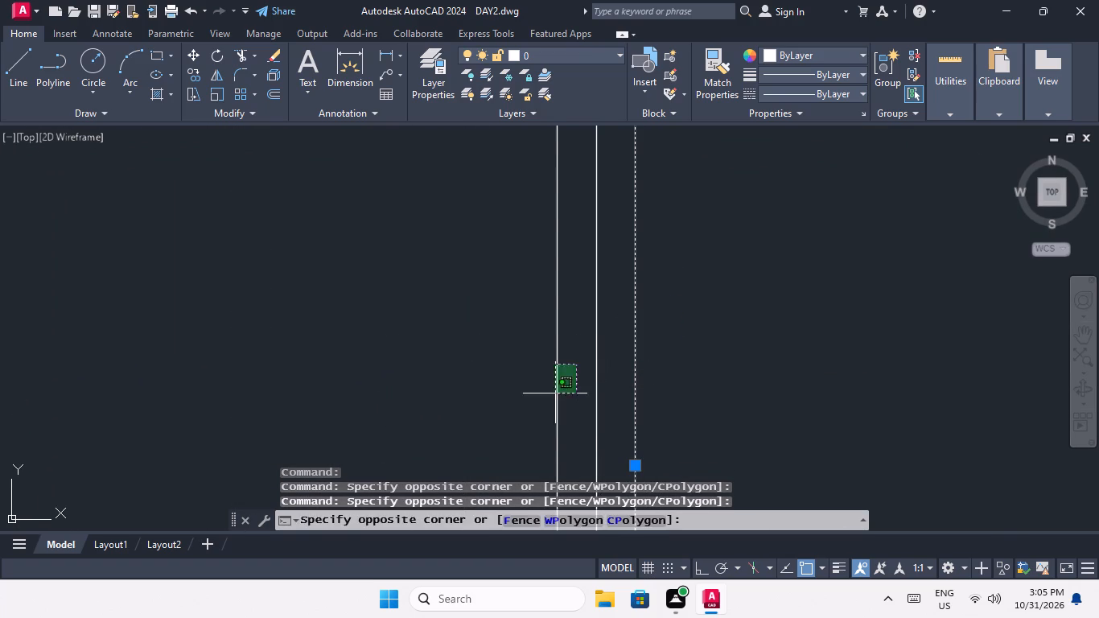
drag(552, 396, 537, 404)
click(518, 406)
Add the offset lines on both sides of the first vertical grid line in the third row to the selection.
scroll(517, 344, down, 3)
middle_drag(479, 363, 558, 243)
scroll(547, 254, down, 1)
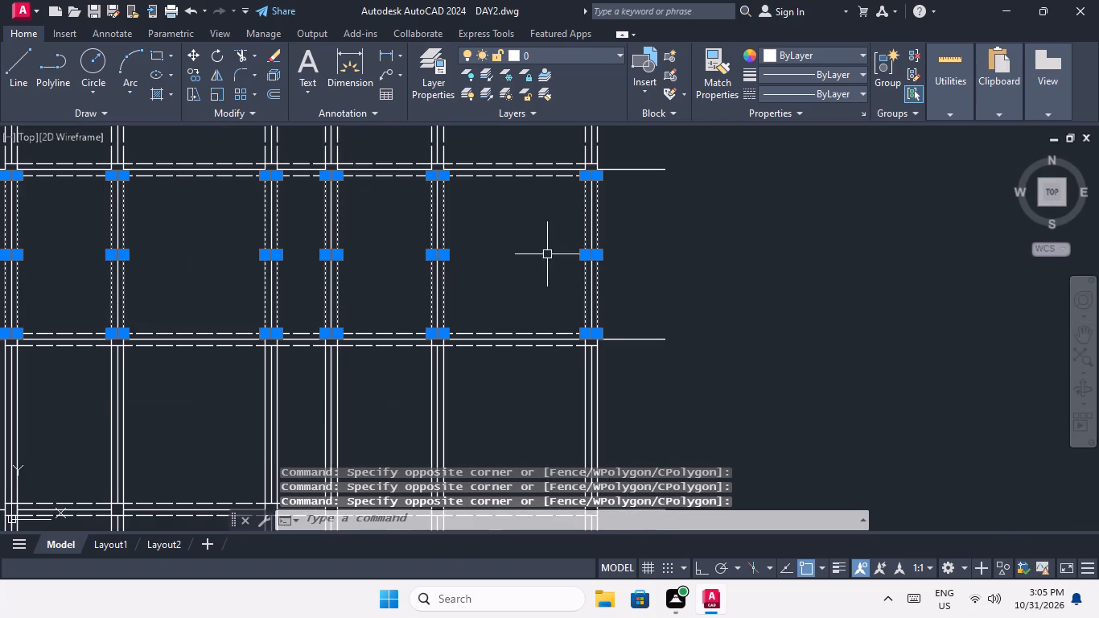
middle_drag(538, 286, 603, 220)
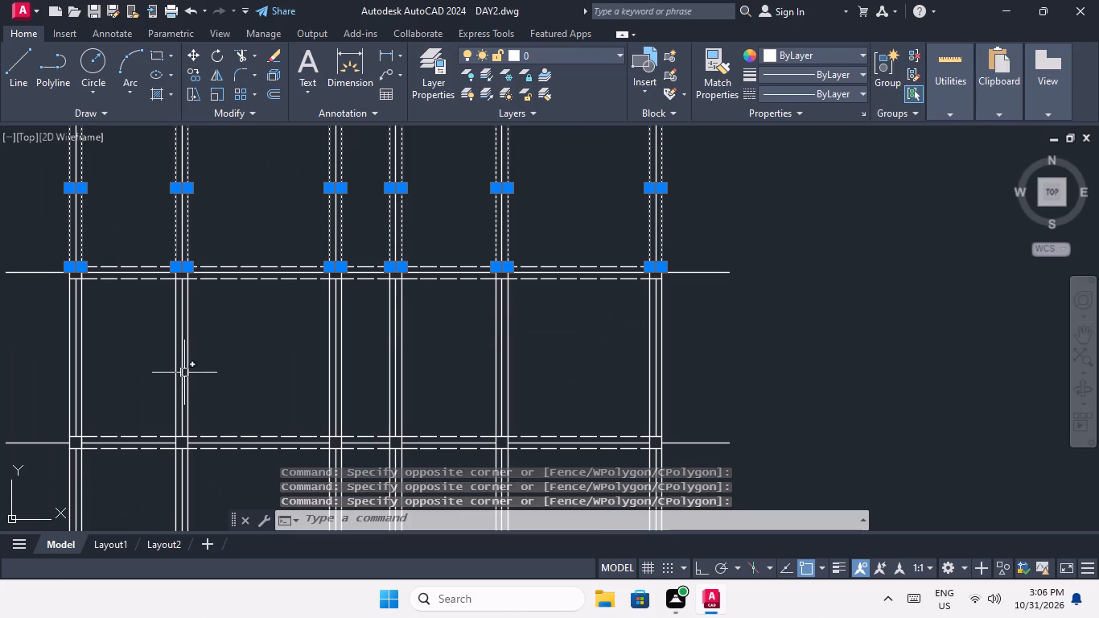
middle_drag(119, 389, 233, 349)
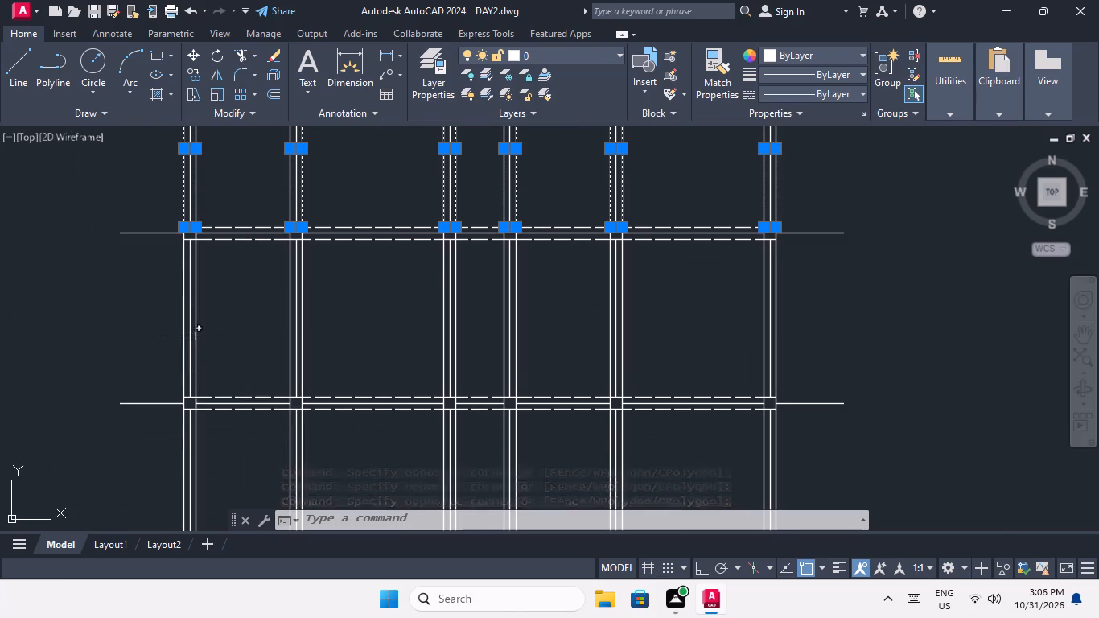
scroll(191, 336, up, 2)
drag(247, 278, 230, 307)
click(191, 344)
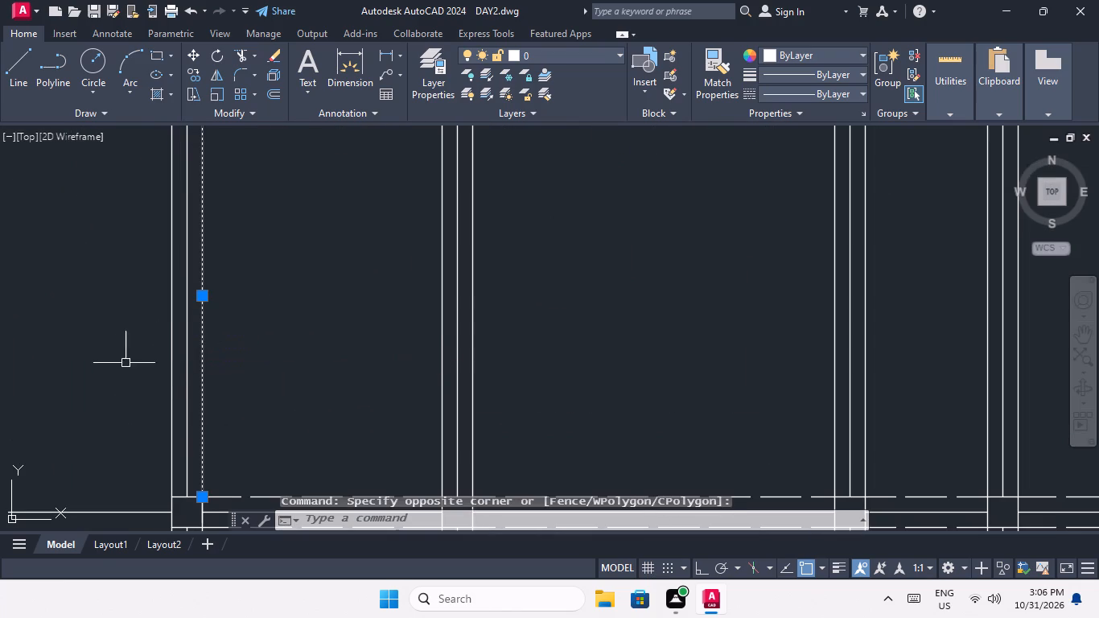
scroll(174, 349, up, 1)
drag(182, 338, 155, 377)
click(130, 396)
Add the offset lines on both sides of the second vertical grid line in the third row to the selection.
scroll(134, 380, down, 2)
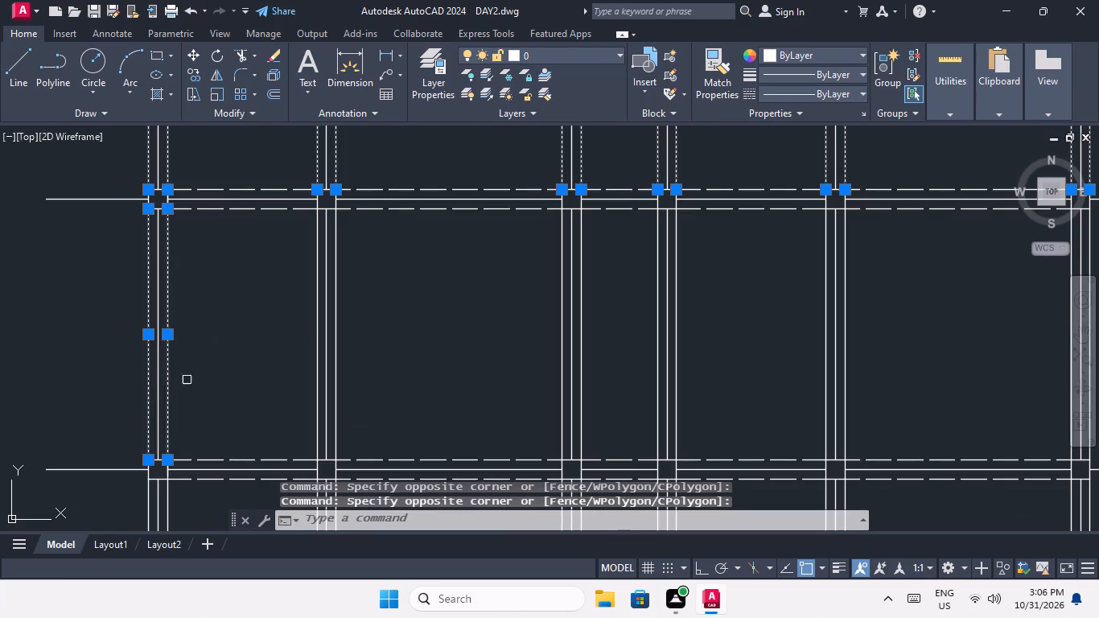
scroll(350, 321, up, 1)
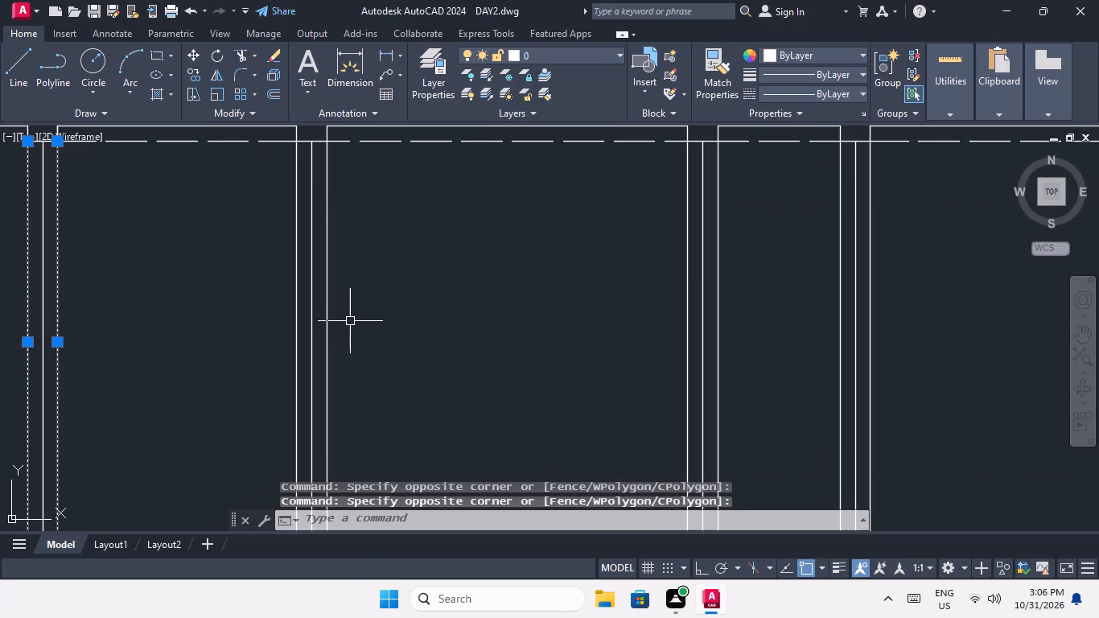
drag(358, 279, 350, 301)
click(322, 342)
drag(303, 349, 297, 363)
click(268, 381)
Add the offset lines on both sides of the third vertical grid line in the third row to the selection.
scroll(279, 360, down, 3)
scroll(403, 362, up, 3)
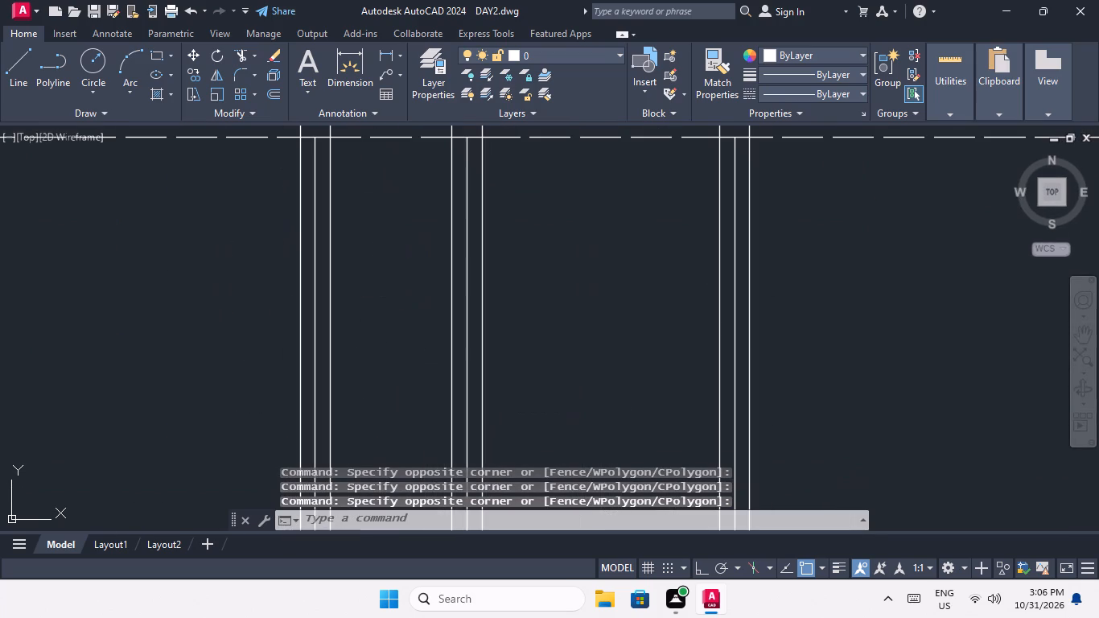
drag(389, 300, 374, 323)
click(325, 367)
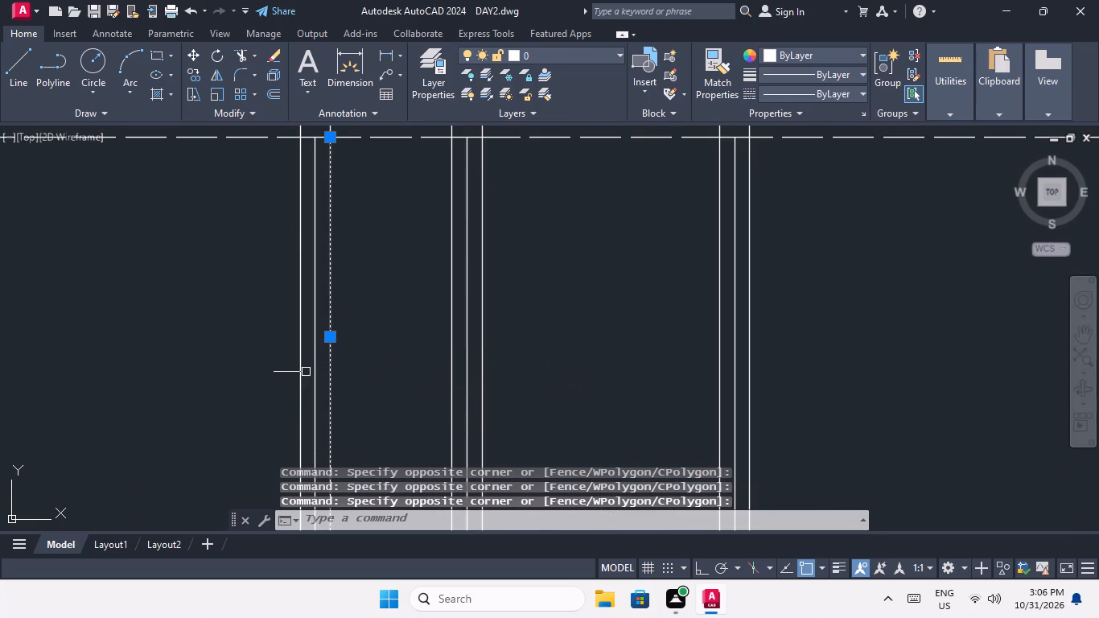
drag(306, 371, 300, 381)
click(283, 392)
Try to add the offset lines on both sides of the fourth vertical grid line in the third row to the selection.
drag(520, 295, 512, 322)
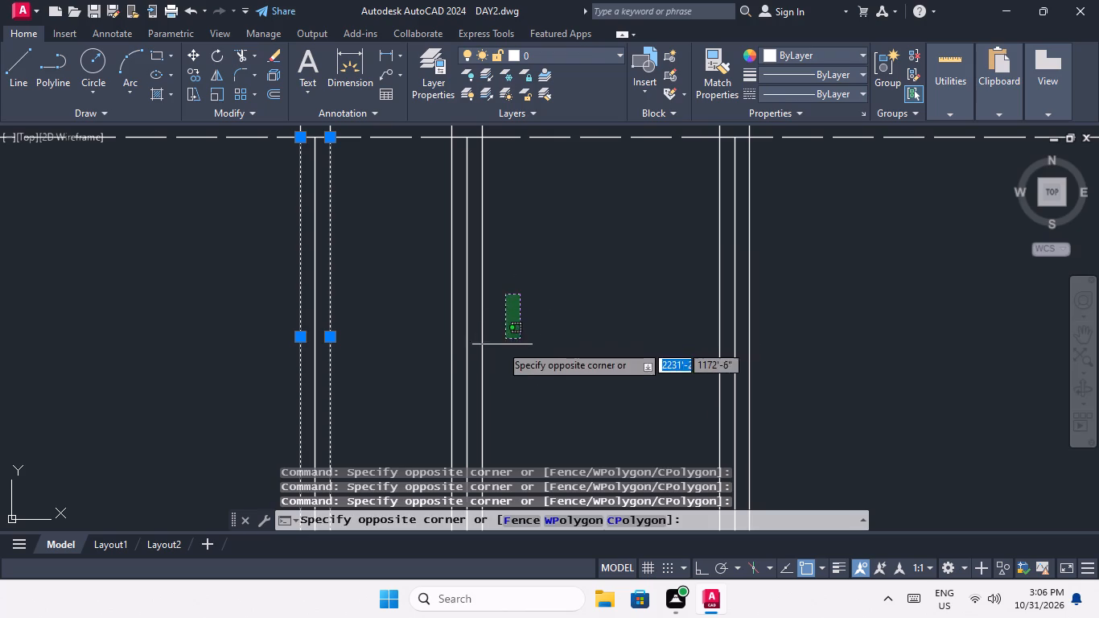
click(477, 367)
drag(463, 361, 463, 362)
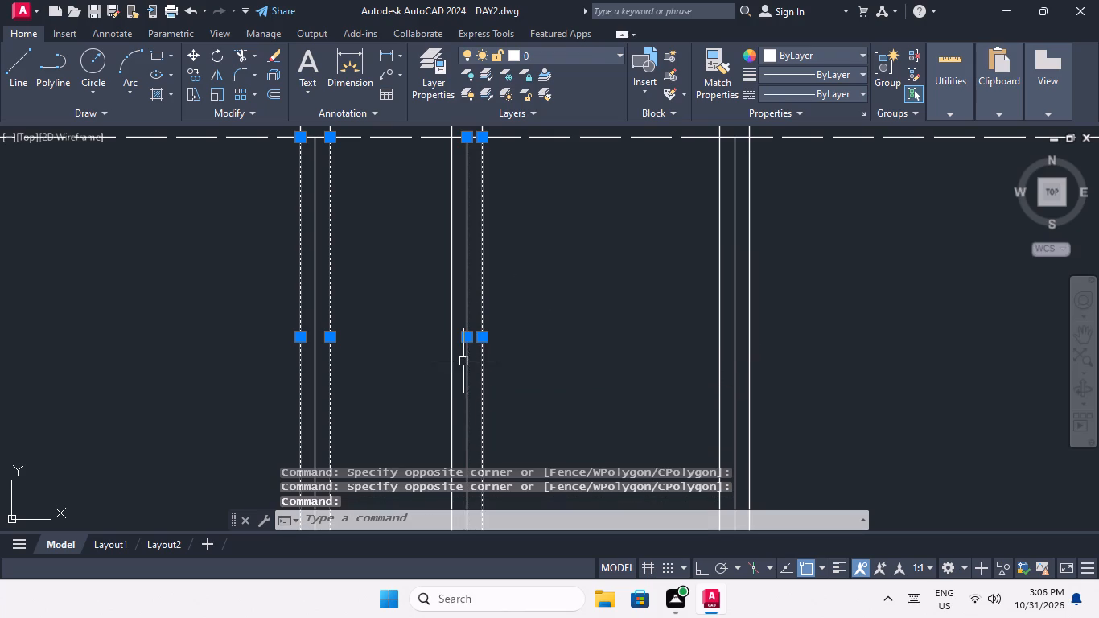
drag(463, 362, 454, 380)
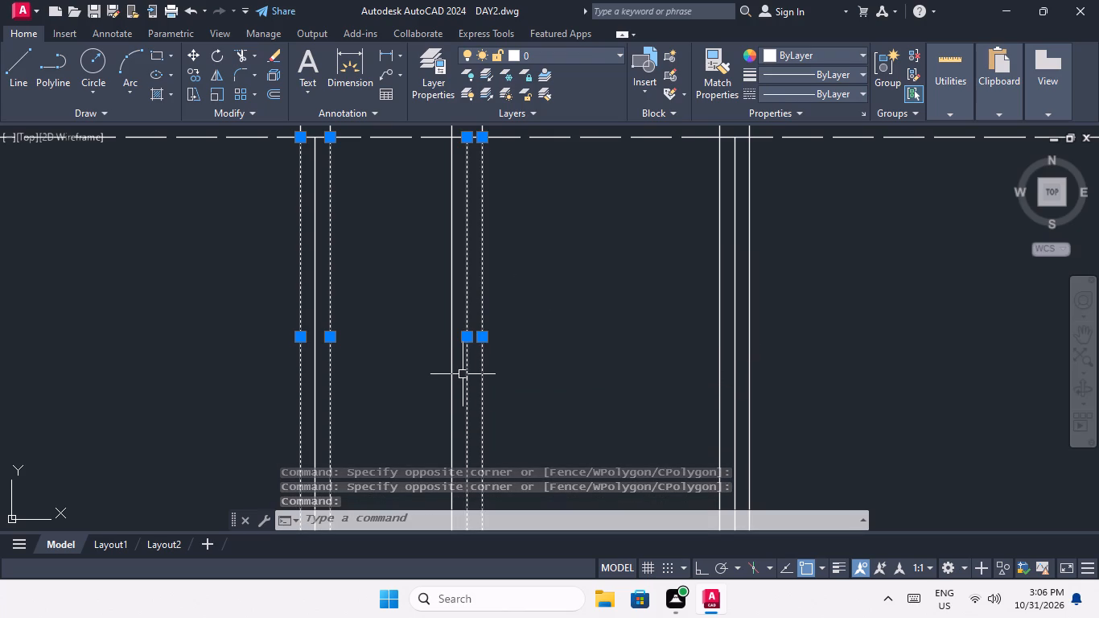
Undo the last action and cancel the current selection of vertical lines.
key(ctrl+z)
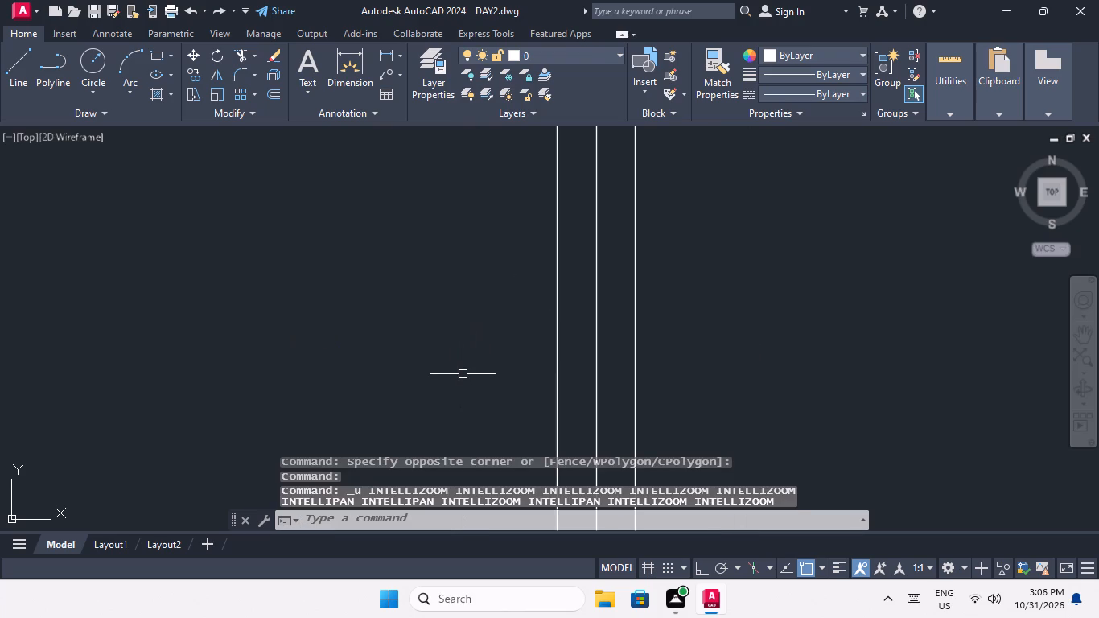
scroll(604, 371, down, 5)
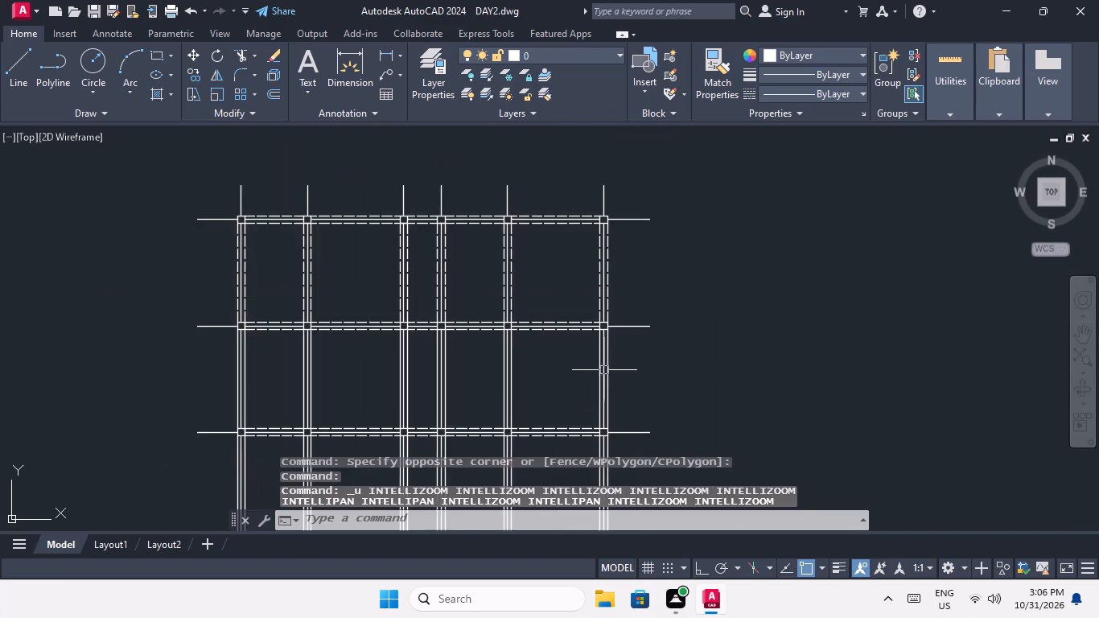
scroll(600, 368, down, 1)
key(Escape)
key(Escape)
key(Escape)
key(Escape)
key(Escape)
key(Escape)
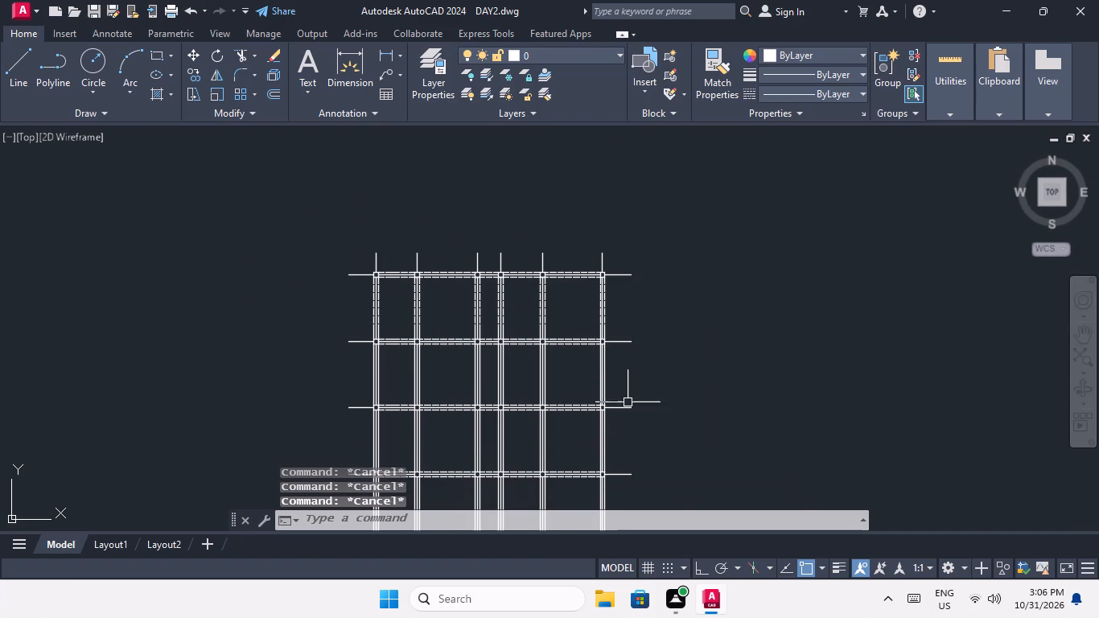
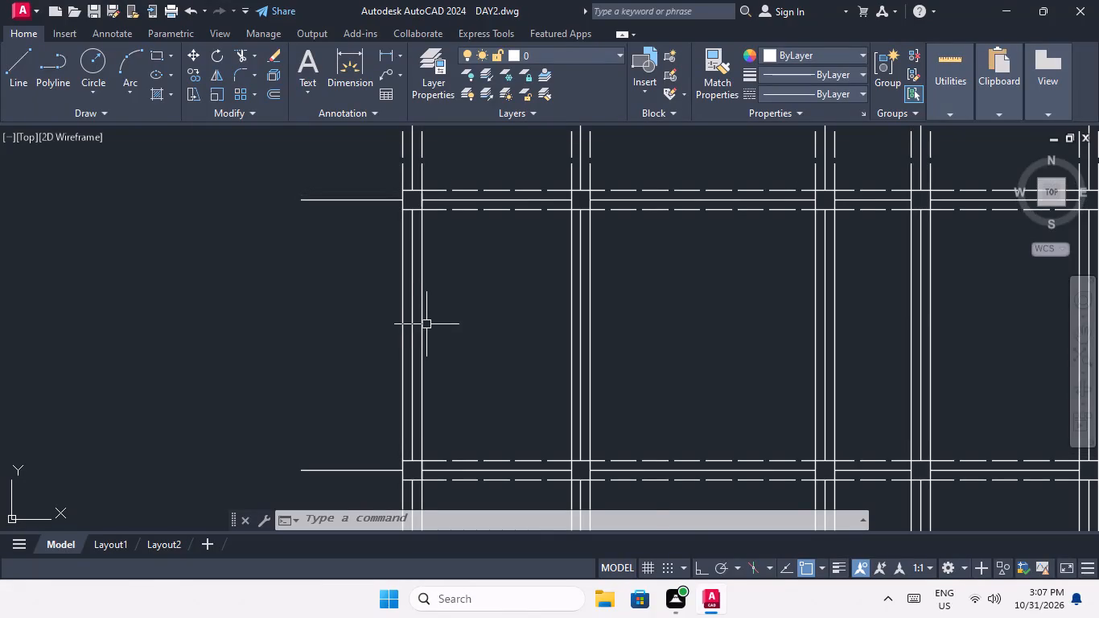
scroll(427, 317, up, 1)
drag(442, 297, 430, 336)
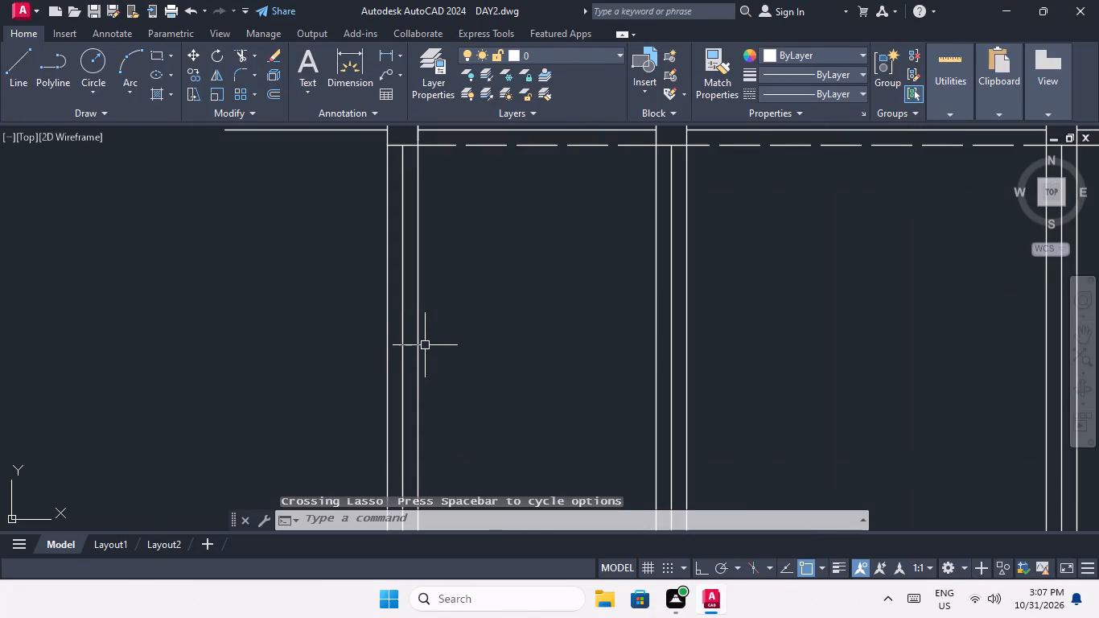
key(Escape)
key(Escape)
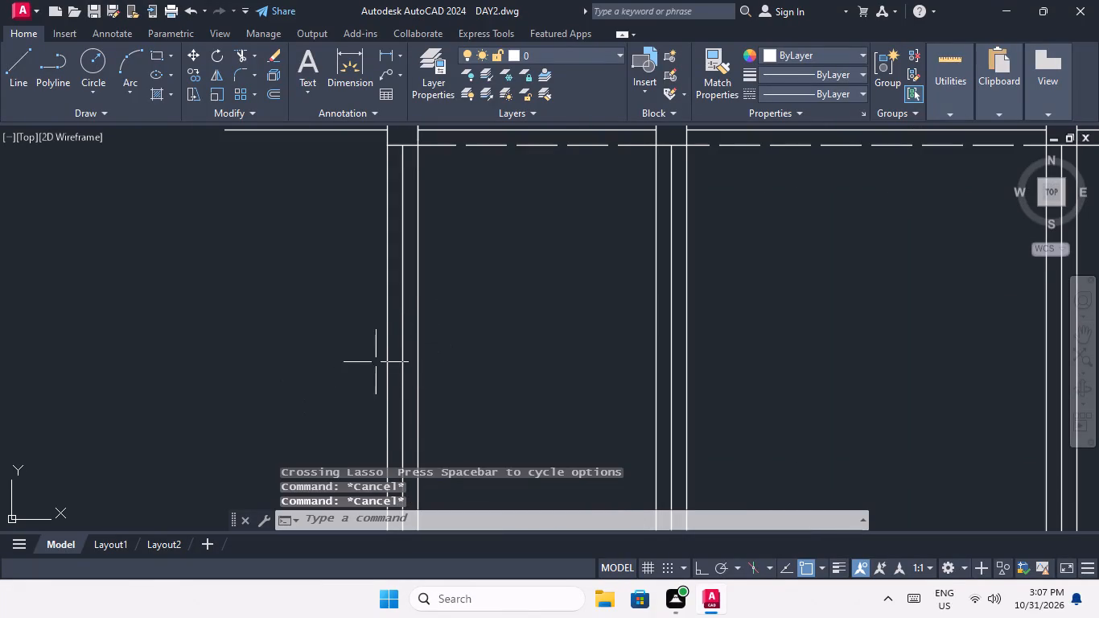
Change the offset lines beside all six vertical grid lines, between the second and third horizontal grid lines from the top, to linetype ACAD_ISO02W100.
click(385, 365)
click(417, 365)
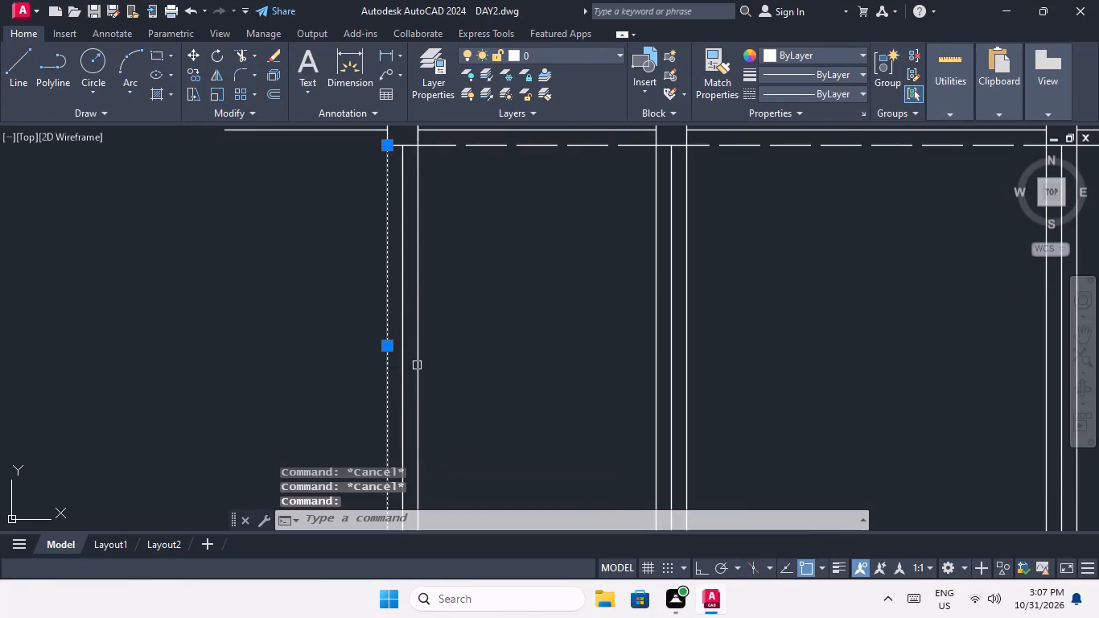
click(657, 356)
click(688, 365)
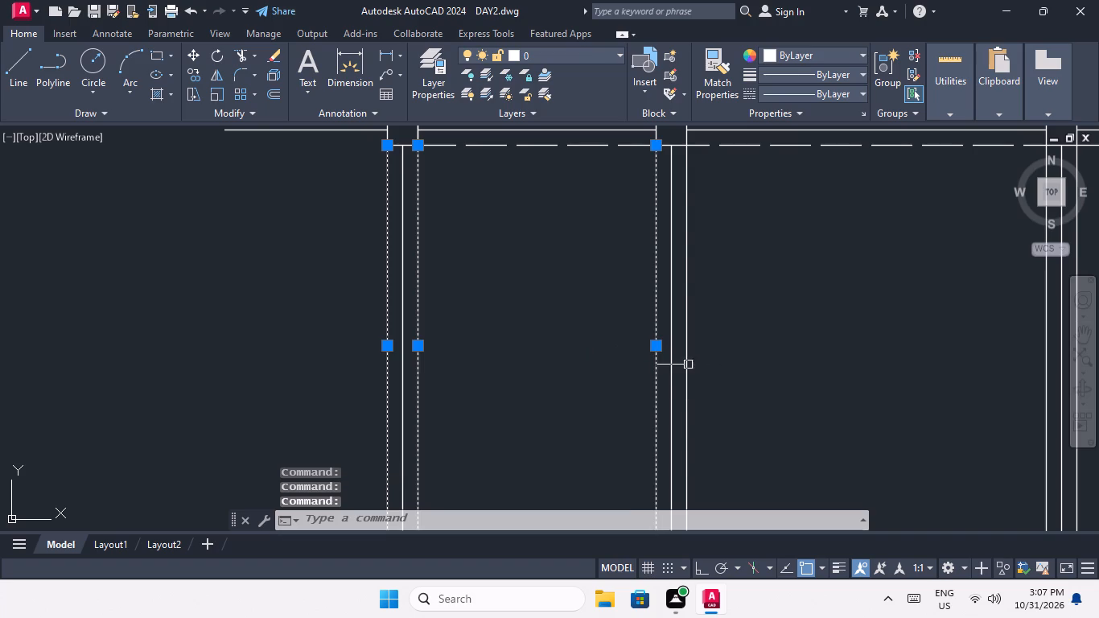
scroll(720, 342, down, 1)
middle_drag(719, 341, 212, 284)
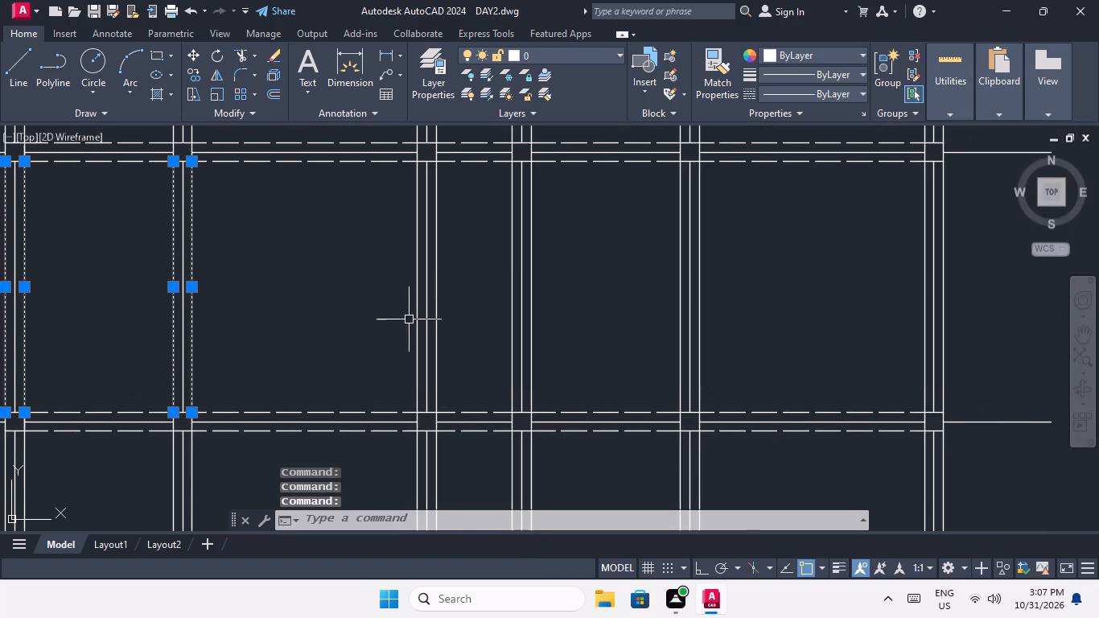
click(416, 312)
click(438, 318)
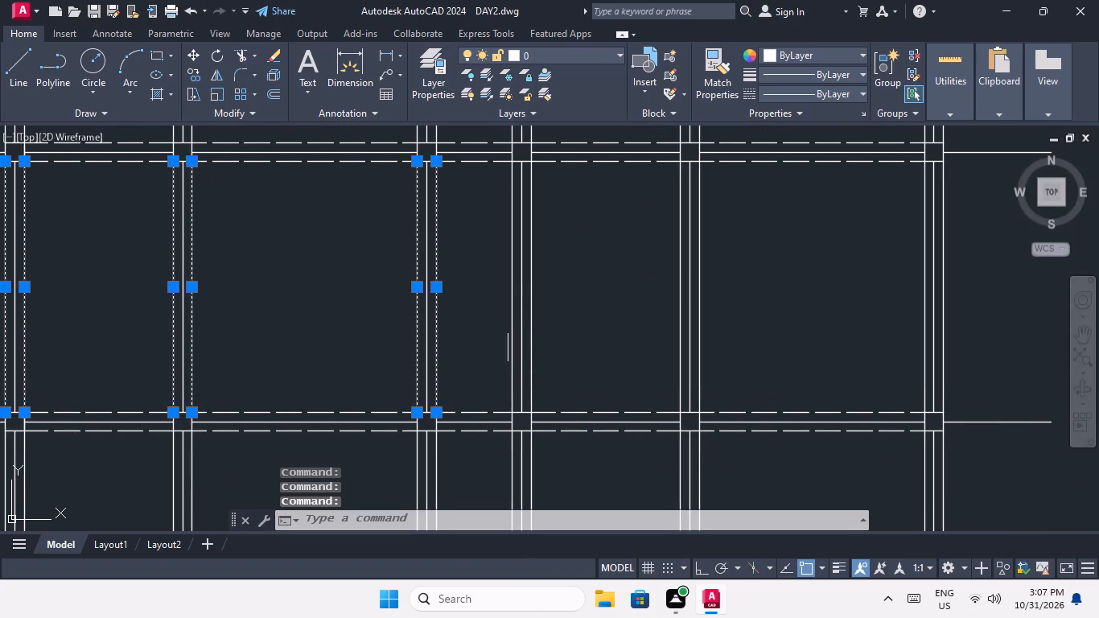
click(513, 328)
click(531, 328)
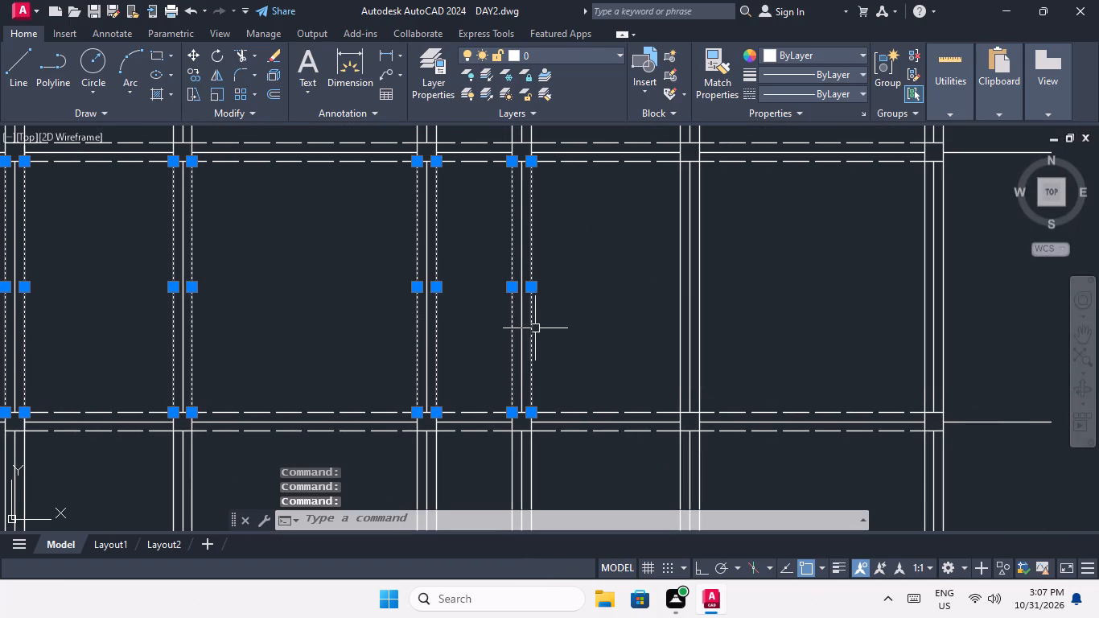
click(680, 328)
click(699, 333)
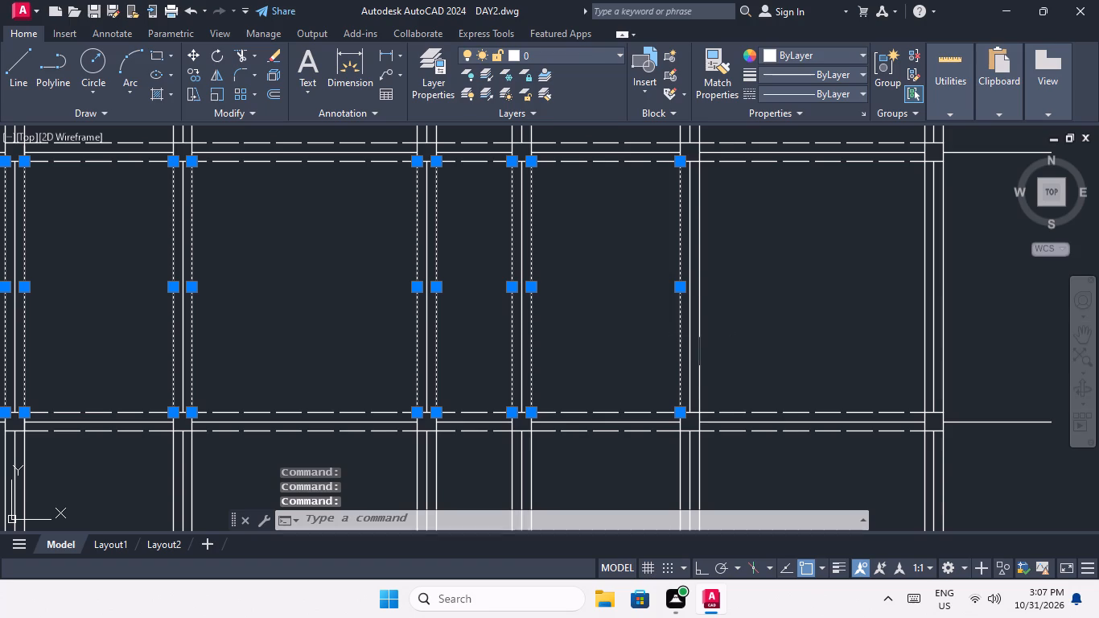
middle_drag(635, 414, 178, 431)
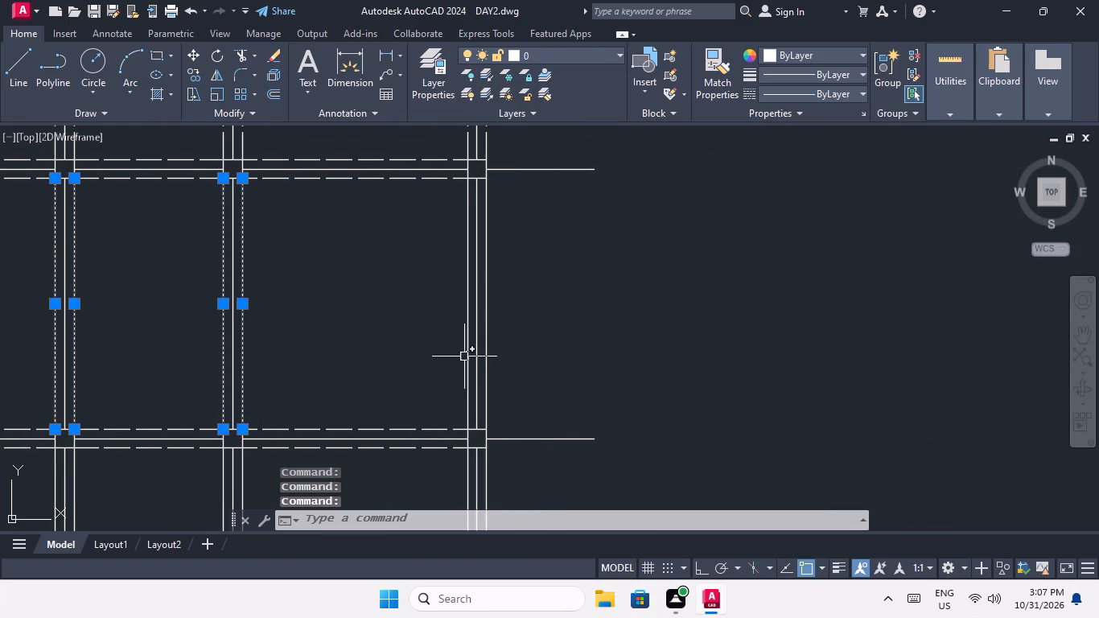
click(466, 352)
click(484, 356)
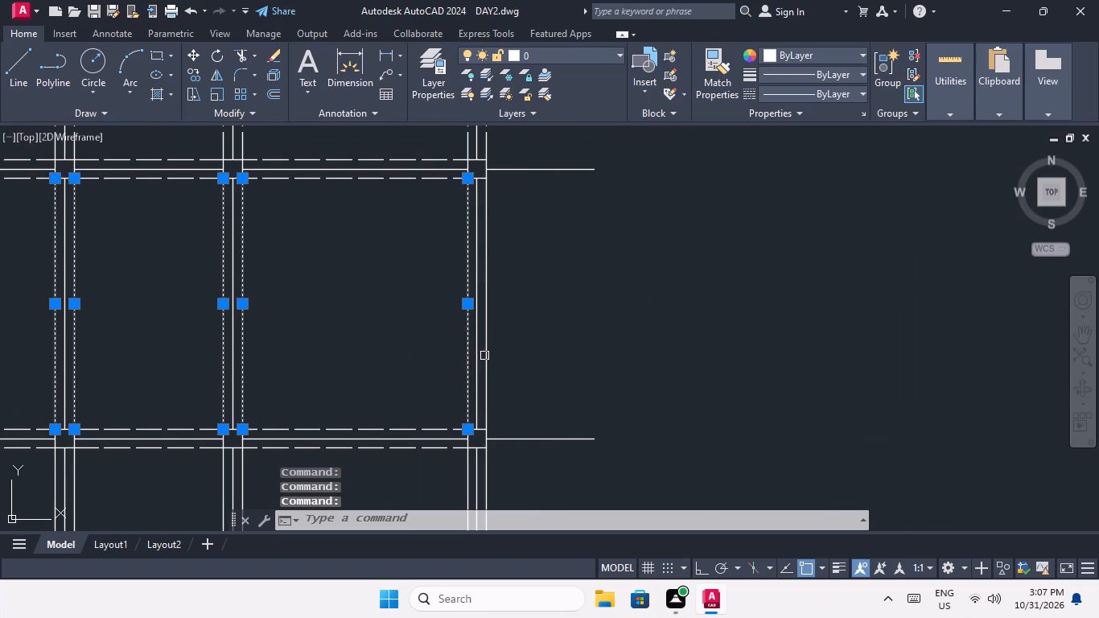
middle_drag(352, 458, 304, 380)
scroll(322, 374, down, 3)
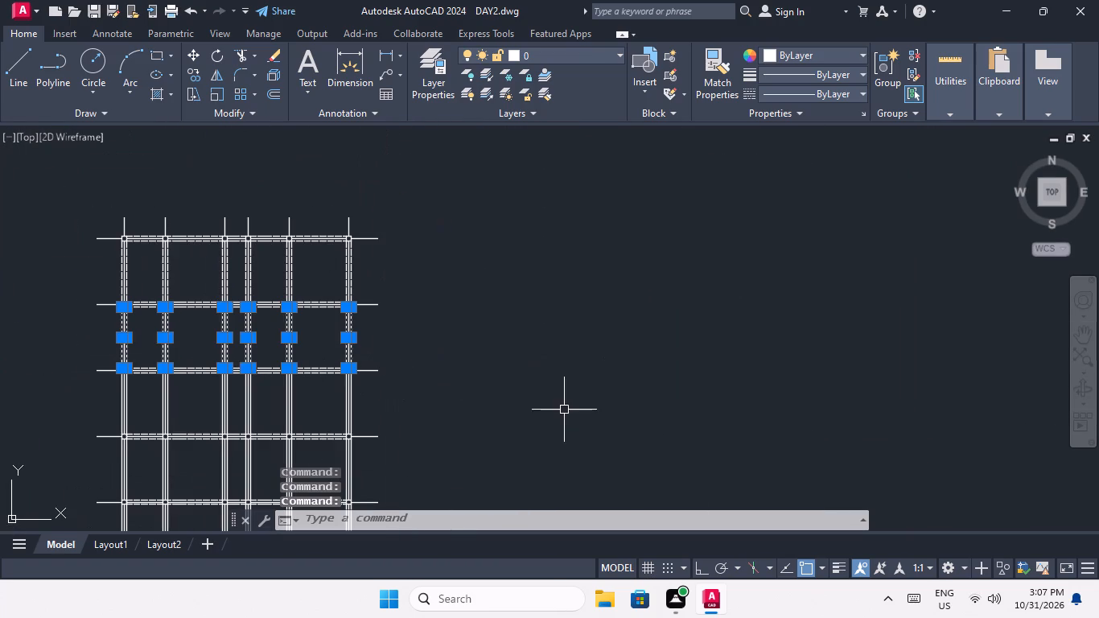
click(863, 95)
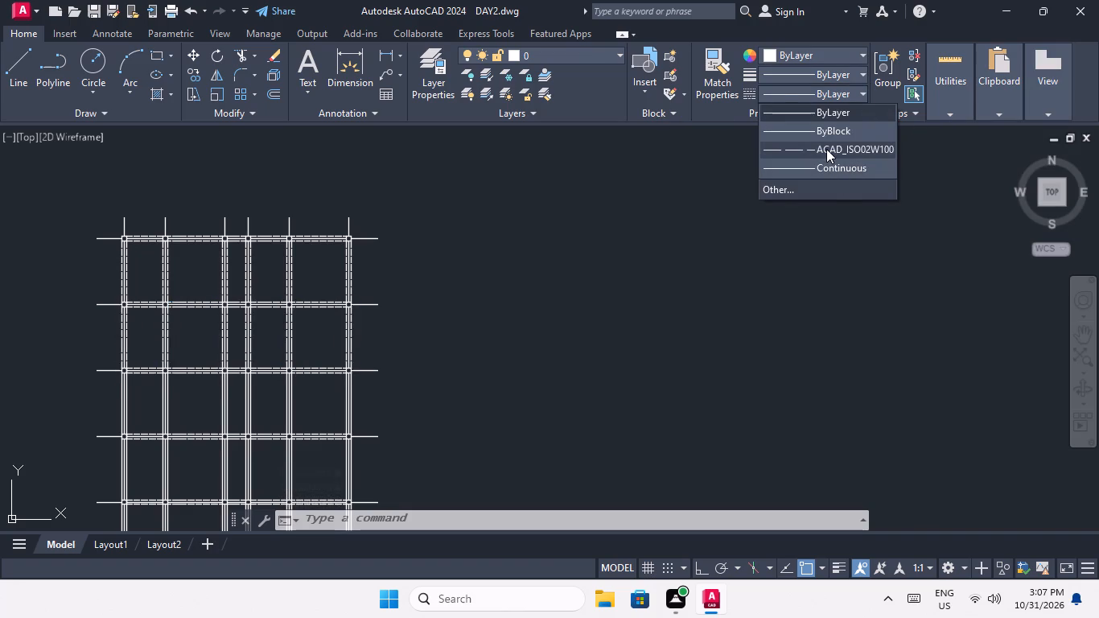
click(826, 149)
key(Escape)
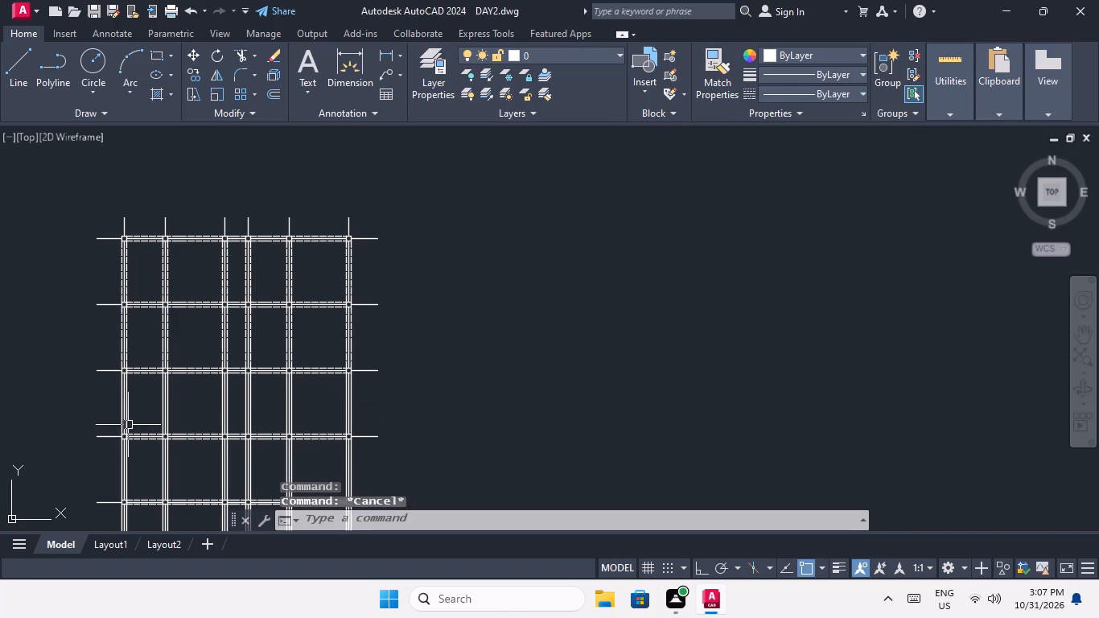
Change the offset lines beside all six vertical grid lines, between the third and fourth horizontal grid lines from the top, to linetype ACAD_ISO02W100.
middle_drag(130, 424, 297, 347)
scroll(284, 348, up, 3)
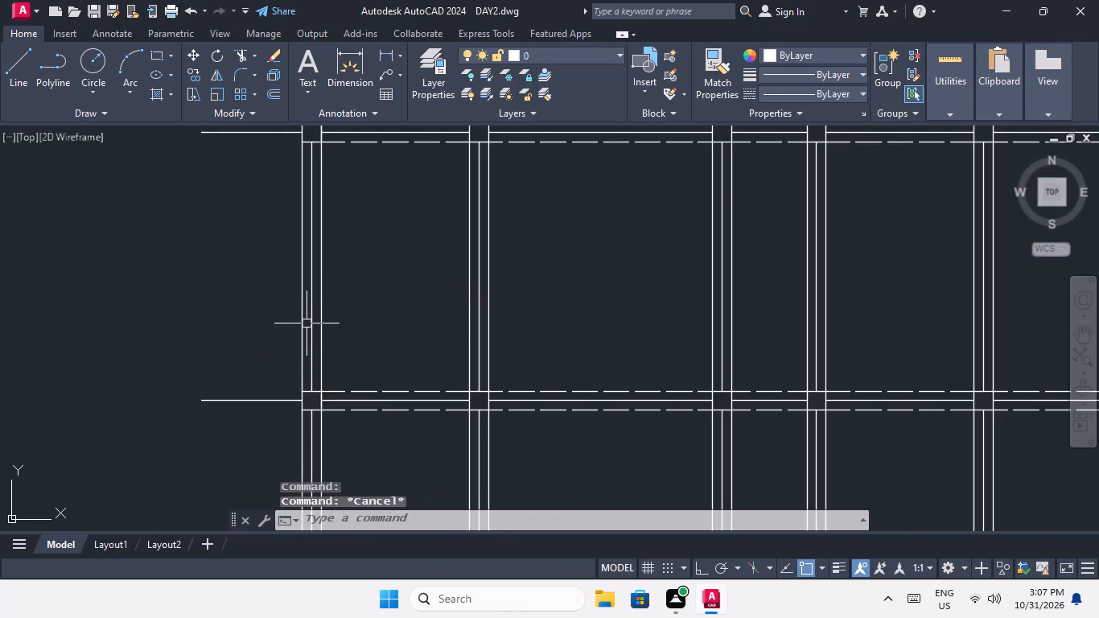
scroll(302, 321, up, 2)
click(302, 321)
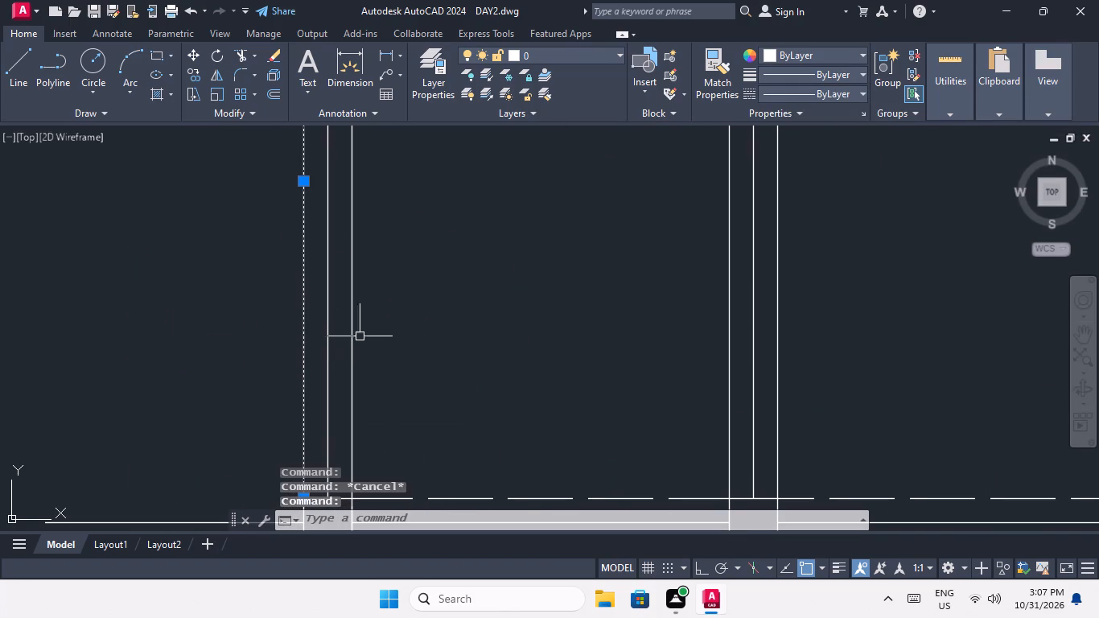
click(354, 340)
scroll(575, 300, down, 2)
scroll(640, 316, up, 1)
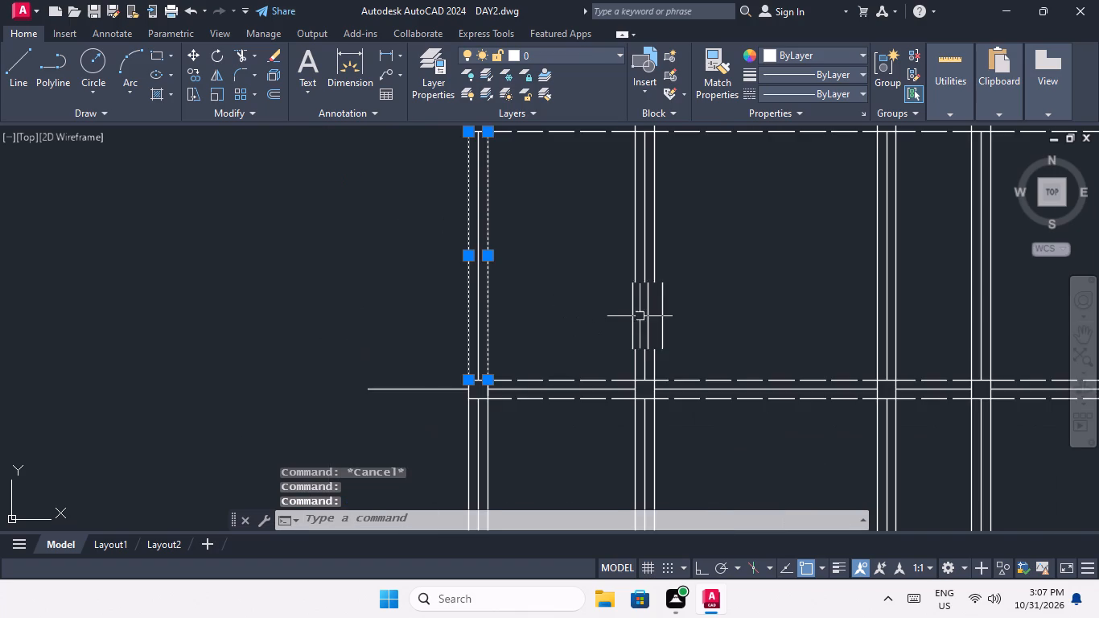
scroll(640, 316, up, 1)
click(628, 322)
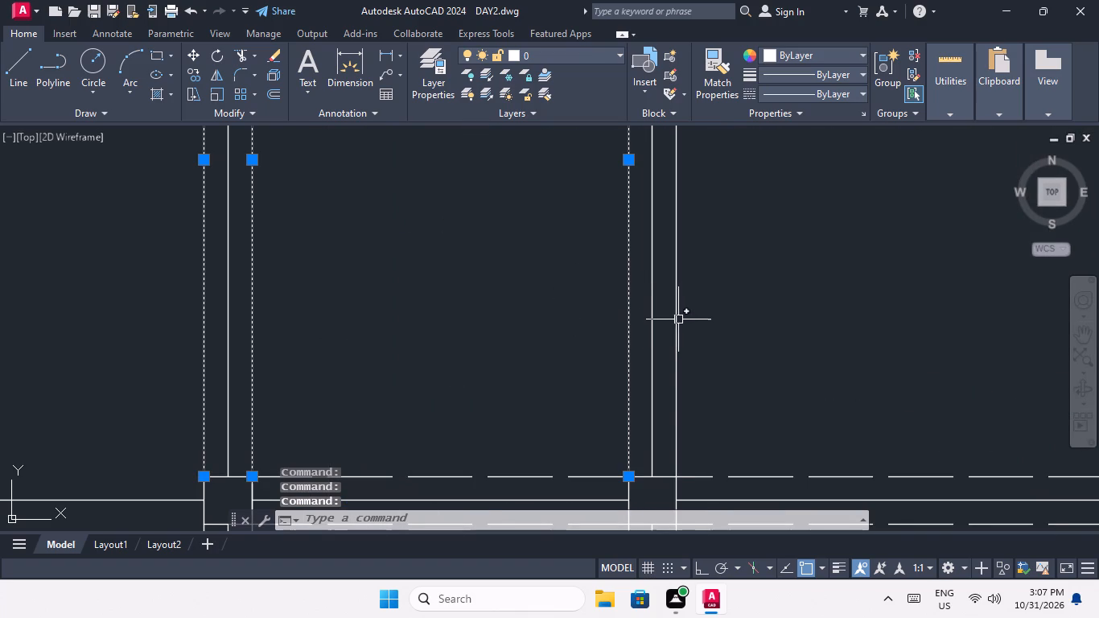
click(677, 321)
scroll(724, 287, down, 3)
middle_drag(734, 295, 378, 377)
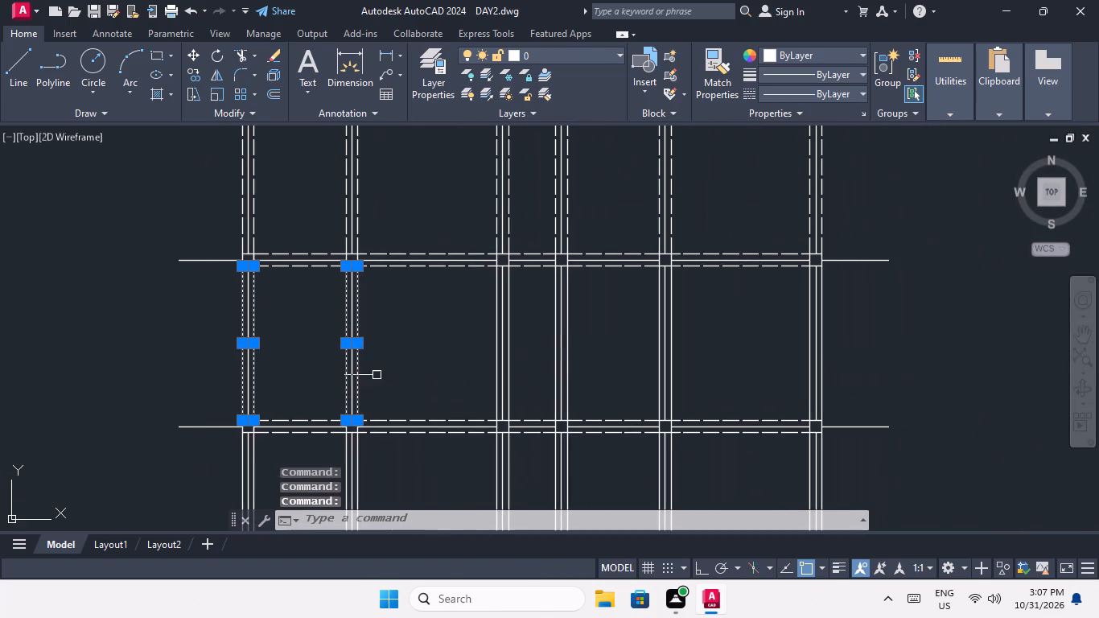
scroll(533, 357, up, 2)
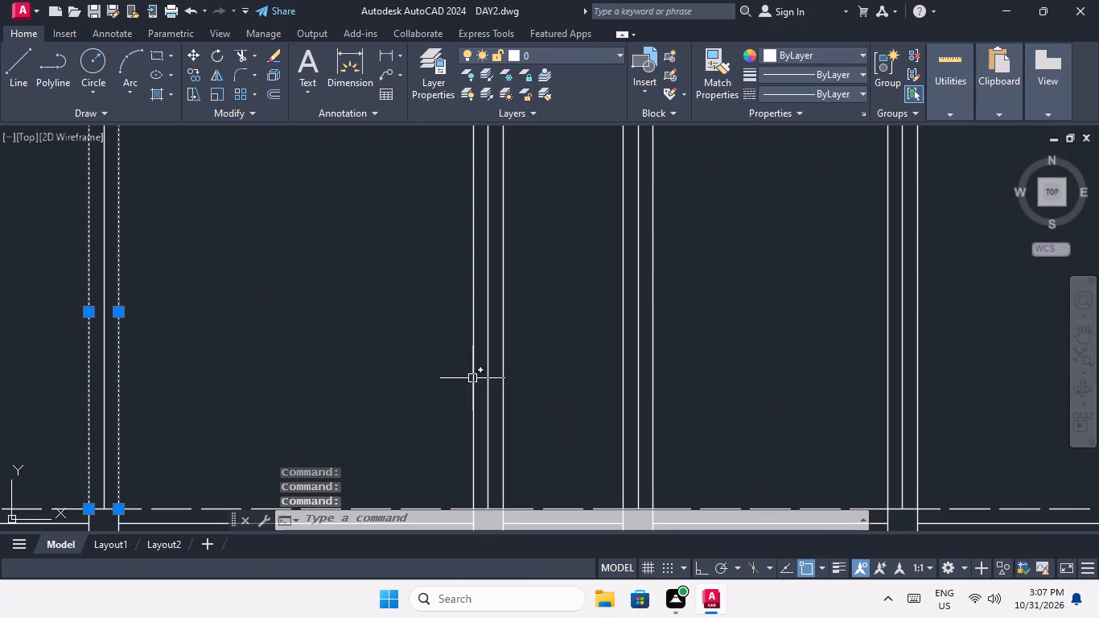
click(472, 378)
click(503, 387)
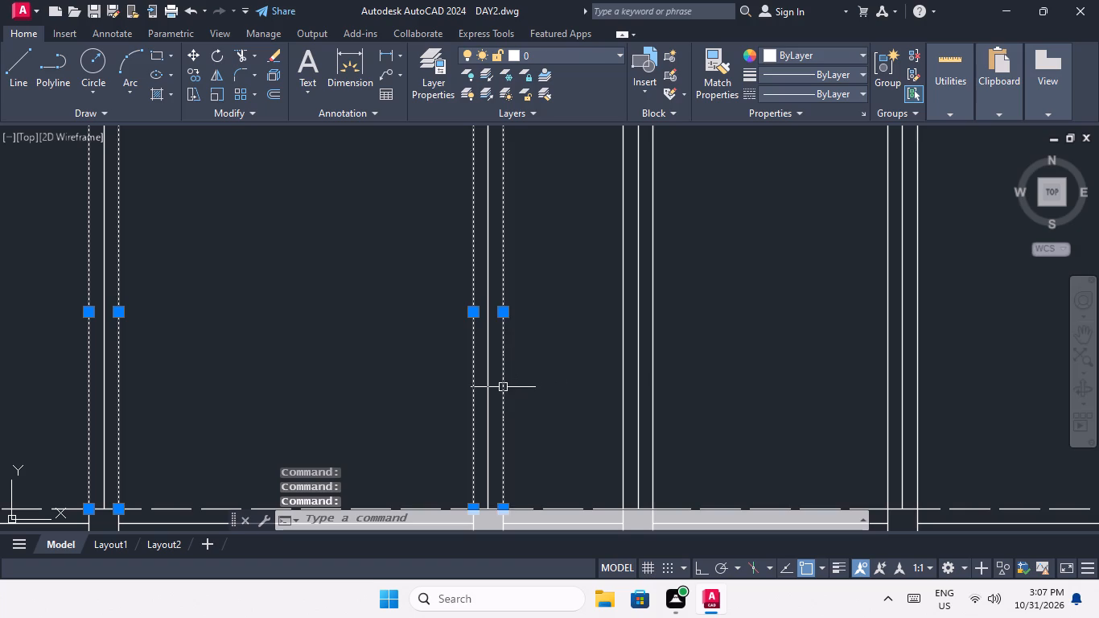
scroll(558, 377, down, 1)
middle_drag(554, 377, 305, 413)
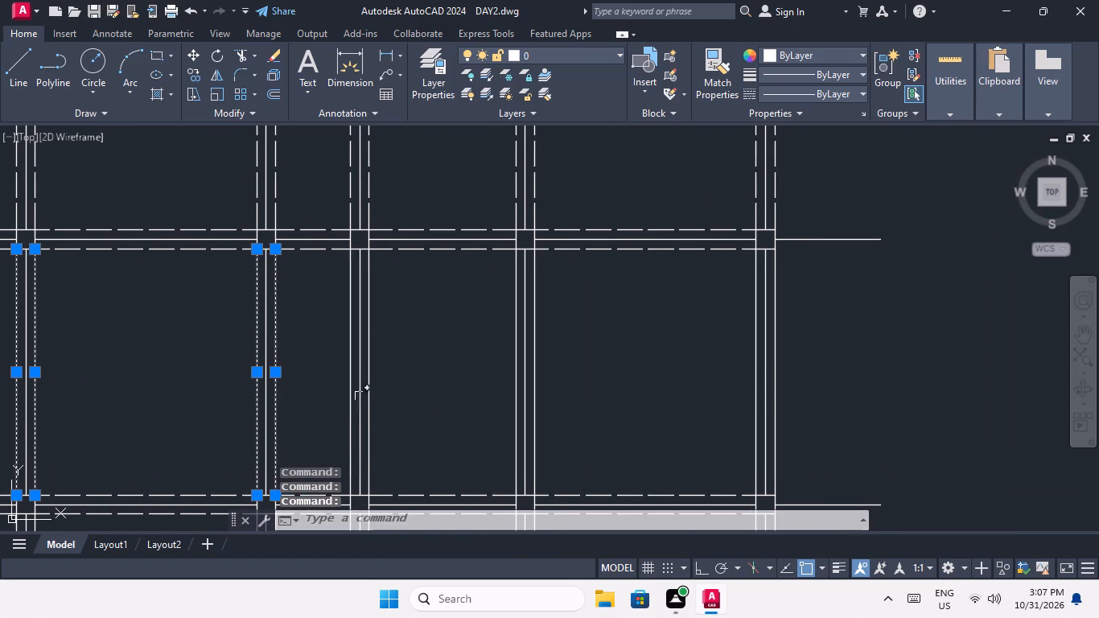
scroll(349, 396, up, 2)
click(348, 396)
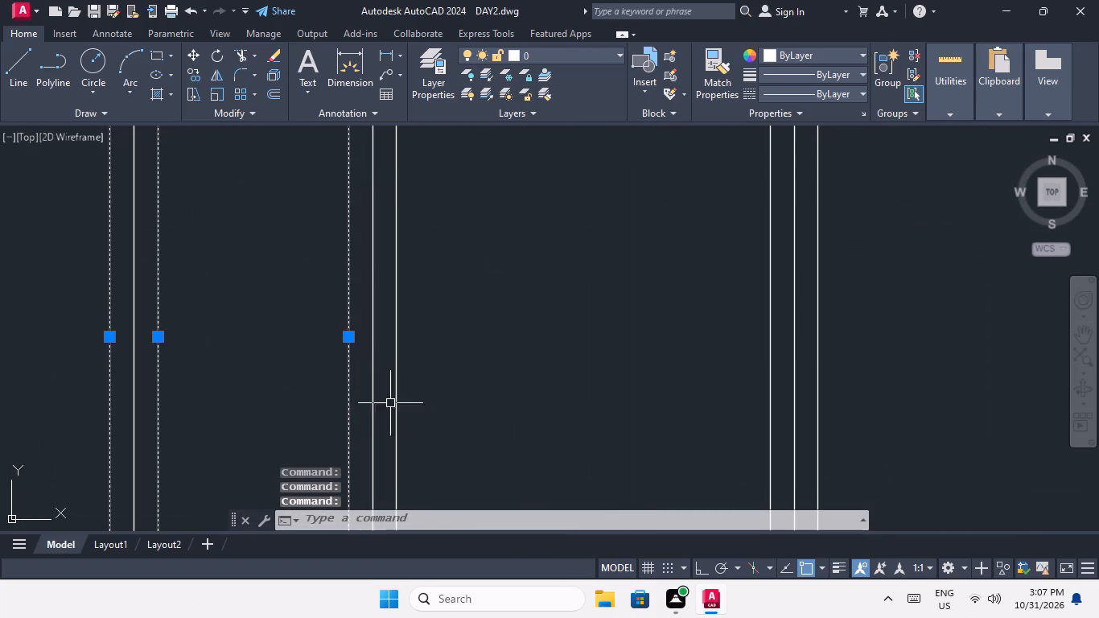
click(395, 397)
scroll(460, 372, down, 2)
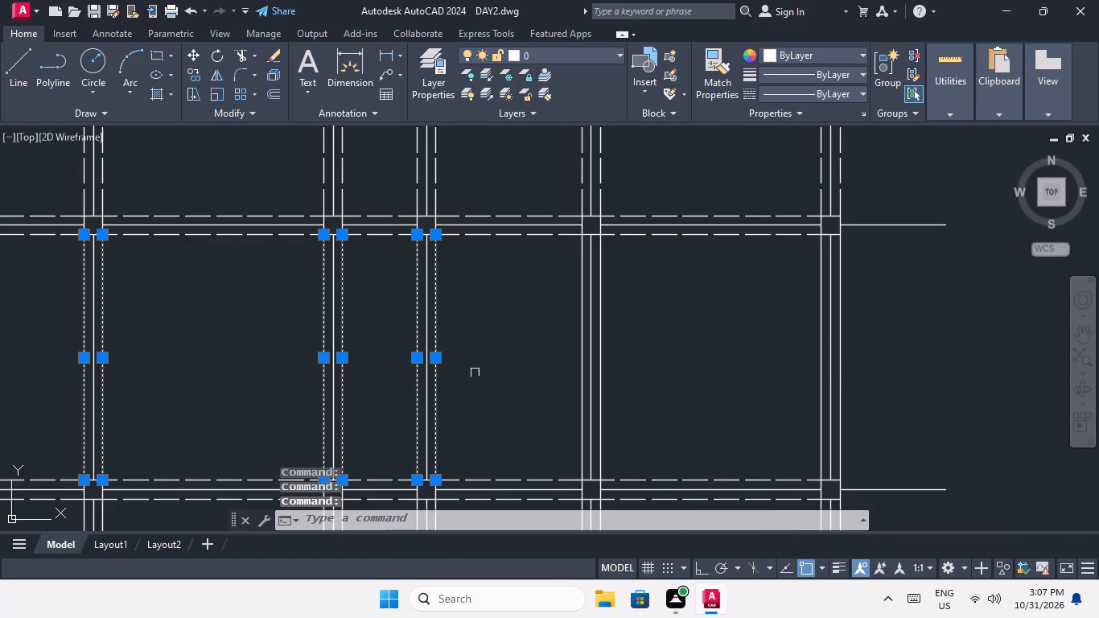
middle_drag(482, 374, 288, 374)
scroll(385, 383, up, 2)
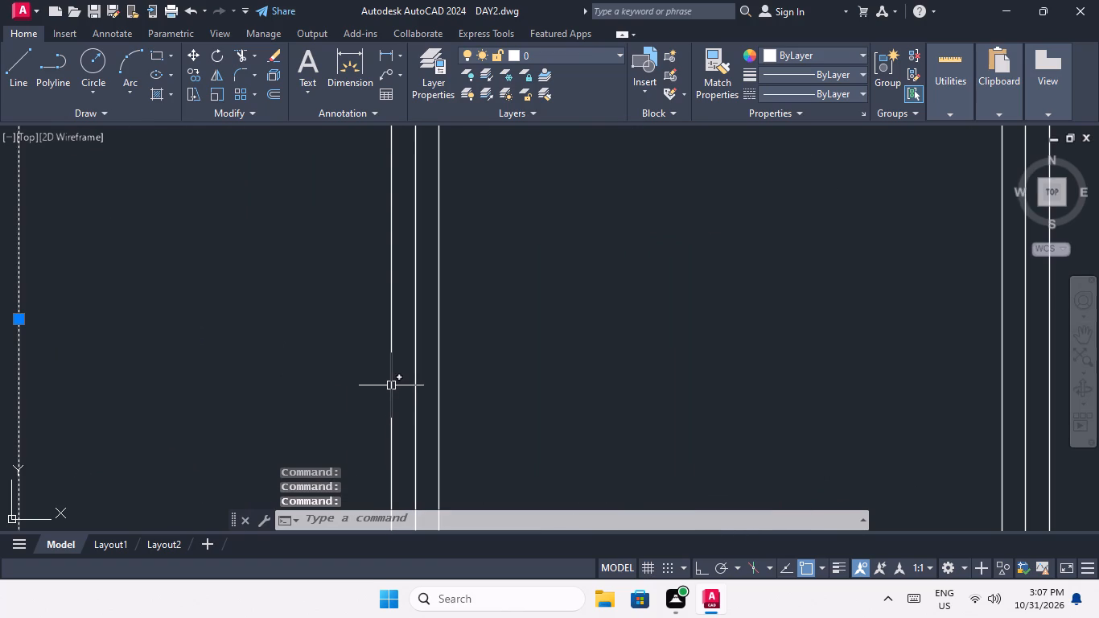
click(392, 385)
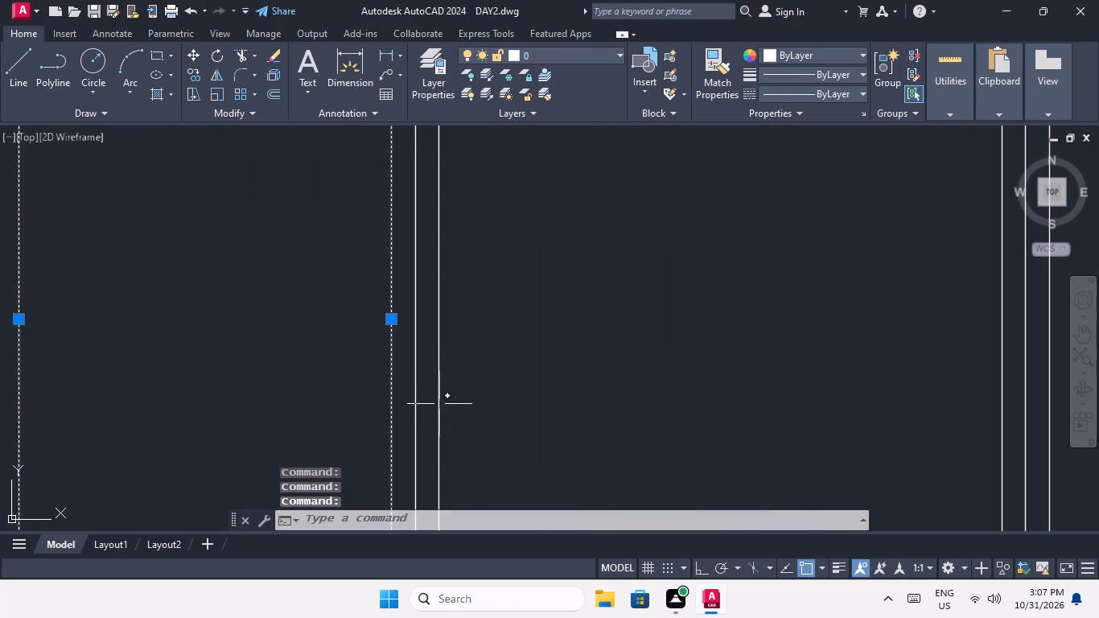
click(439, 404)
scroll(475, 385, down, 2)
middle_drag(522, 394, 329, 393)
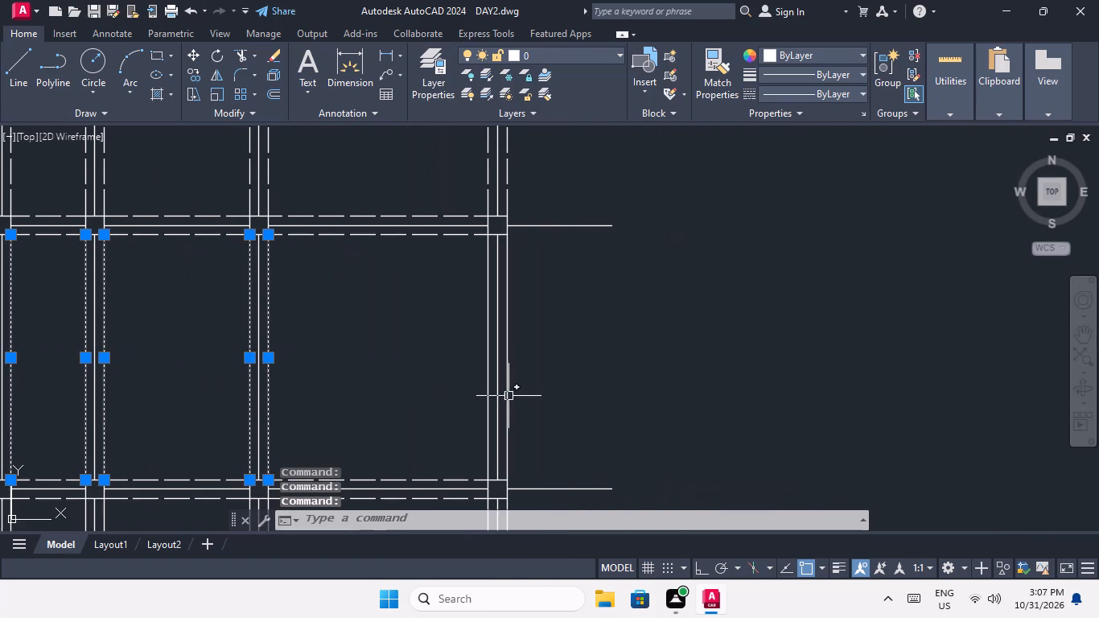
scroll(486, 398, up, 2)
click(491, 395)
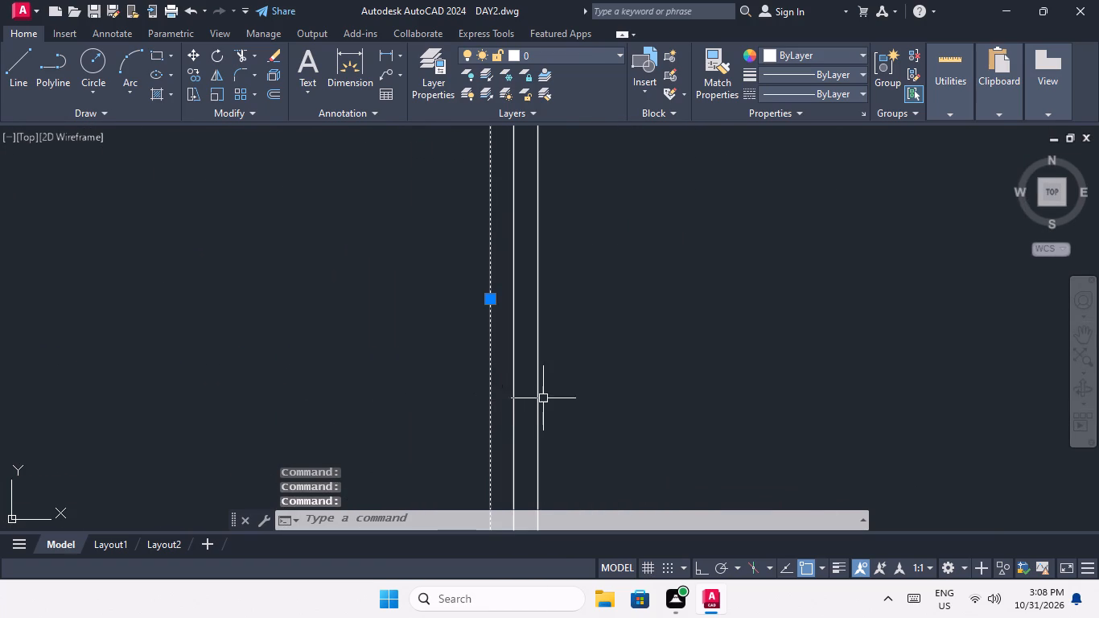
click(538, 390)
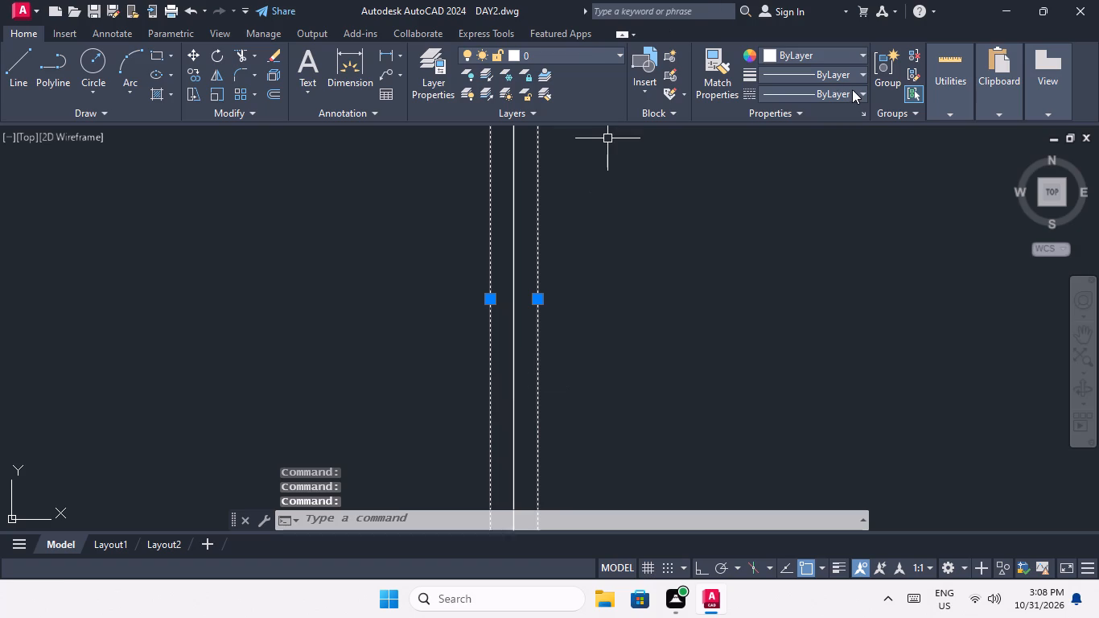
click(856, 93)
click(851, 147)
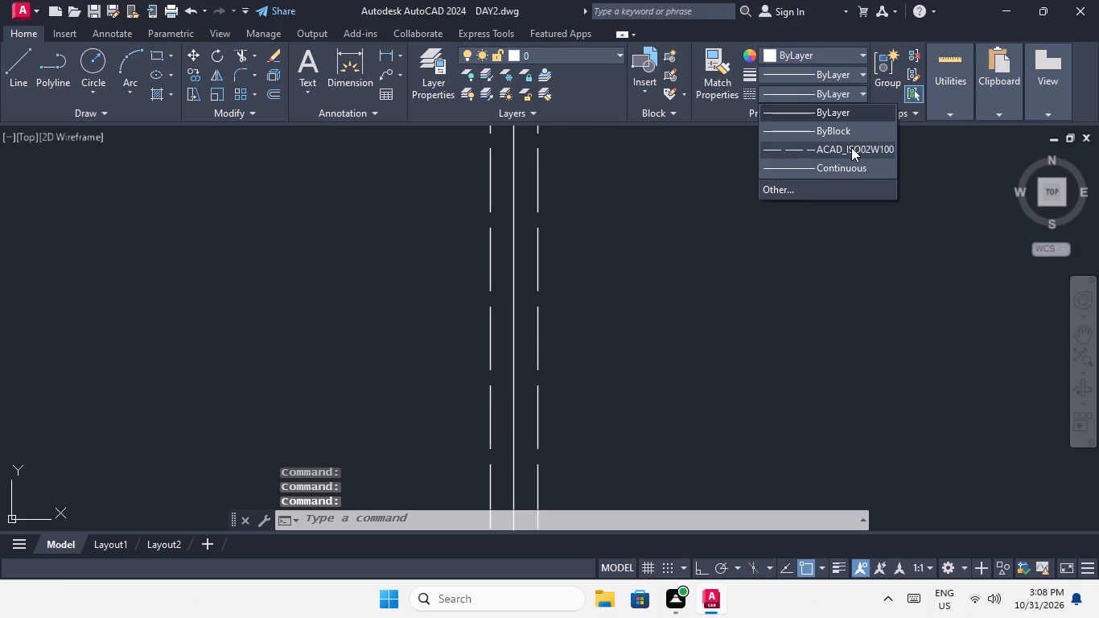
key(Escape)
Change the offset lines beside all six vertical grid lines, between the fourth and fifth horizontal grid lines from the top, to linetype ACAD_ISO02W100.
scroll(648, 284, down, 2)
middle_drag(449, 348, 523, 275)
scroll(448, 347, down, 1)
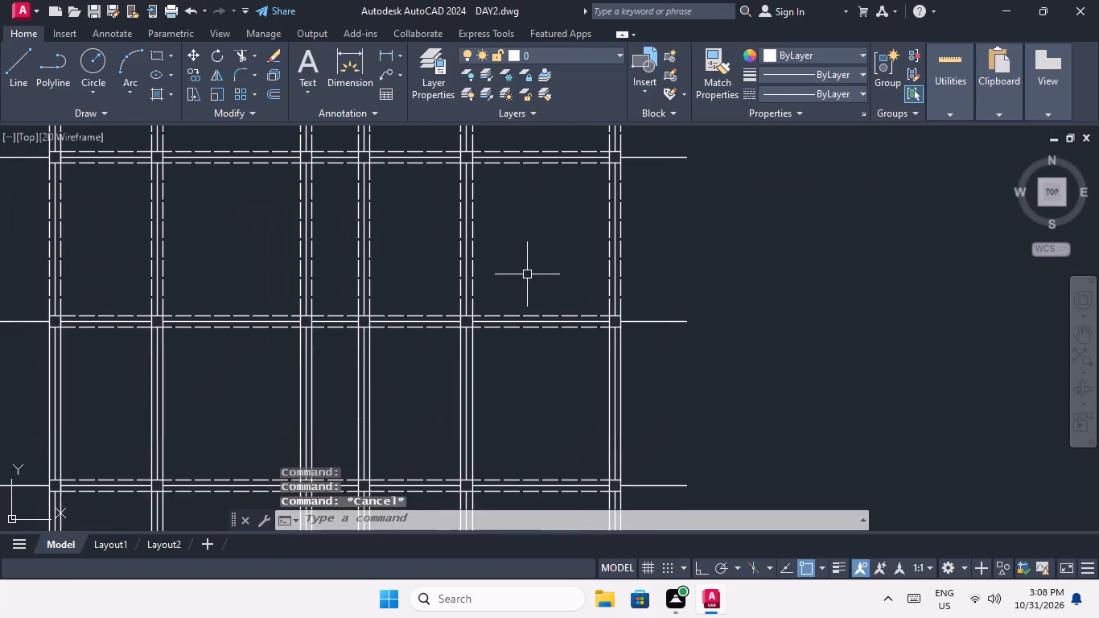
scroll(527, 278, down, 1)
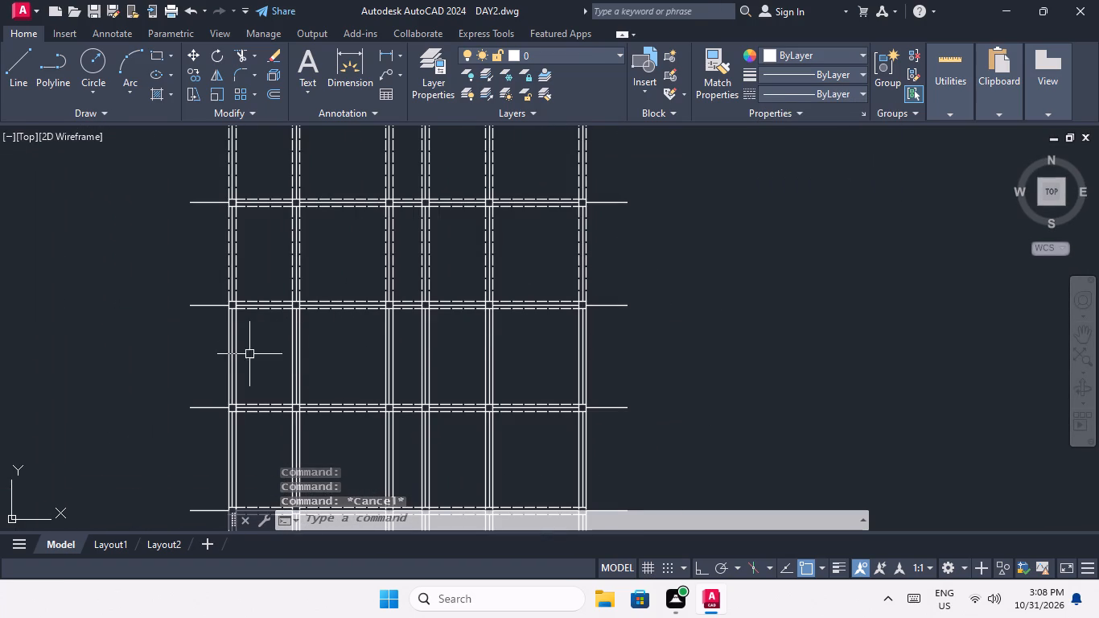
scroll(235, 359, up, 3)
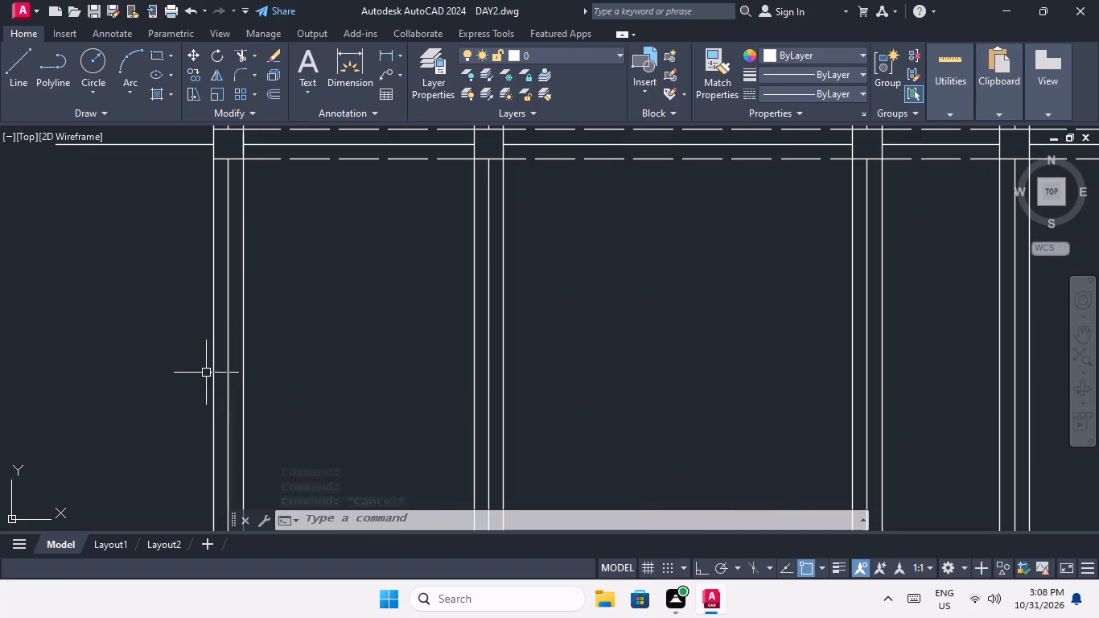
click(211, 367)
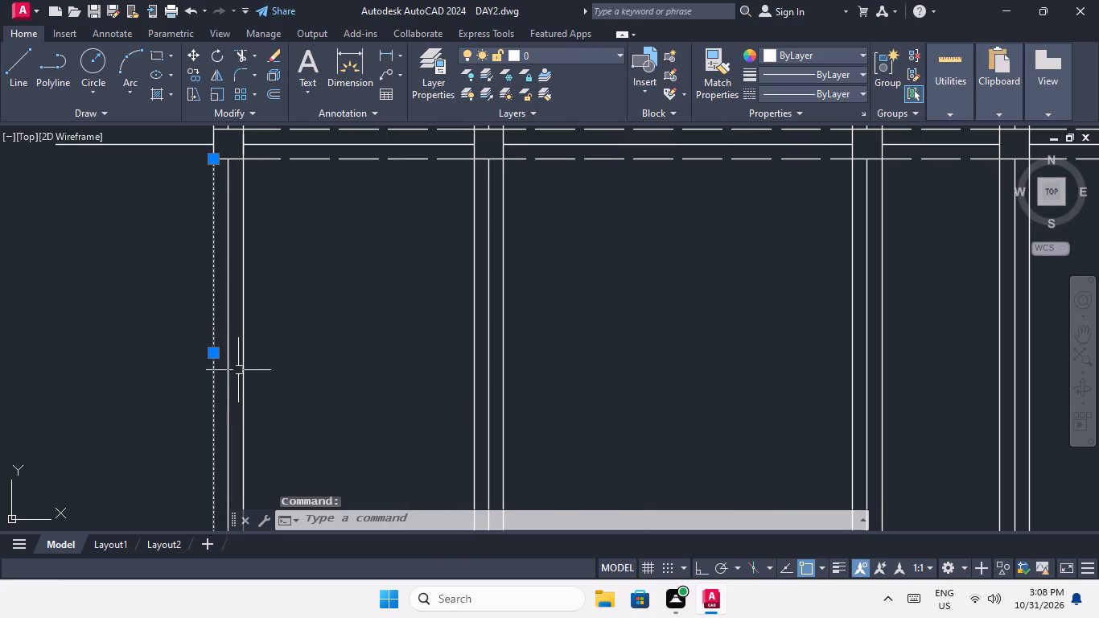
click(243, 369)
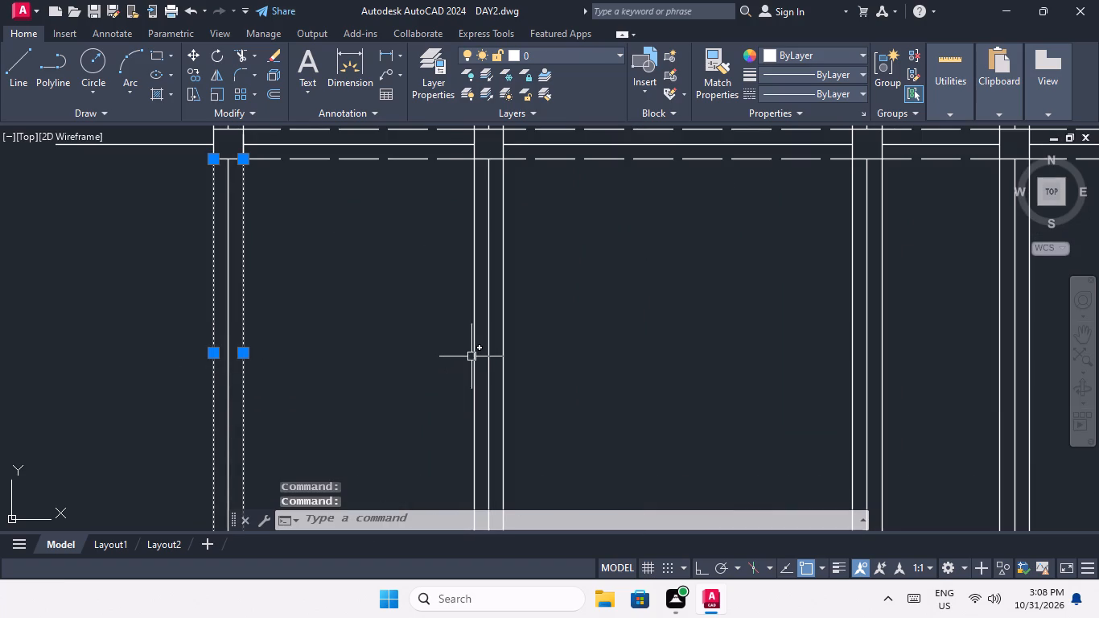
click(474, 355)
click(505, 354)
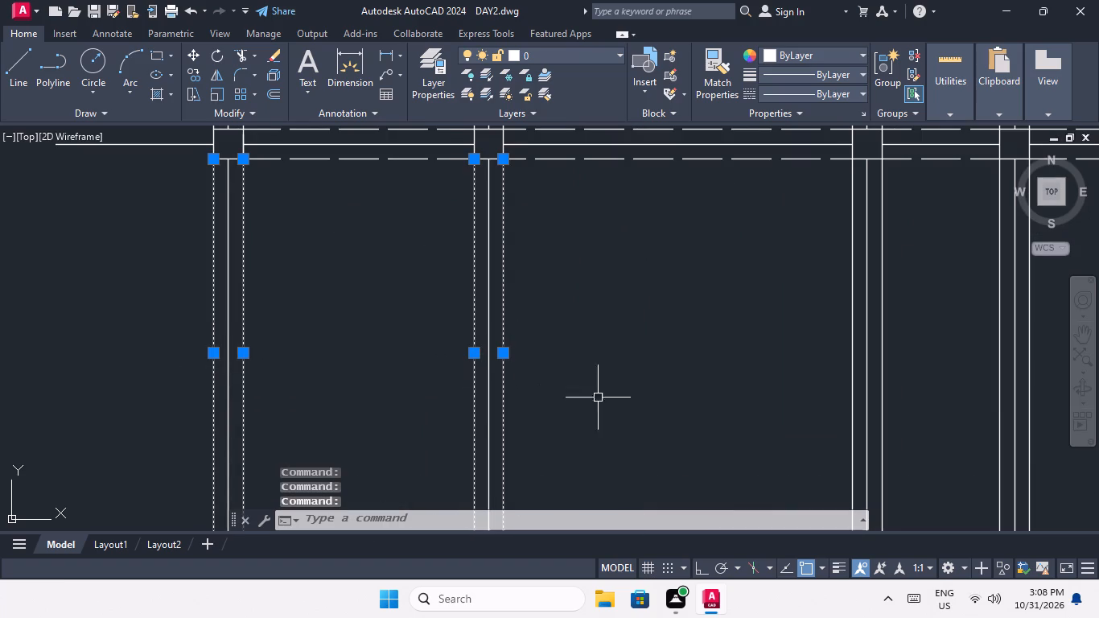
middle_drag(608, 362, 356, 306)
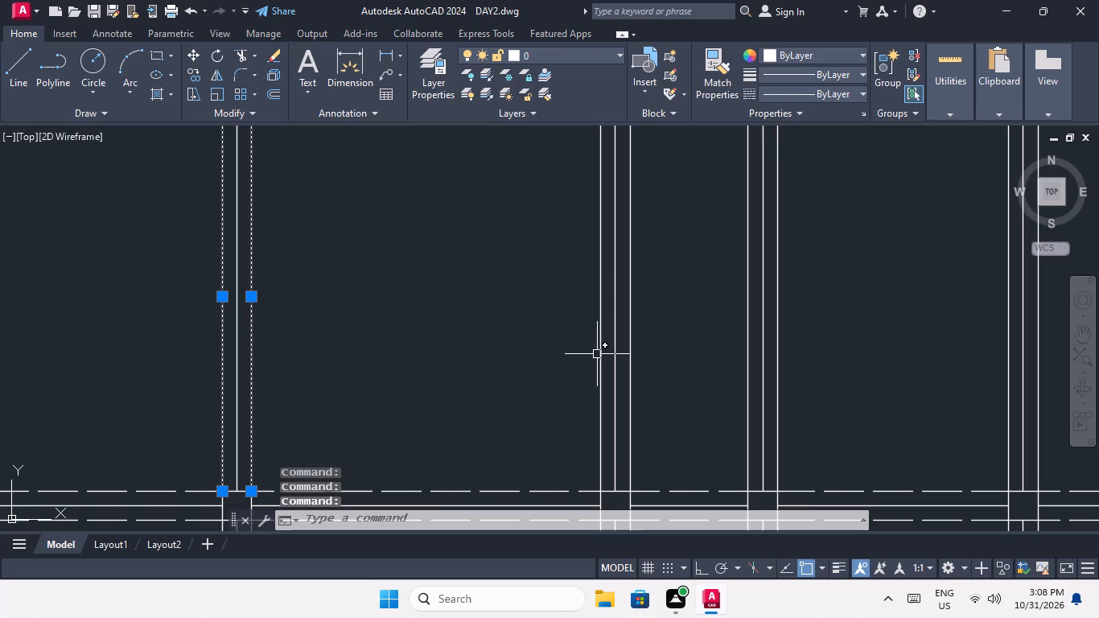
click(599, 355)
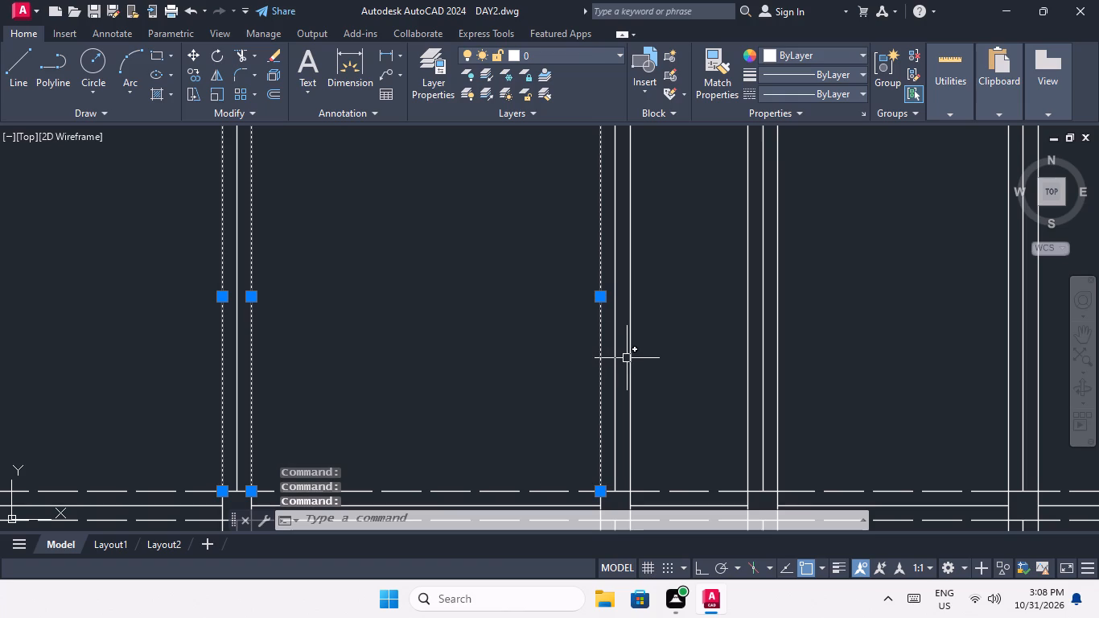
click(631, 356)
middle_drag(725, 375, 651, 375)
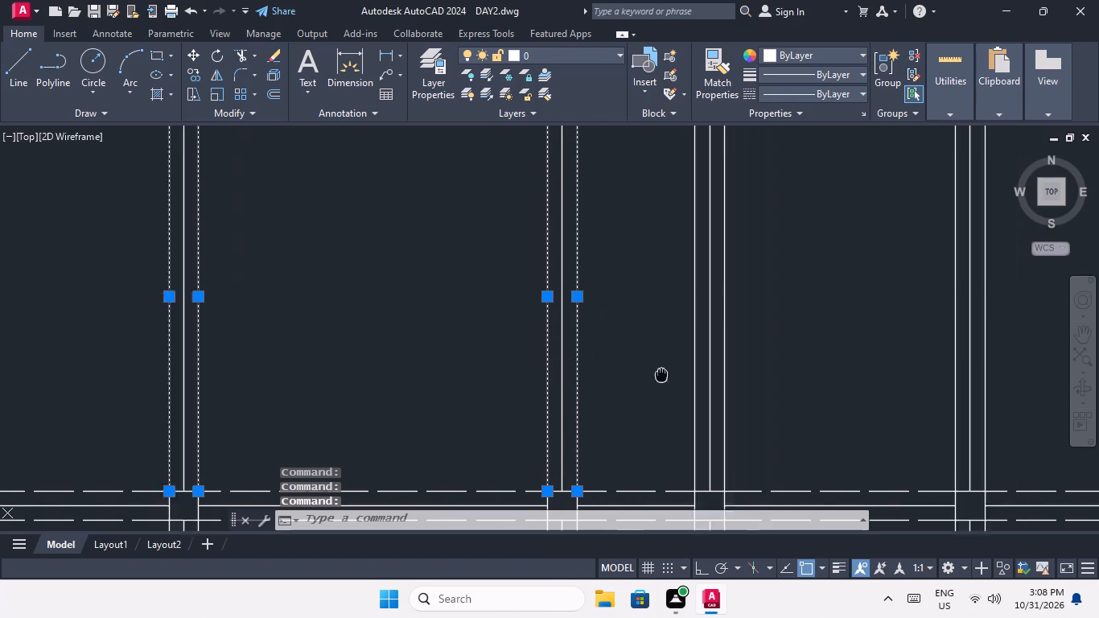
middle_drag(651, 375, 488, 365)
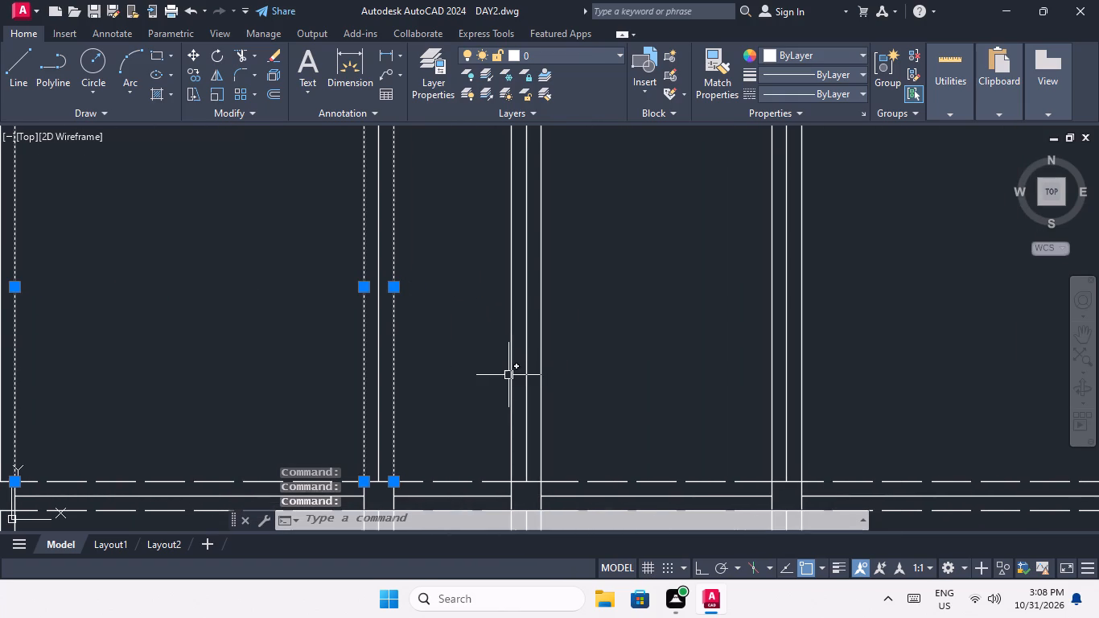
click(510, 378)
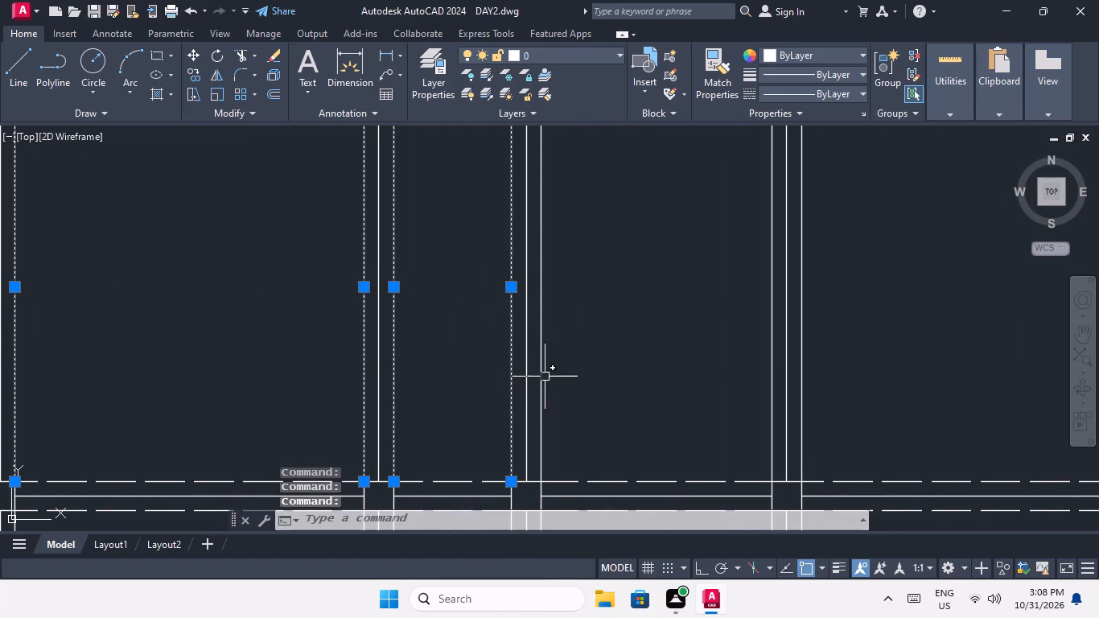
click(542, 371)
middle_drag(750, 396, 418, 380)
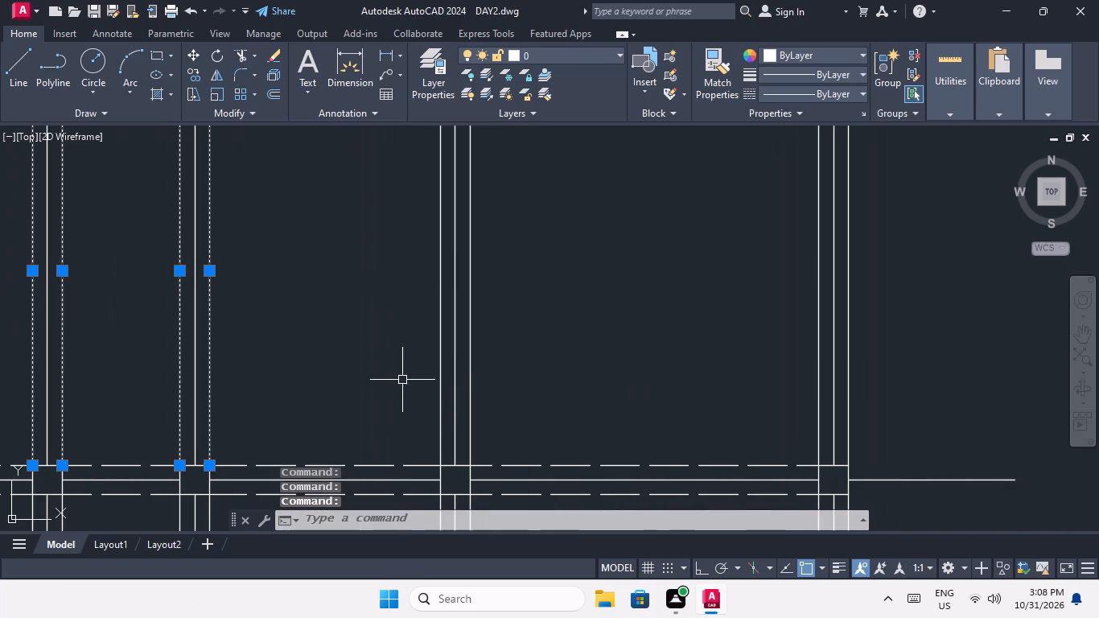
click(440, 363)
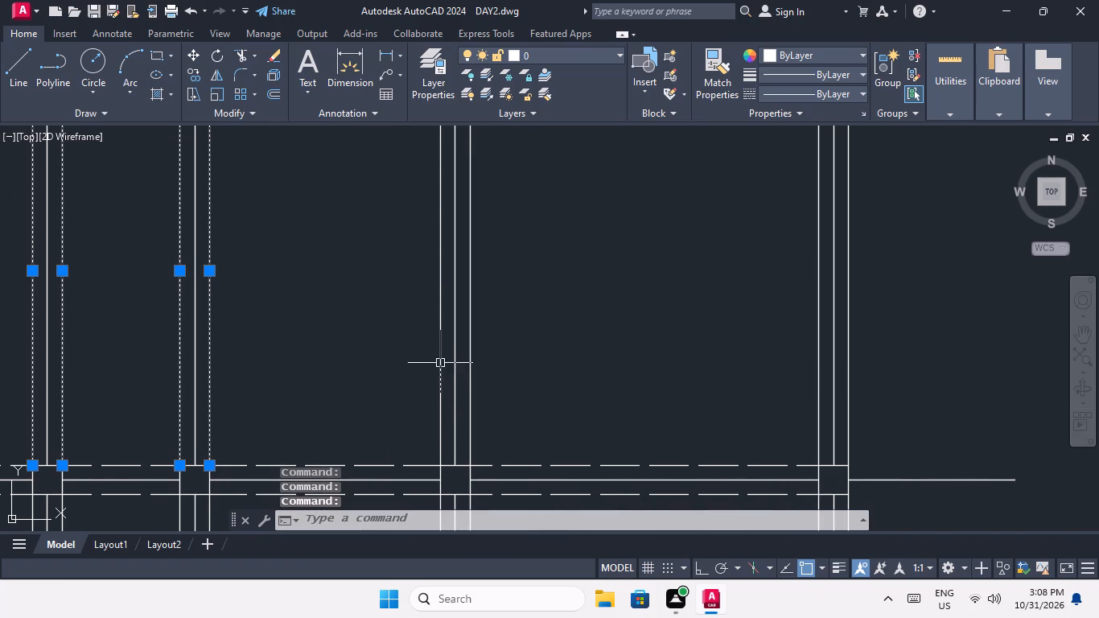
click(469, 365)
middle_drag(578, 373, 577, 373)
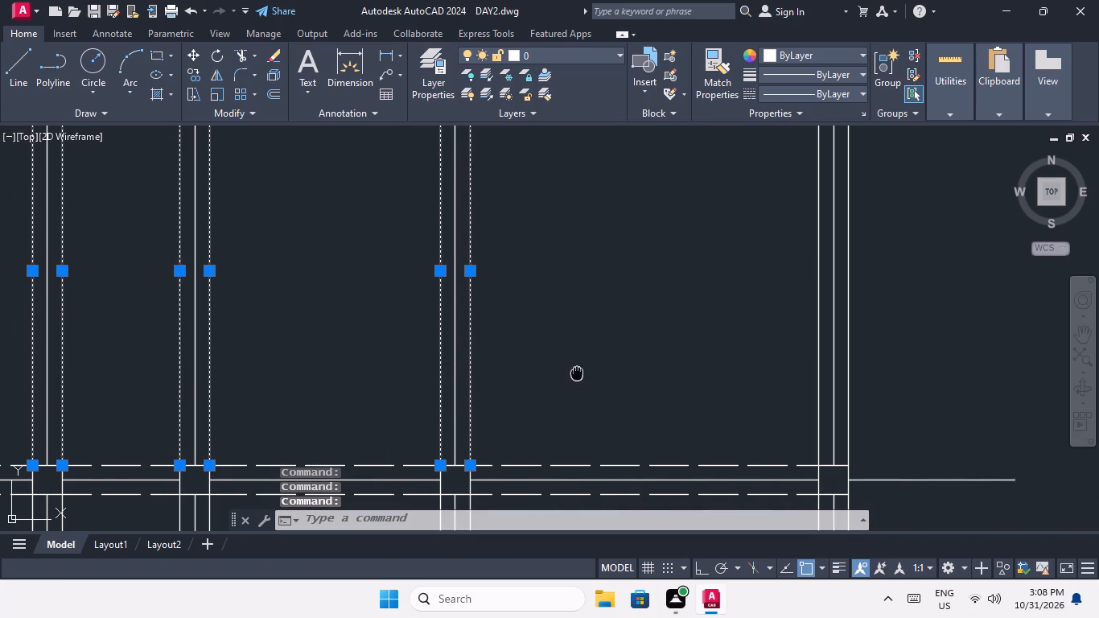
middle_drag(577, 373, 289, 345)
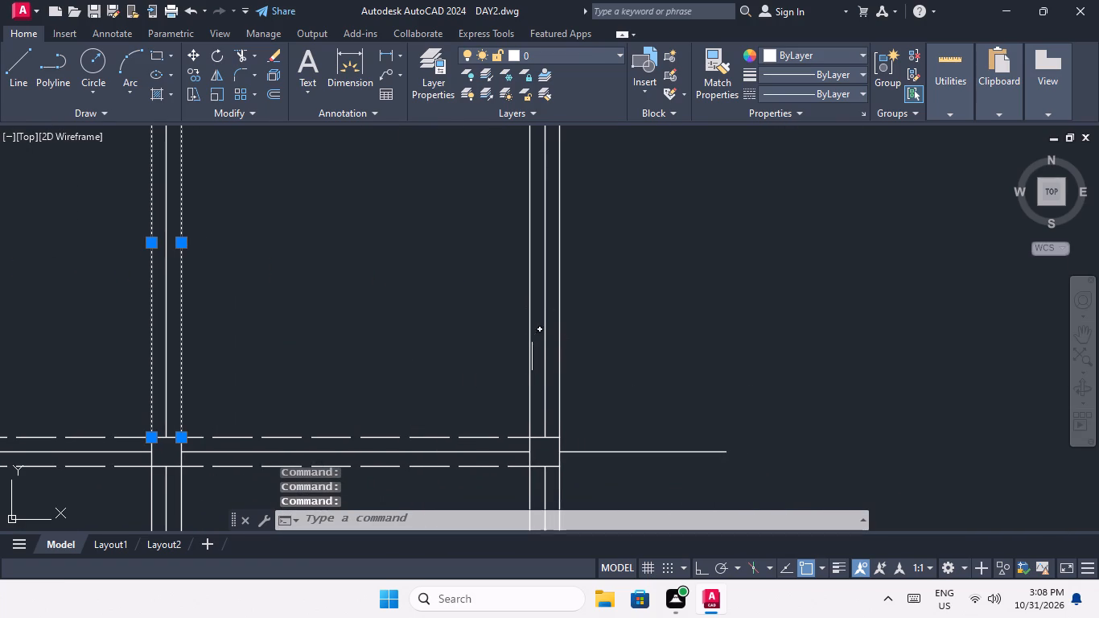
click(529, 340)
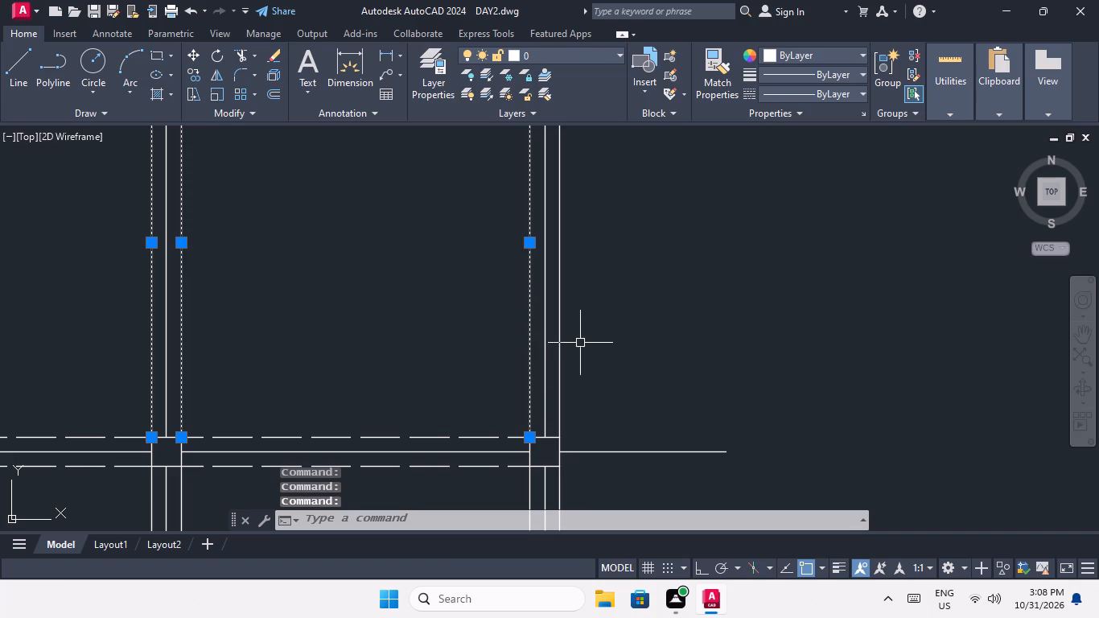
click(560, 352)
middle_drag(657, 256, 550, 382)
scroll(562, 275, down, 2)
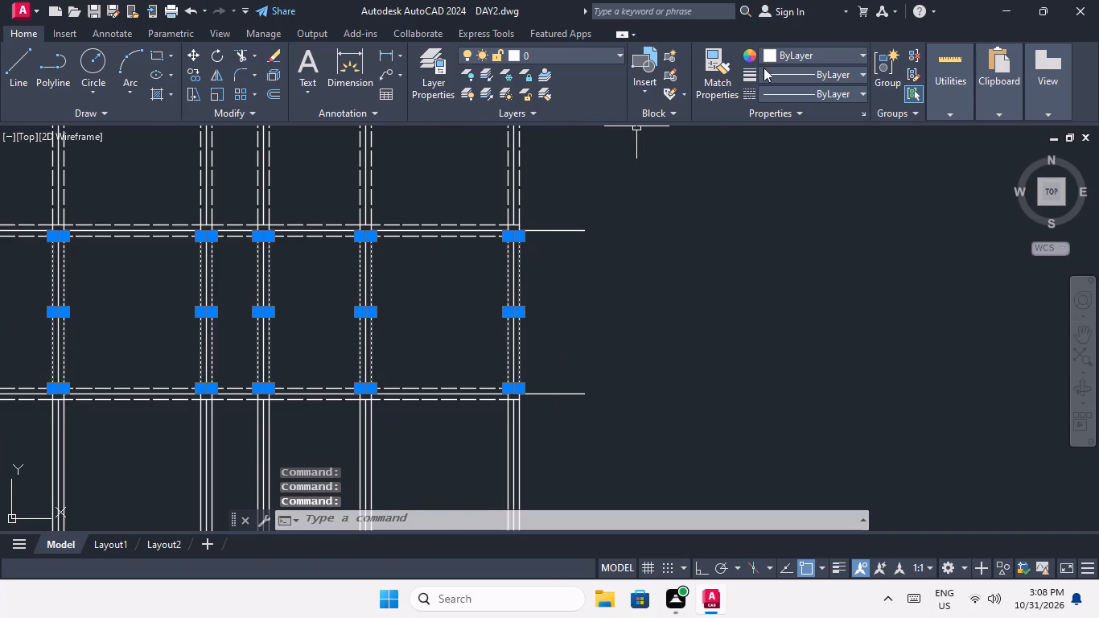
click(856, 93)
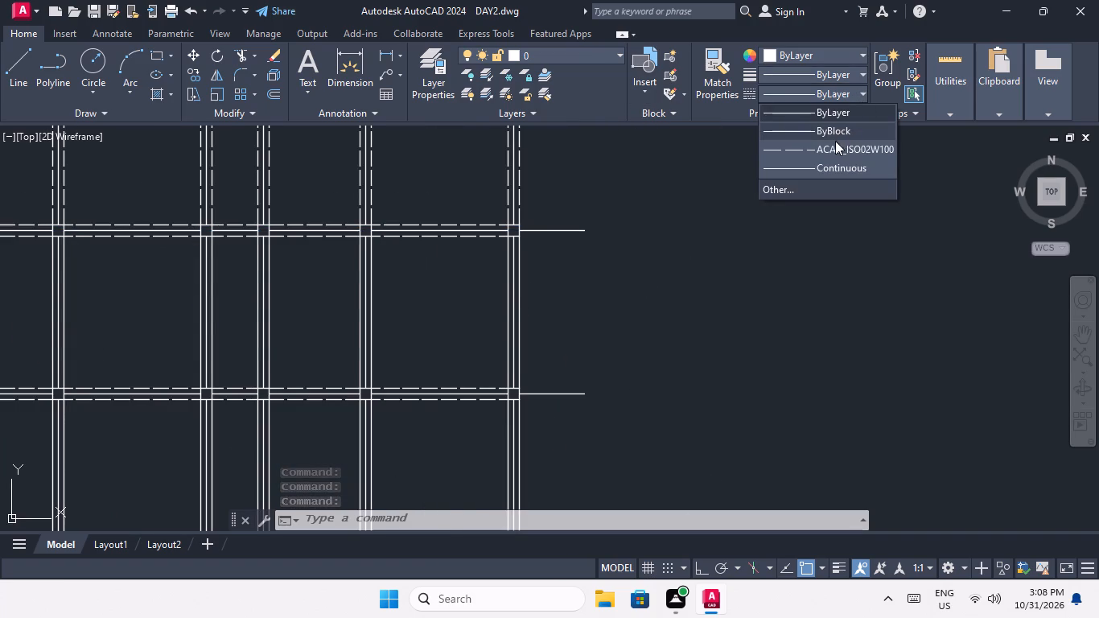
click(833, 146)
scroll(684, 230, down, 2)
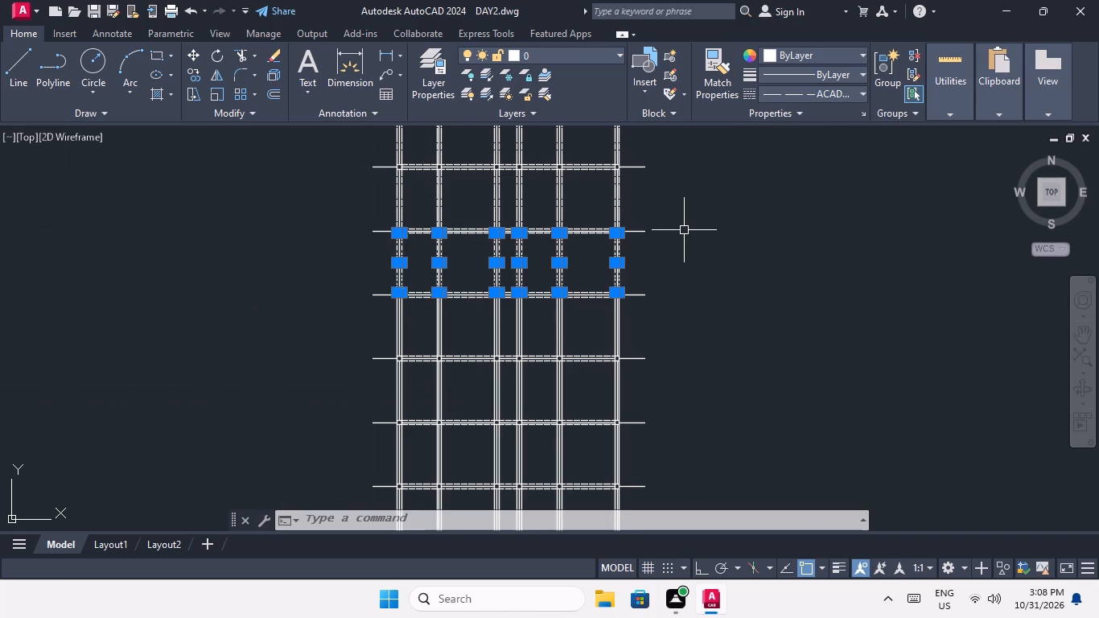
middle_drag(698, 264, 692, 243)
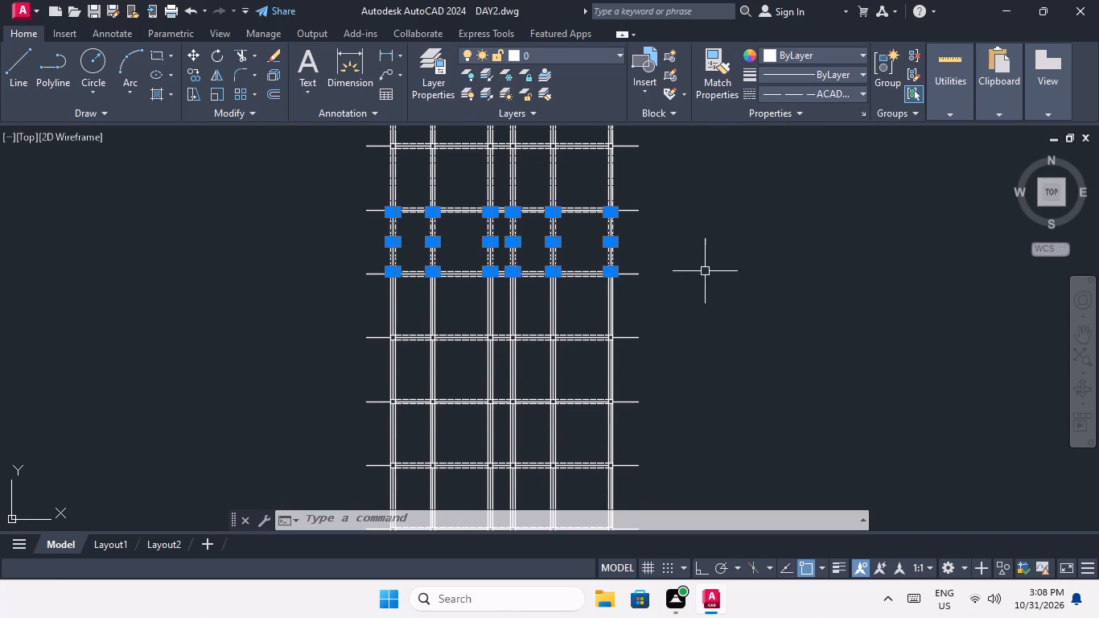
key(Escape)
Change the offset lines beside all six vertical grid lines, between the fifth and fourth horizontal grid lines from the bottom, to linetype ACAD_ISO02W100.
middle_drag(381, 311, 355, 212)
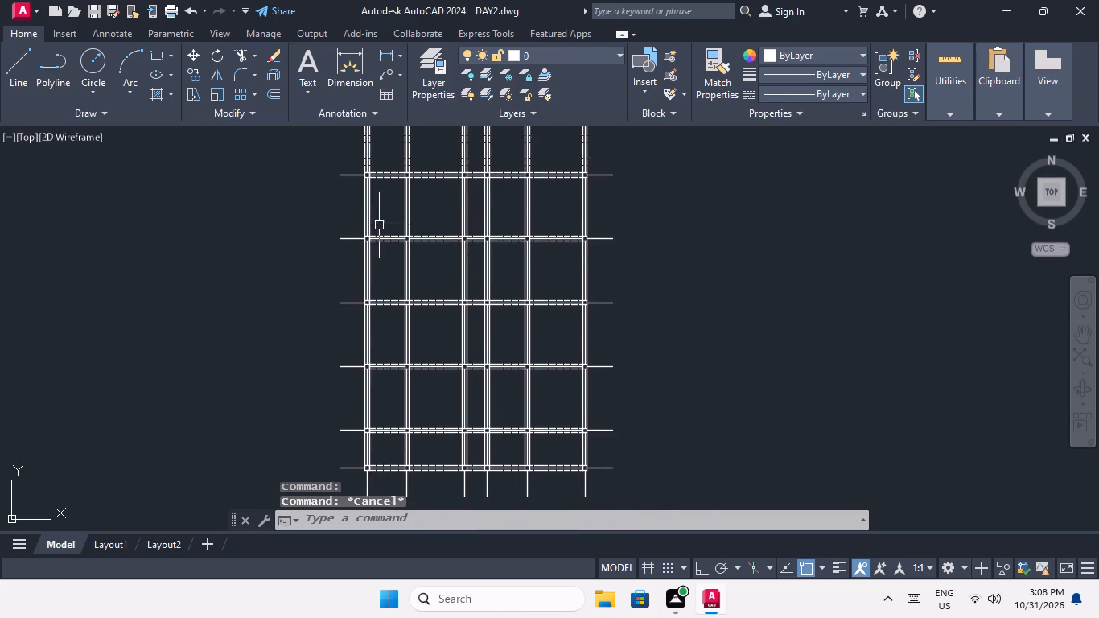
scroll(373, 252, up, 4)
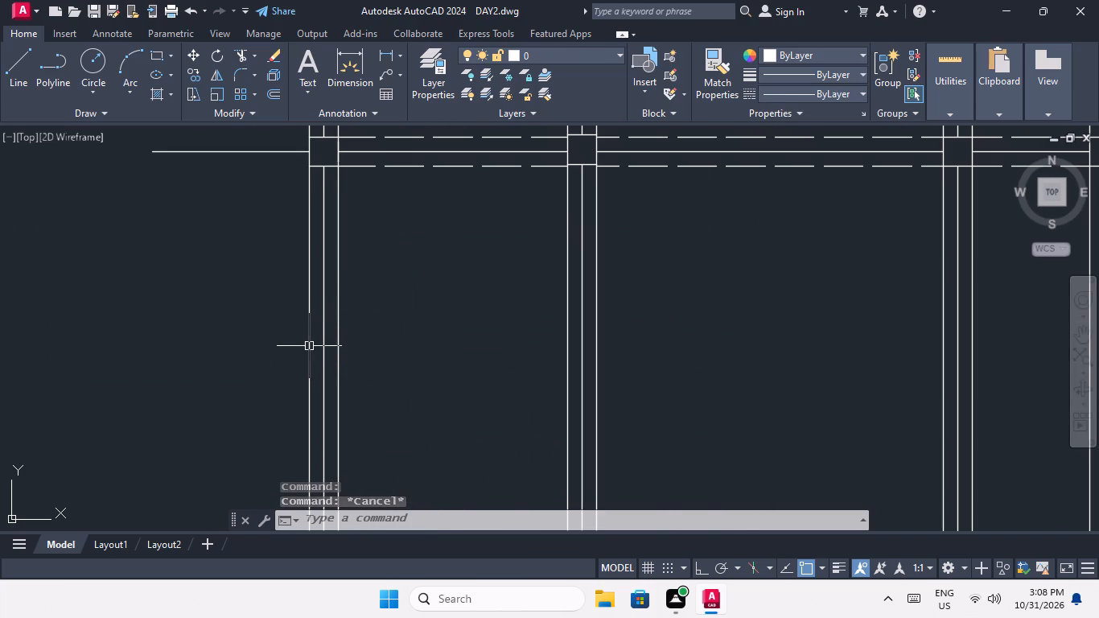
click(308, 347)
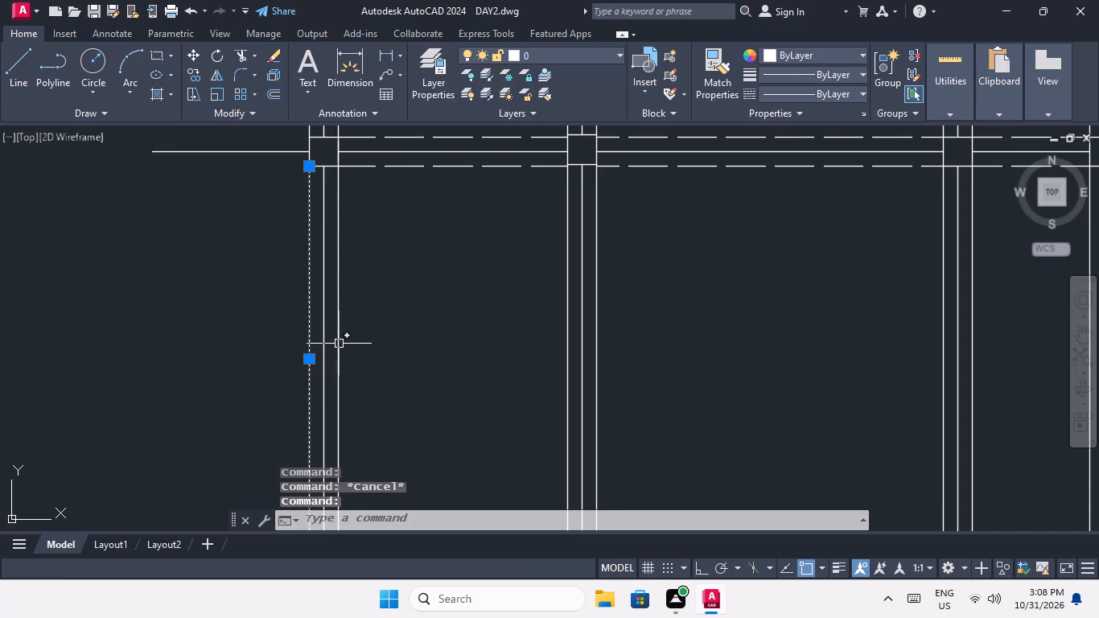
click(339, 344)
middle_drag(386, 308, 354, 257)
scroll(375, 253, down, 1)
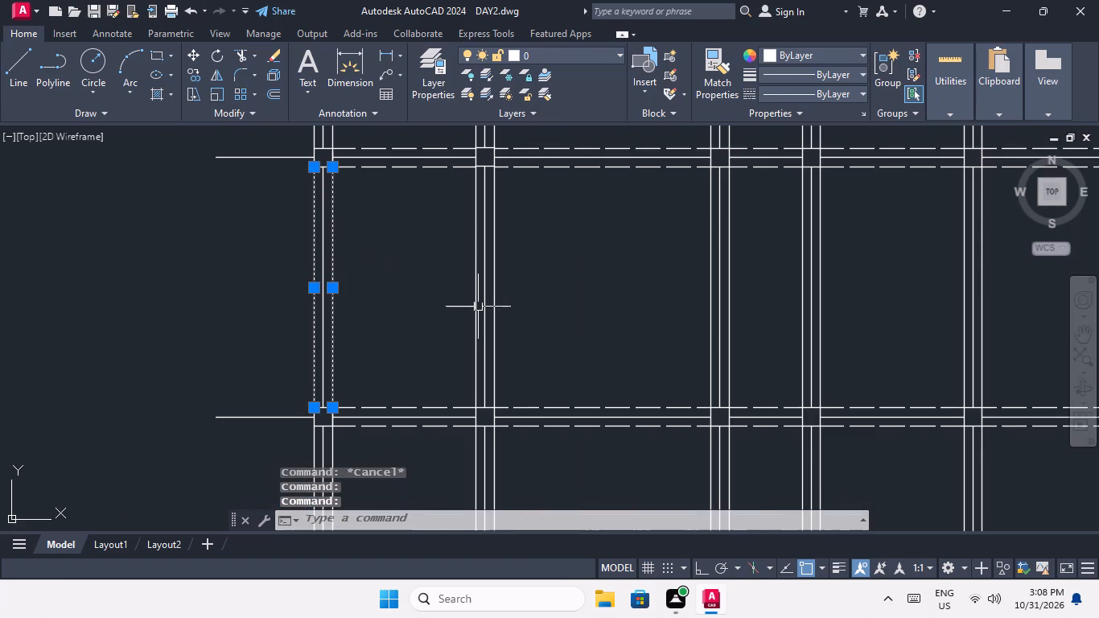
scroll(475, 307, up, 1)
click(475, 303)
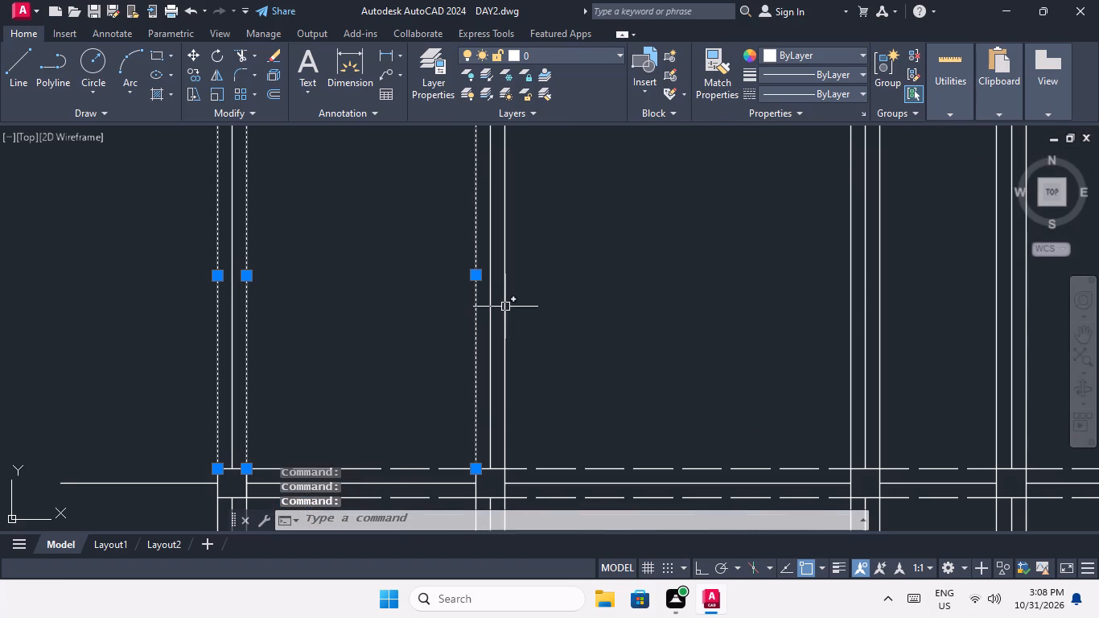
click(505, 307)
middle_drag(651, 241, 533, 262)
scroll(521, 262, up, 1)
scroll(531, 255, down, 2)
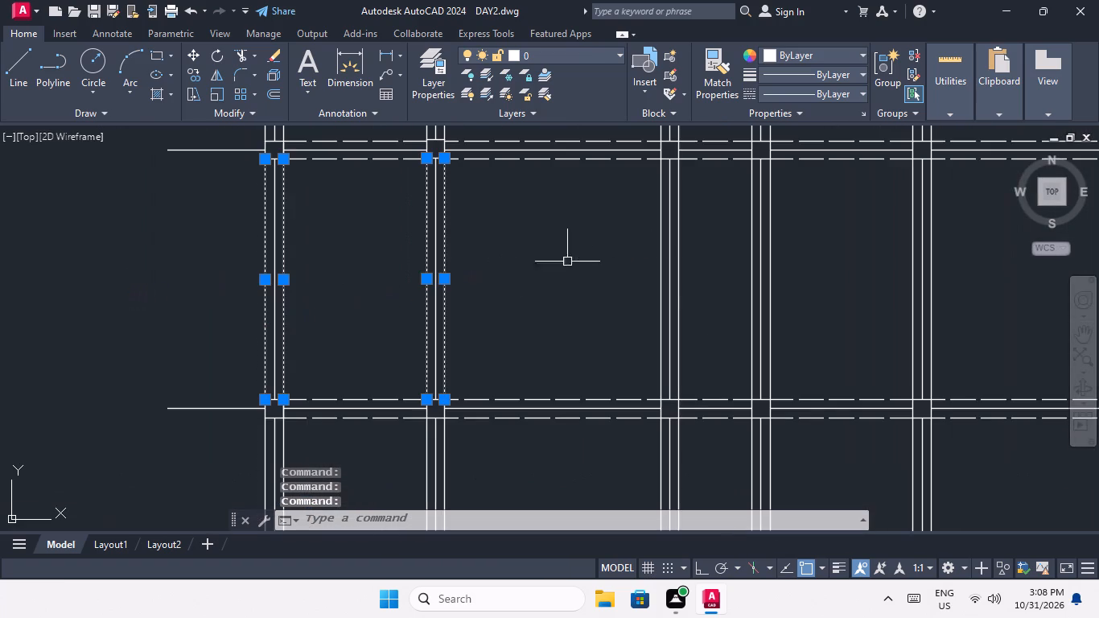
scroll(663, 286, up, 2)
click(657, 290)
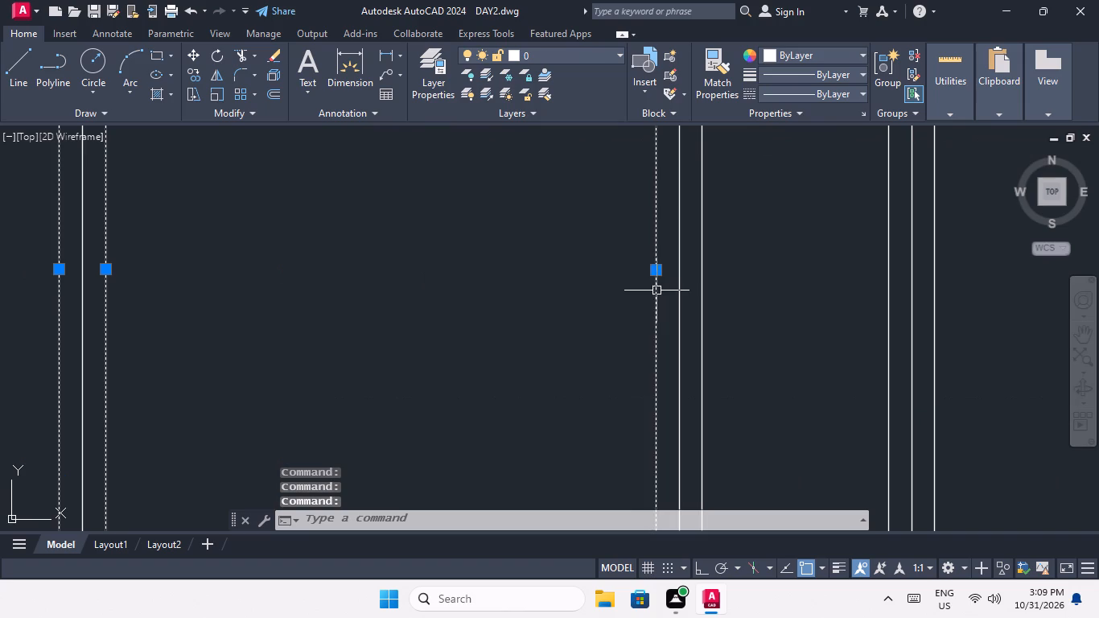
scroll(592, 261, down, 1)
middle_drag(589, 261, 351, 268)
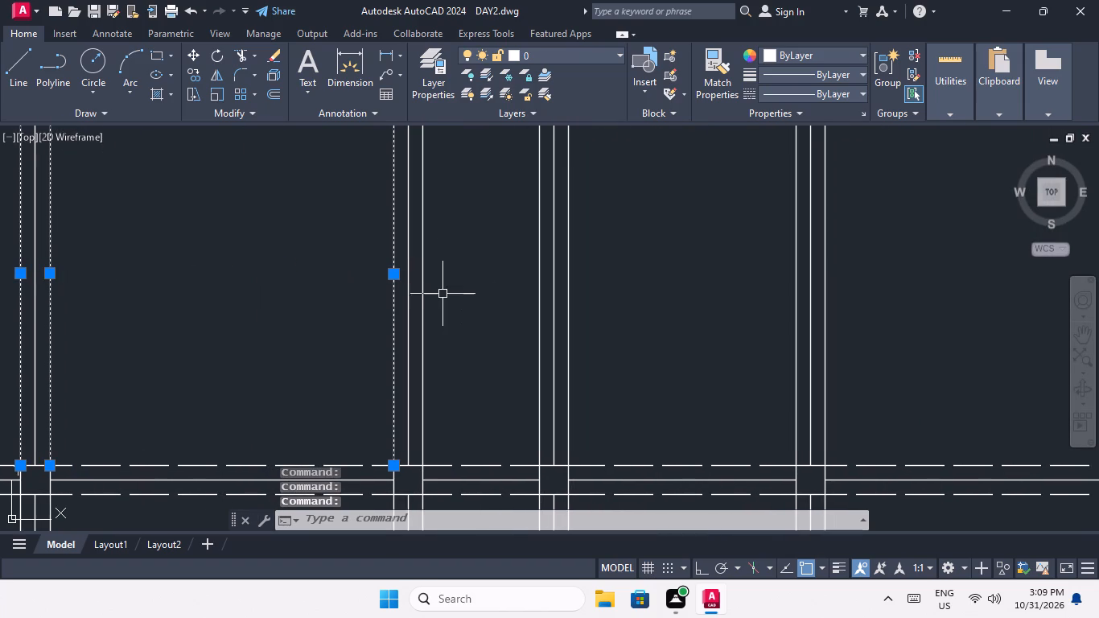
click(423, 295)
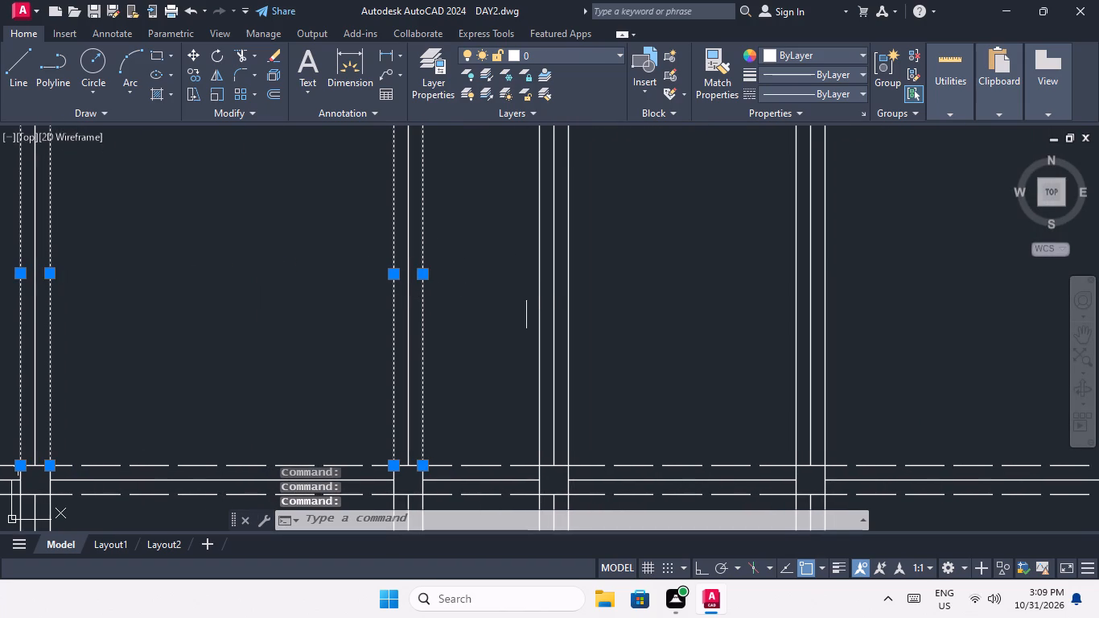
click(537, 293)
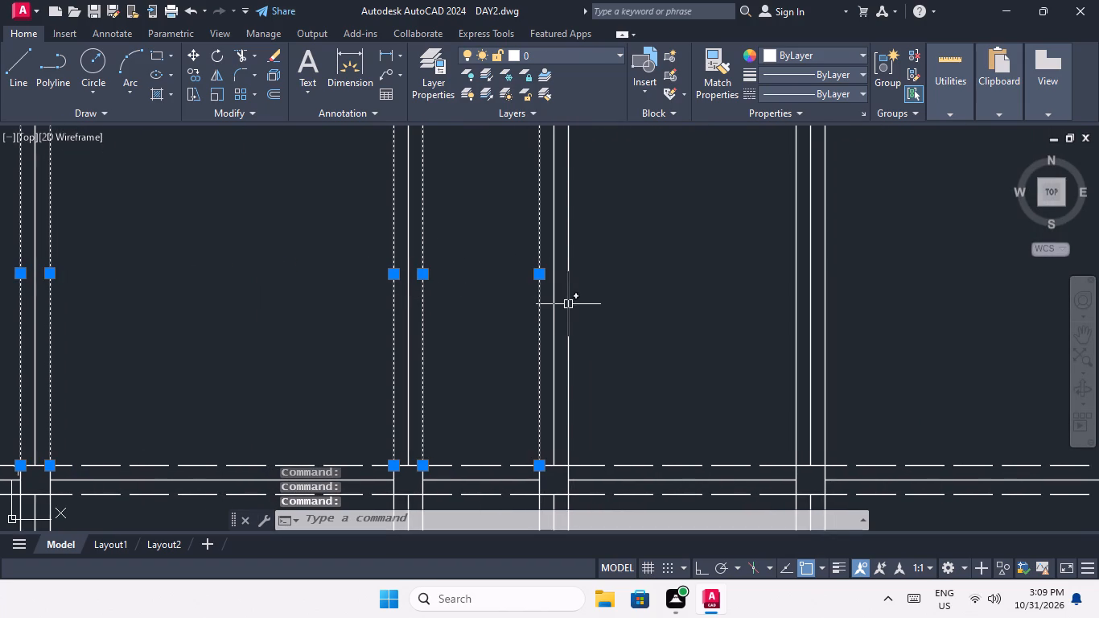
click(568, 304)
middle_drag(624, 280, 466, 299)
scroll(496, 291, down, 1)
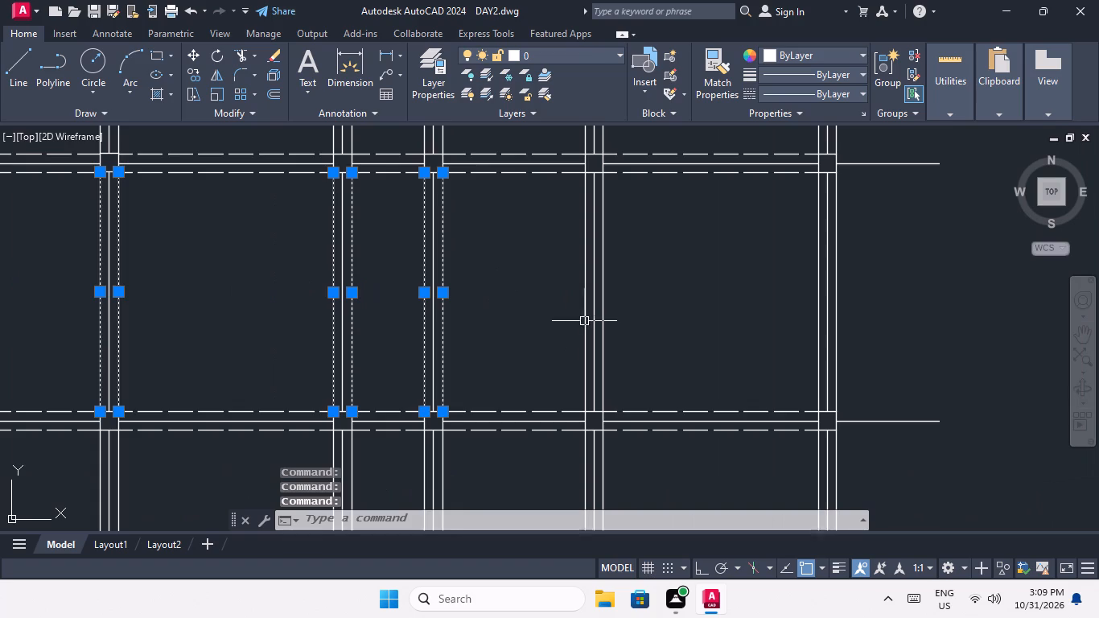
scroll(587, 322, up, 3)
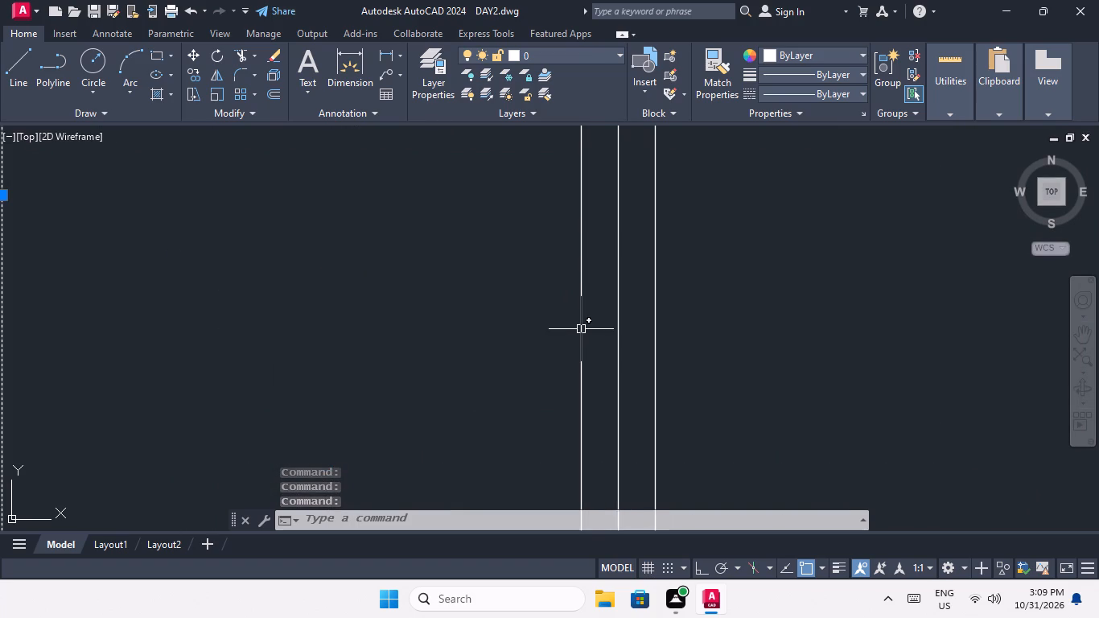
click(581, 329)
click(657, 353)
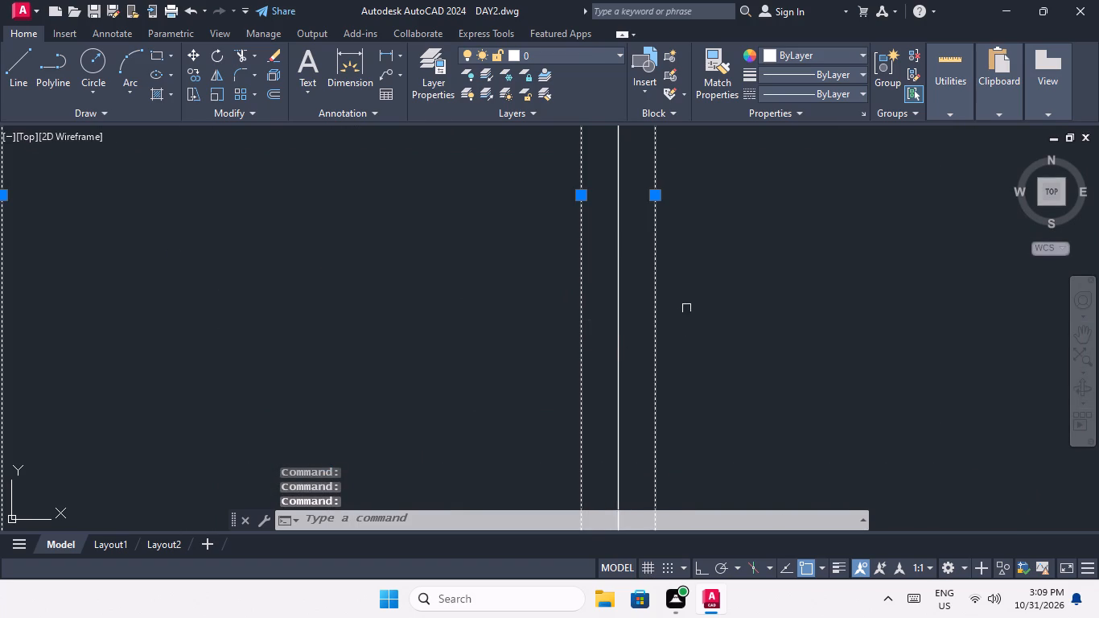
scroll(686, 303, down, 2)
middle_drag(804, 353, 690, 360)
scroll(721, 335, down, 2)
scroll(789, 337, up, 3)
click(799, 337)
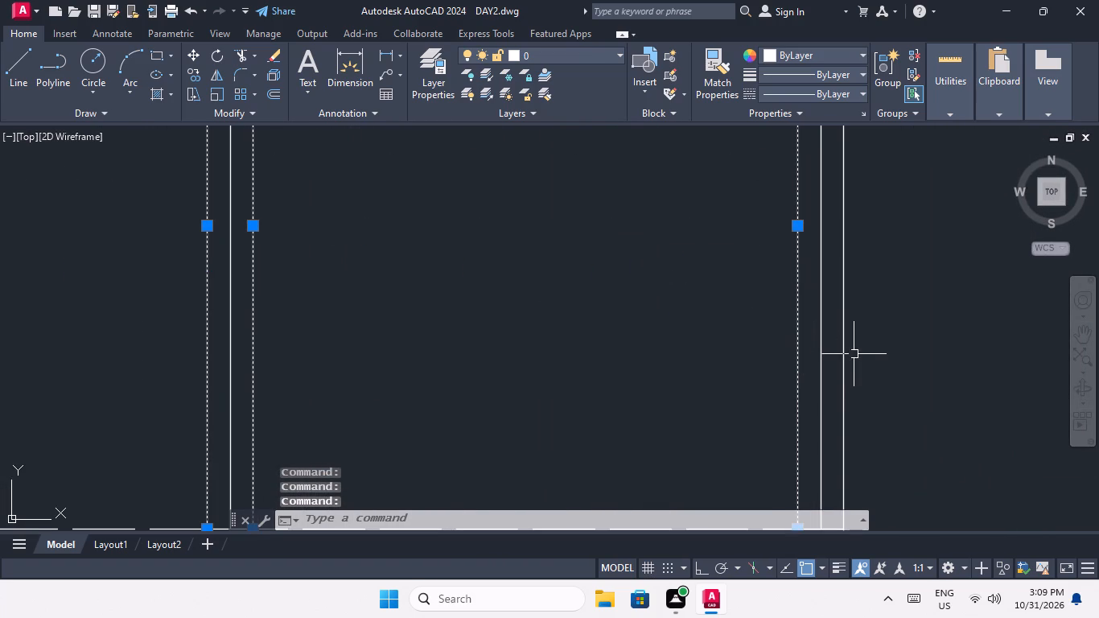
click(846, 355)
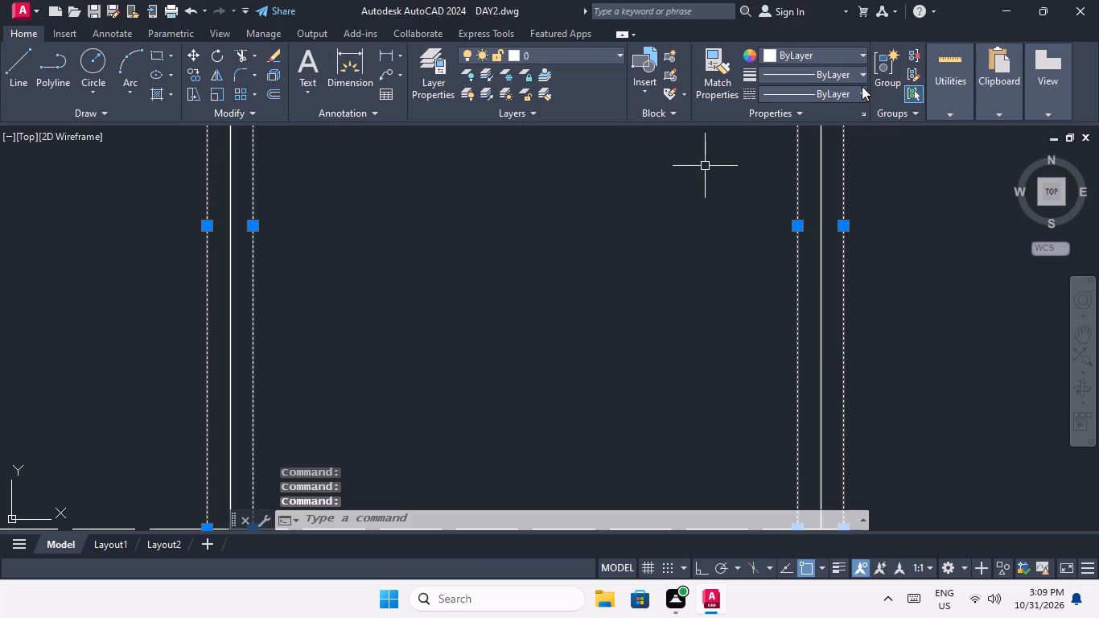
click(862, 89)
click(852, 157)
key(Escape)
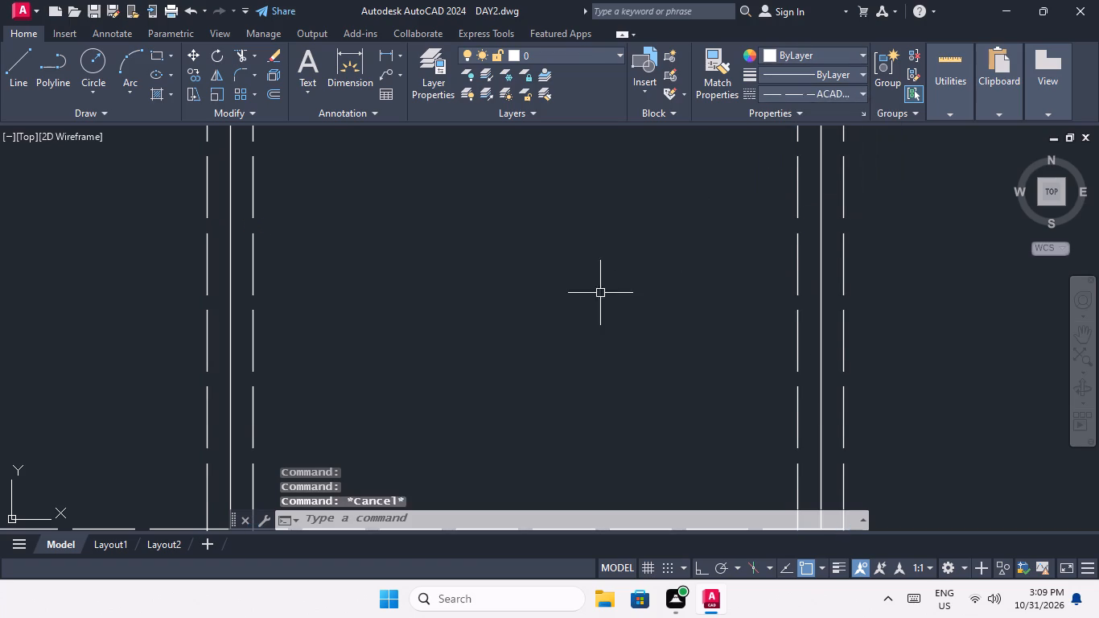
Change the offset lines beside all six vertical grid lines, between the fourth and third horizontal grid lines from the bottom, to linetype ACAD_ISO02W100.
scroll(611, 259, down, 4)
middle_drag(611, 263, 667, 203)
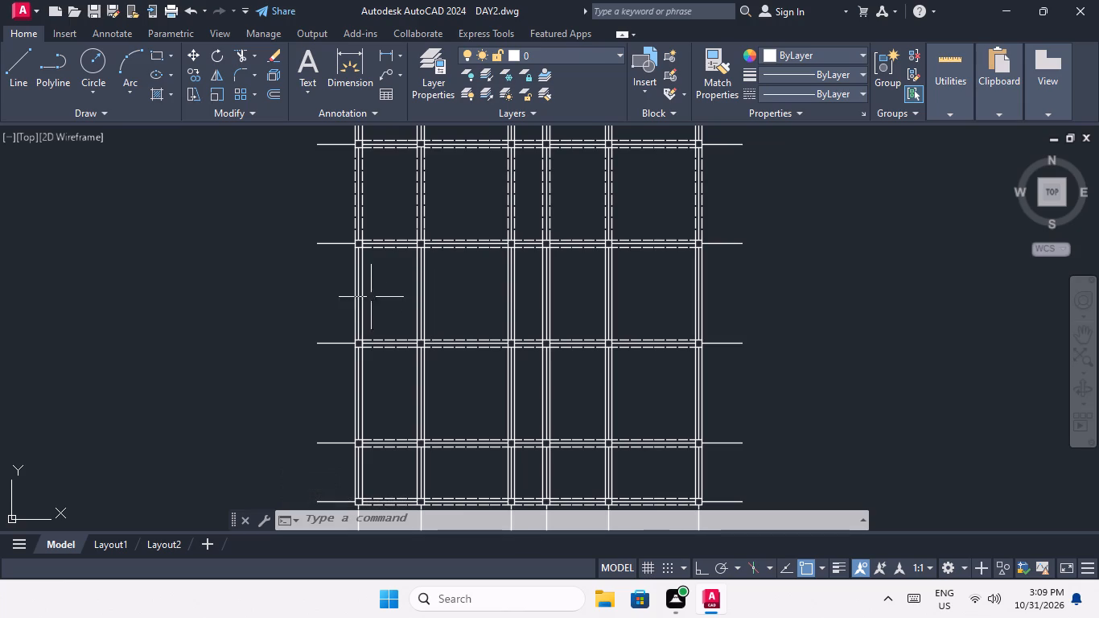
scroll(356, 290, up, 3)
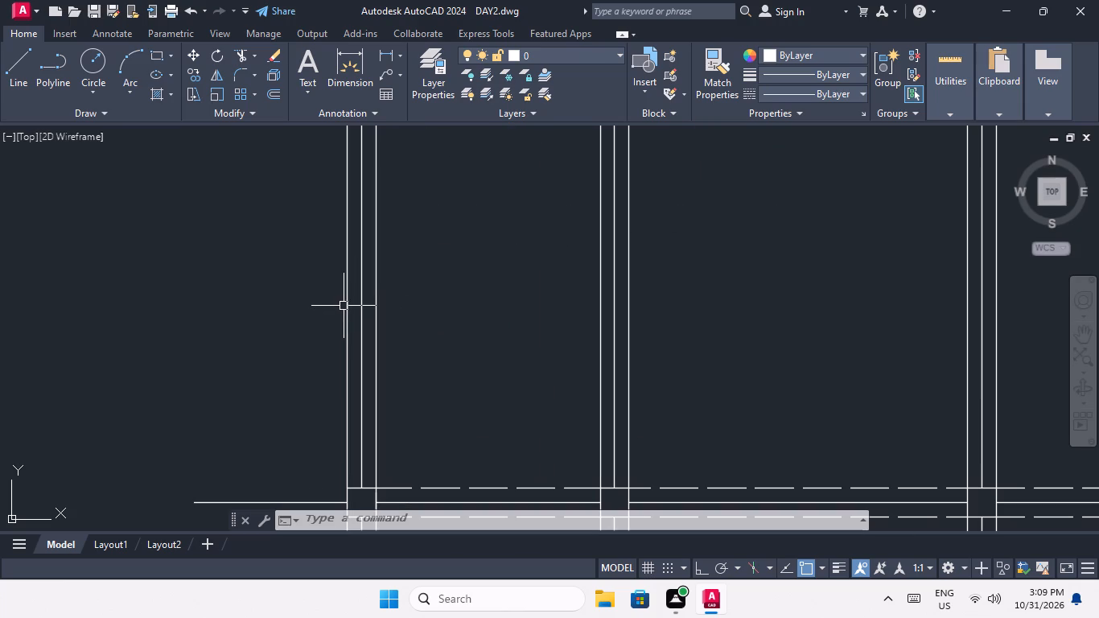
click(347, 304)
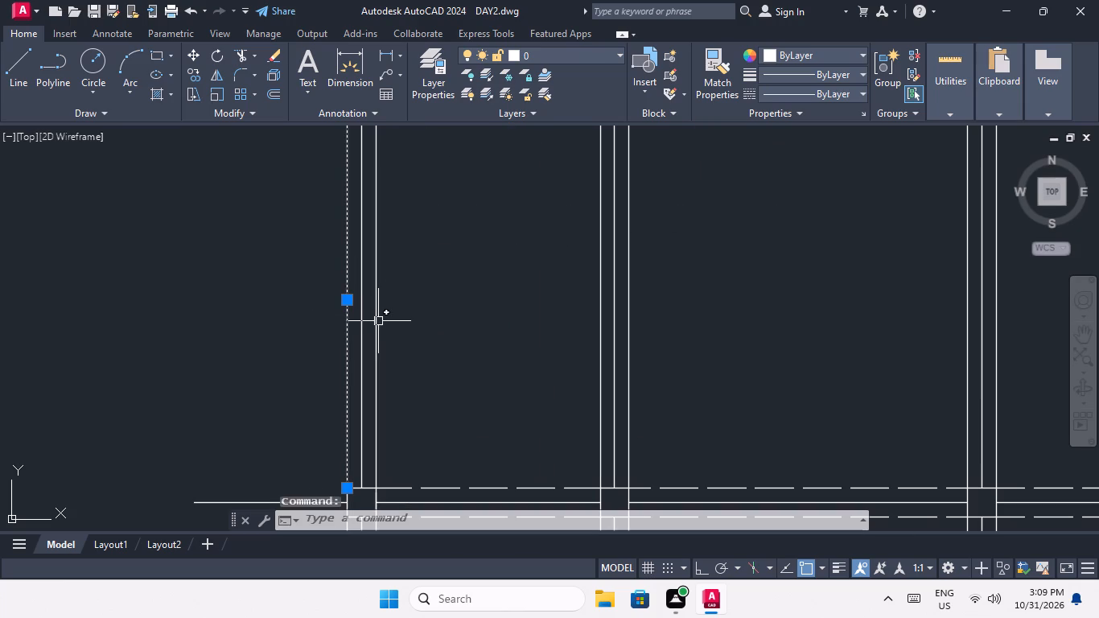
click(377, 321)
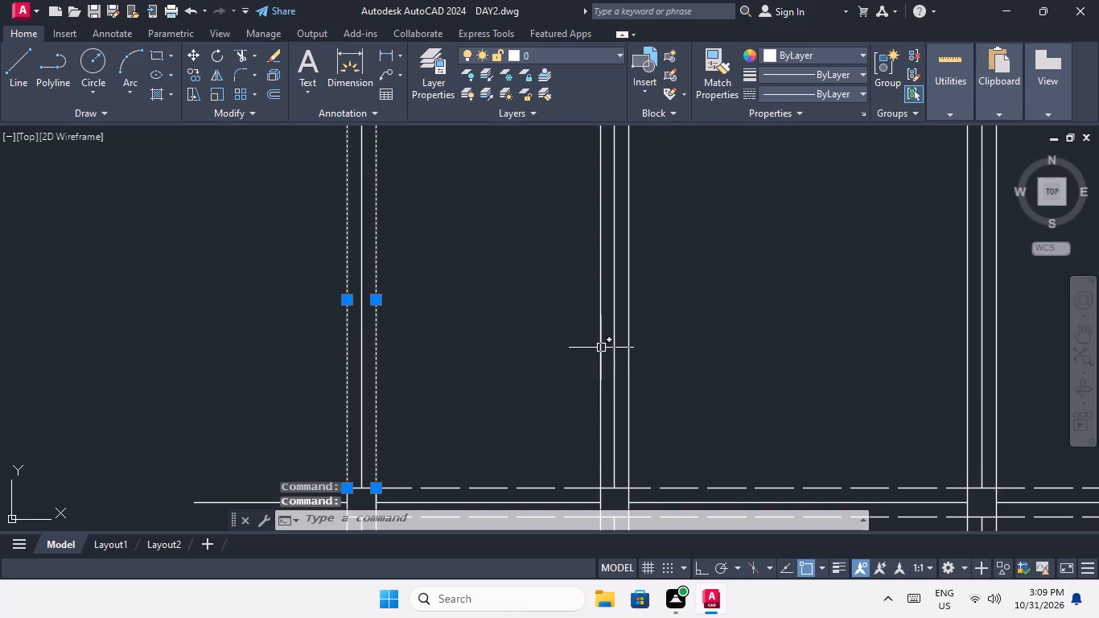
click(602, 348)
click(628, 362)
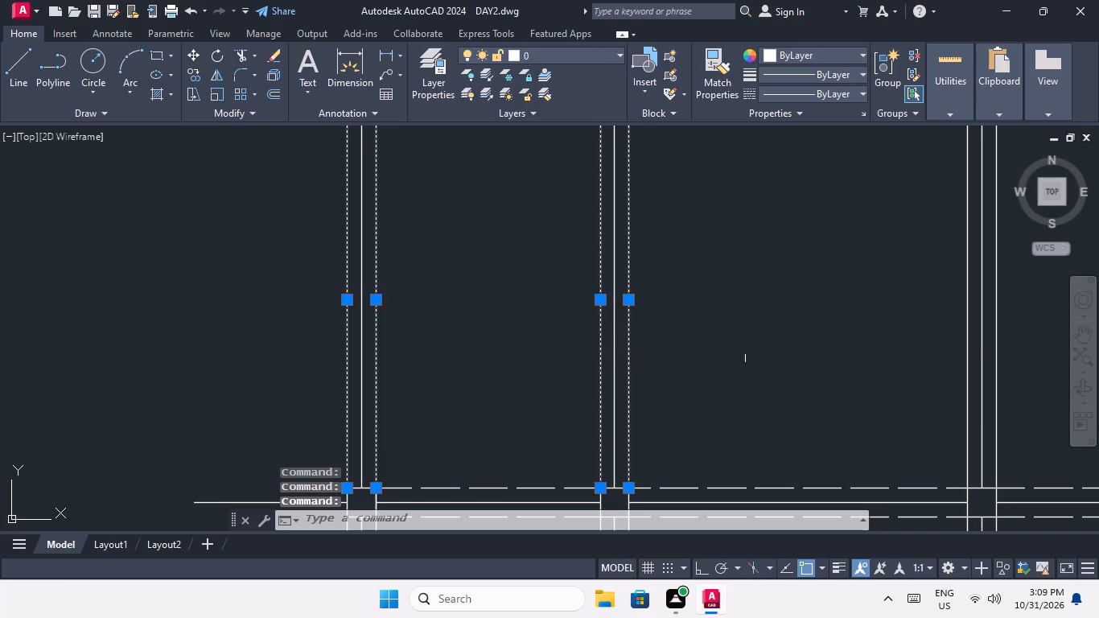
middle_drag(752, 336, 520, 340)
scroll(523, 323, down, 1)
scroll(637, 372, up, 1)
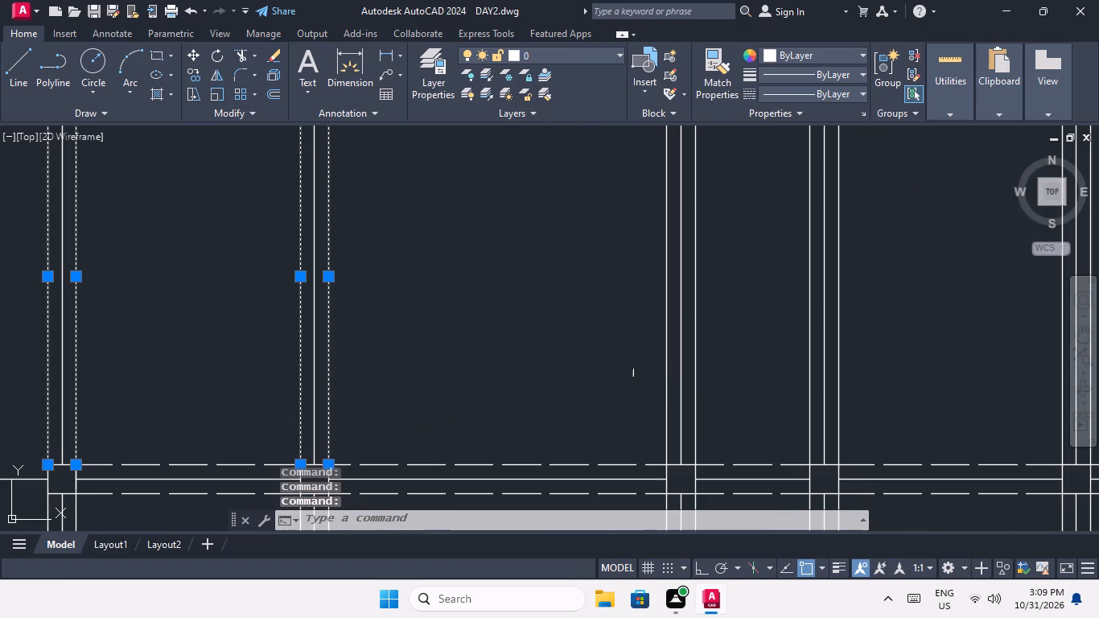
click(667, 381)
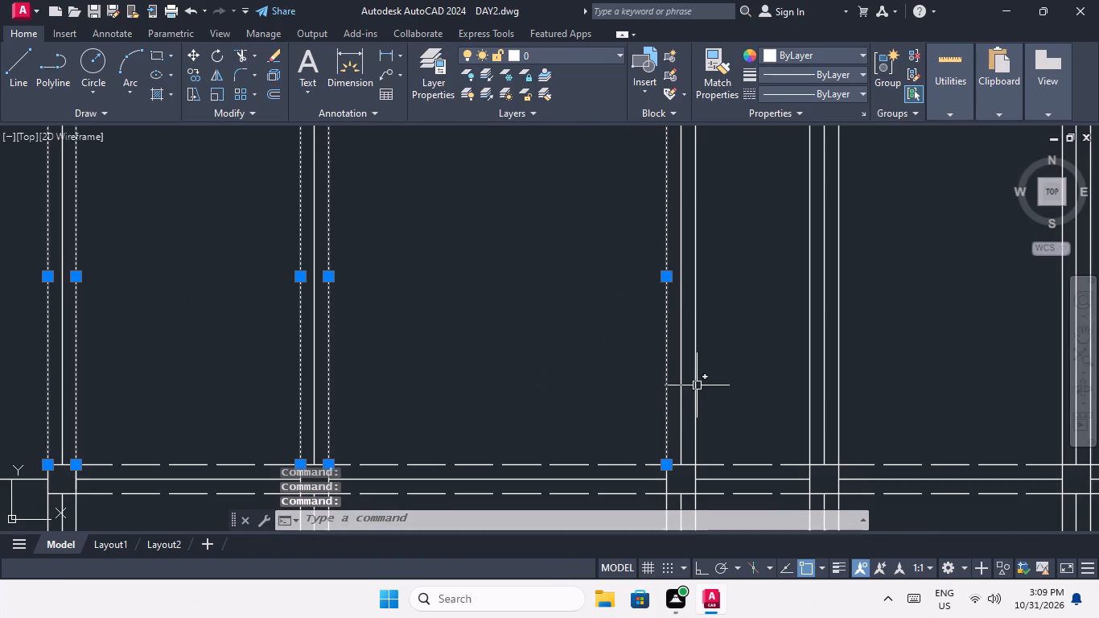
click(696, 380)
middle_drag(726, 356, 631, 361)
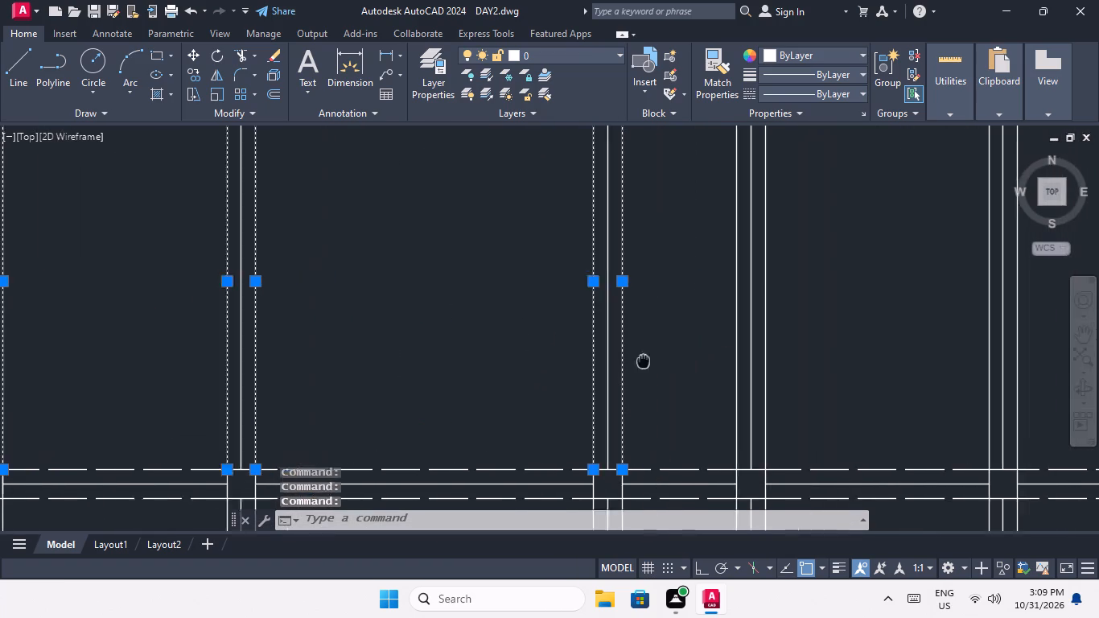
middle_drag(631, 361, 340, 334)
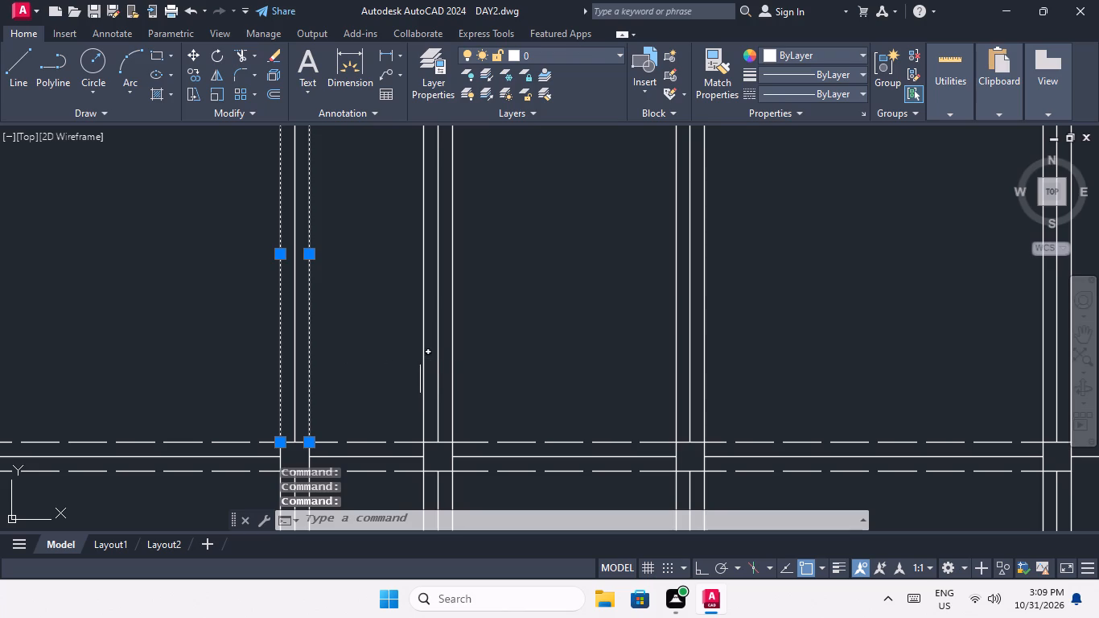
click(422, 356)
click(453, 367)
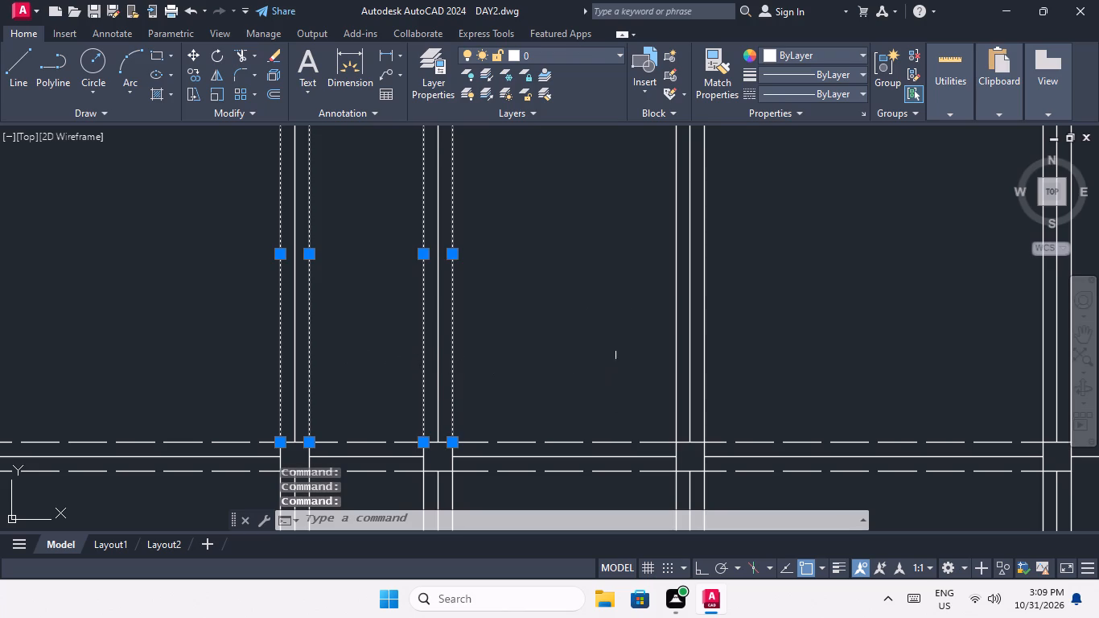
middle_drag(617, 313, 420, 319)
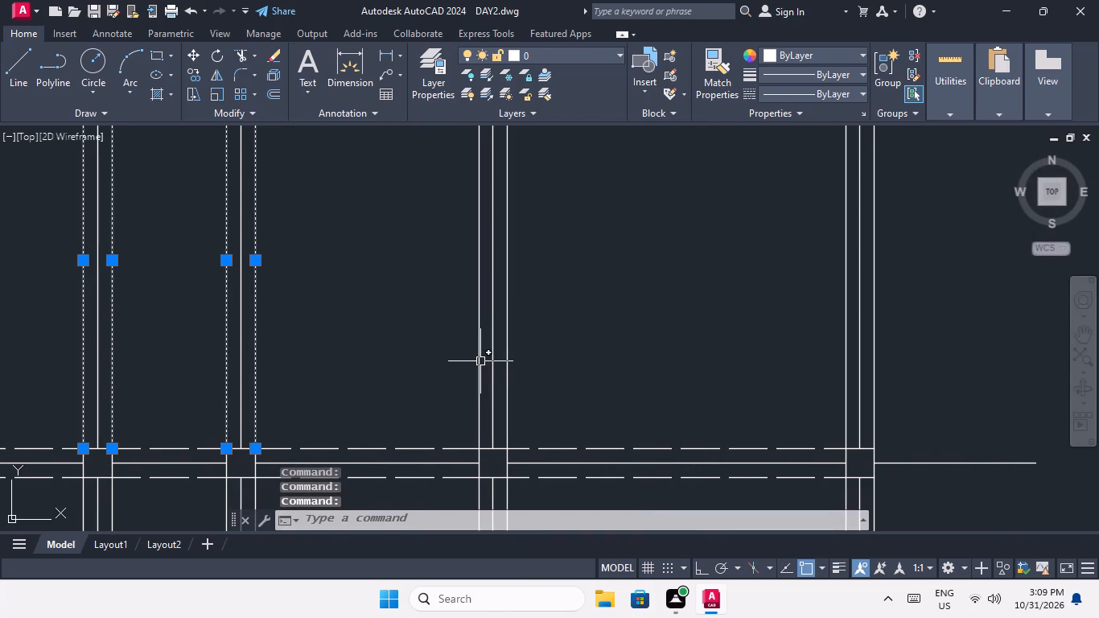
click(480, 361)
click(506, 370)
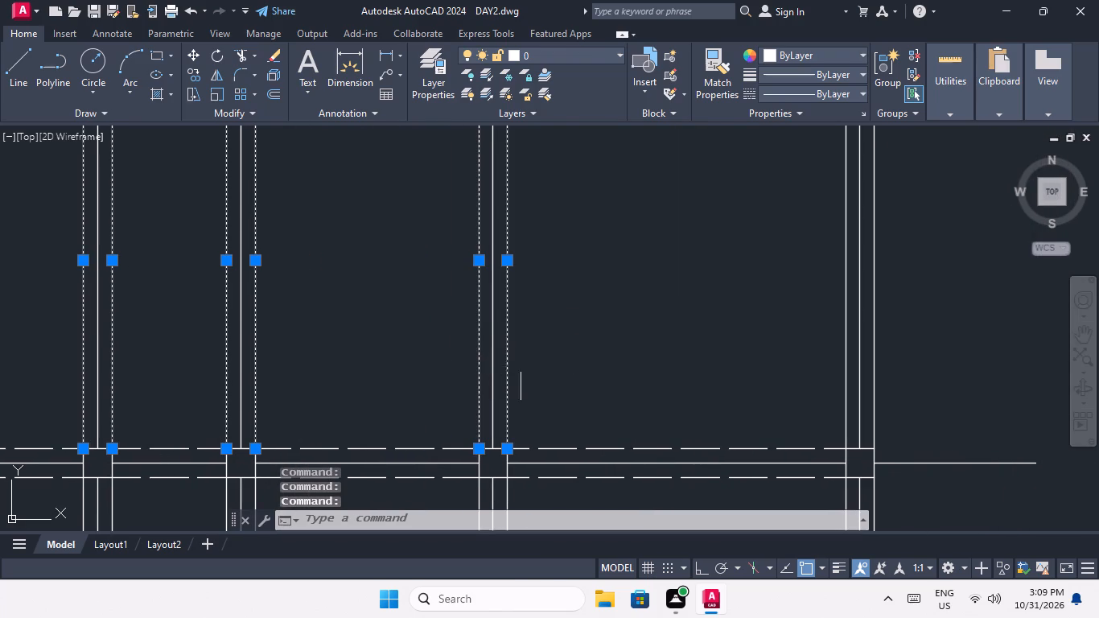
middle_drag(673, 346, 302, 328)
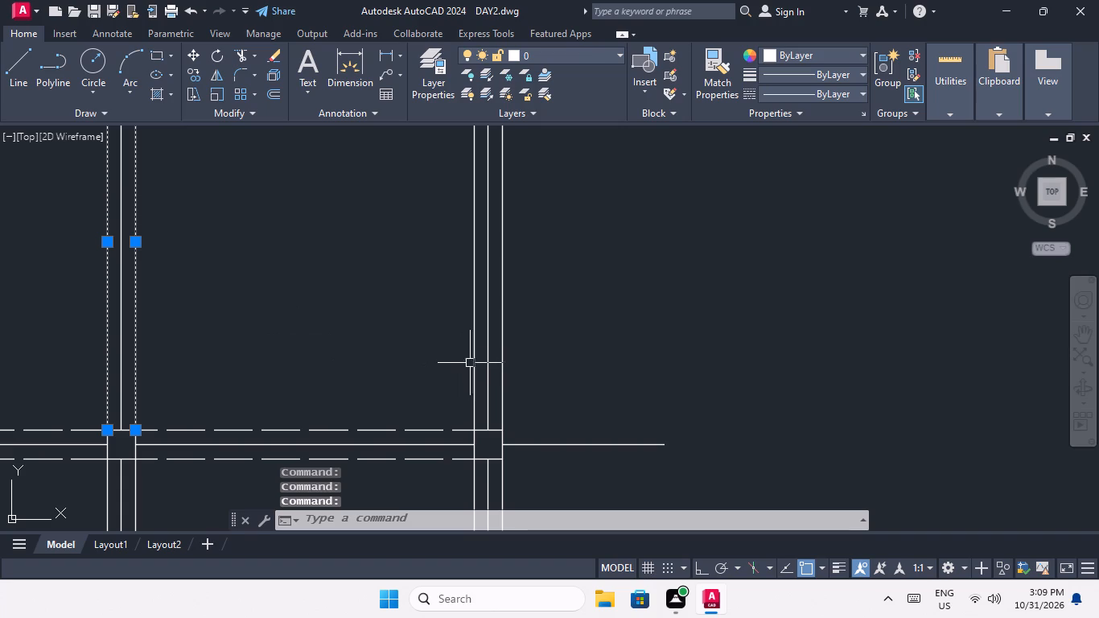
click(475, 362)
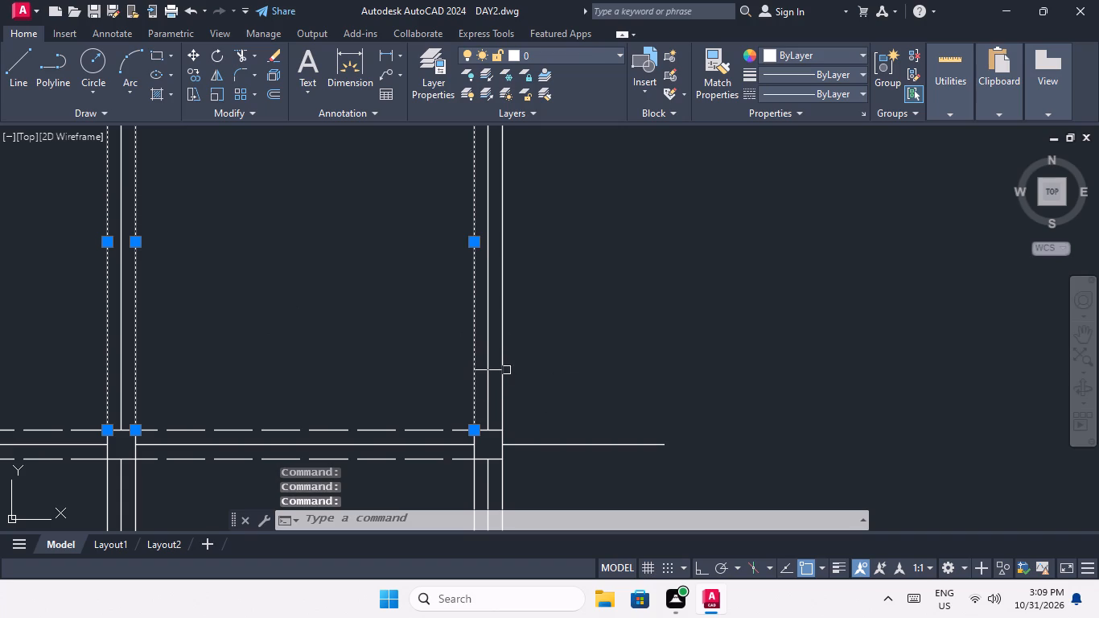
click(501, 369)
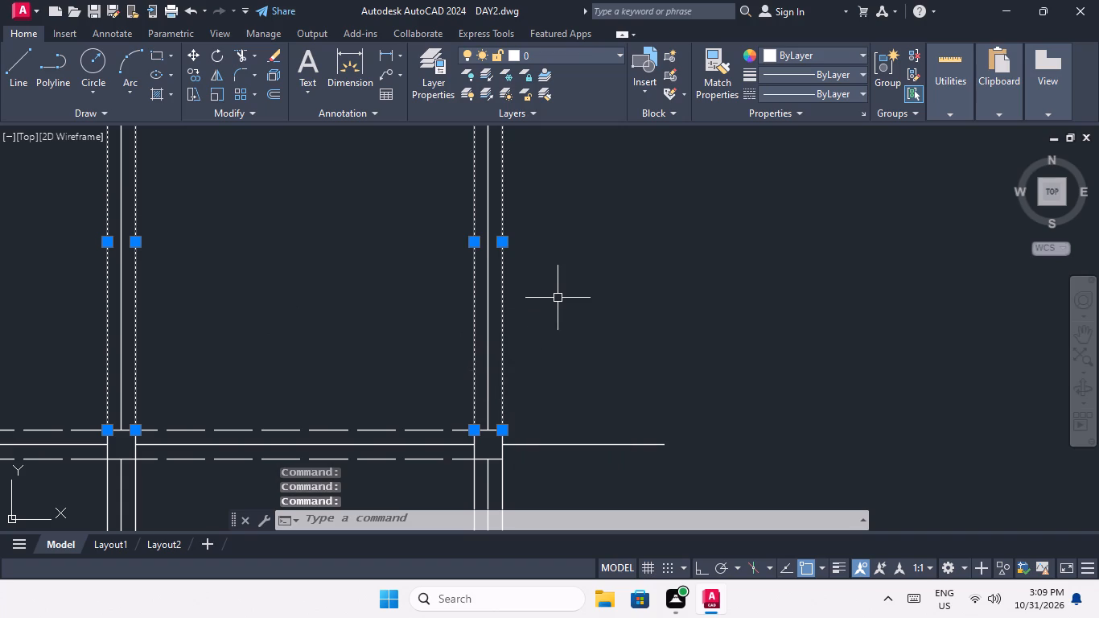
click(854, 98)
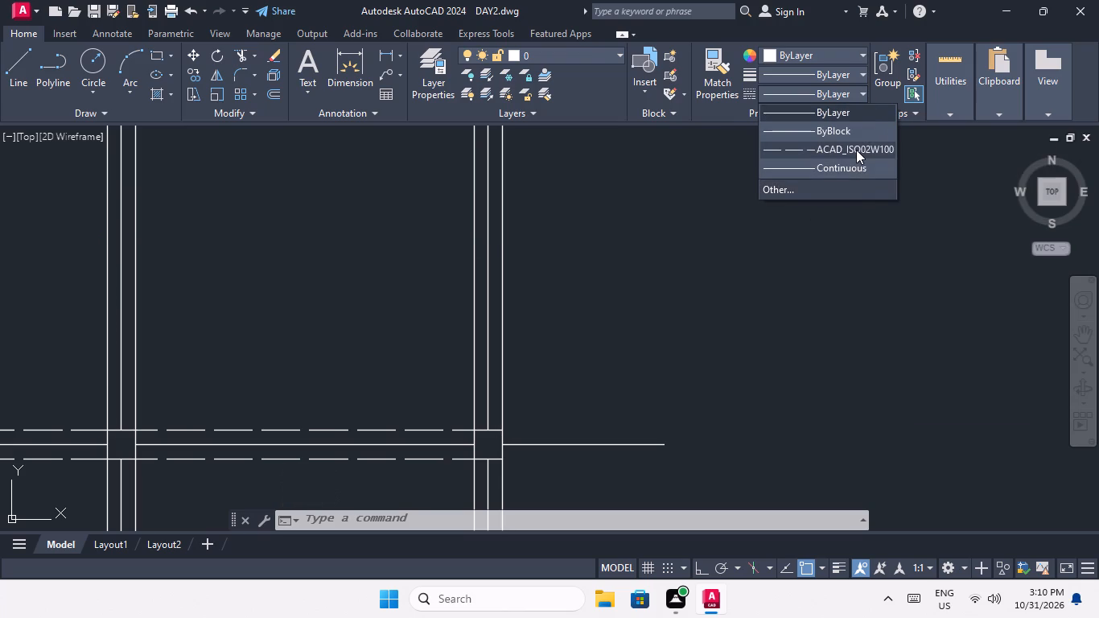
click(856, 150)
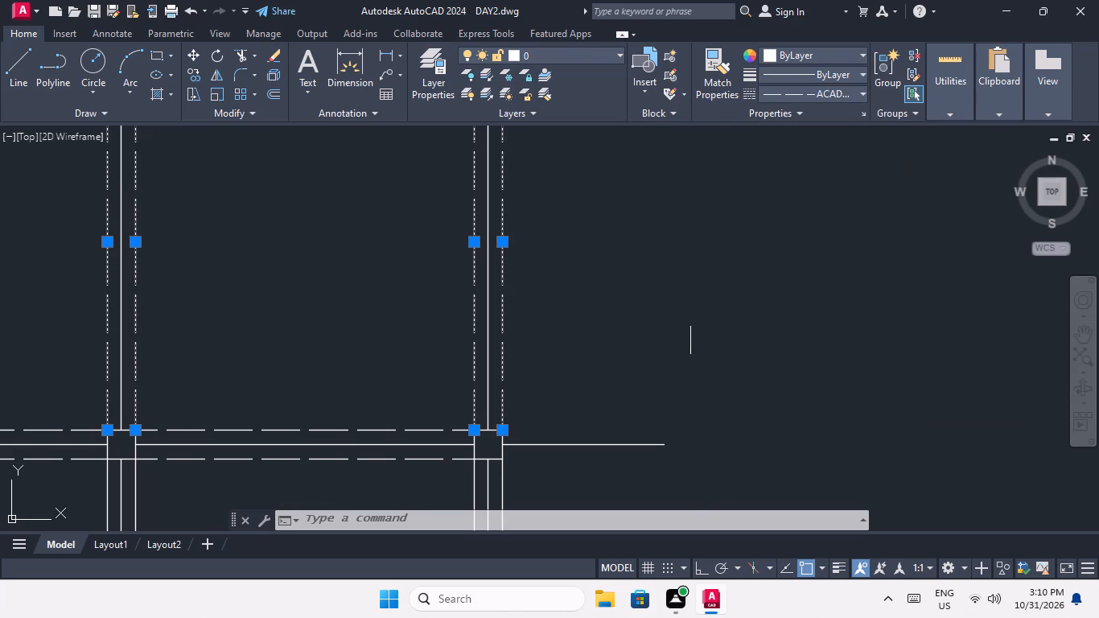
key(Escape)
Change the offset lines beside all six vertical grid lines, between the third and second horizontal grid lines from the bottom, to linetype ACAD_ISO02W100.
scroll(673, 264, down, 4)
scroll(434, 317, up, 3)
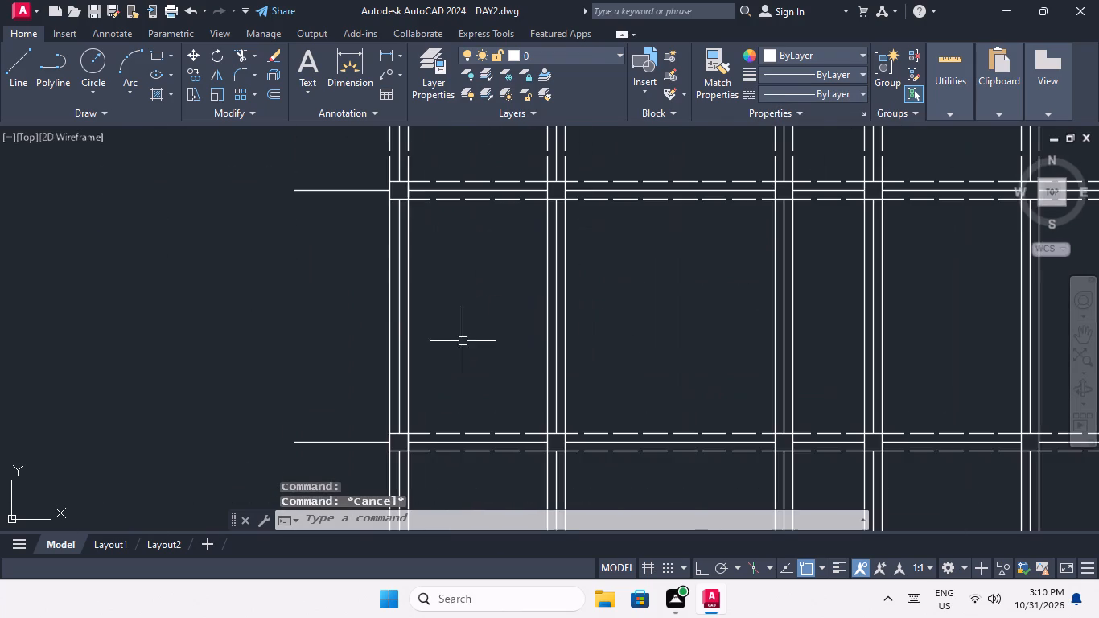
scroll(395, 303, up, 1)
click(415, 316)
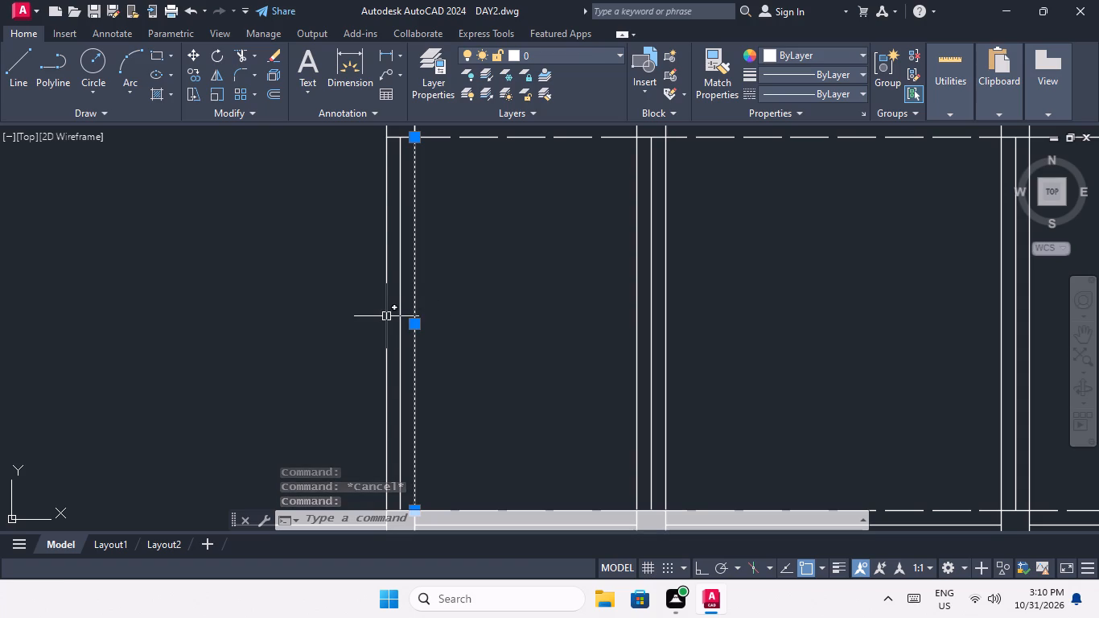
click(386, 316)
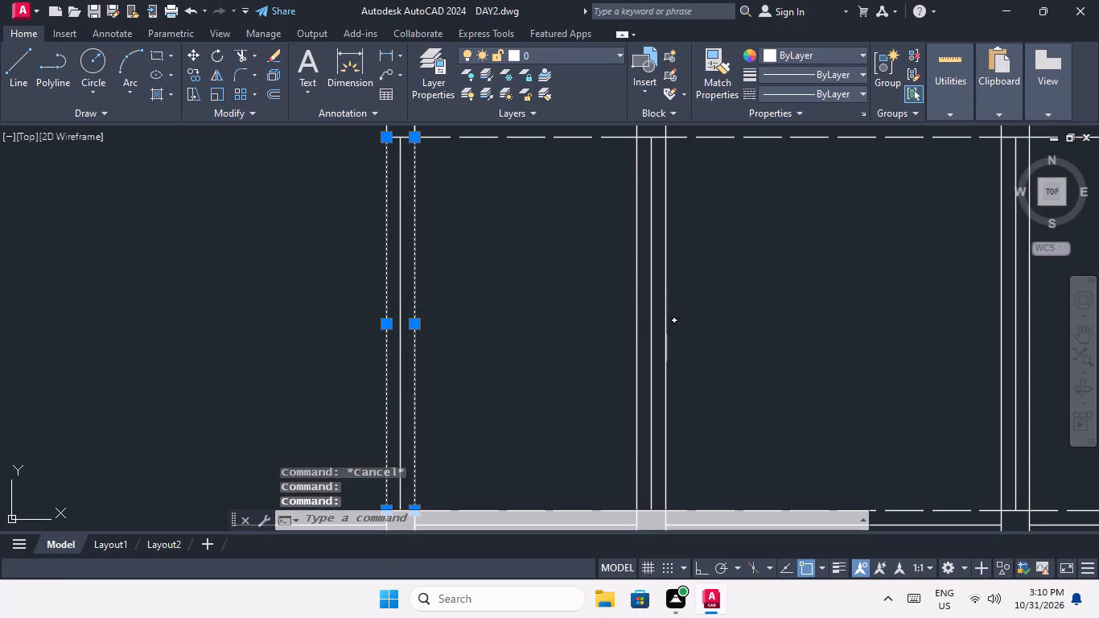
click(666, 329)
click(636, 345)
scroll(635, 316, down, 1)
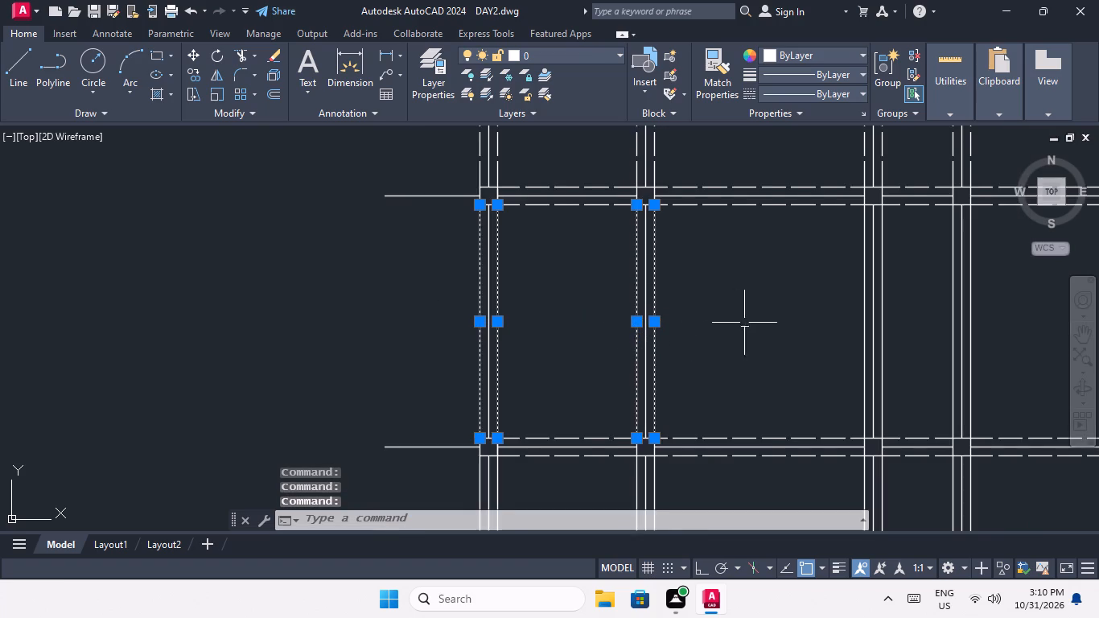
middle_drag(741, 318, 385, 319)
scroll(532, 327, up, 1)
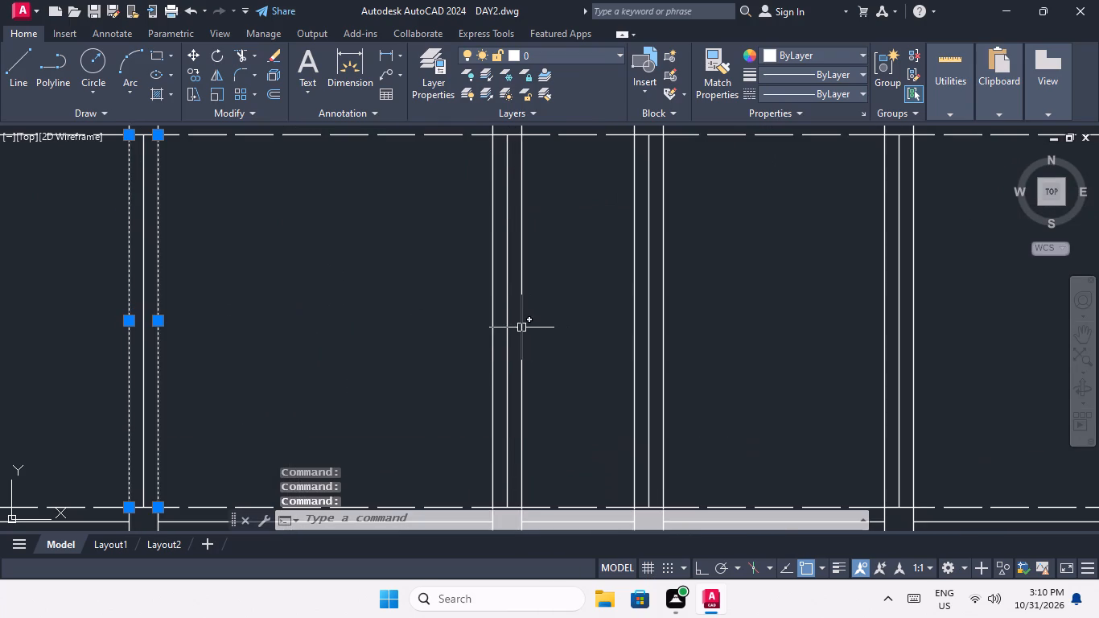
click(521, 328)
click(492, 348)
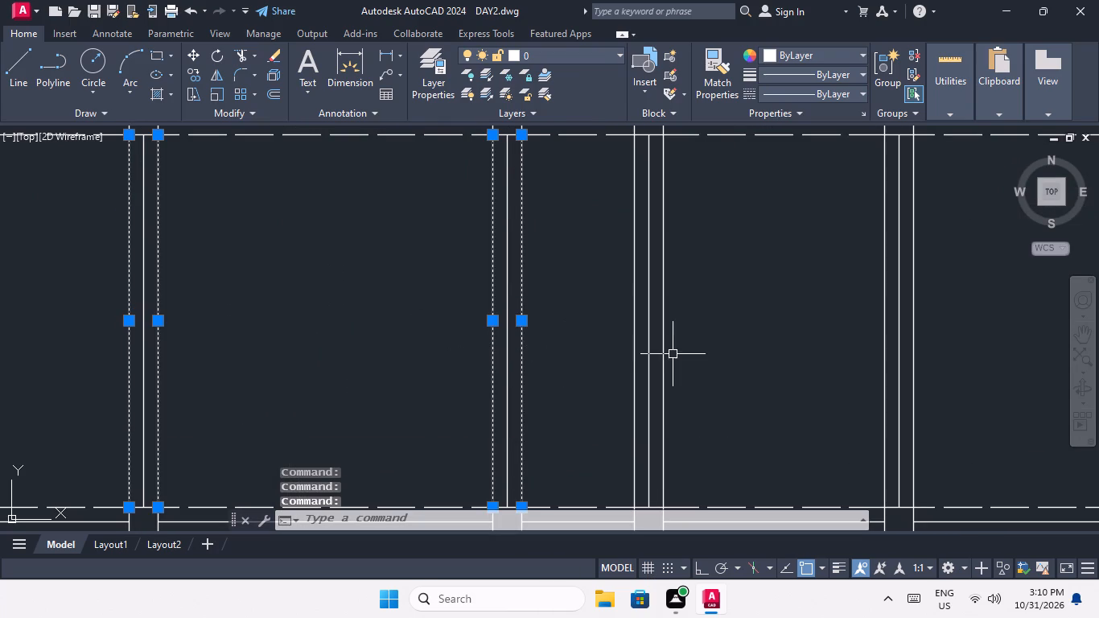
click(663, 368)
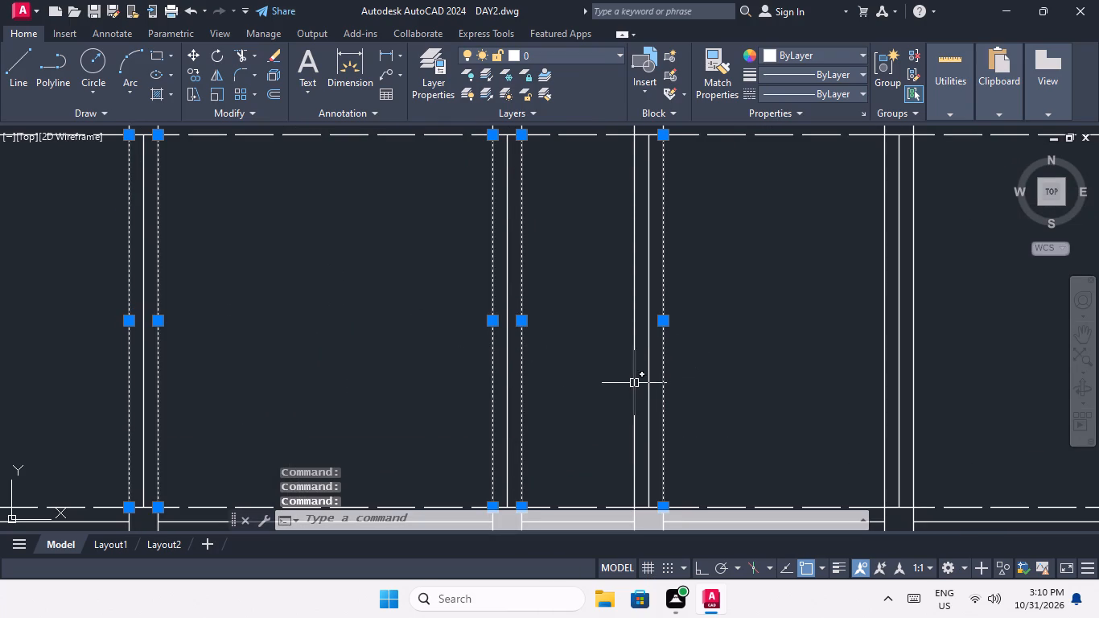
click(635, 383)
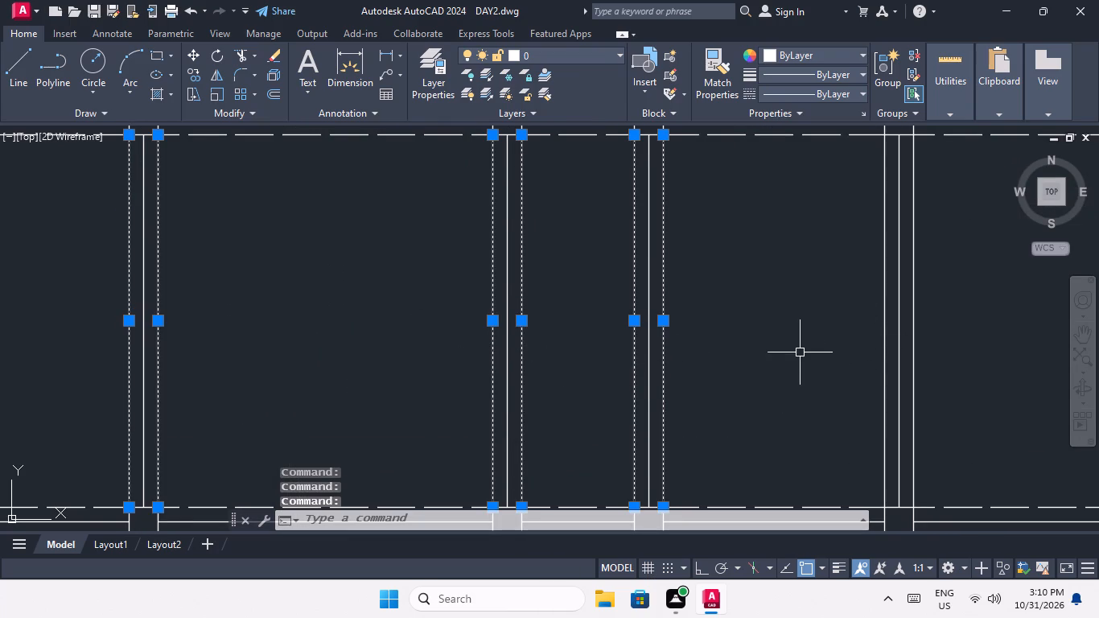
middle_drag(800, 352, 606, 326)
scroll(653, 278, down, 1)
scroll(706, 328, up, 1)
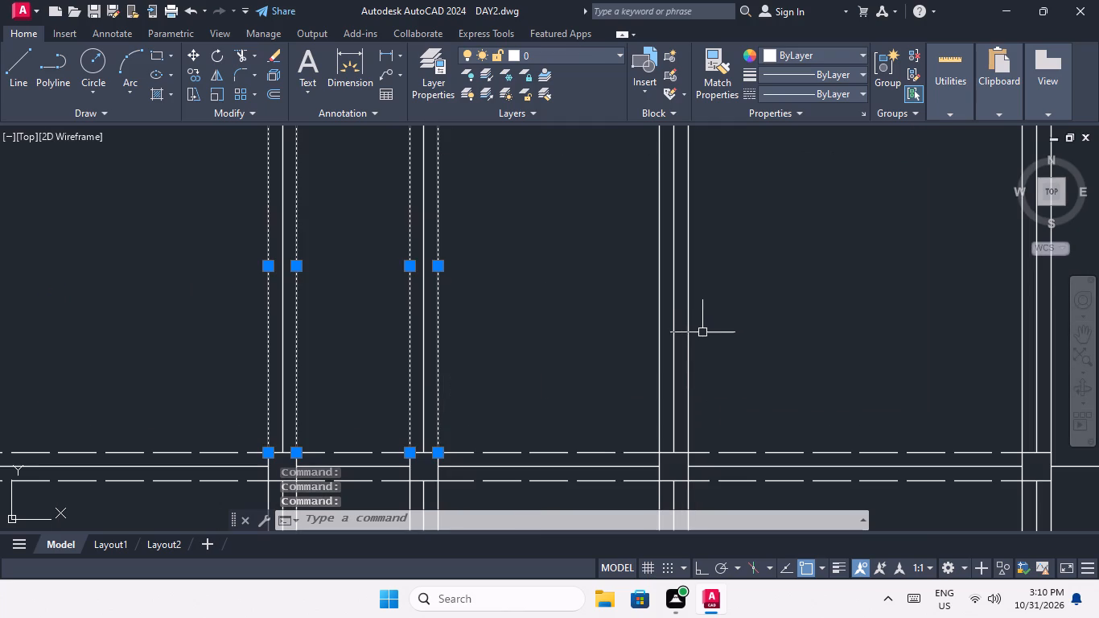
click(689, 344)
click(659, 374)
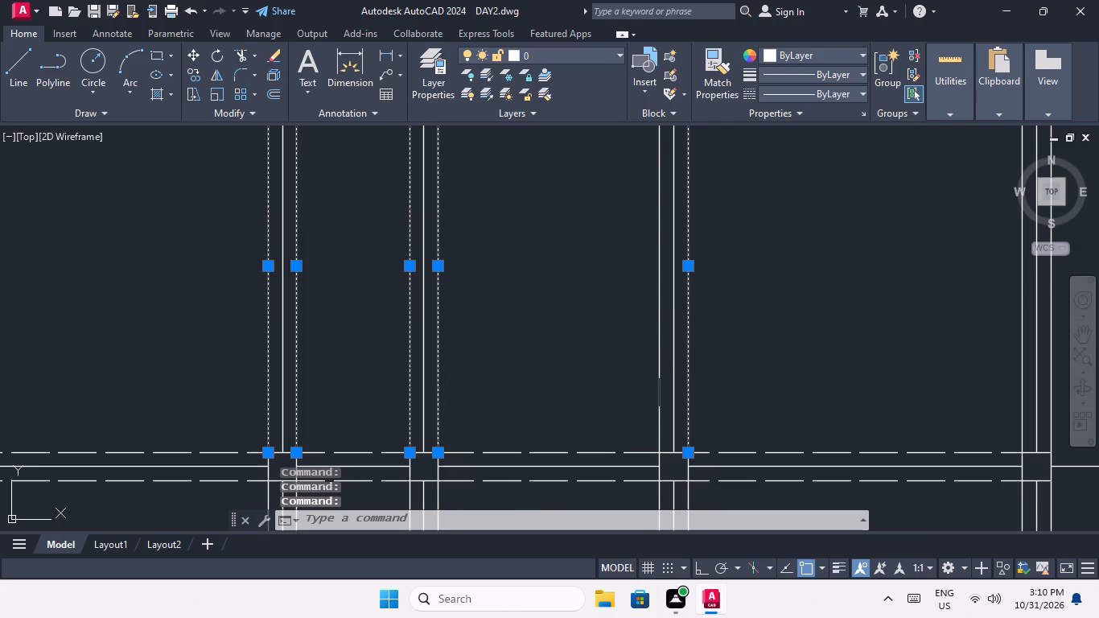
middle_drag(830, 328, 681, 364)
scroll(690, 329, down, 2)
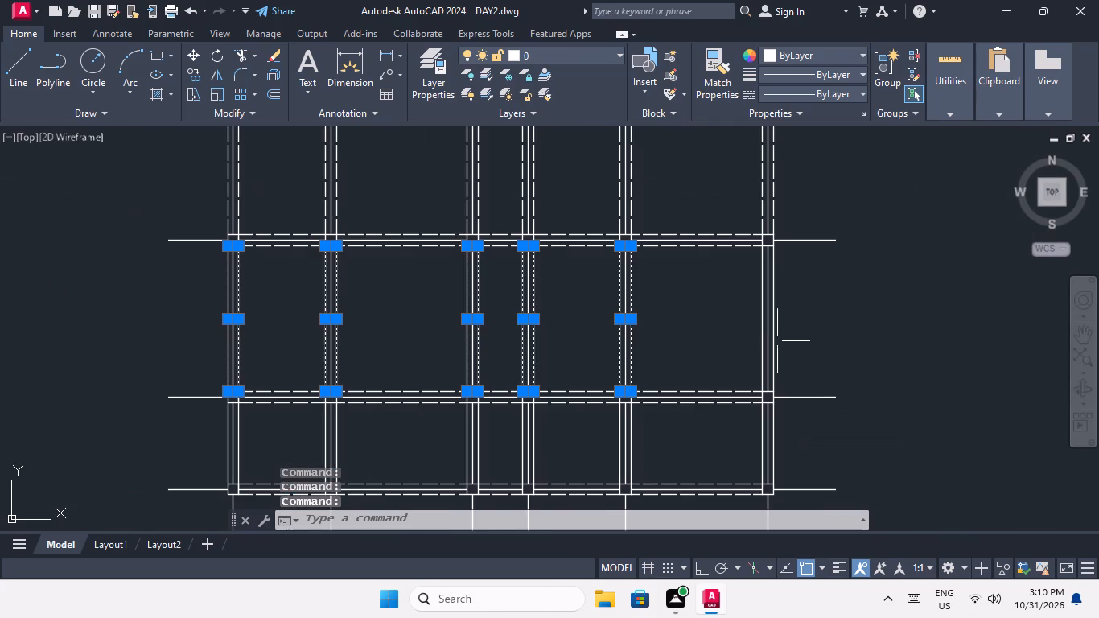
middle_drag(786, 368, 517, 371)
scroll(495, 360, up, 2)
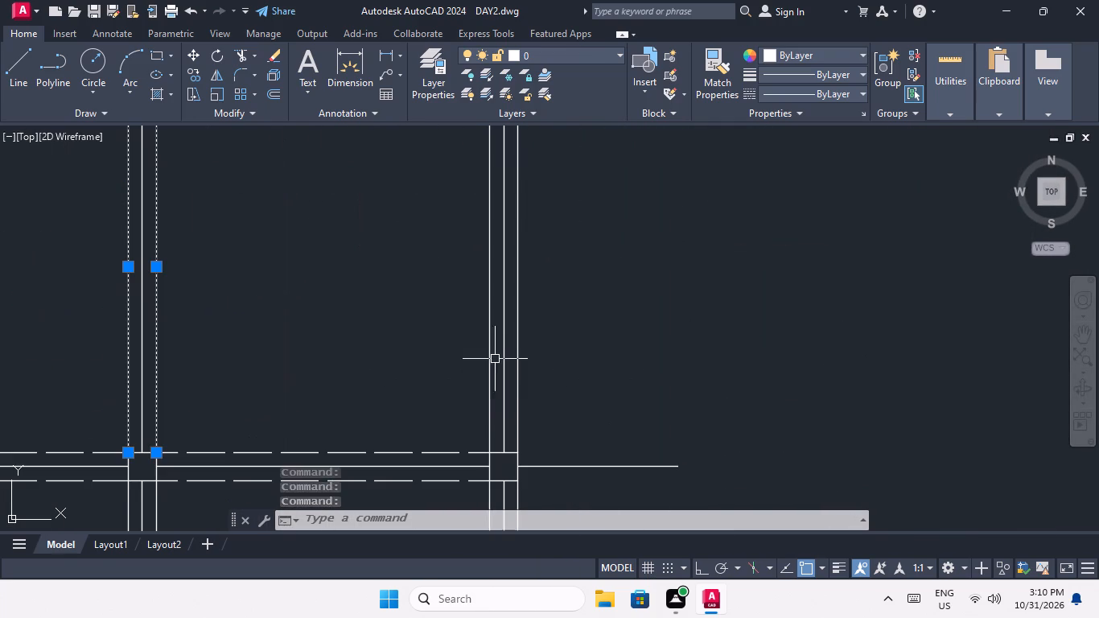
click(519, 368)
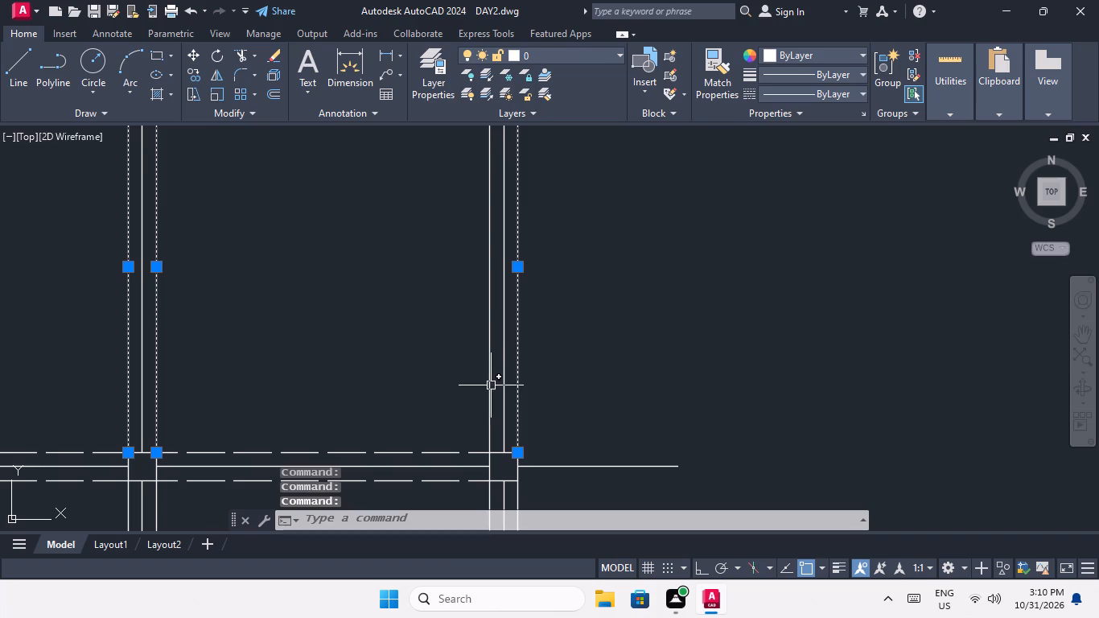
click(488, 386)
scroll(410, 295, down, 2)
middle_drag(410, 295, 470, 304)
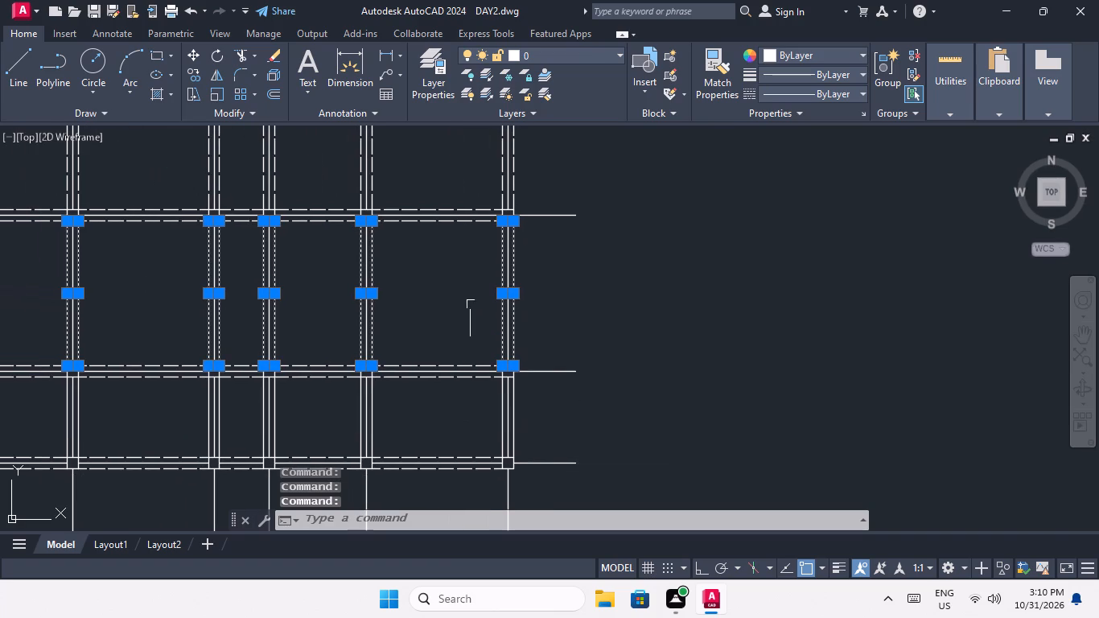
click(858, 95)
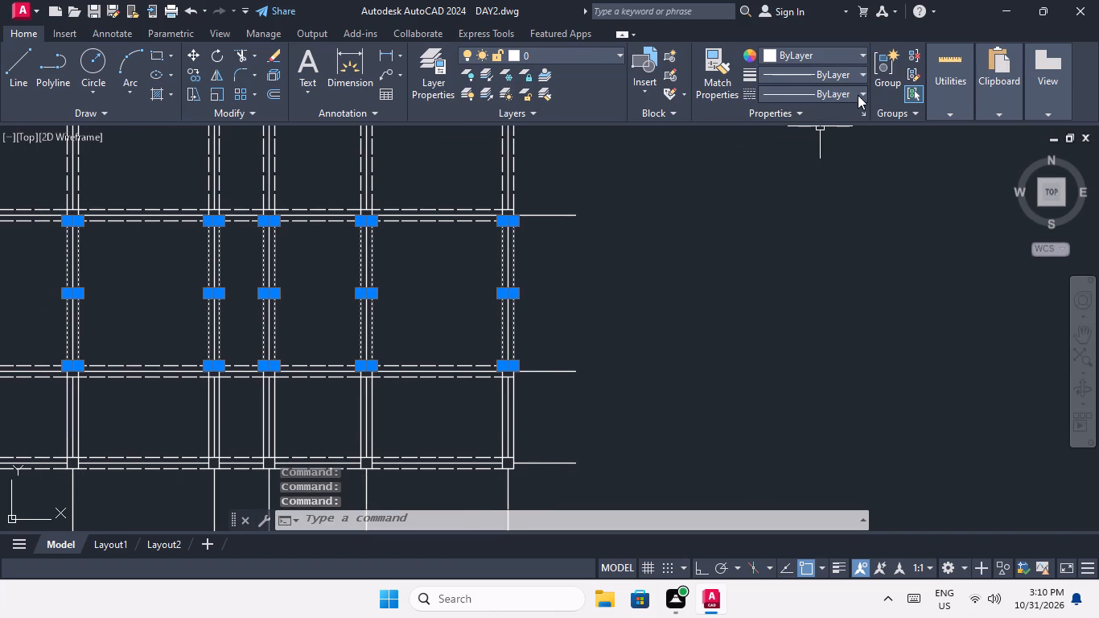
click(862, 147)
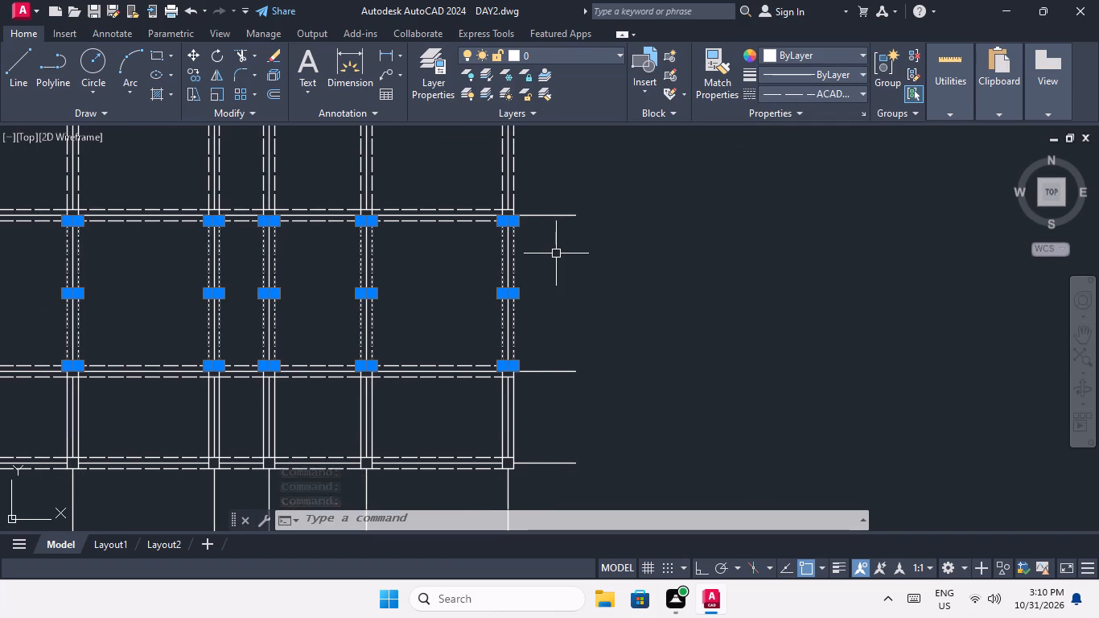
middle_drag(556, 253, 717, 211)
key(Escape)
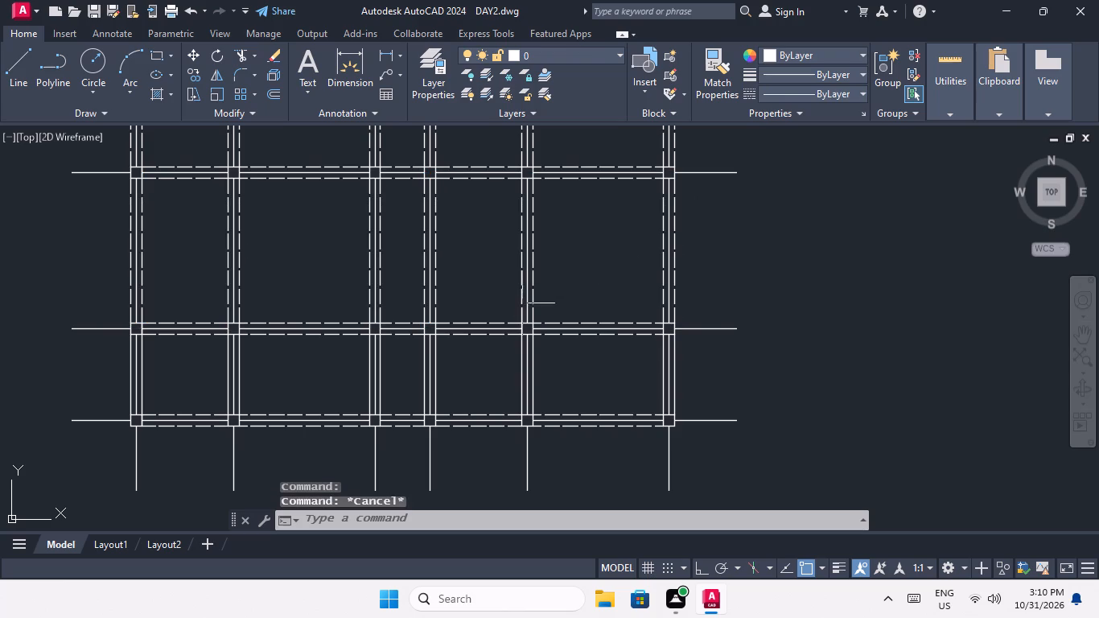
Change the offset lines beside all six vertical grid lines, between the second-lowest and bottom horizontal grid lines, to linetype ACAD_ISO02W100.
middle_drag(158, 389, 219, 362)
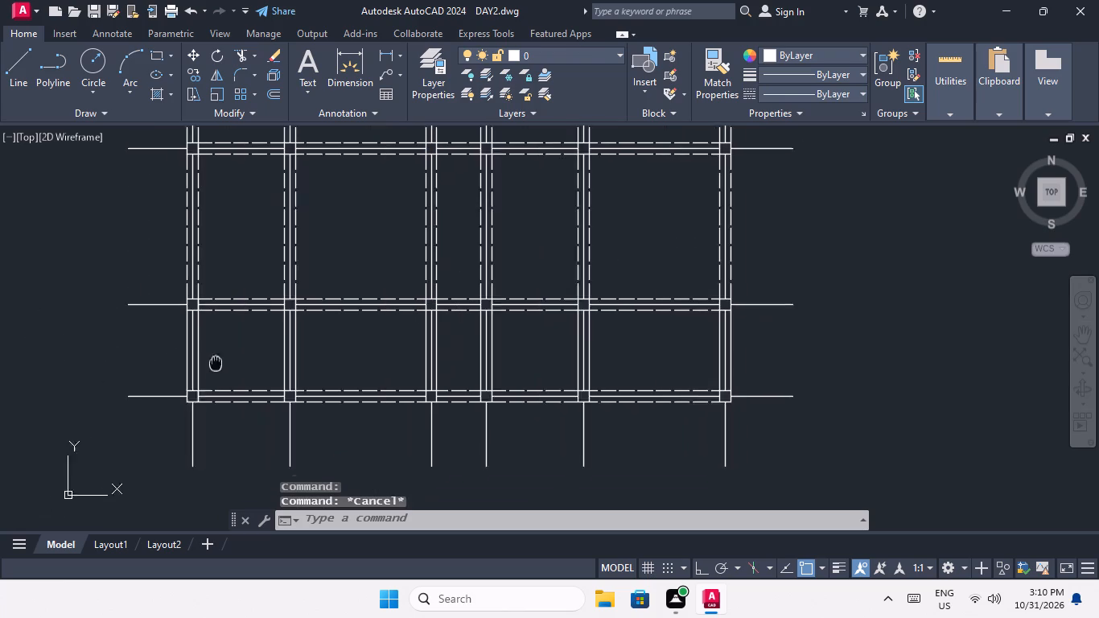
middle_drag(219, 362, 260, 341)
scroll(239, 336, up, 3)
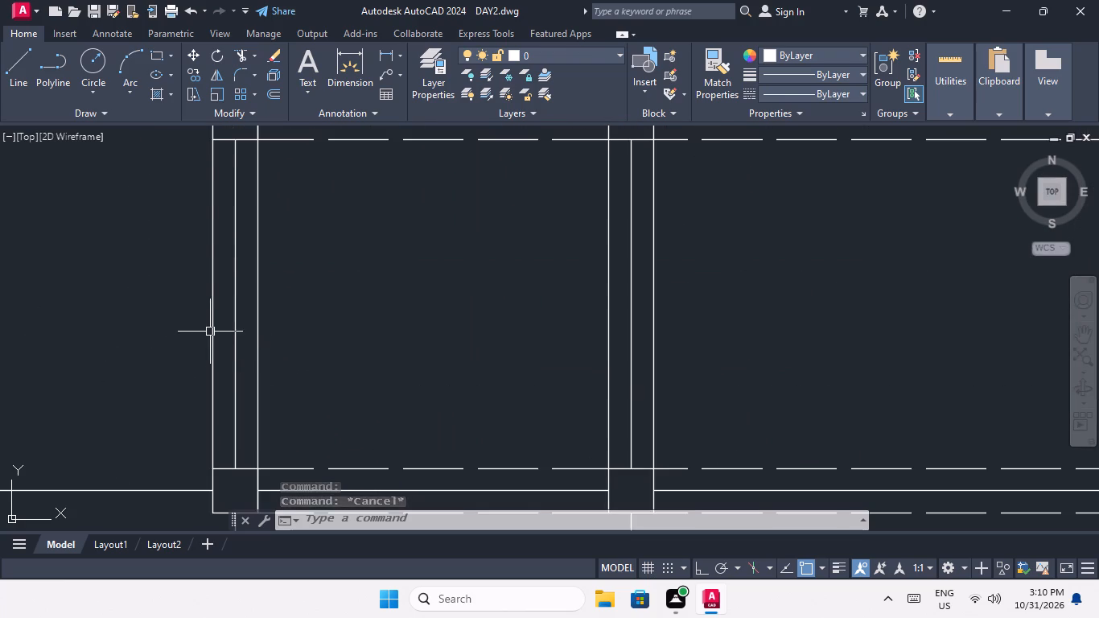
click(210, 332)
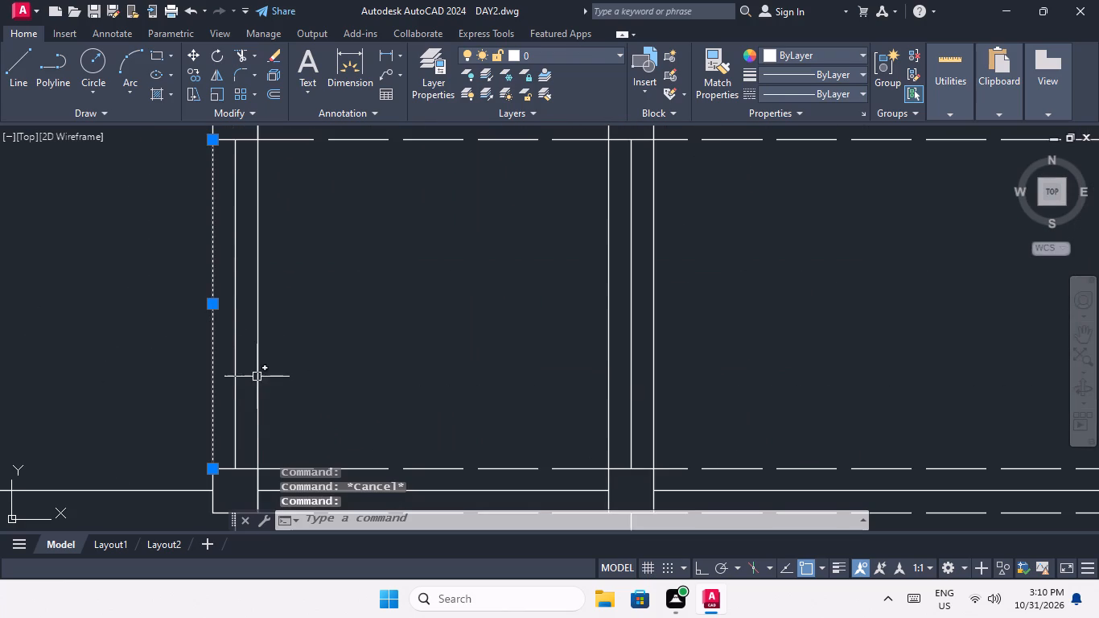
click(256, 377)
click(610, 399)
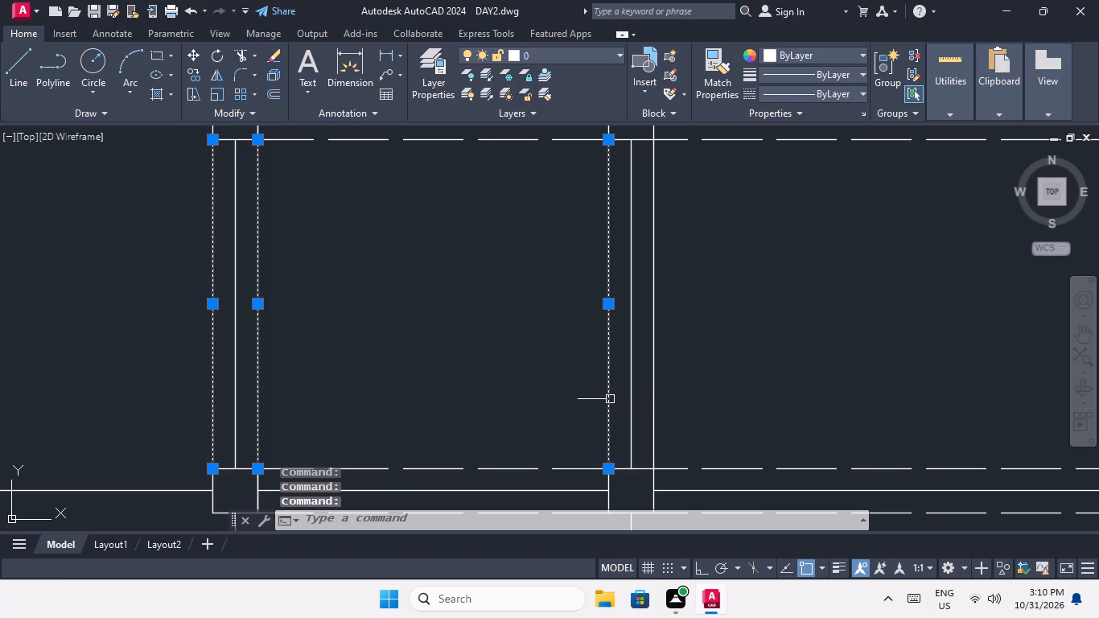
click(651, 395)
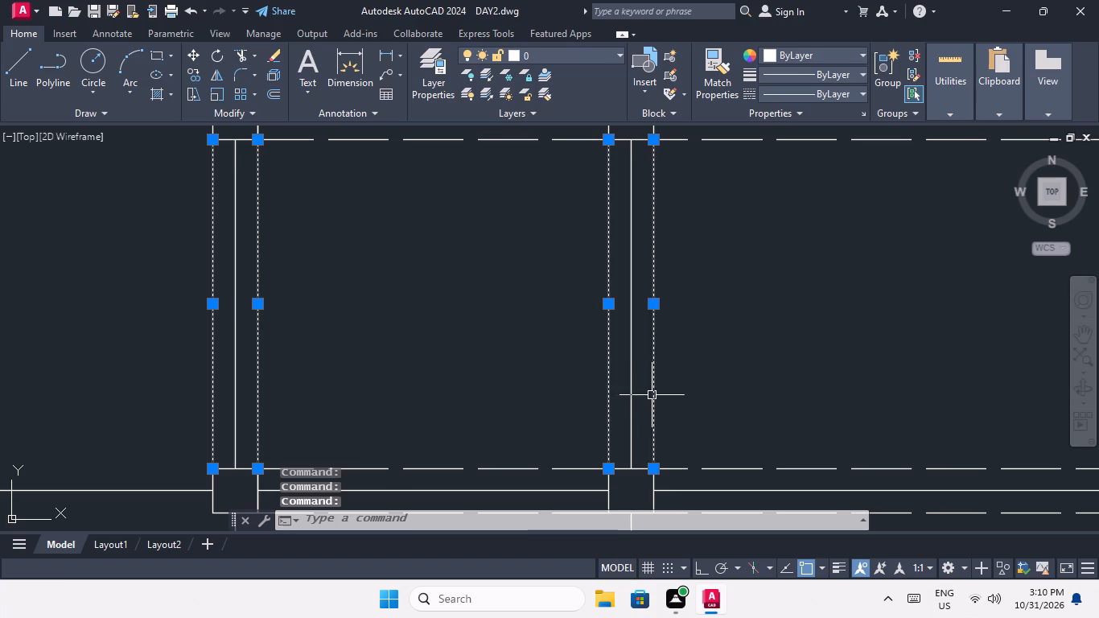
middle_drag(694, 366, 293, 356)
scroll(357, 328, down, 2)
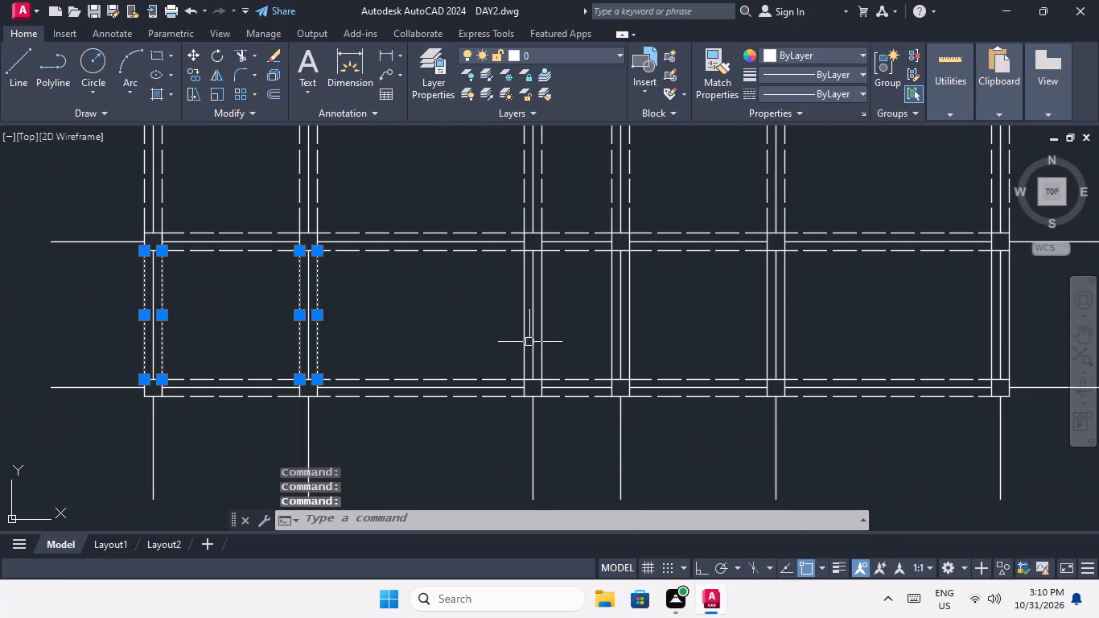
scroll(527, 342, up, 2)
click(516, 361)
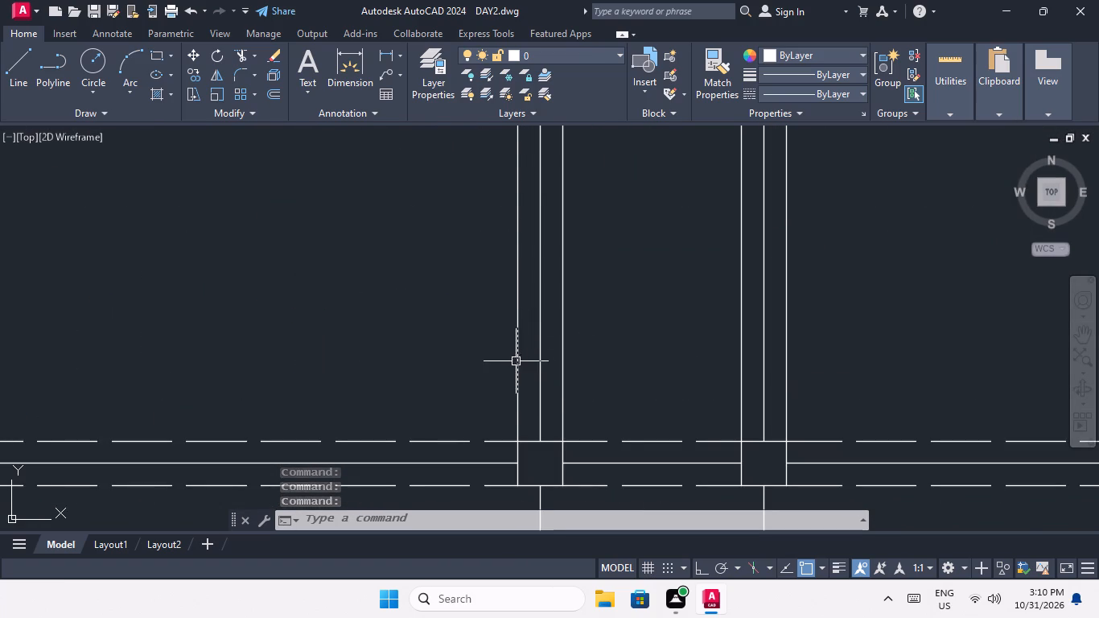
click(563, 366)
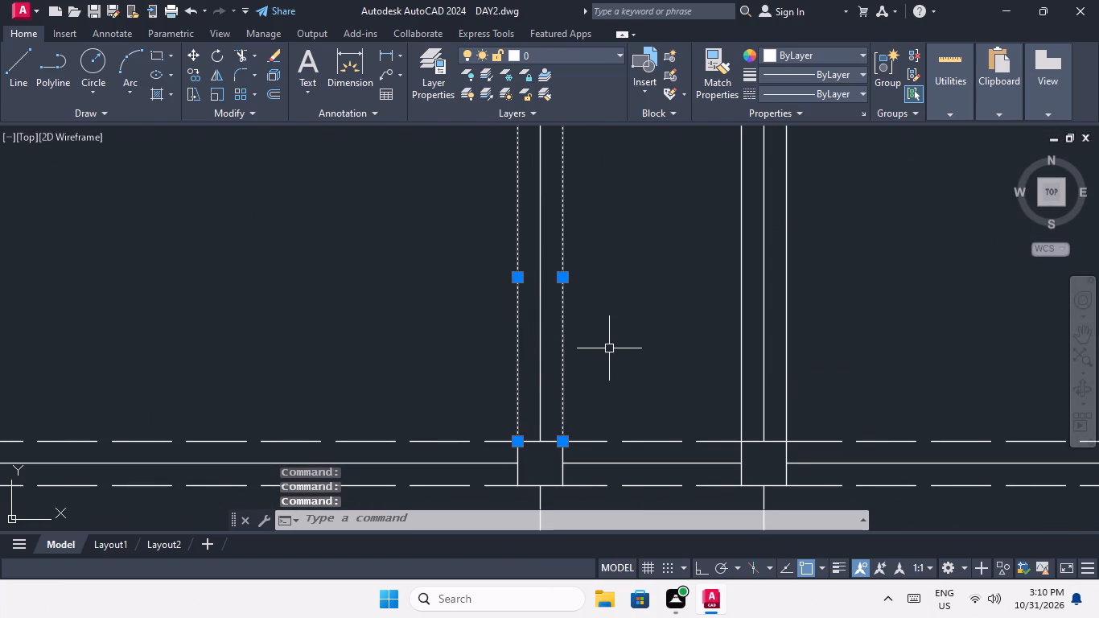
middle_drag(607, 348, 373, 369)
click(506, 402)
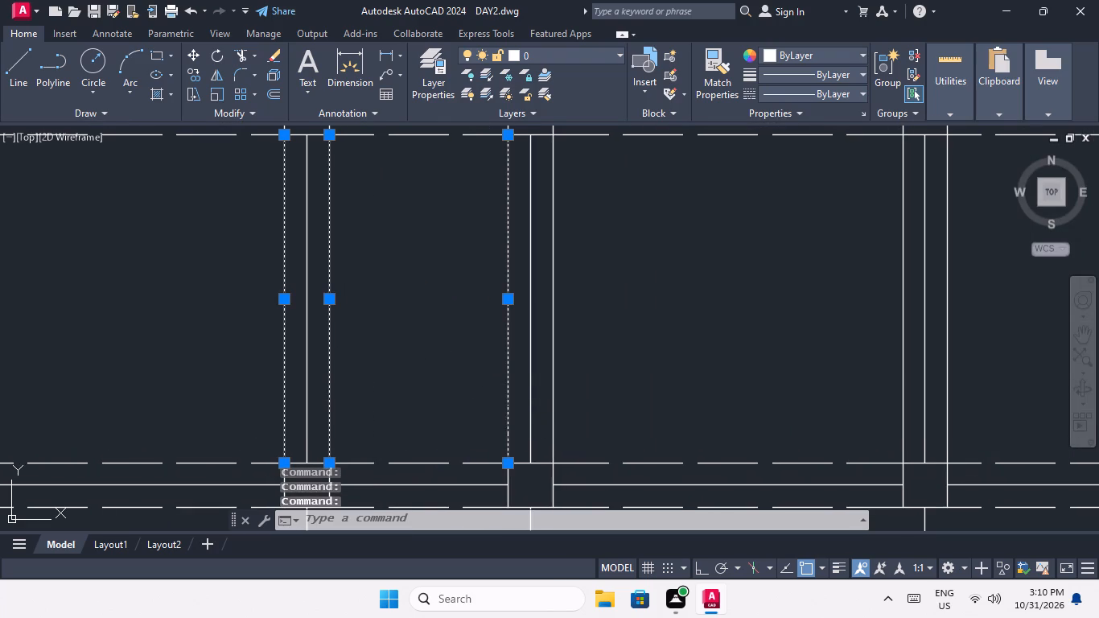
click(554, 398)
middle_drag(730, 350, 536, 357)
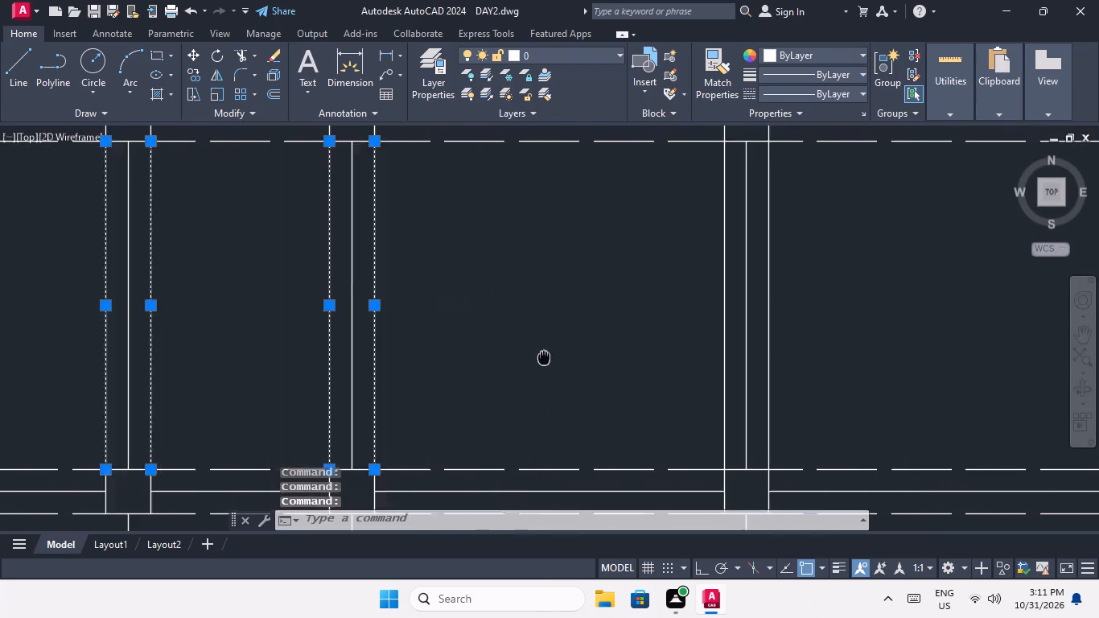
middle_drag(536, 357, 414, 363)
click(587, 383)
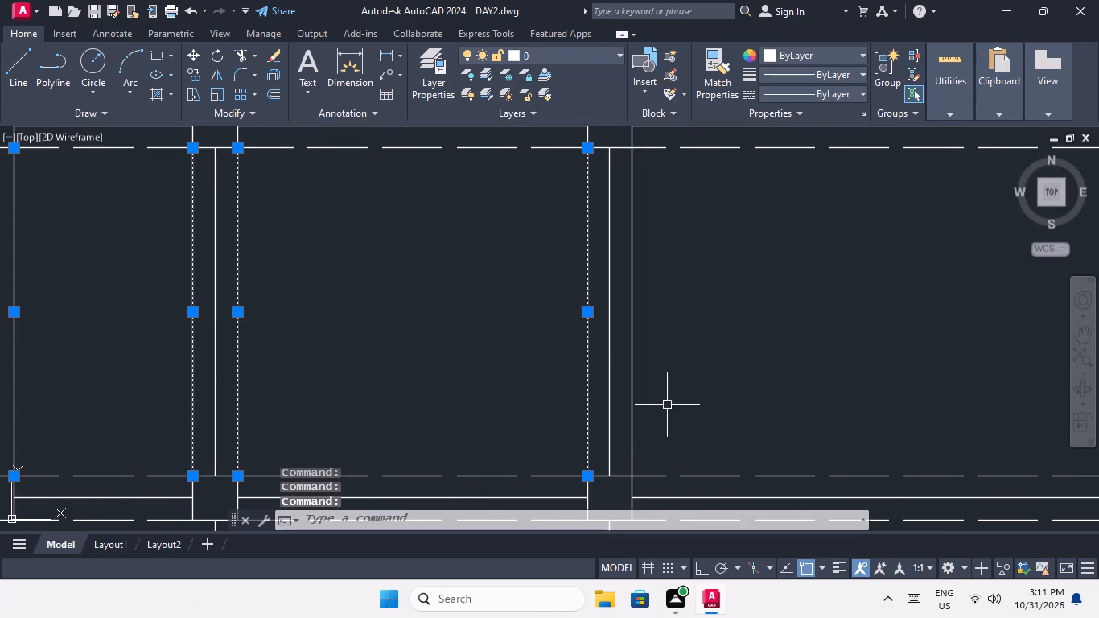
click(632, 408)
middle_drag(702, 393, 434, 417)
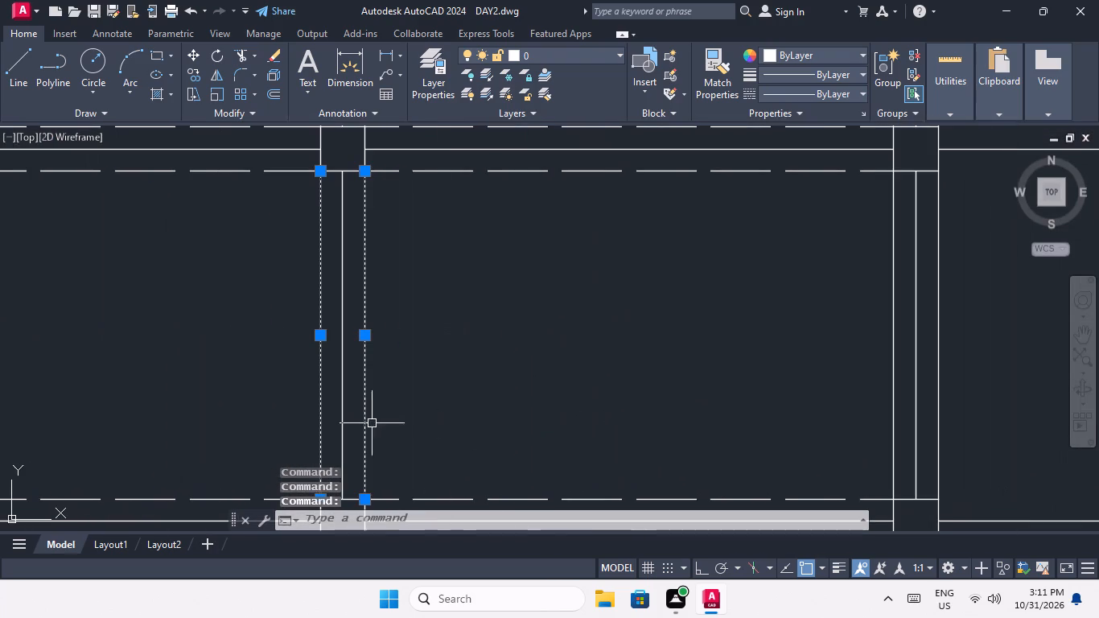
scroll(451, 370, down, 1)
middle_drag(571, 402, 376, 406)
scroll(528, 424, up, 1)
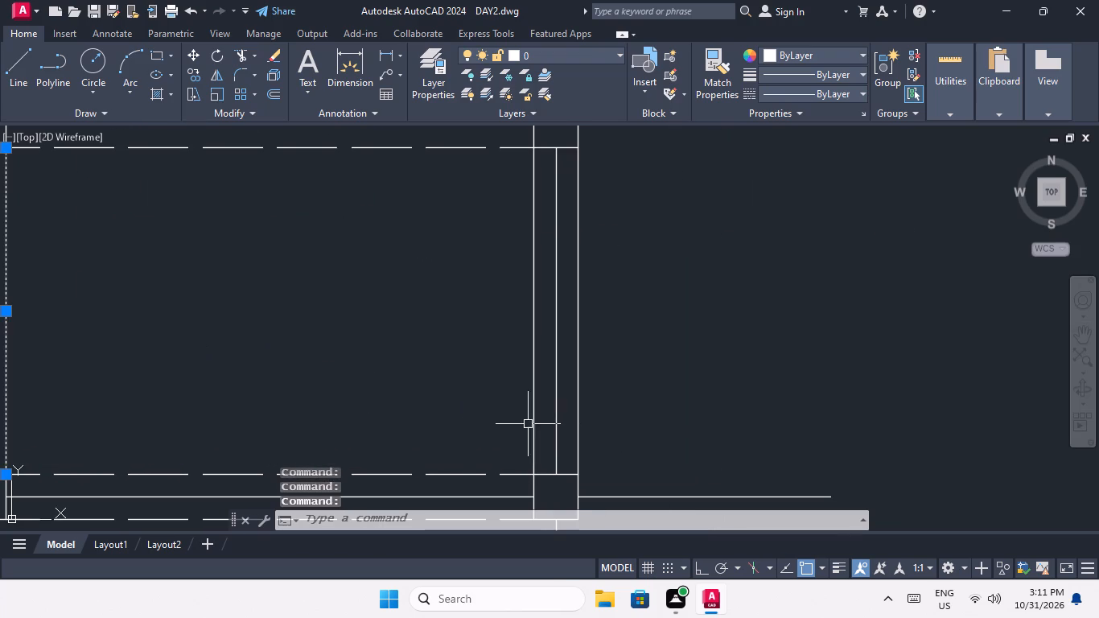
click(533, 418)
click(582, 418)
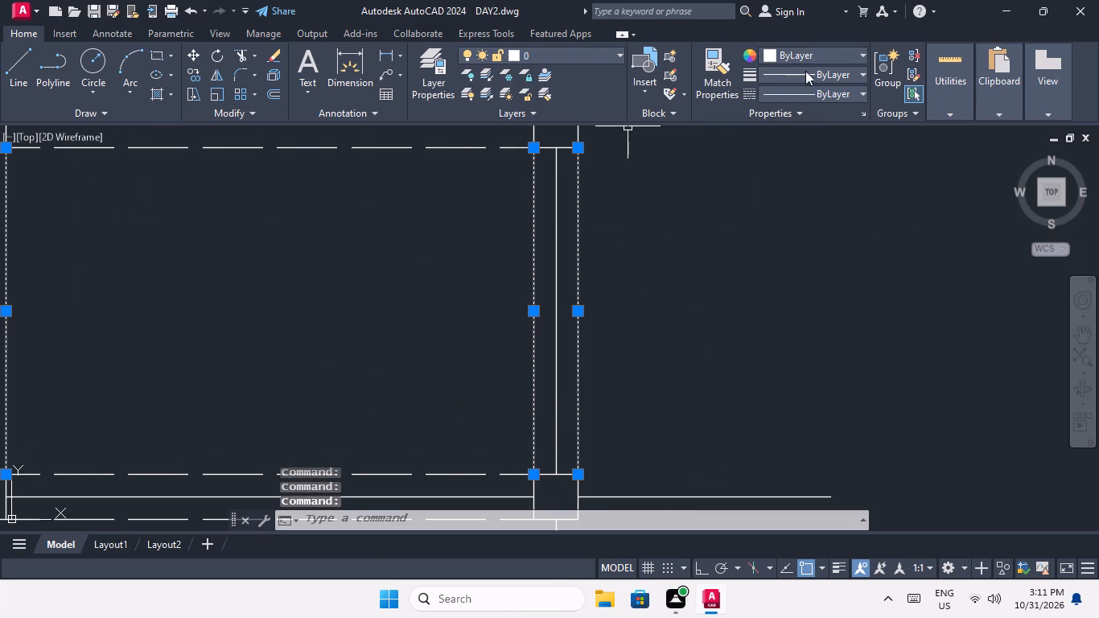
click(843, 97)
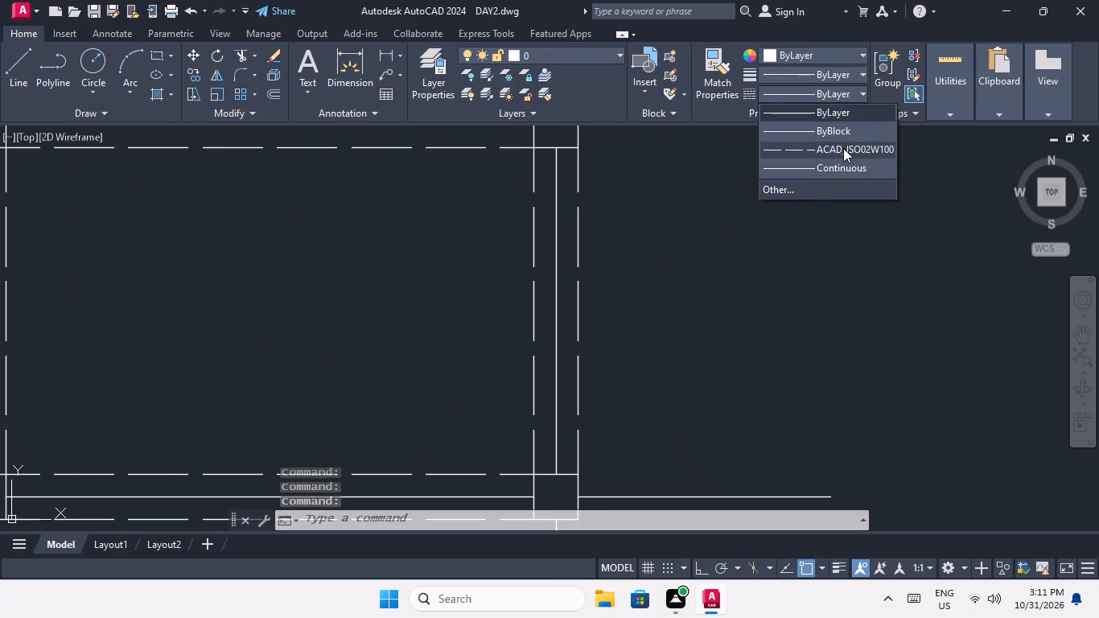
click(843, 148)
key(Escape)
Examine the linetypes of the offset lines across the whole grid, from the bottom row up to the grid's upper-left corner.
scroll(722, 276, down, 3)
middle_drag(746, 284, 751, 332)
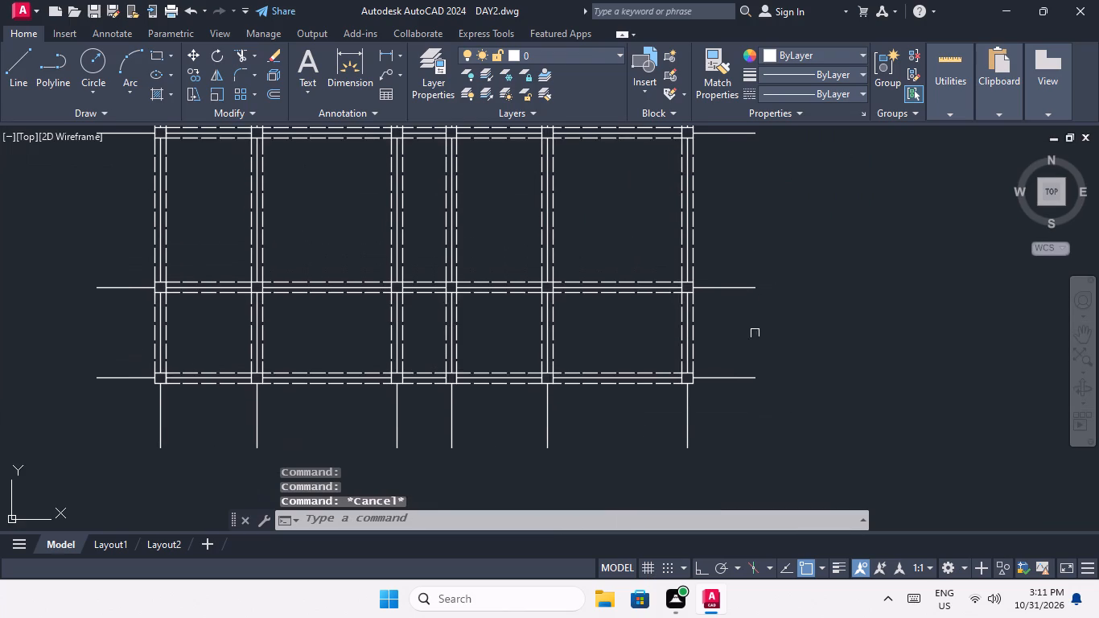
middle_drag(761, 334, 745, 408)
scroll(717, 247, down, 1)
middle_drag(722, 313, 706, 405)
scroll(696, 253, down, 2)
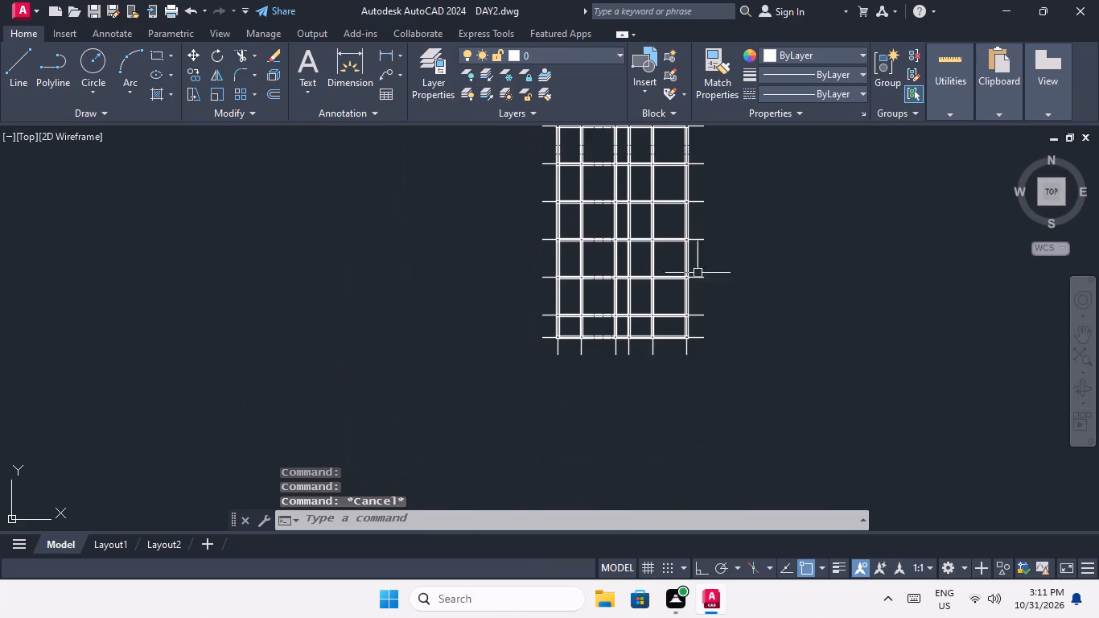
middle_drag(698, 274, 643, 391)
scroll(503, 204, up, 2)
middle_drag(533, 236, 455, 393)
middle_drag(533, 247, 506, 365)
scroll(389, 299, up, 5)
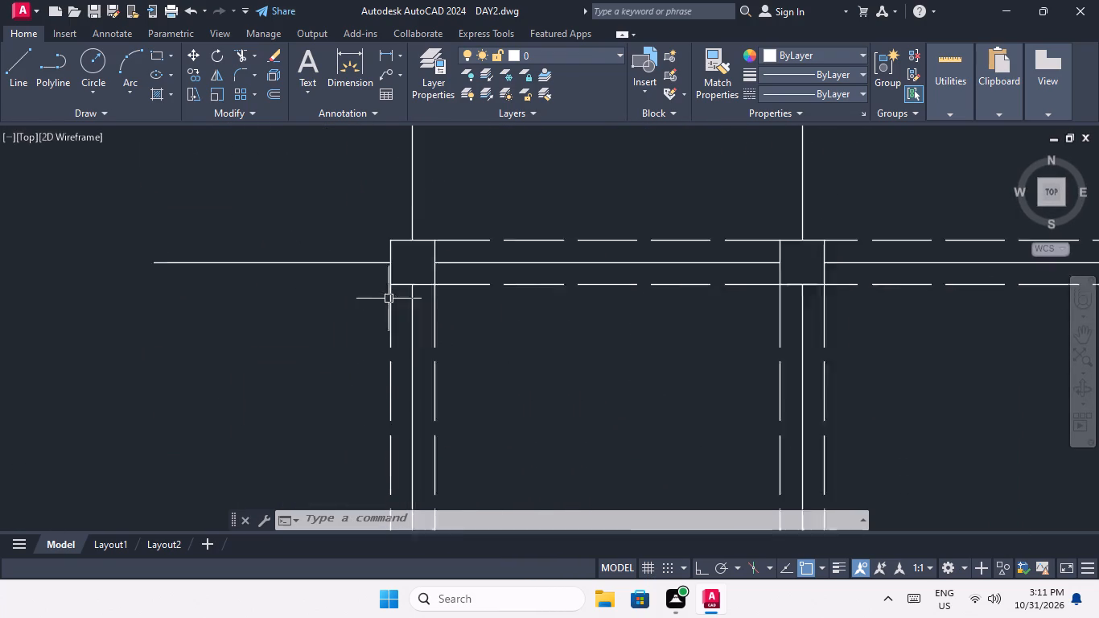
Change the four edges of the column squares at all six intersections along the top horizontal grid line to colour Red.
middle_drag(405, 257, 411, 347)
scroll(414, 295, up, 1)
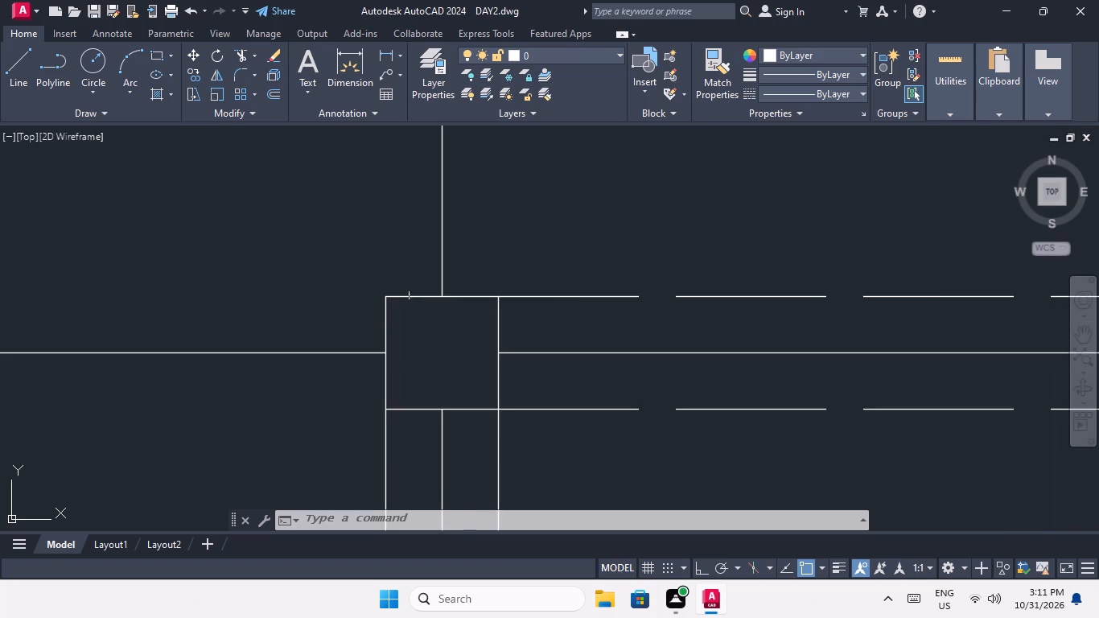
scroll(413, 295, down, 3)
scroll(412, 294, up, 4)
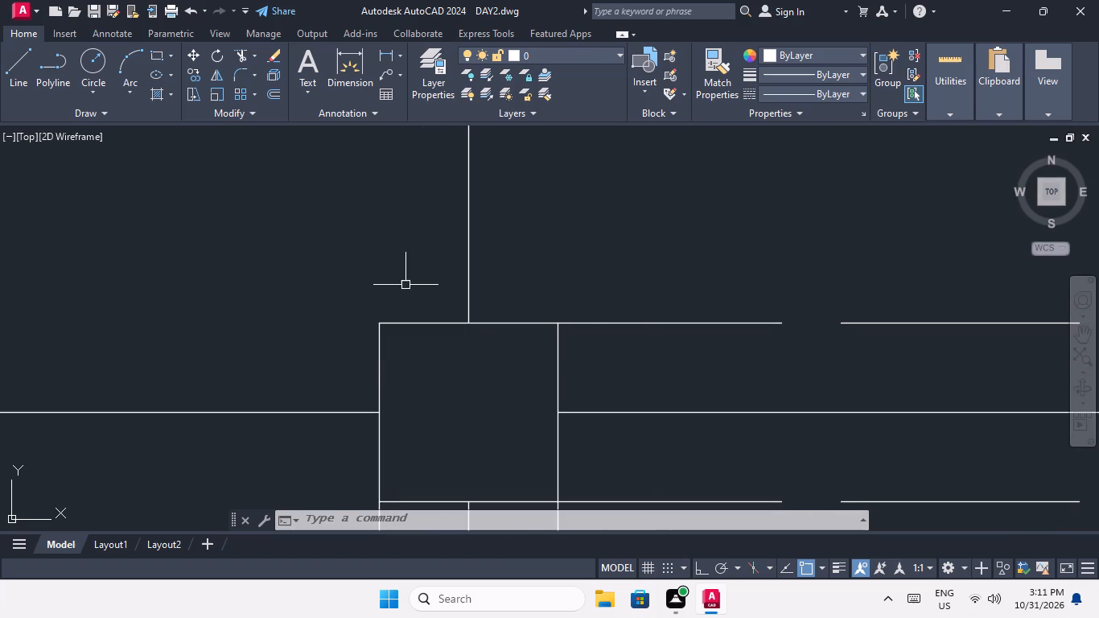
drag(405, 285, 395, 316)
click(372, 343)
scroll(352, 222, down, 2)
scroll(434, 326, up, 1)
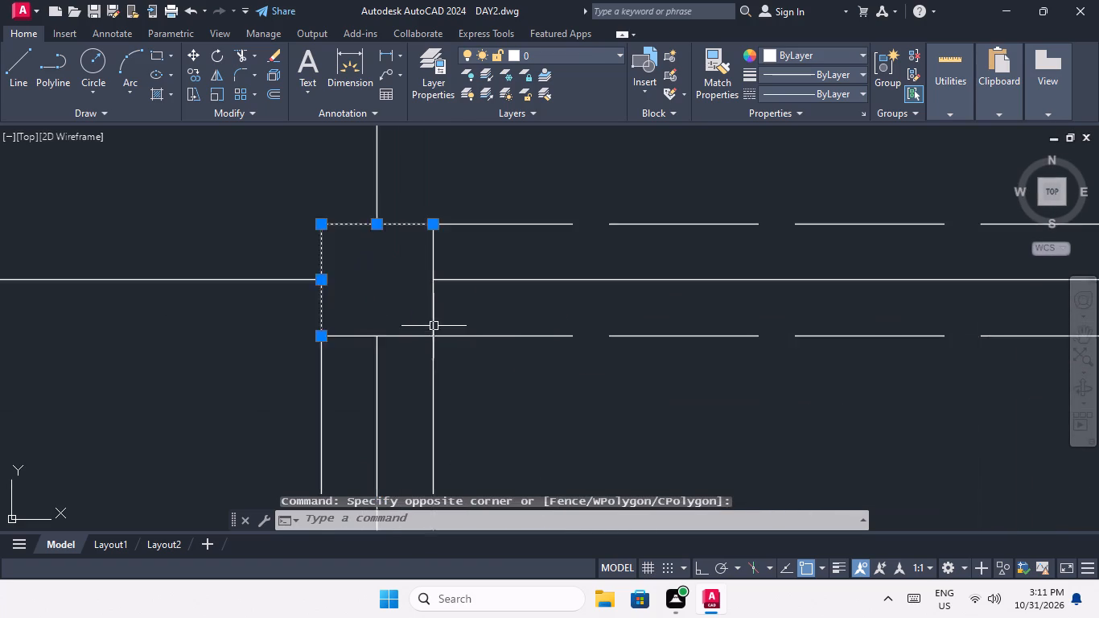
scroll(434, 326, up, 1)
click(401, 376)
click(385, 330)
drag(443, 286, 442, 286)
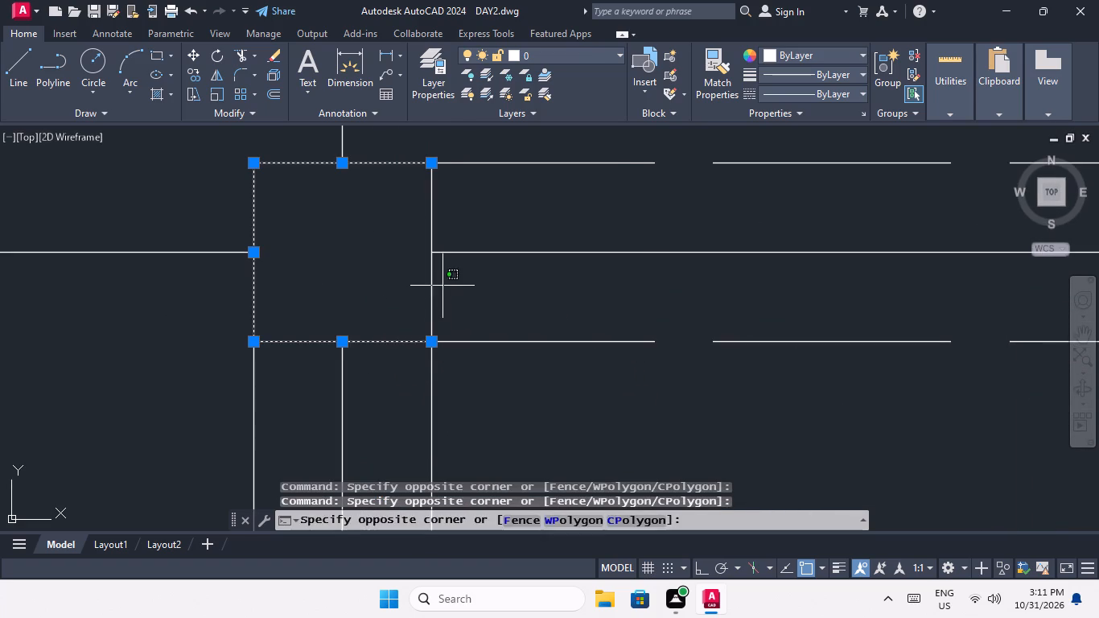
drag(442, 286, 428, 294)
click(405, 299)
scroll(407, 270, down, 3)
middle_drag(503, 350, 48, 306)
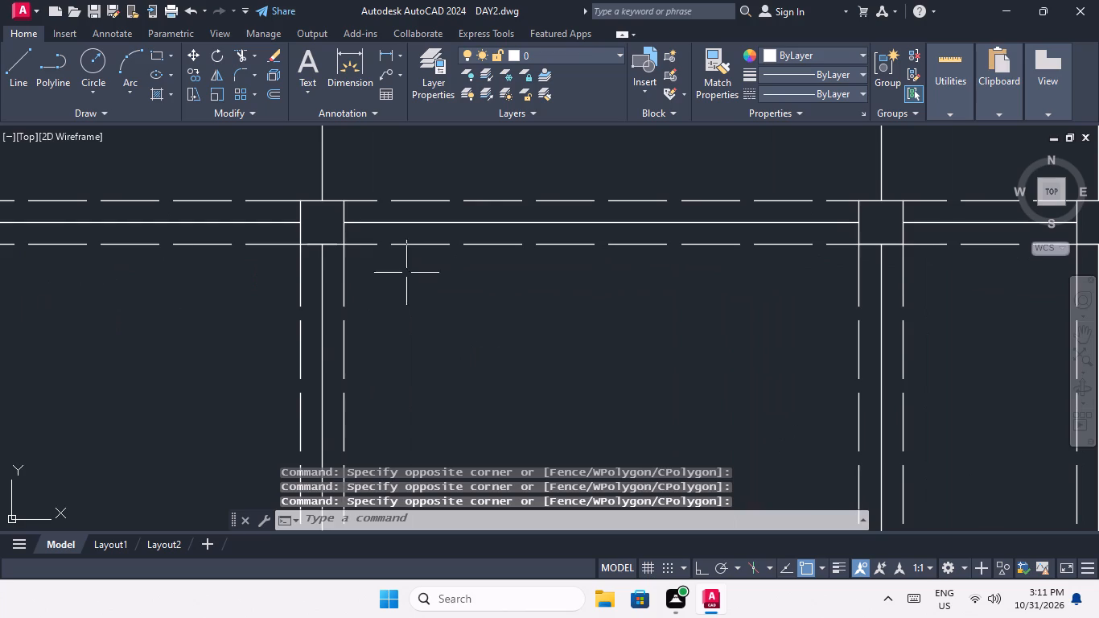
scroll(291, 277, down, 2)
middle_drag(305, 301, 375, 338)
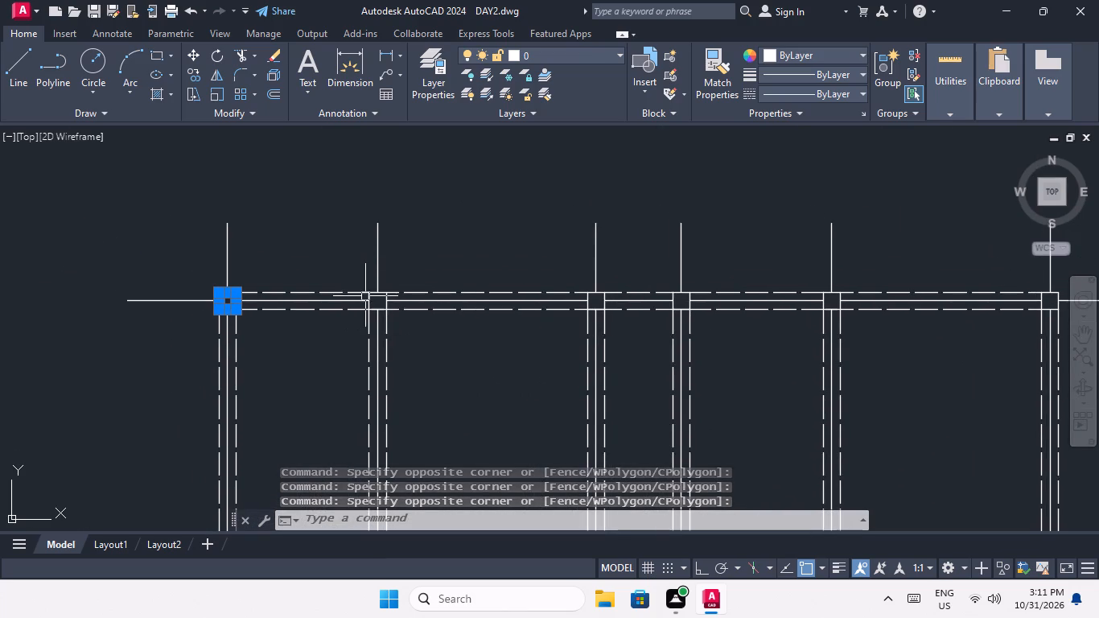
scroll(365, 300, up, 4)
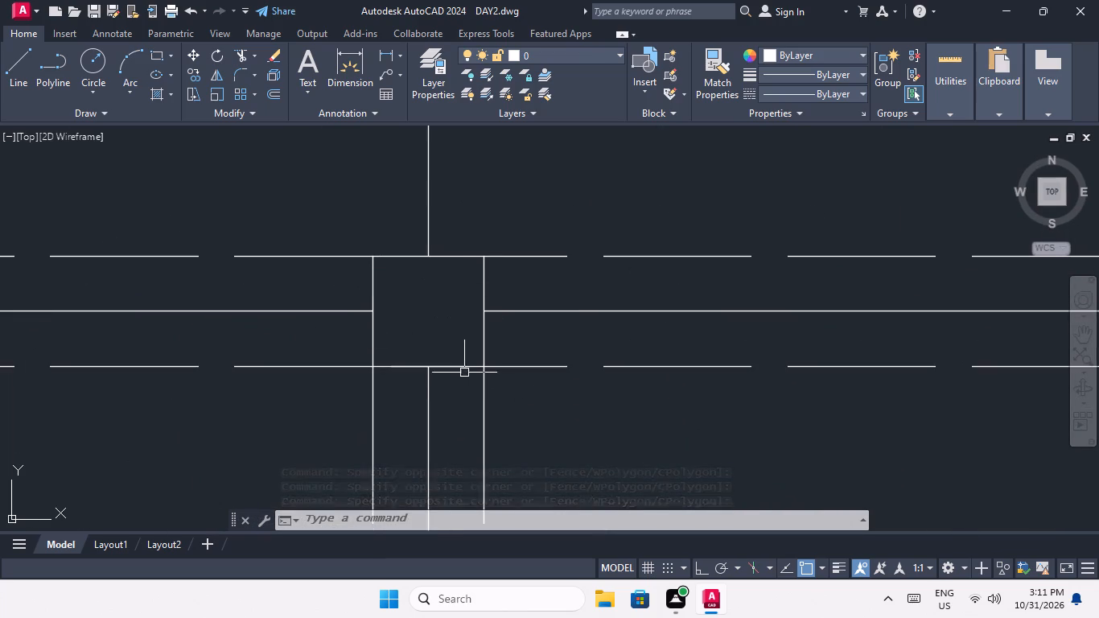
click(465, 385)
click(443, 241)
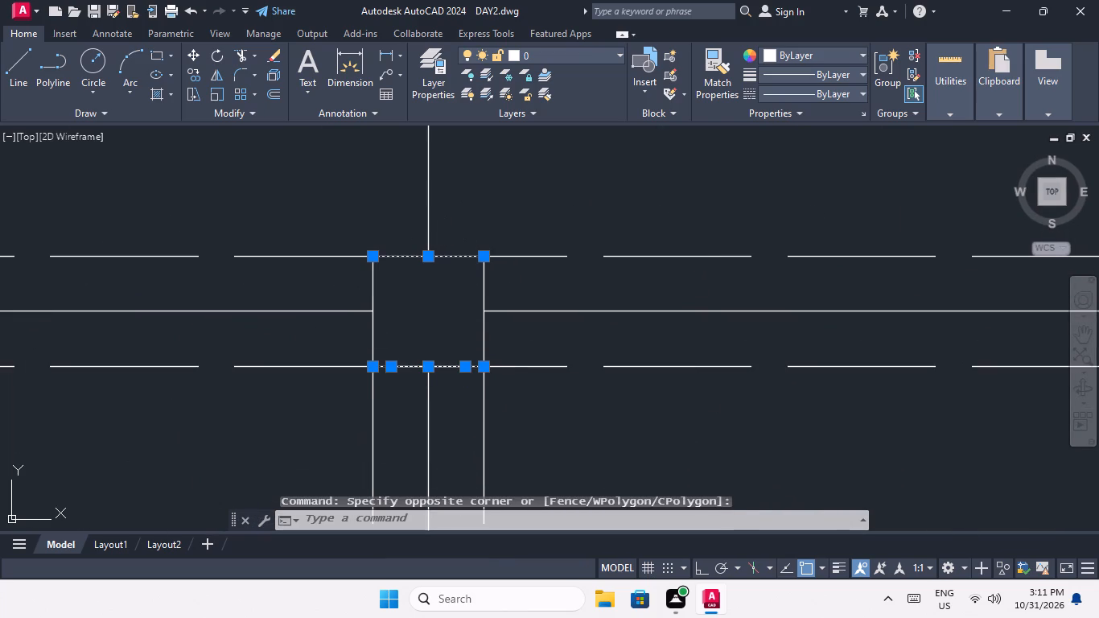
drag(504, 281, 494, 283)
click(347, 283)
scroll(360, 256, down, 3)
middle_drag(539, 306, 71, 327)
middle_drag(250, 310, 341, 313)
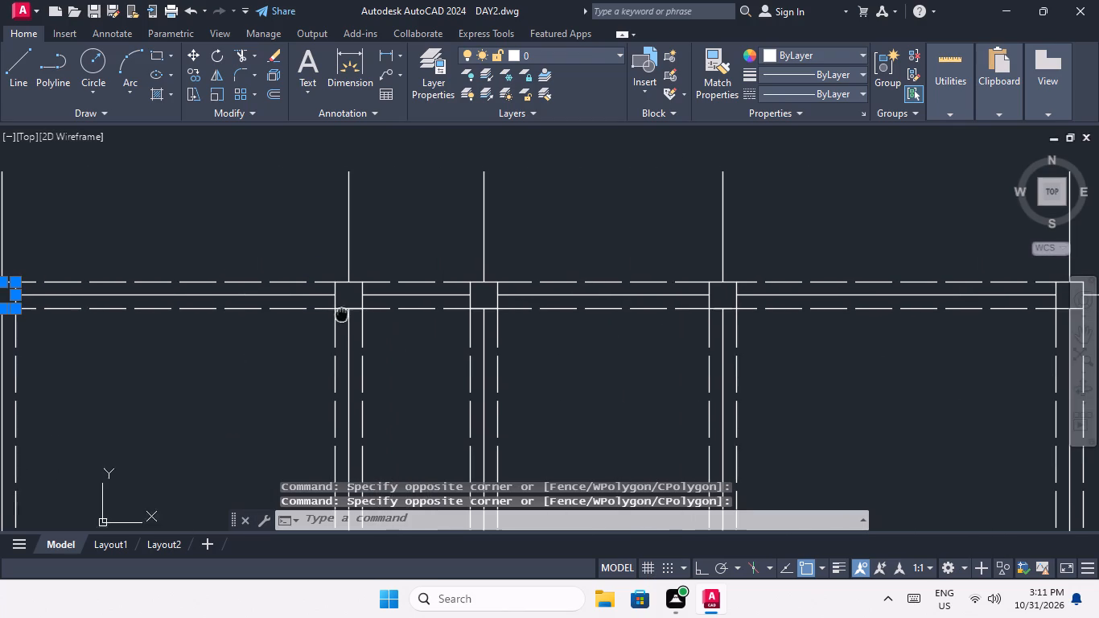
scroll(351, 291, up, 4)
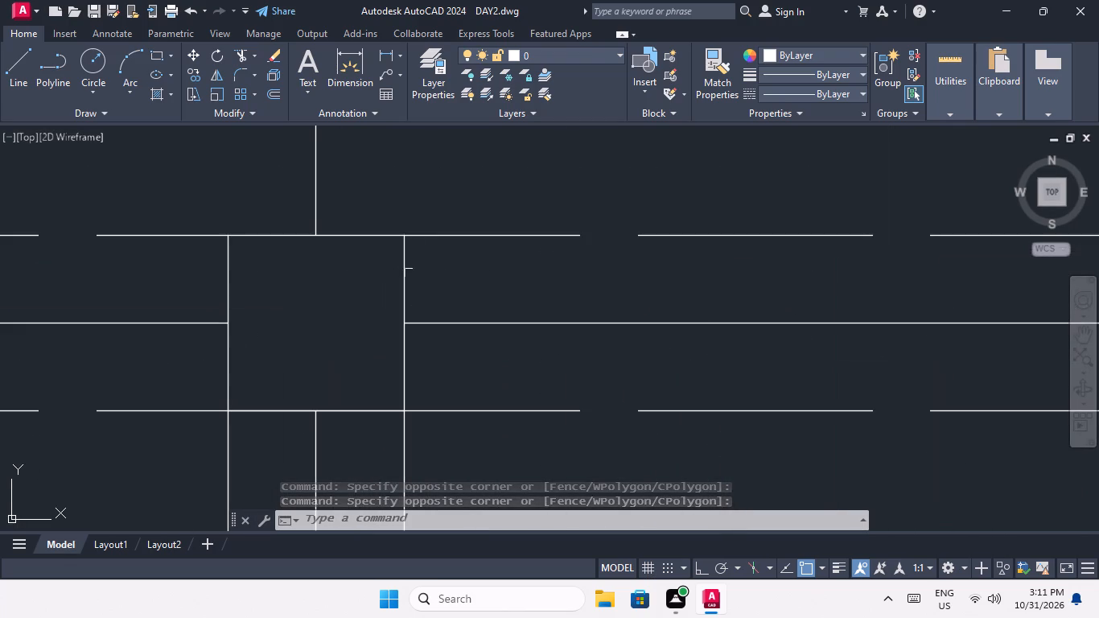
click(417, 273)
click(211, 278)
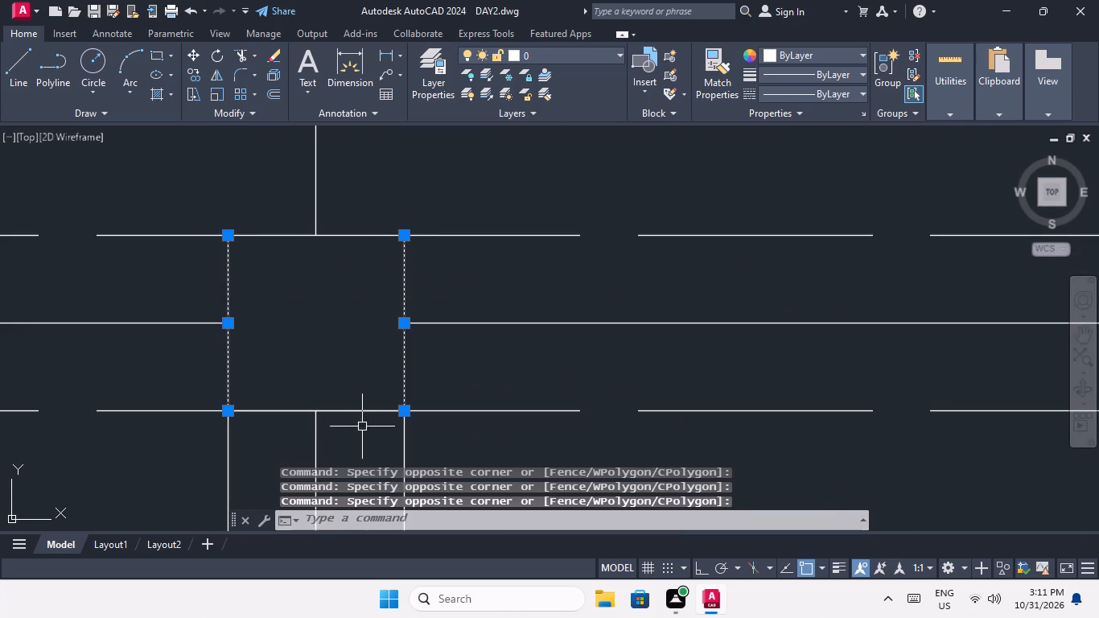
click(363, 428)
click(342, 220)
scroll(342, 220, down, 2)
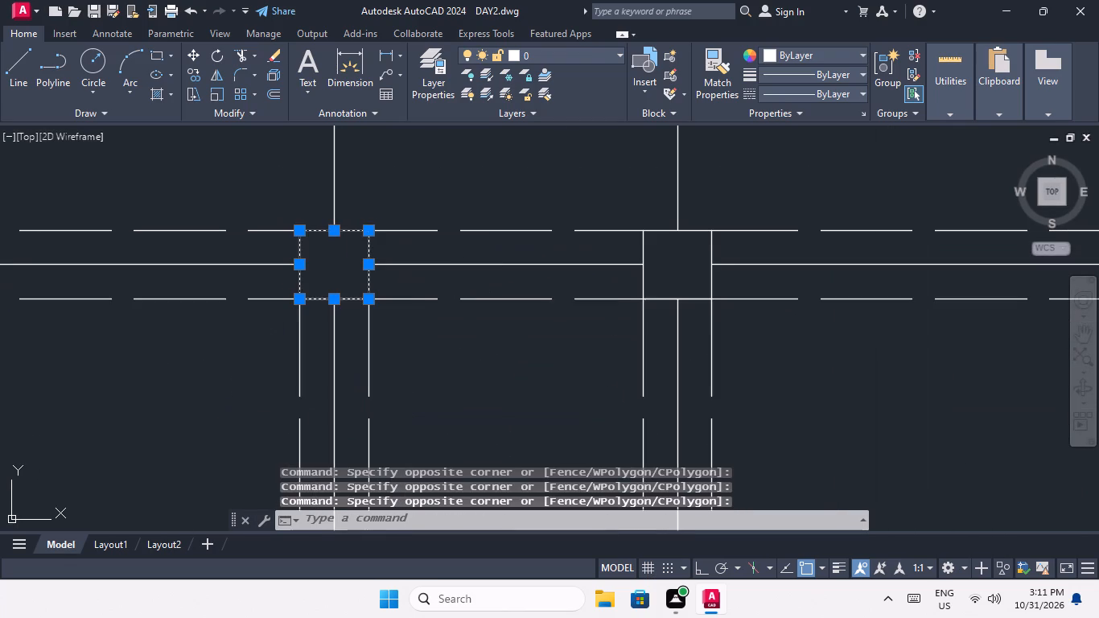
scroll(704, 262, up, 3)
drag(763, 219, 751, 222)
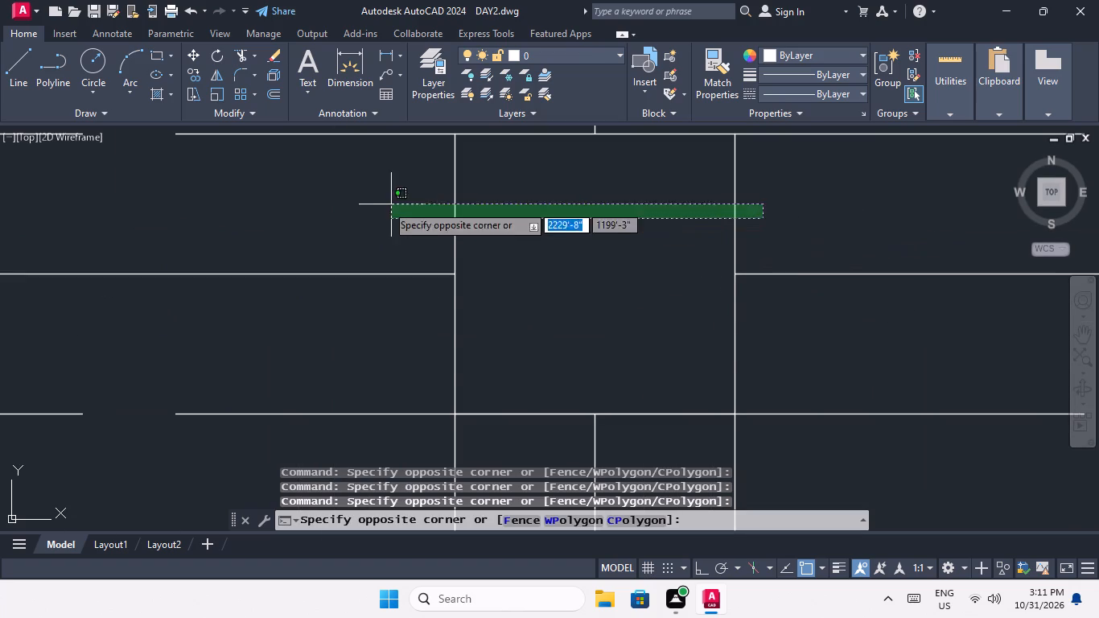
click(364, 207)
scroll(447, 177, down, 2)
middle_drag(521, 257, 516, 315)
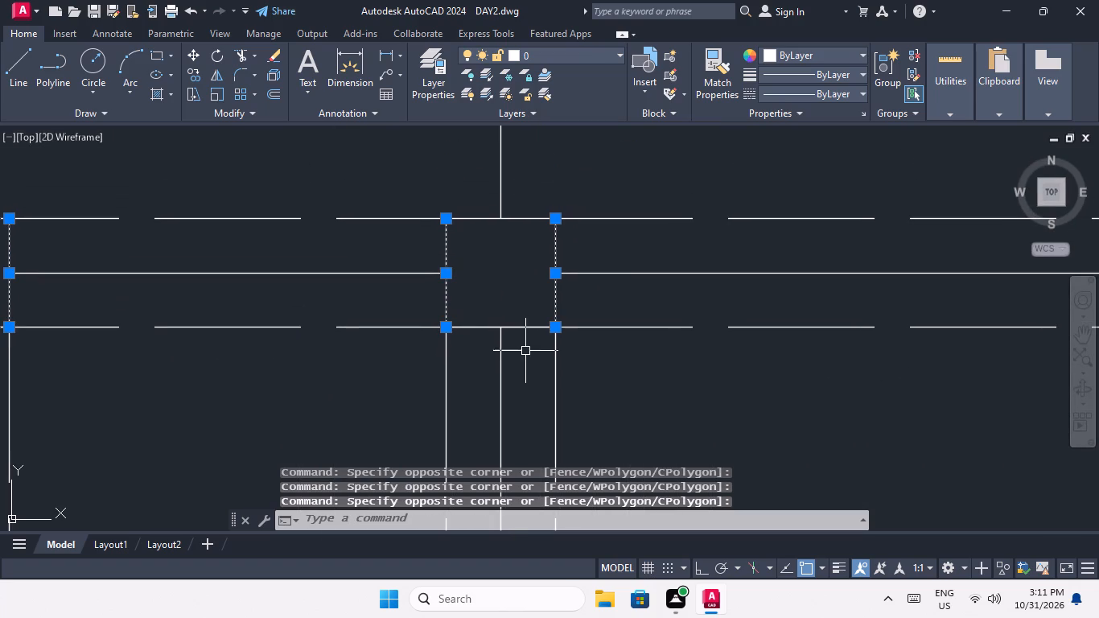
click(529, 347)
click(520, 204)
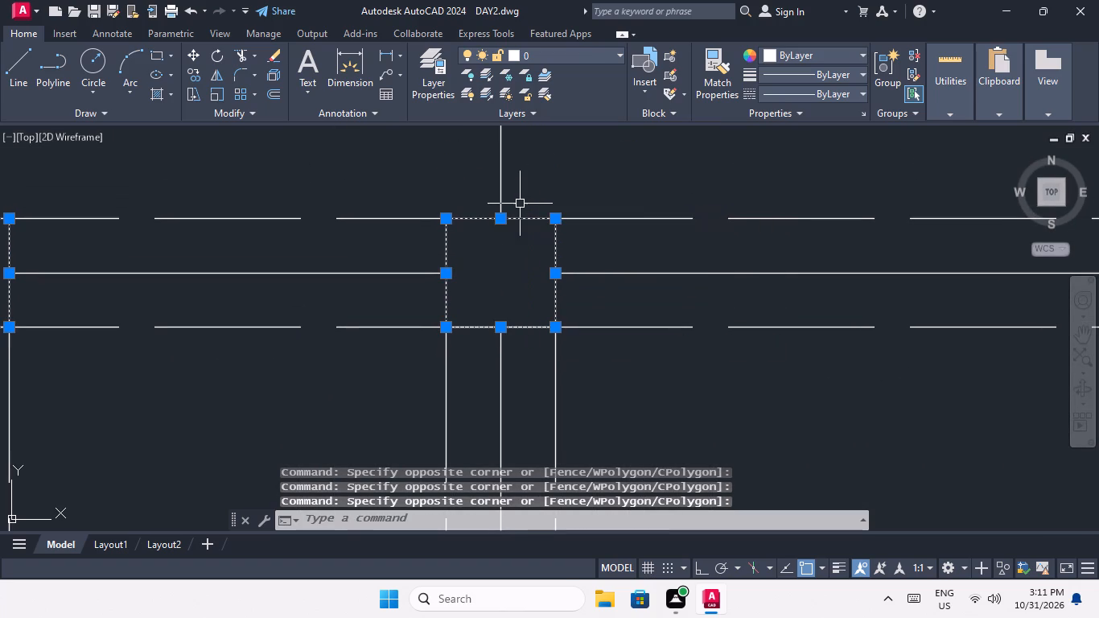
scroll(520, 204, down, 3)
middle_drag(658, 286, 475, 385)
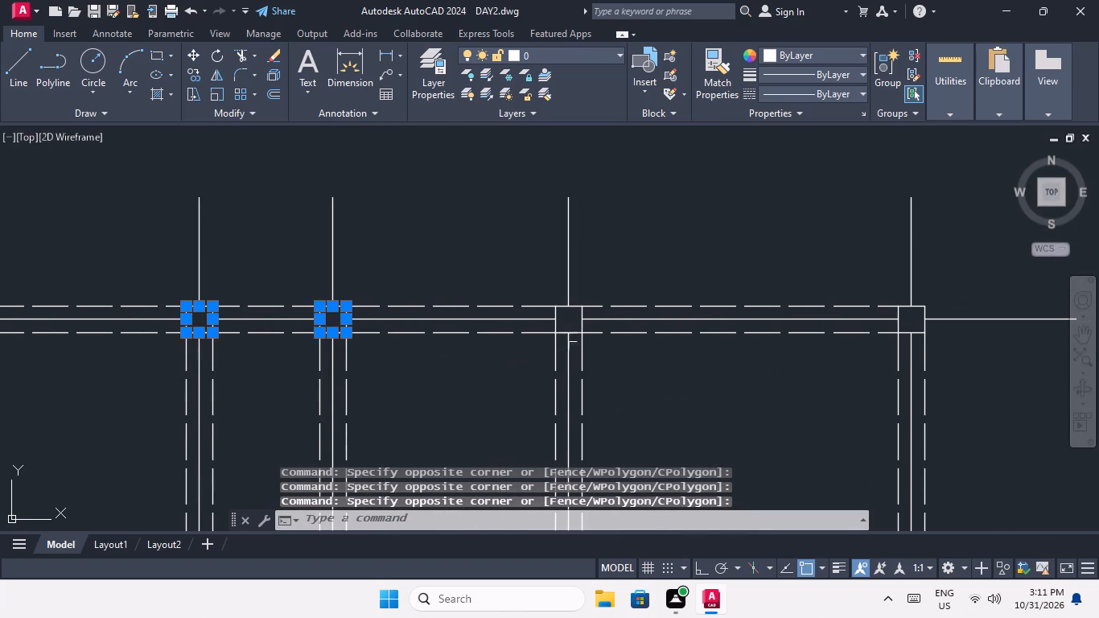
scroll(568, 318, up, 4)
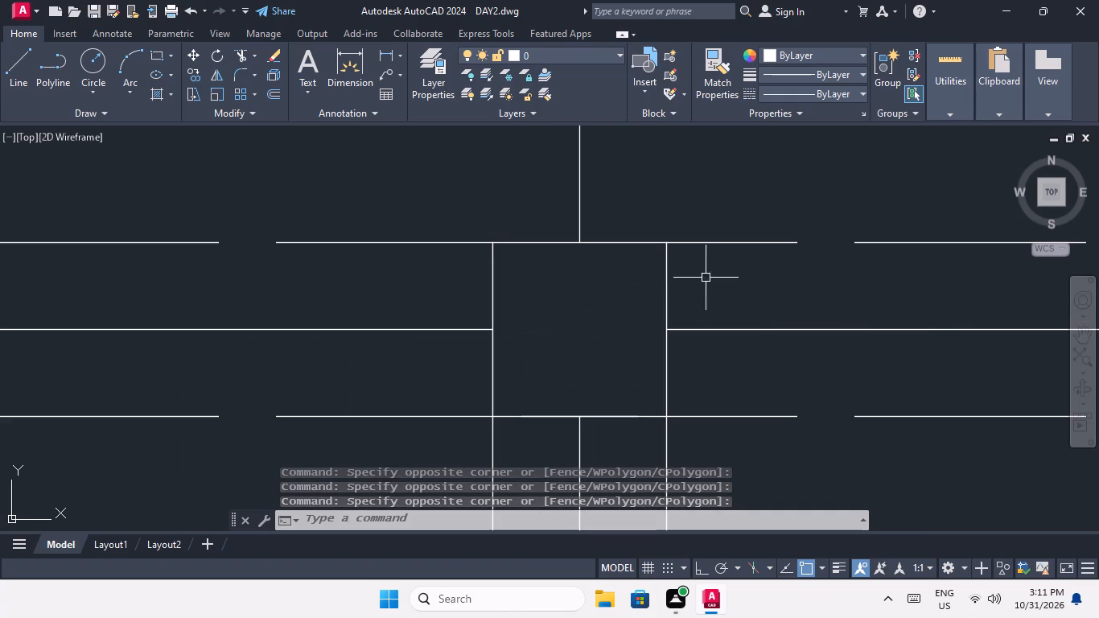
drag(706, 277, 669, 286)
click(442, 288)
scroll(596, 315, down, 1)
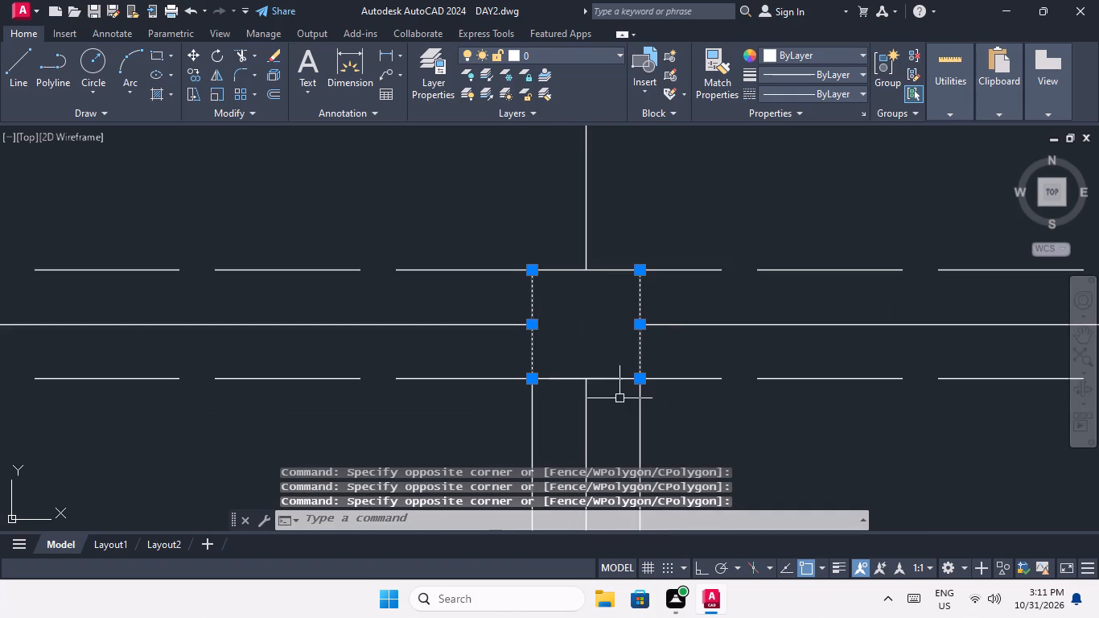
click(619, 398)
click(603, 254)
scroll(603, 254, down, 3)
middle_drag(694, 318, 688, 321)
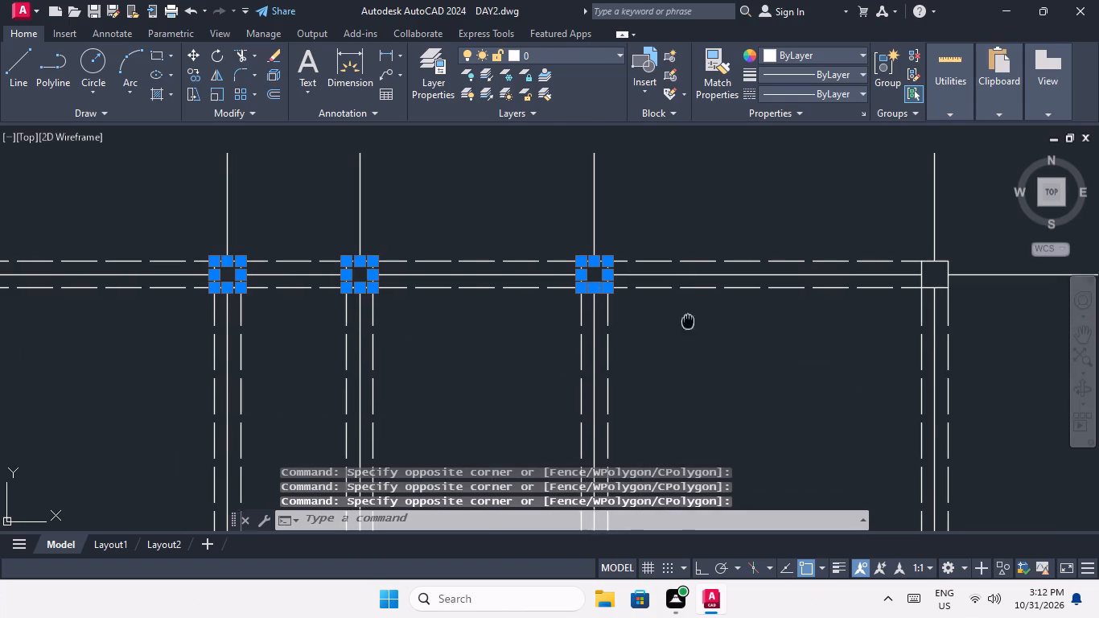
middle_drag(688, 321, 385, 345)
scroll(643, 292, up, 3)
click(666, 293)
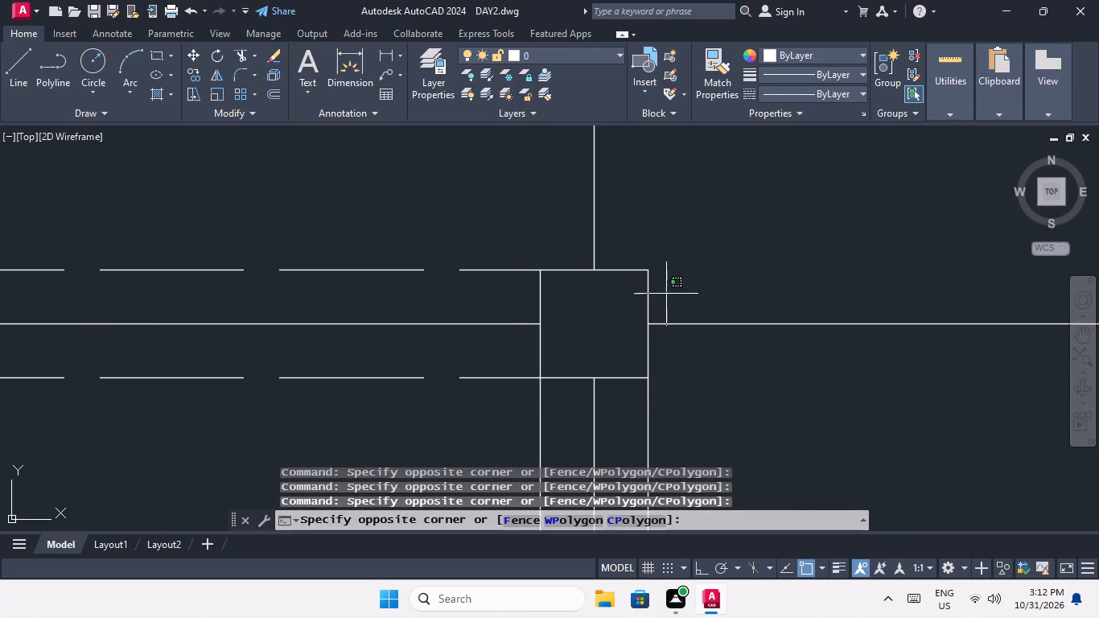
click(513, 296)
click(634, 403)
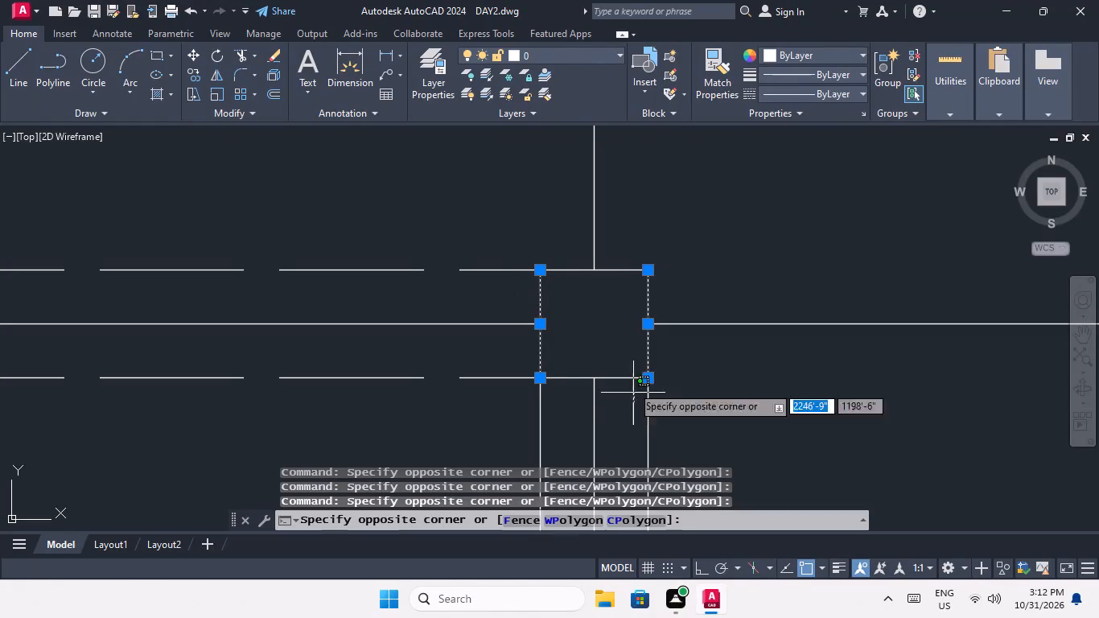
click(616, 260)
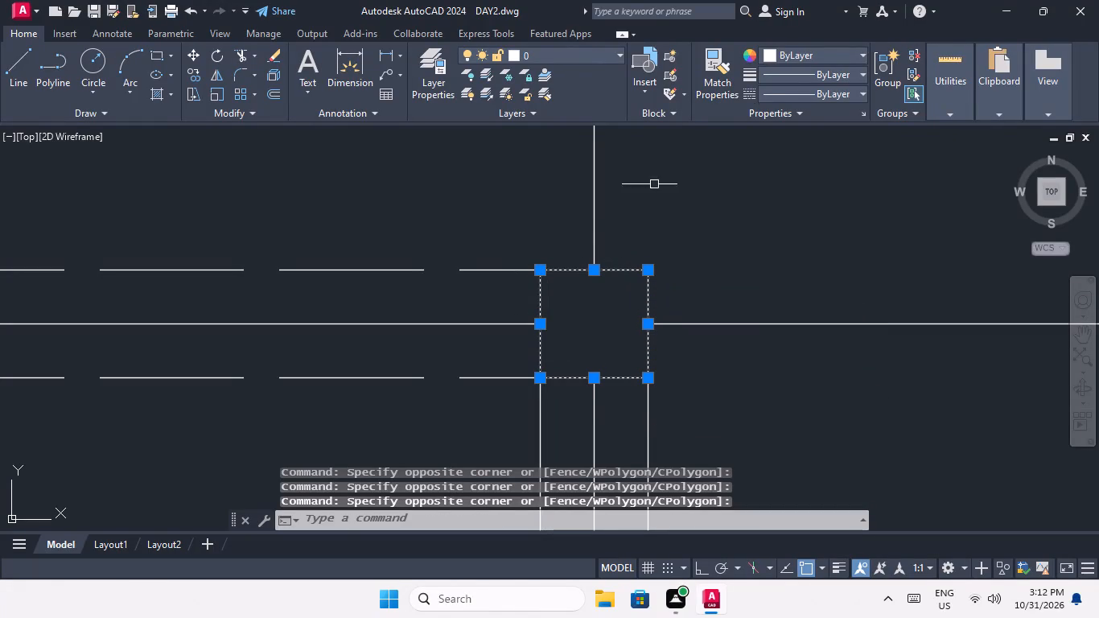
click(805, 56)
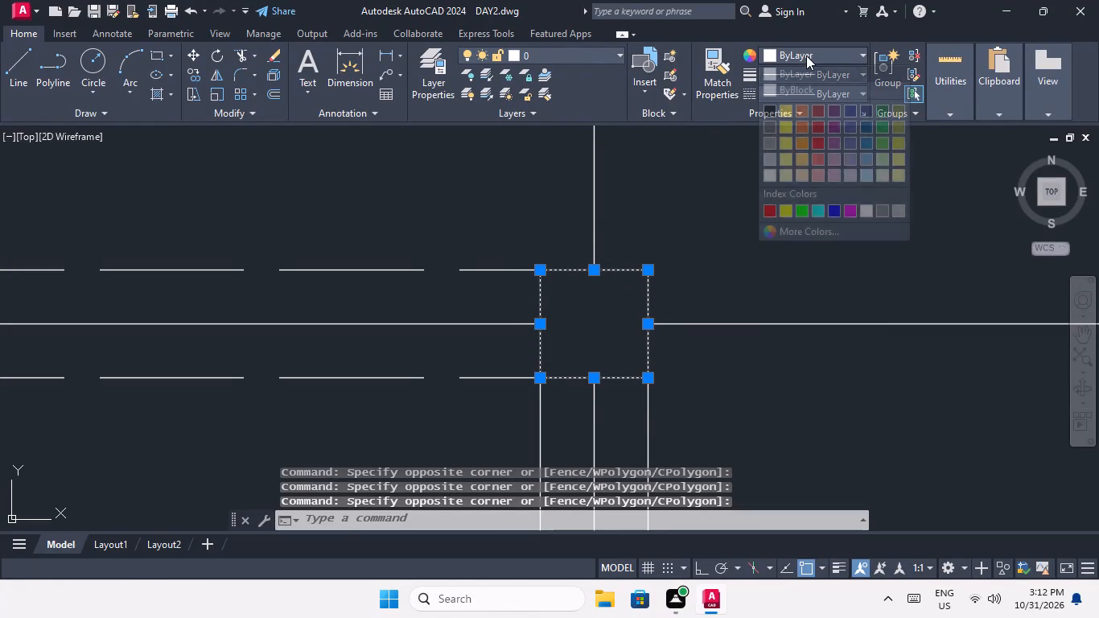
click(770, 215)
scroll(698, 231, down, 3)
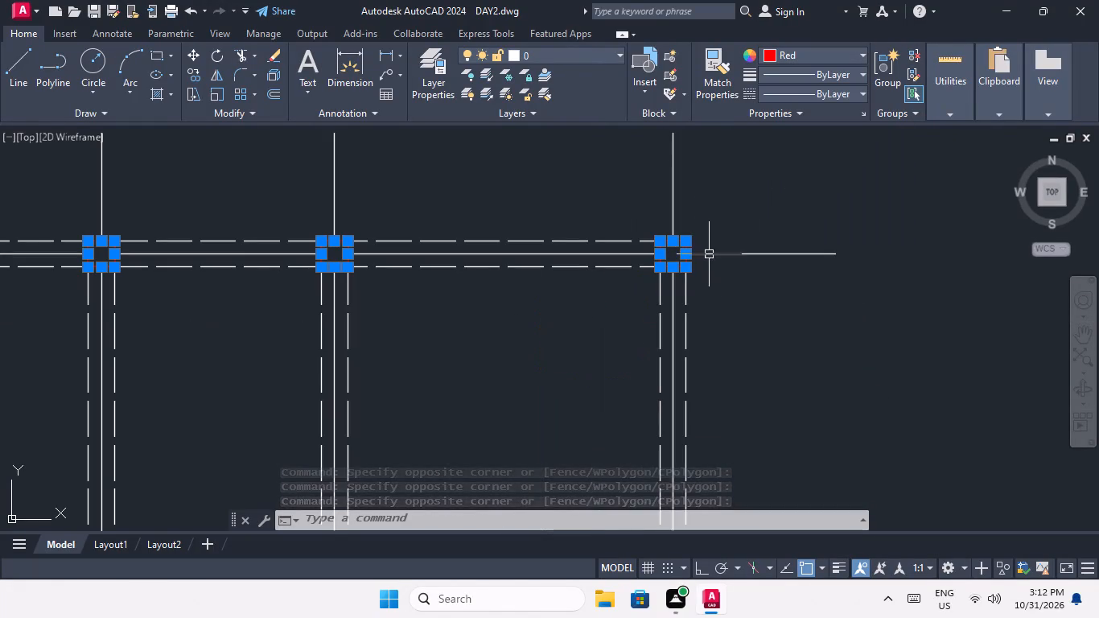
key(Escape)
Change the four edges of the column squares at all six intersections along the second horizontal grid line from the top to colour Red.
middle_drag(470, 346, 656, 310)
scroll(656, 310, down, 1)
middle_drag(656, 310, 681, 305)
scroll(668, 303, down, 1)
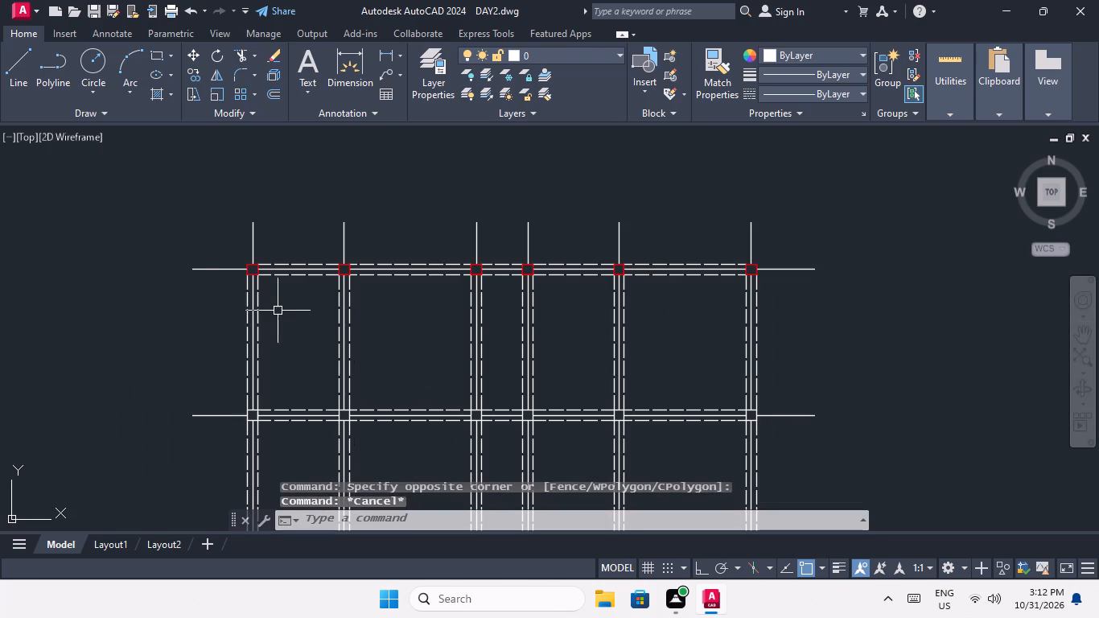
scroll(253, 423, up, 3)
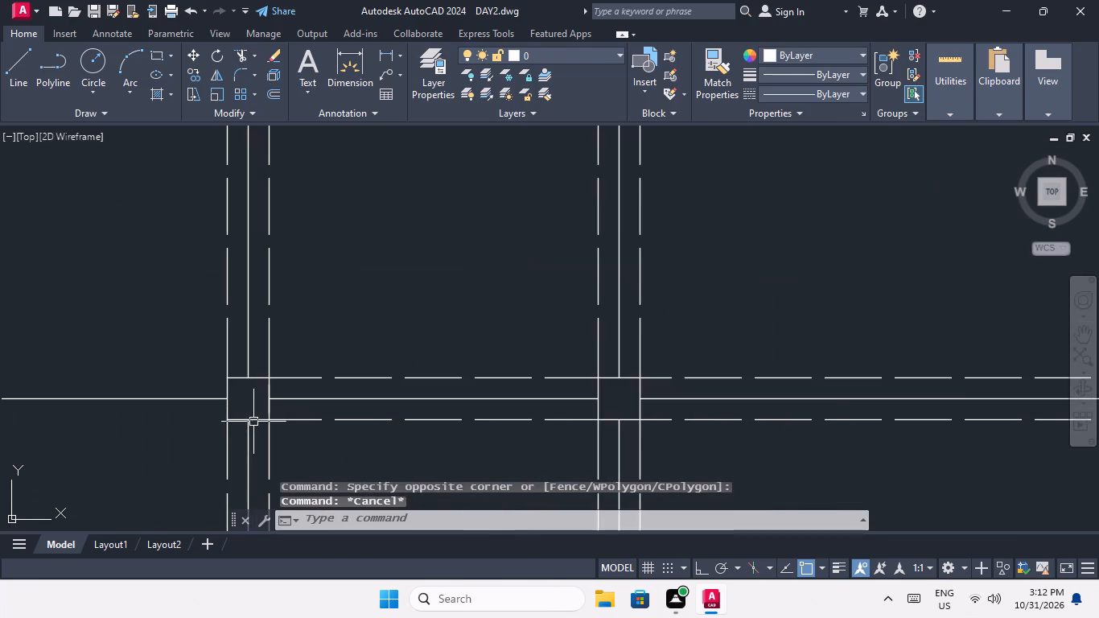
scroll(253, 421, up, 1)
middle_drag(253, 418, 295, 377)
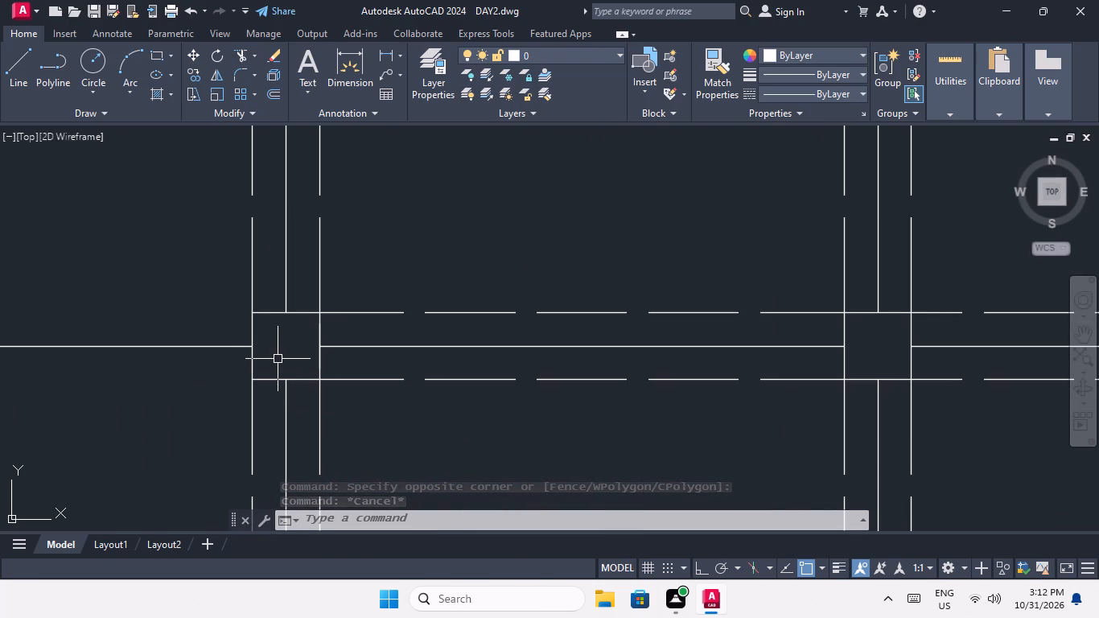
scroll(275, 345, up, 1)
click(324, 418)
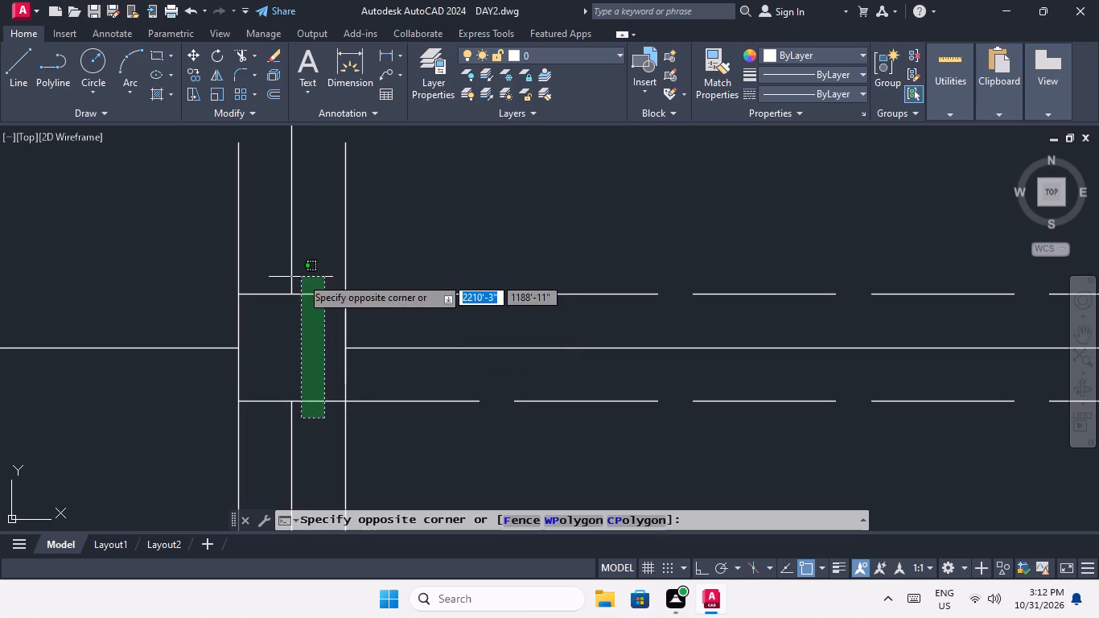
click(311, 277)
click(360, 325)
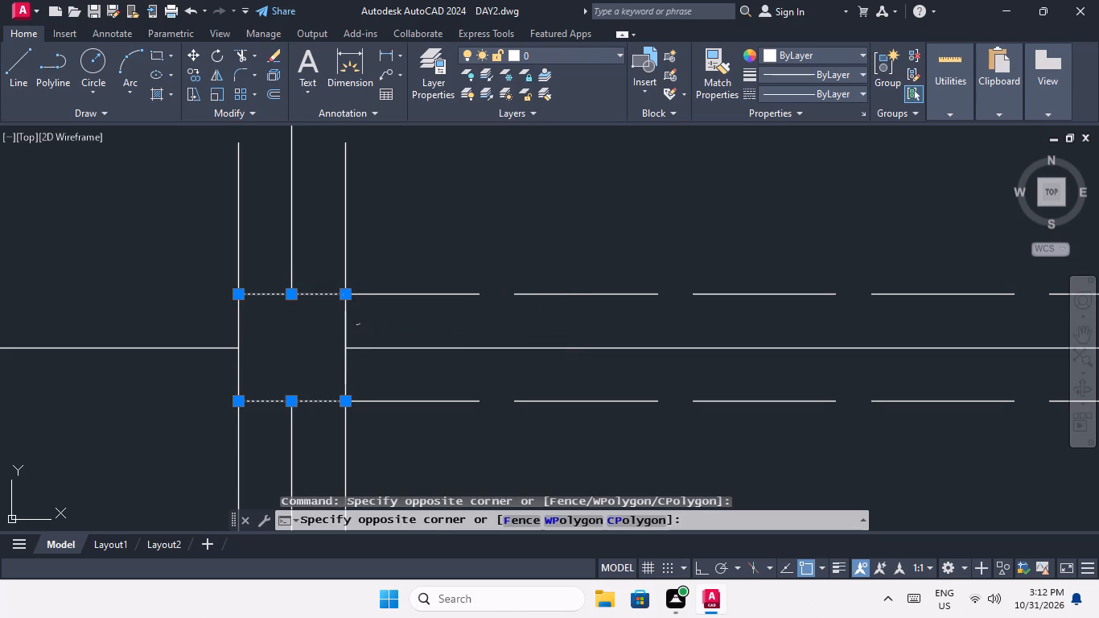
click(228, 326)
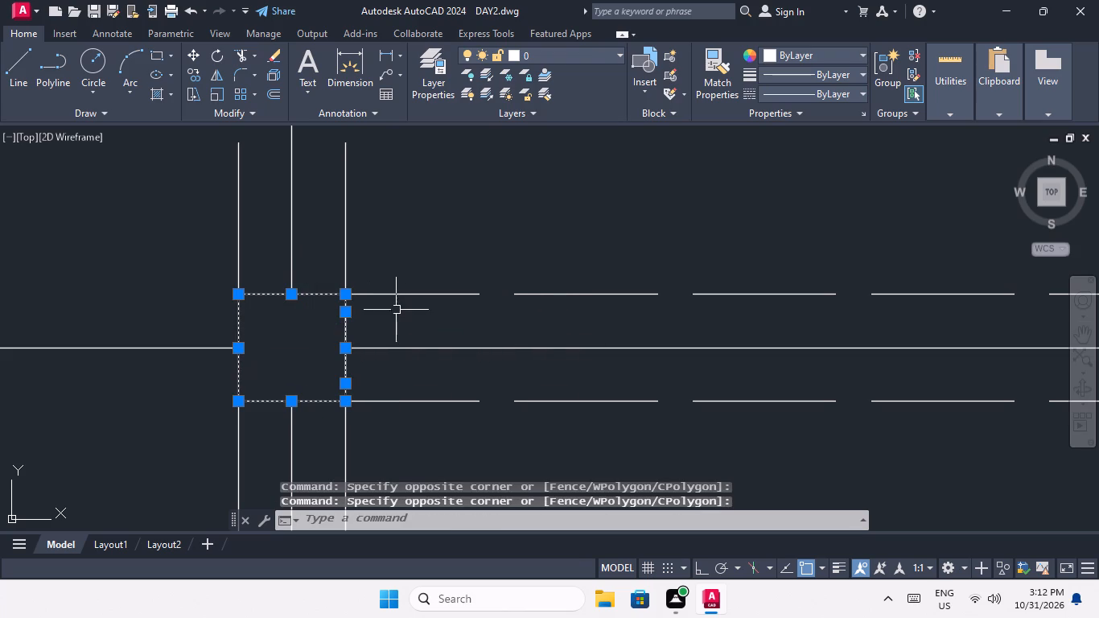
scroll(621, 292, down, 2)
middle_drag(680, 341, 303, 388)
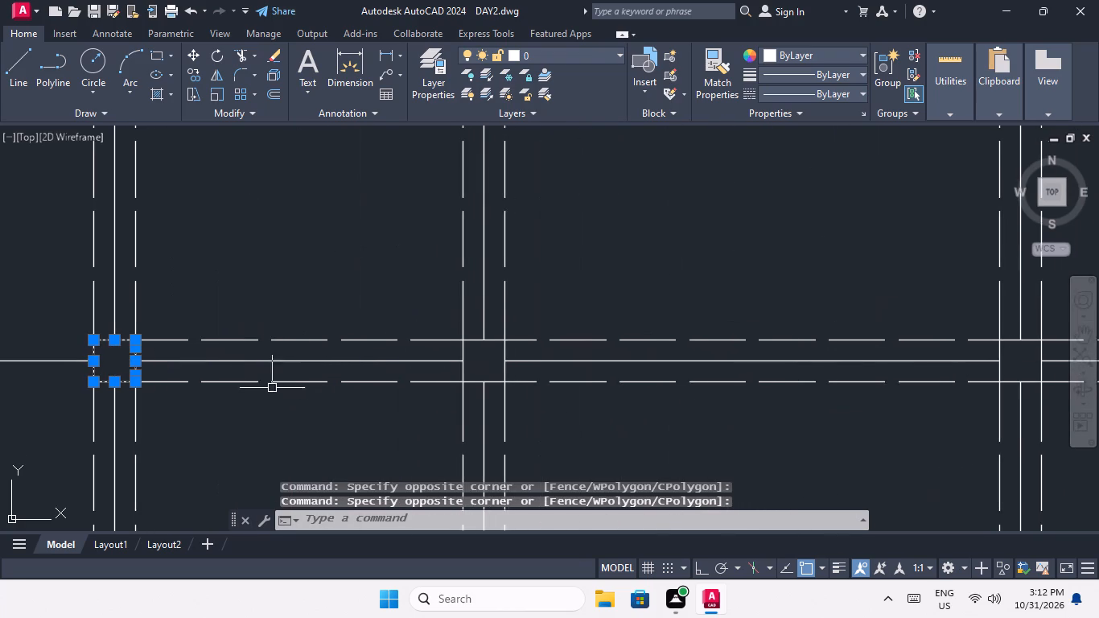
scroll(487, 358, up, 3)
click(582, 333)
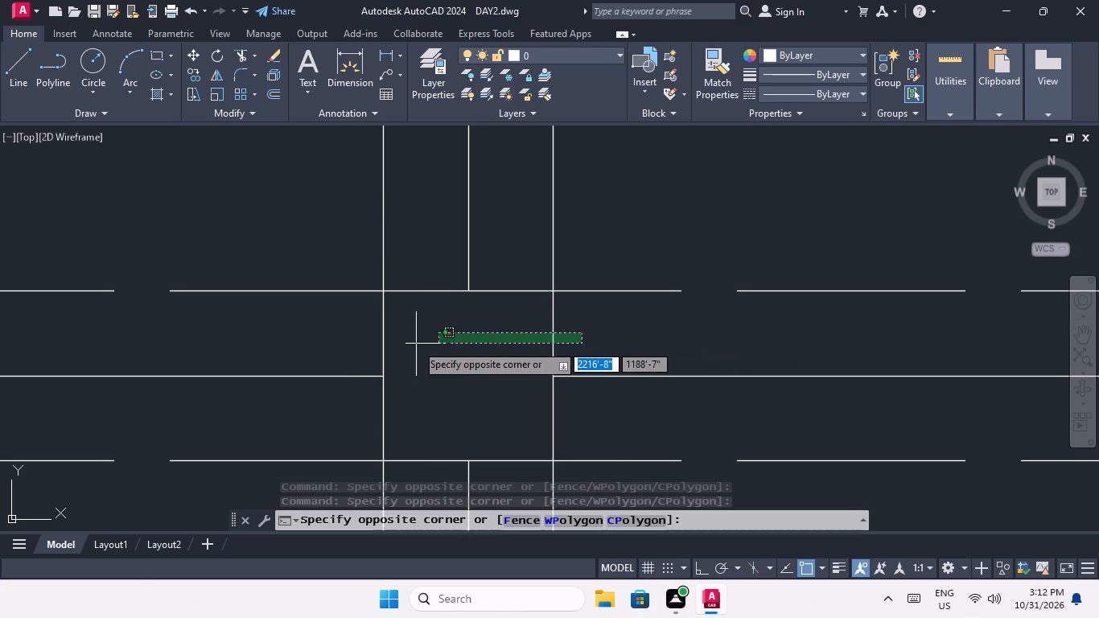
click(346, 339)
scroll(472, 349, down, 1)
middle_drag(471, 371, 457, 310)
click(490, 377)
click(476, 228)
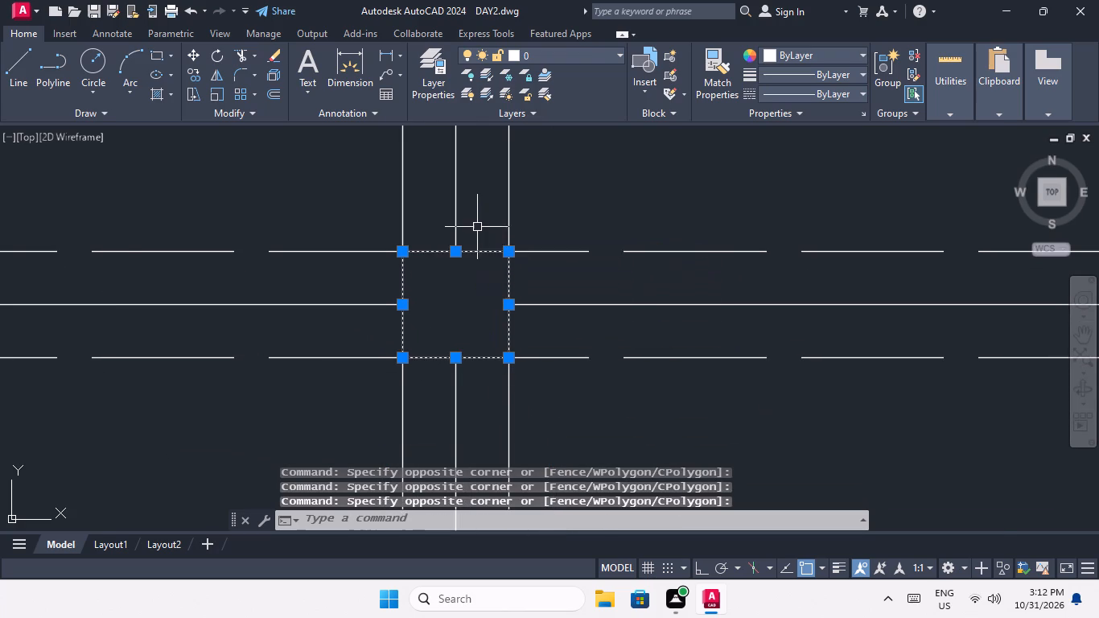
scroll(477, 227, down, 2)
middle_drag(567, 329, 0, 338)
scroll(310, 315, down, 2)
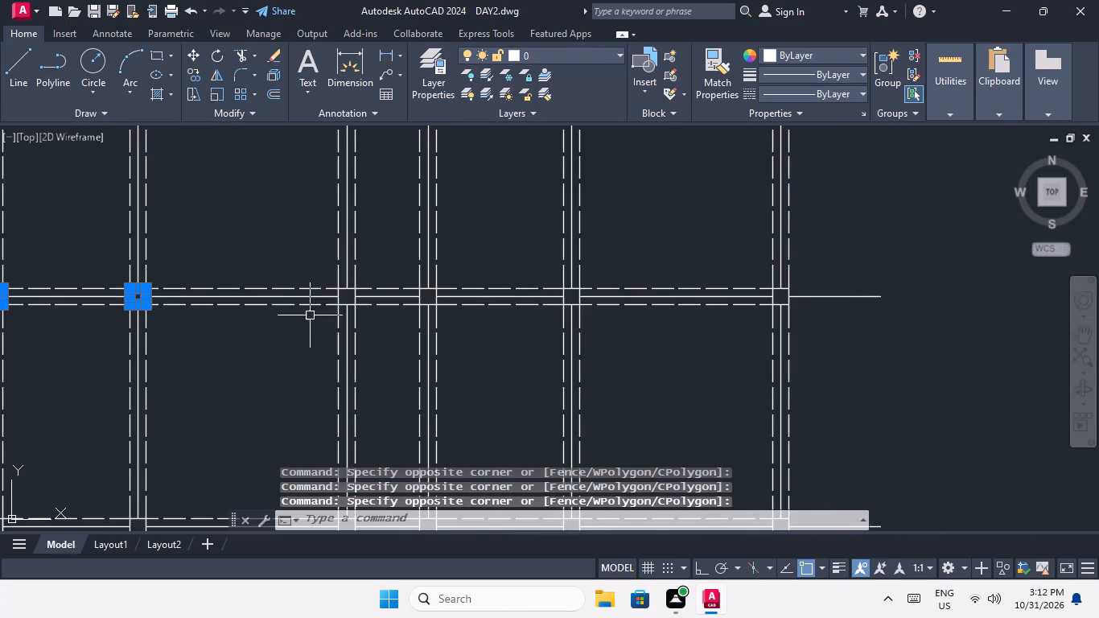
scroll(330, 302, up, 3)
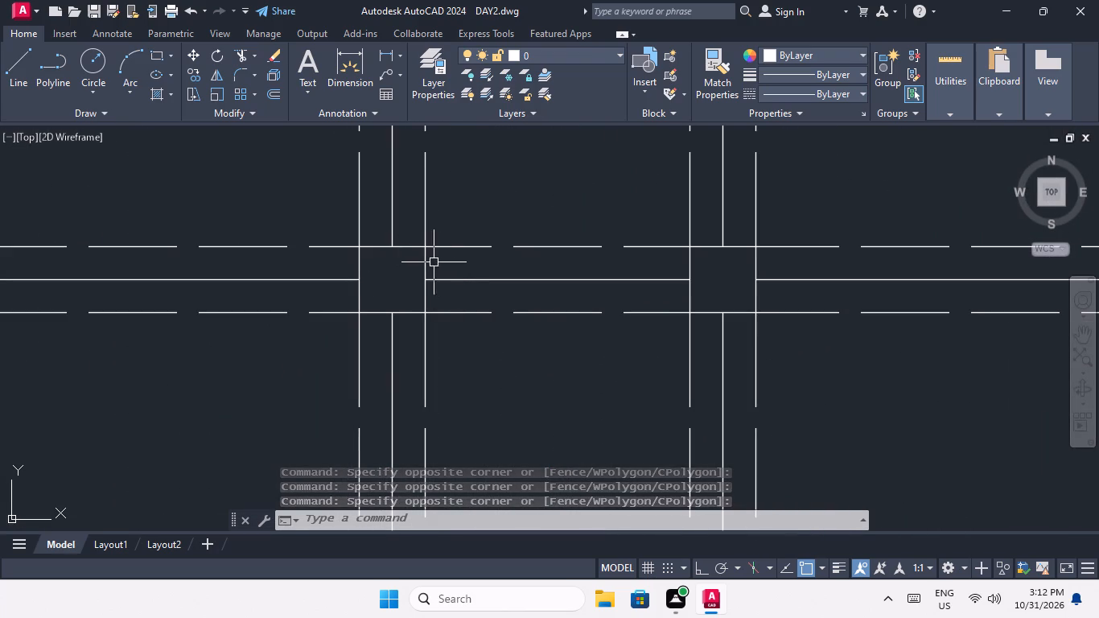
scroll(433, 262, up, 2)
drag(434, 257, 389, 268)
click(229, 274)
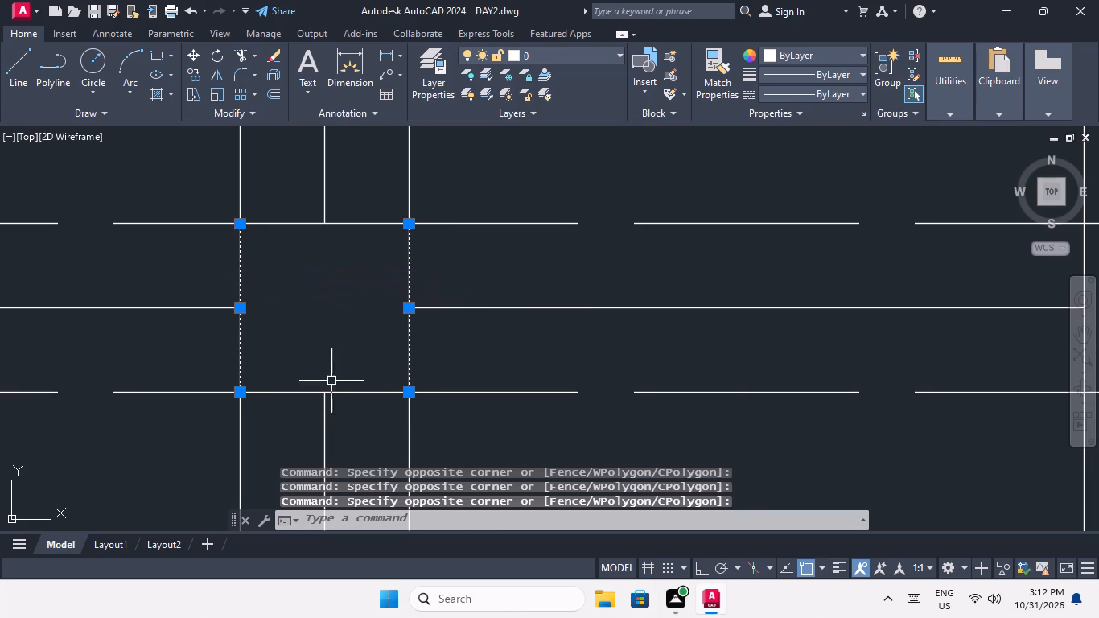
click(371, 427)
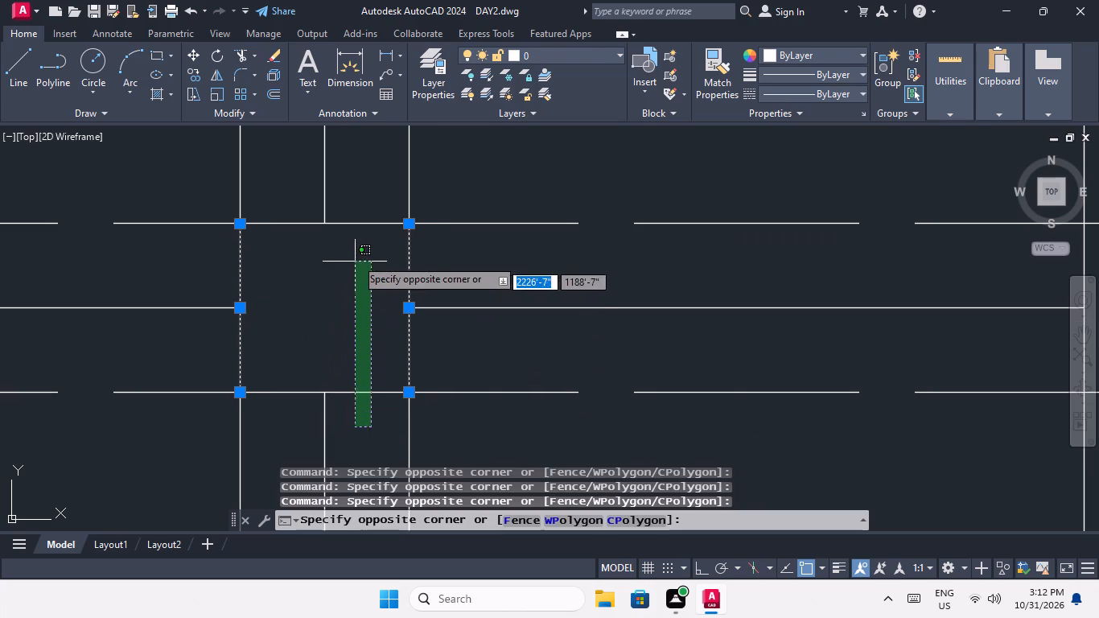
click(353, 201)
scroll(353, 204, down, 2)
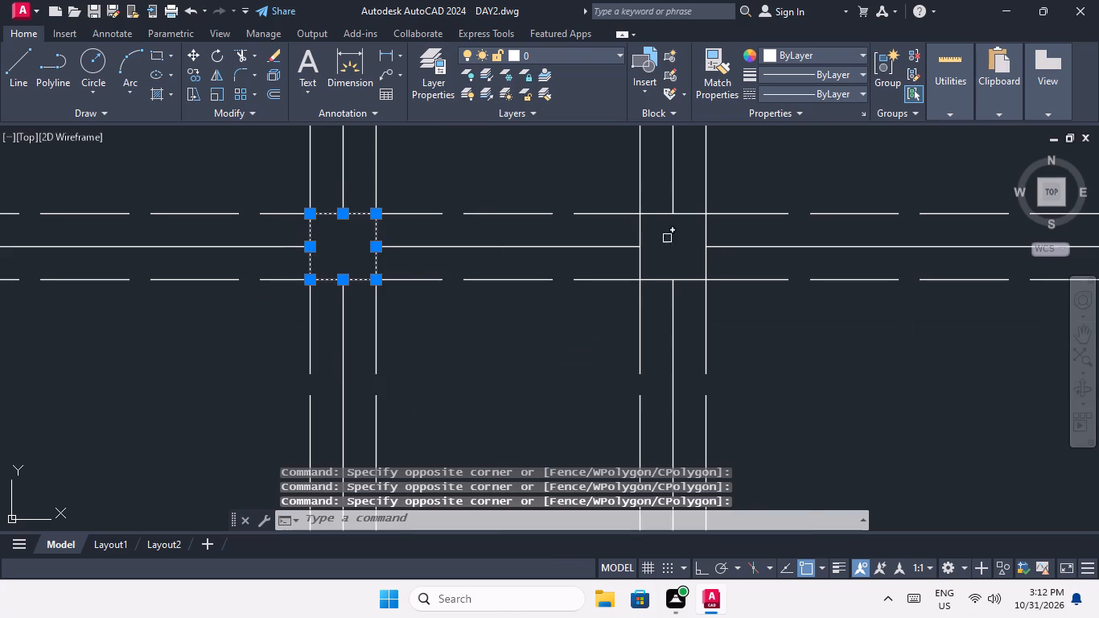
scroll(670, 227, up, 2)
drag(801, 226, 787, 230)
click(549, 247)
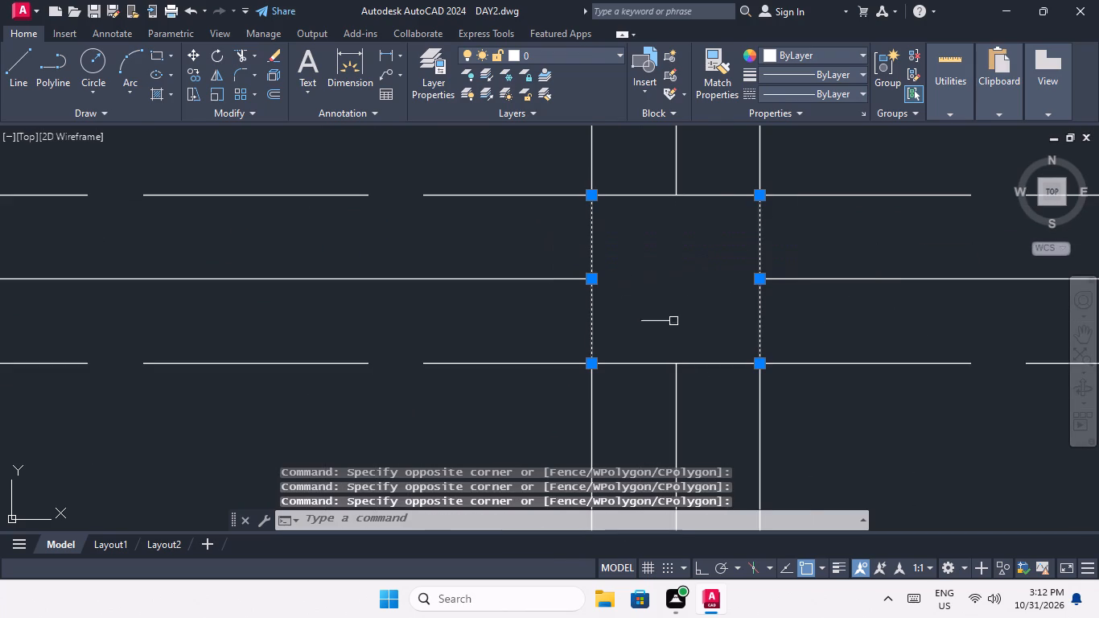
click(726, 387)
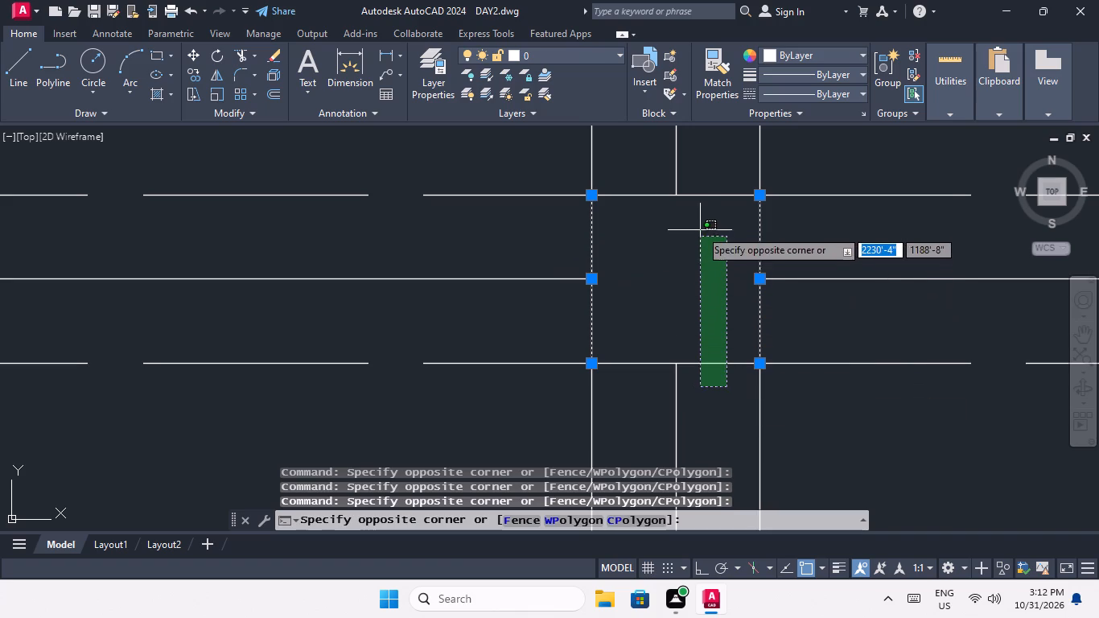
click(698, 181)
scroll(701, 206, down, 1)
scroll(764, 328, down, 2)
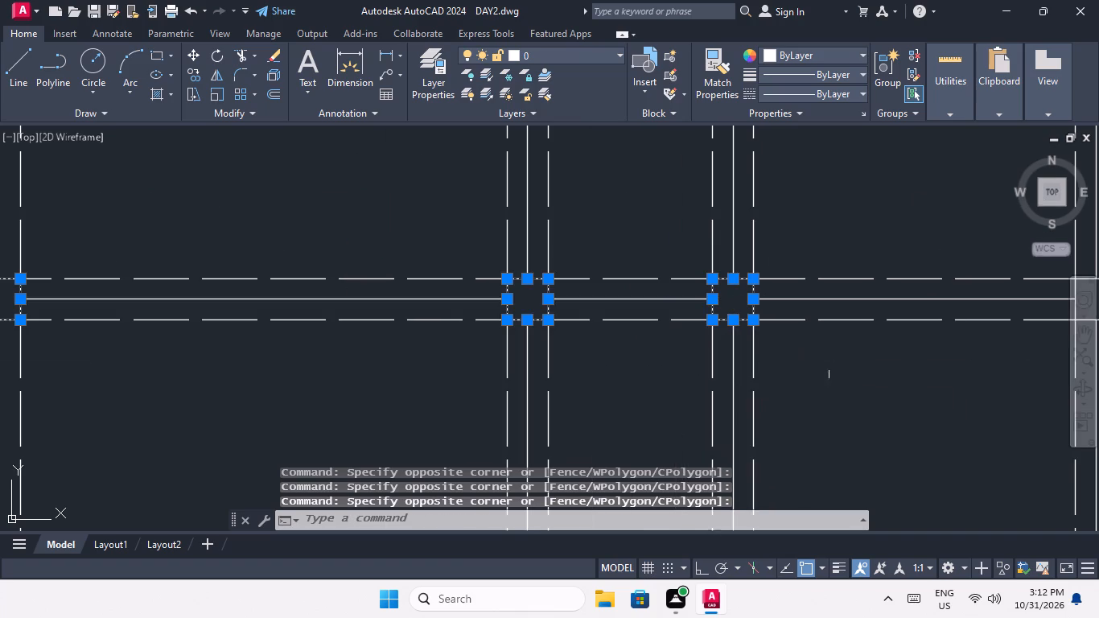
middle_drag(831, 375, 525, 397)
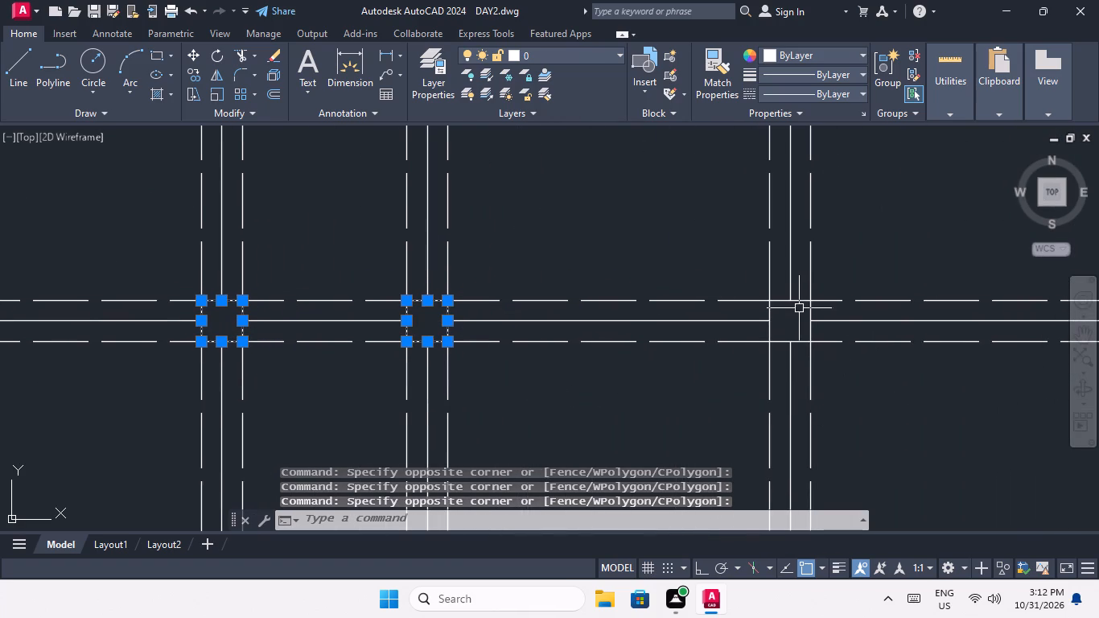
middle_drag(640, 367, 529, 391)
scroll(686, 342, up, 2)
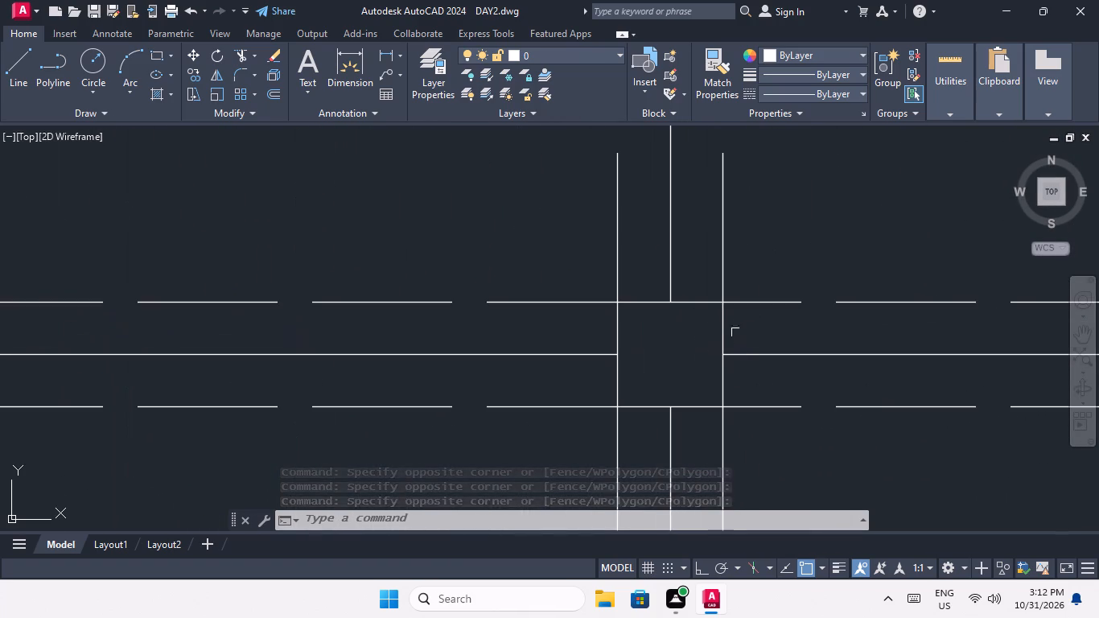
click(738, 321)
click(543, 334)
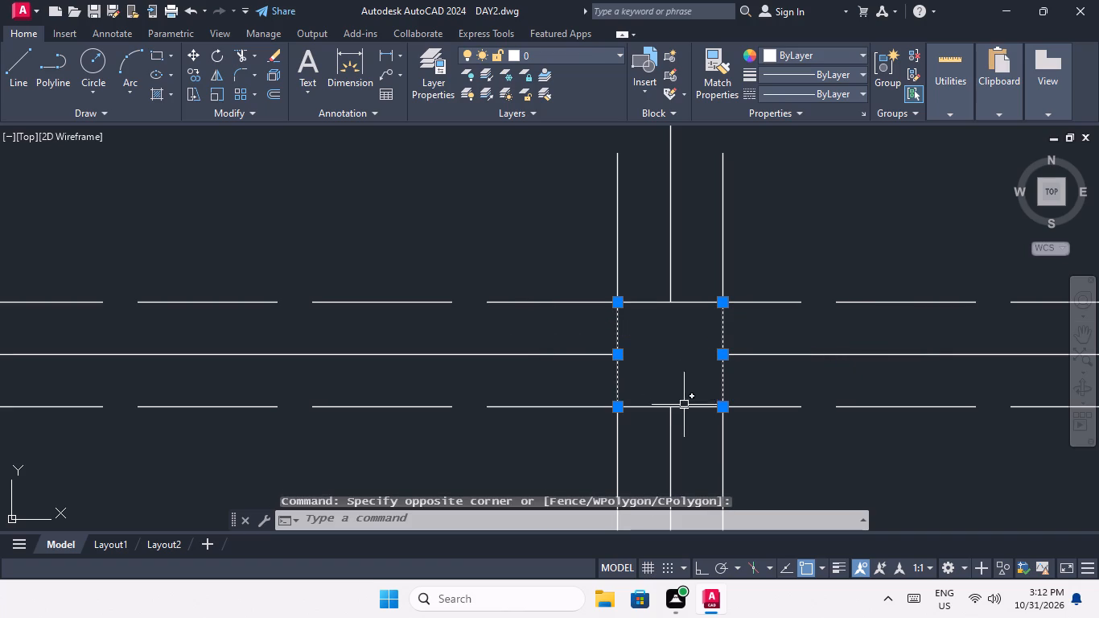
drag(699, 422, 698, 414)
click(685, 278)
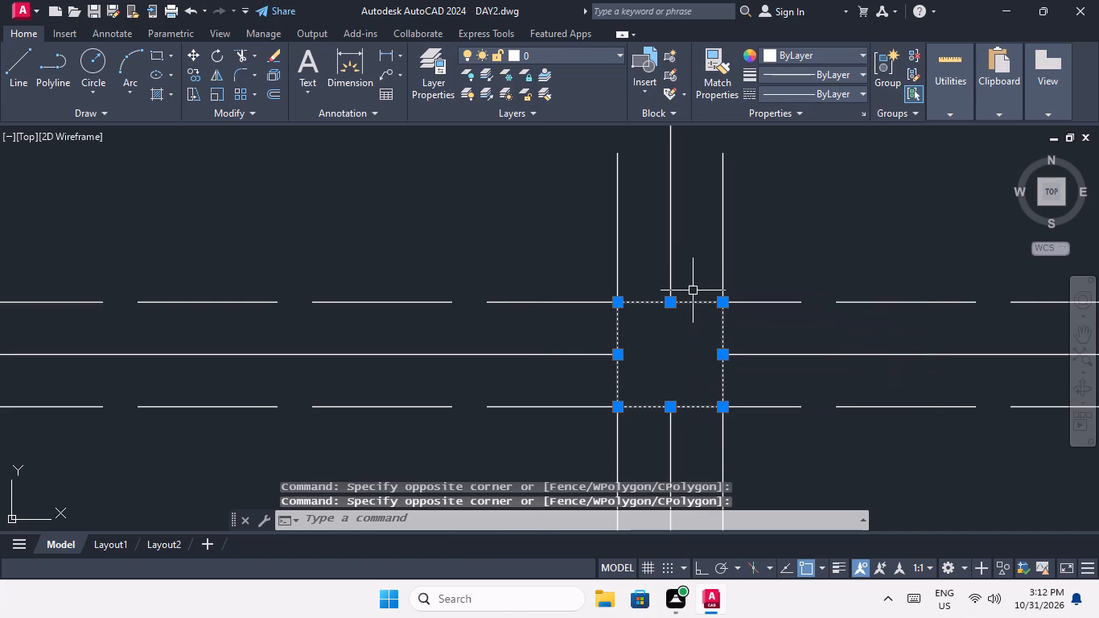
scroll(693, 290, down, 2)
middle_drag(752, 370, 489, 391)
scroll(527, 337, down, 2)
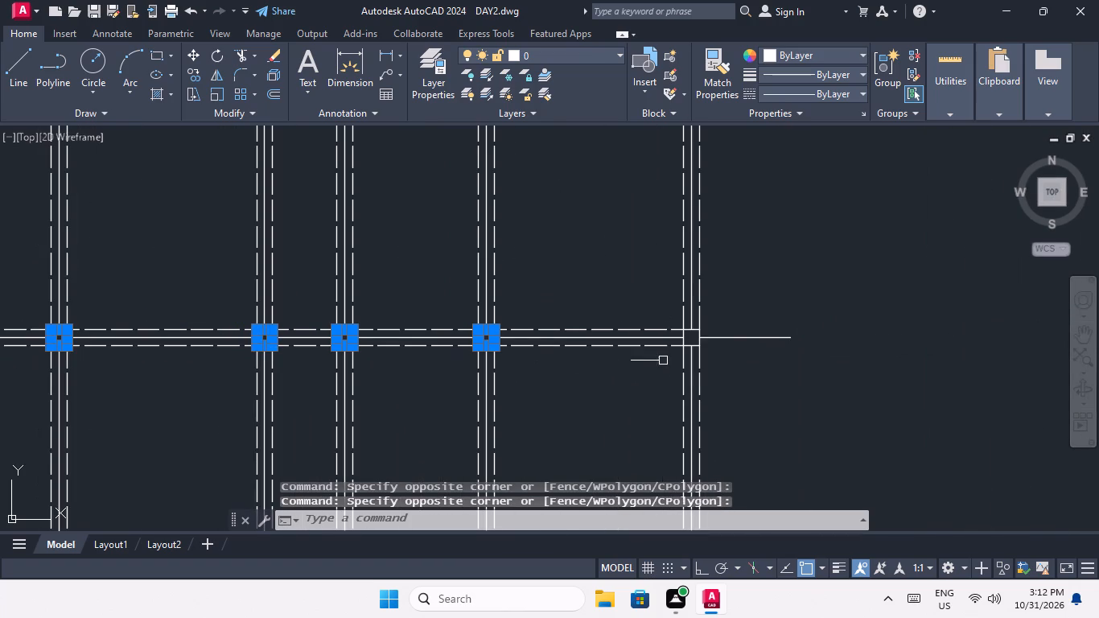
scroll(702, 339, up, 5)
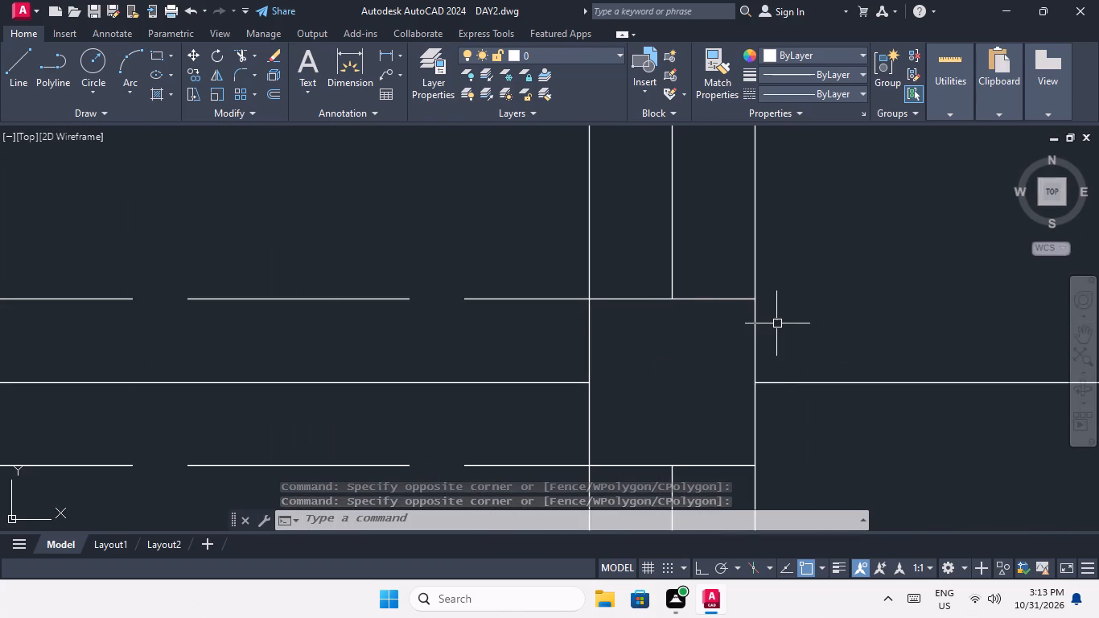
drag(777, 323, 739, 337)
click(562, 355)
scroll(580, 326, down, 2)
scroll(612, 362, up, 1)
click(646, 416)
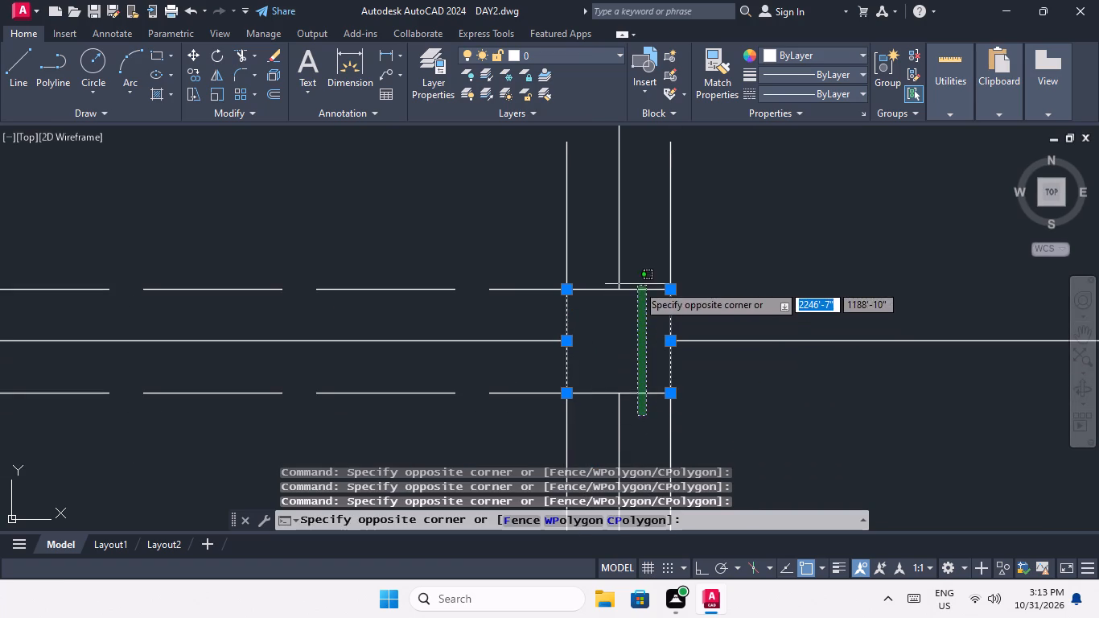
click(639, 274)
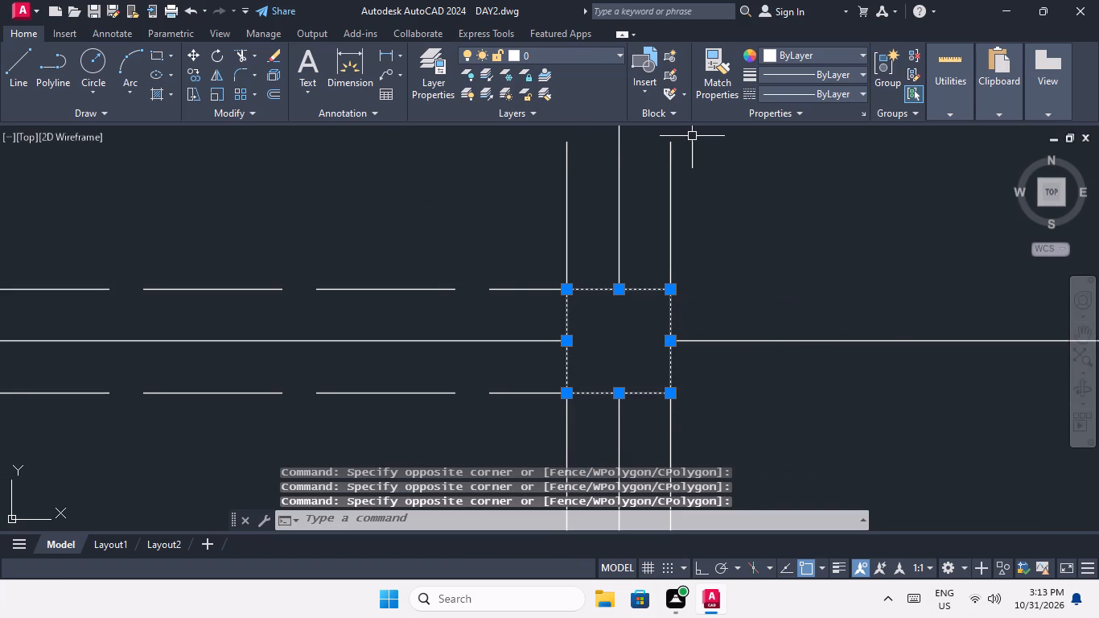
click(790, 55)
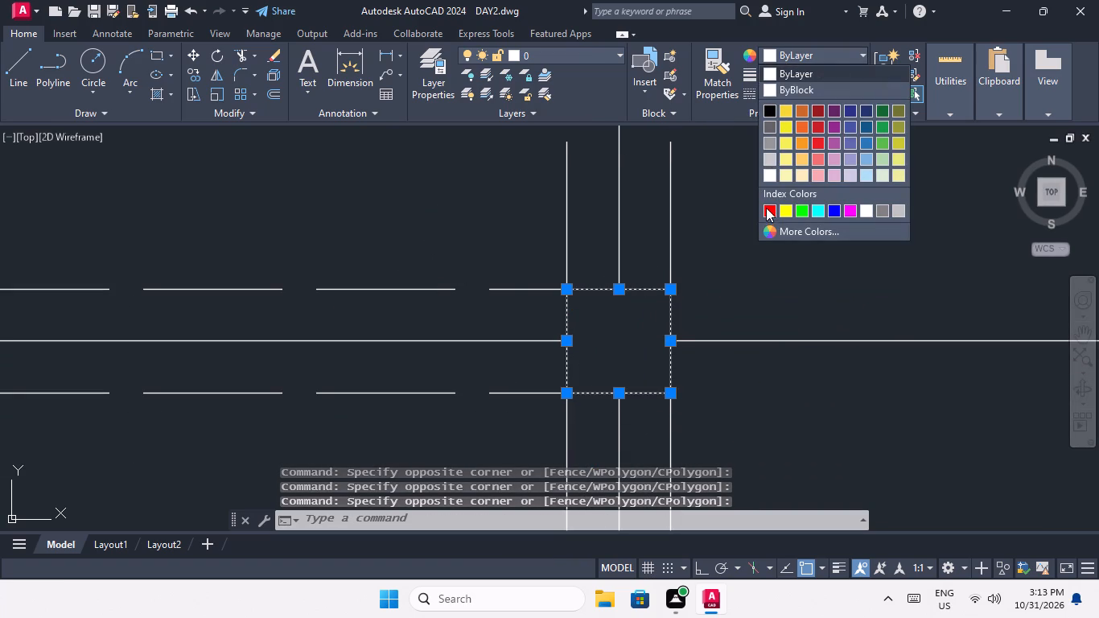
click(767, 210)
key(Escape)
Select the four edges of the column squares at all six intersections along the third horizontal grid line from the top.
scroll(574, 259, down, 4)
middle_drag(463, 316, 566, 326)
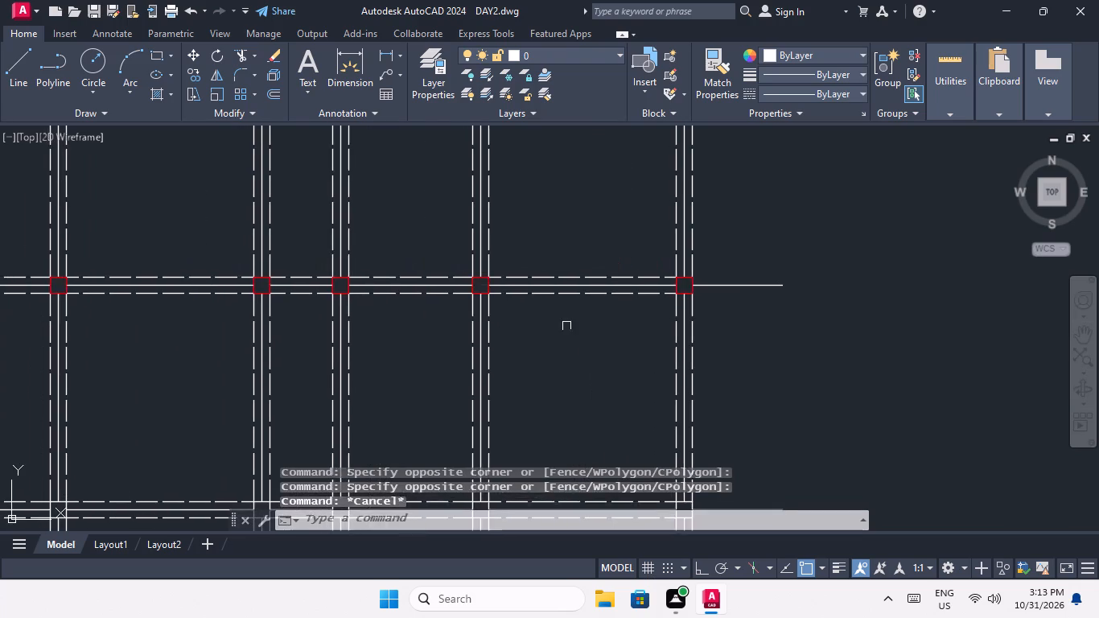
scroll(566, 326, down, 2)
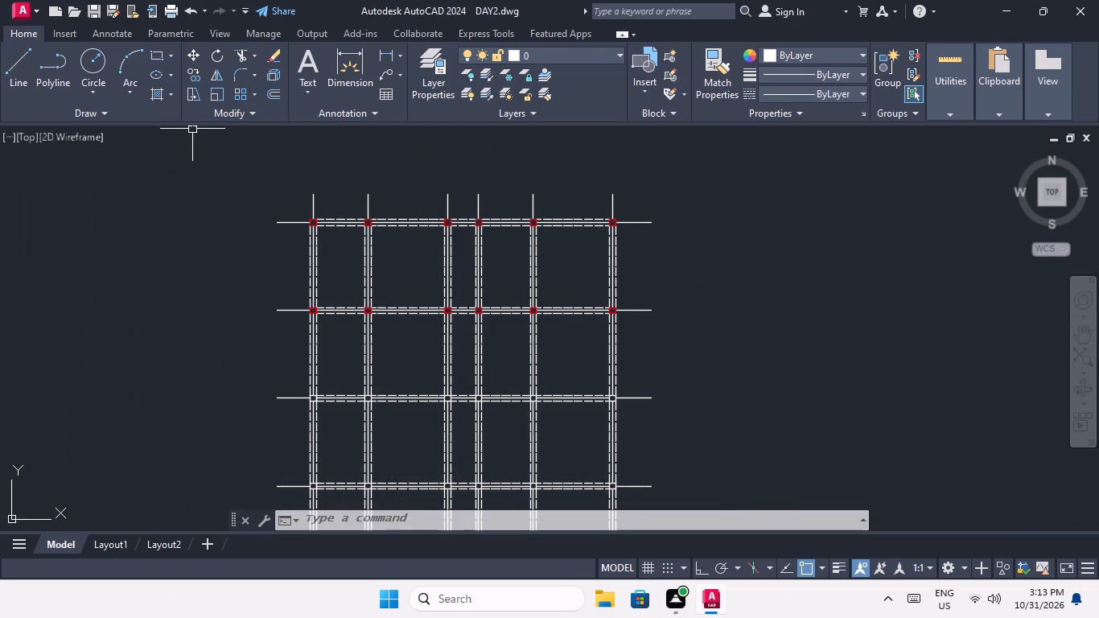
middle_drag(335, 348, 330, 163)
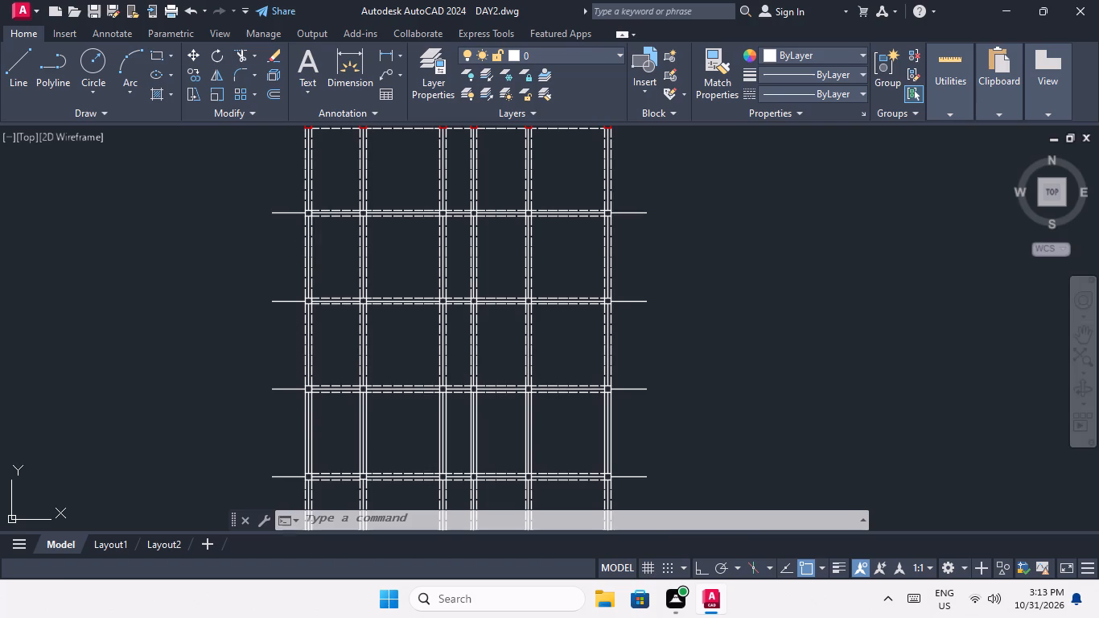
scroll(303, 208, up, 6)
scroll(388, 231, up, 1)
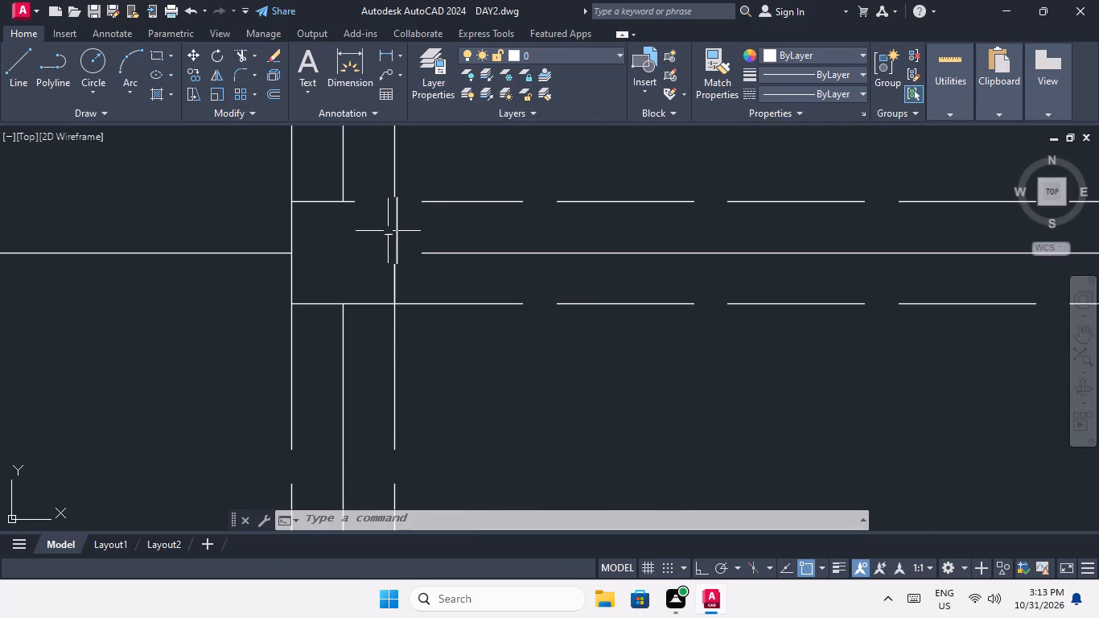
drag(427, 213, 420, 217)
click(184, 225)
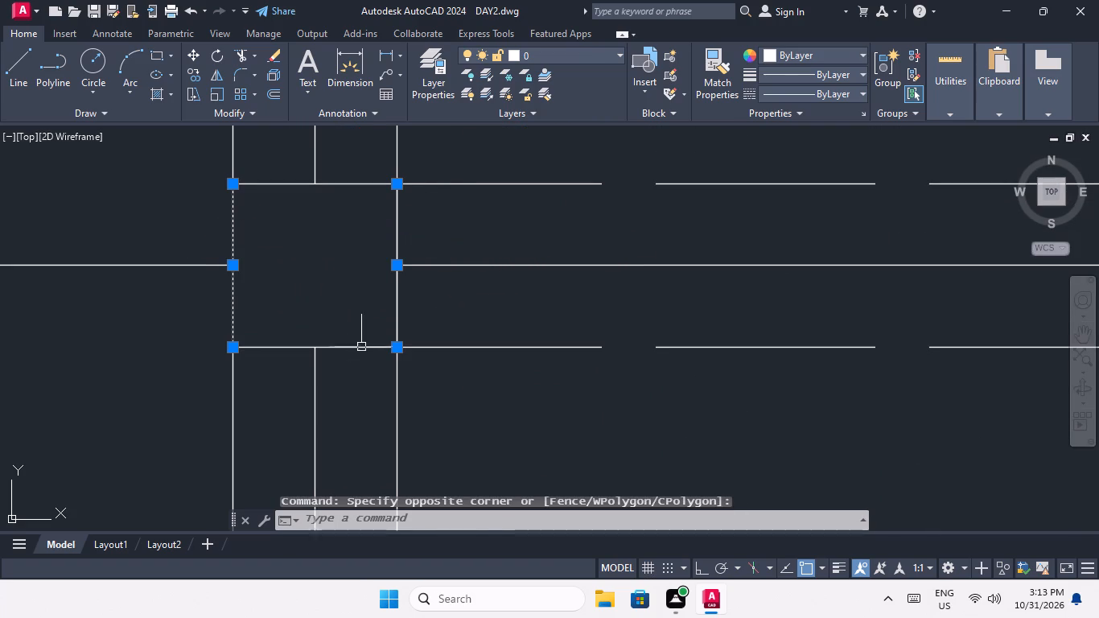
drag(364, 371, 362, 352)
click(339, 175)
scroll(344, 171, down, 3)
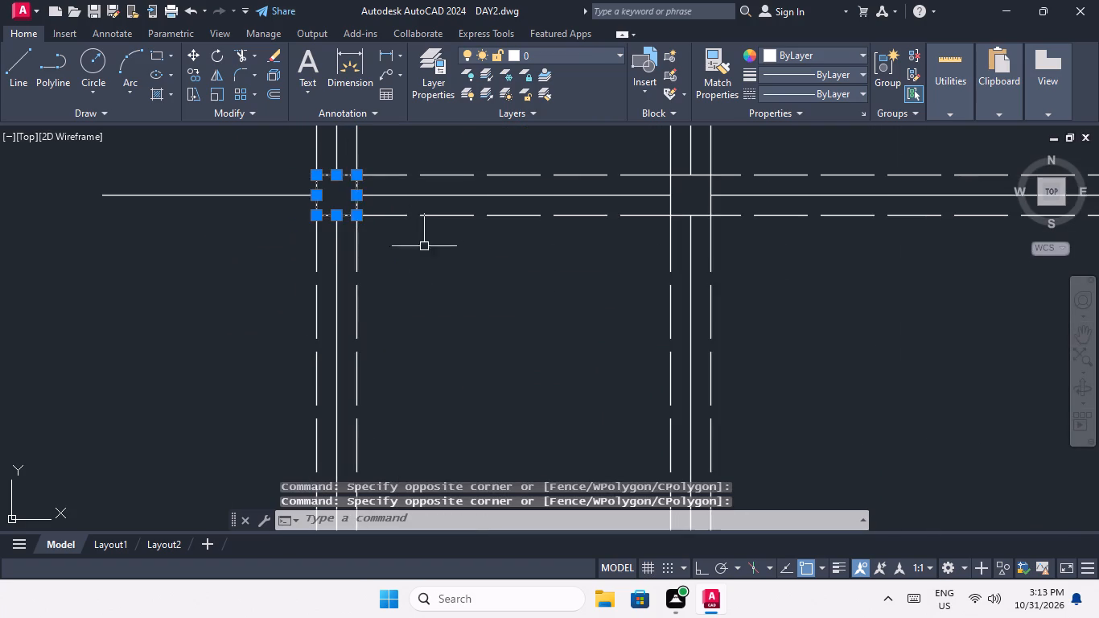
middle_drag(479, 259, 158, 312)
scroll(361, 246, up, 3)
drag(501, 206, 475, 209)
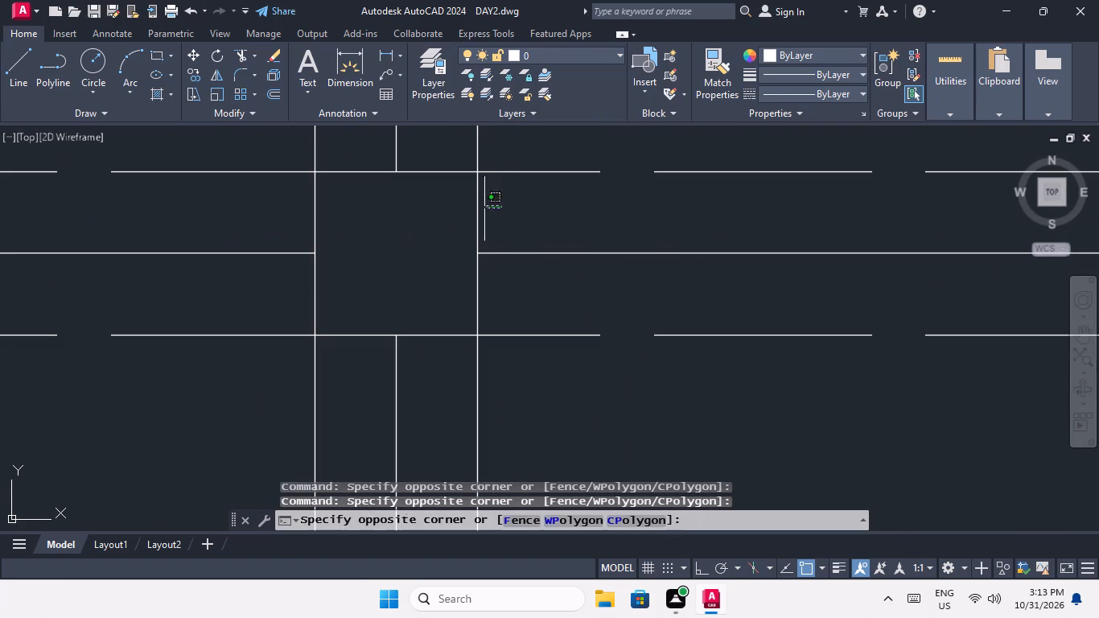
drag(475, 209, 434, 210)
click(274, 215)
click(430, 366)
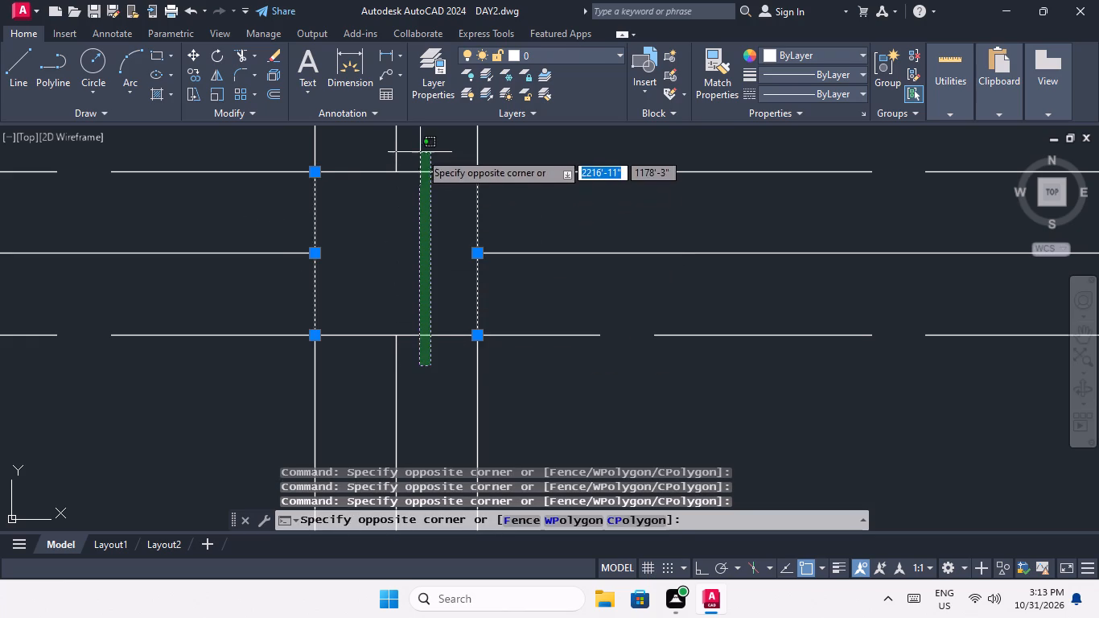
drag(420, 152, 420, 166)
scroll(422, 225, down, 4)
middle_drag(547, 302, 330, 355)
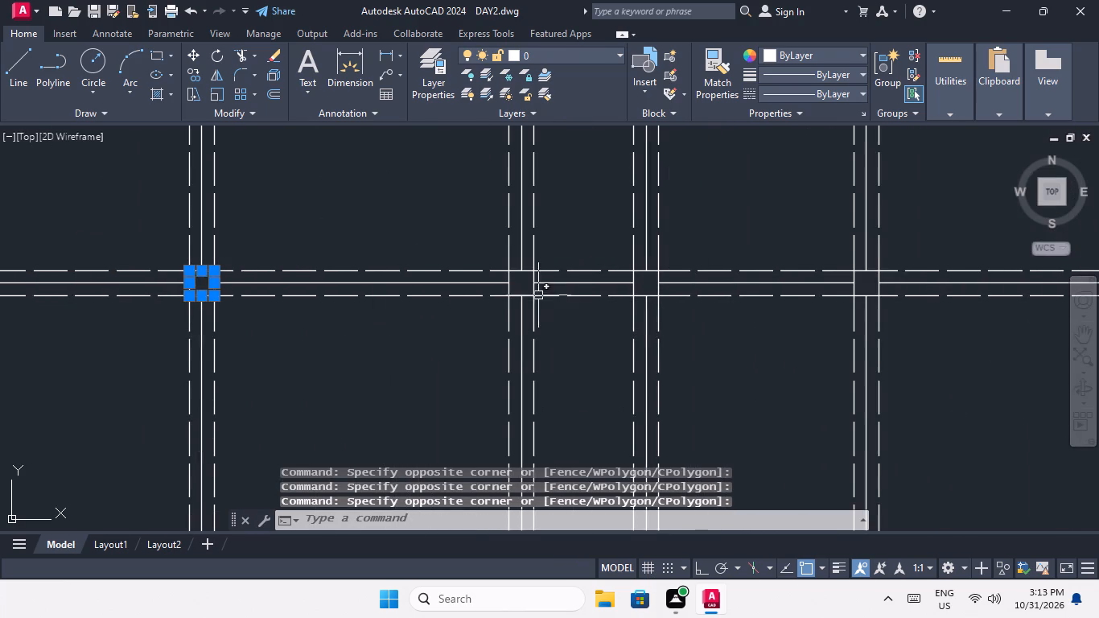
scroll(512, 268, up, 3)
drag(597, 289, 587, 290)
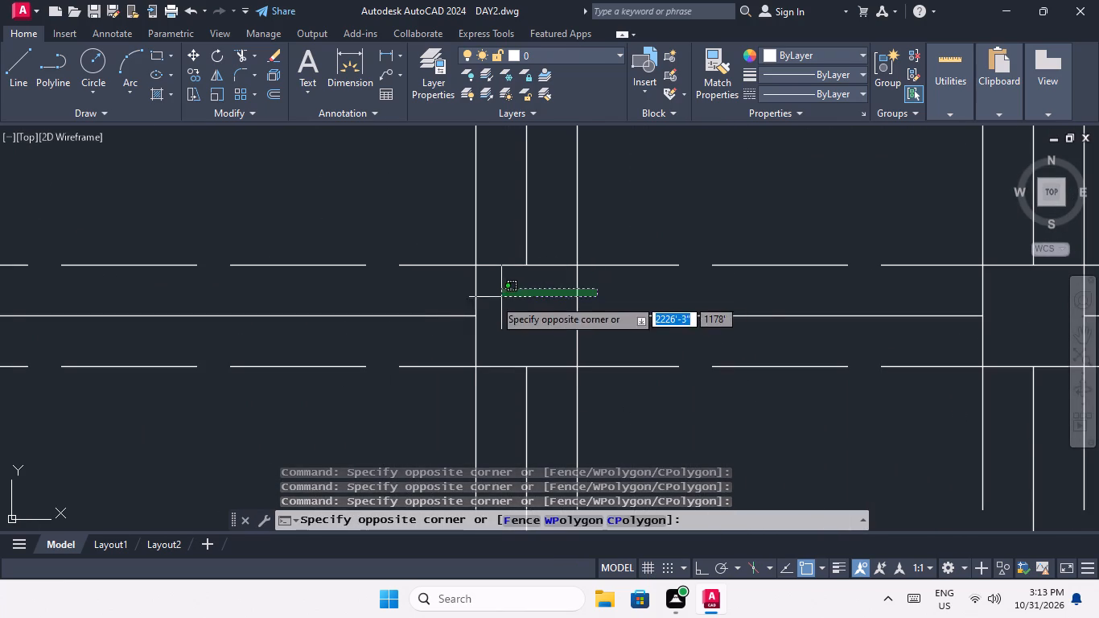
click(461, 296)
drag(558, 385, 558, 362)
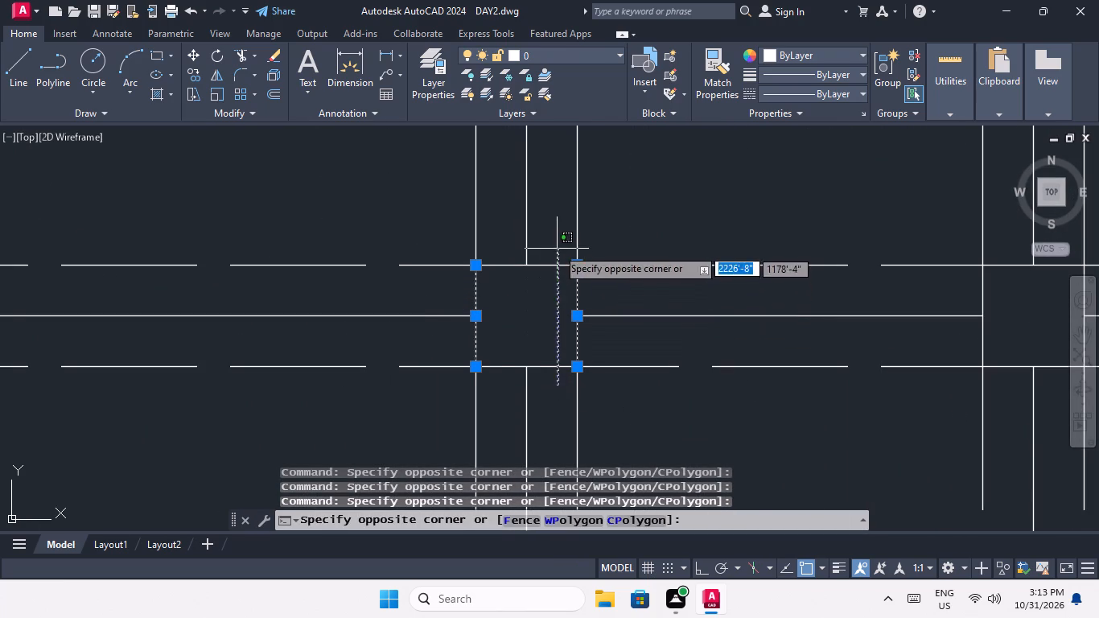
click(557, 248)
scroll(549, 249, down, 2)
middle_drag(676, 309, 519, 312)
scroll(578, 265, up, 2)
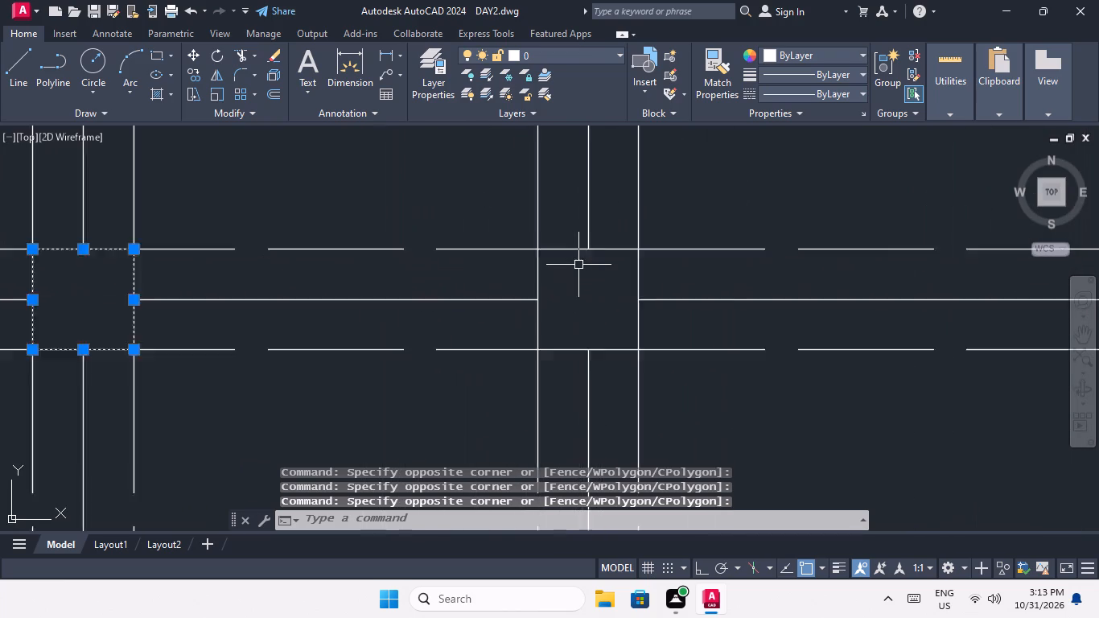
scroll(578, 265, up, 1)
drag(680, 262, 676, 269)
click(428, 283)
scroll(532, 248, down, 1)
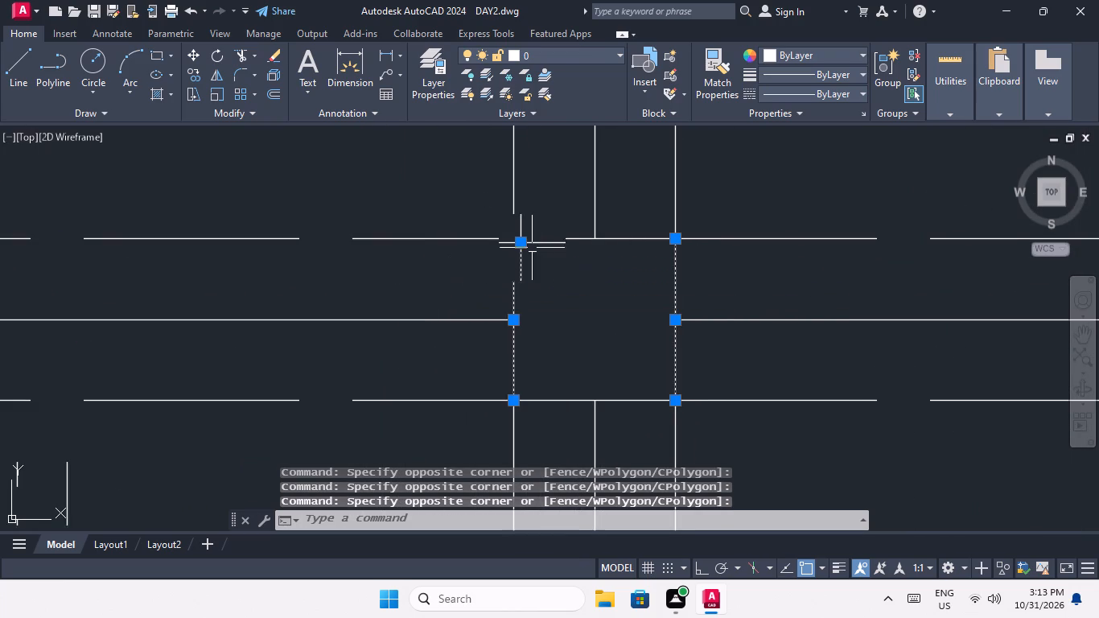
drag(599, 362, 598, 349)
click(597, 228)
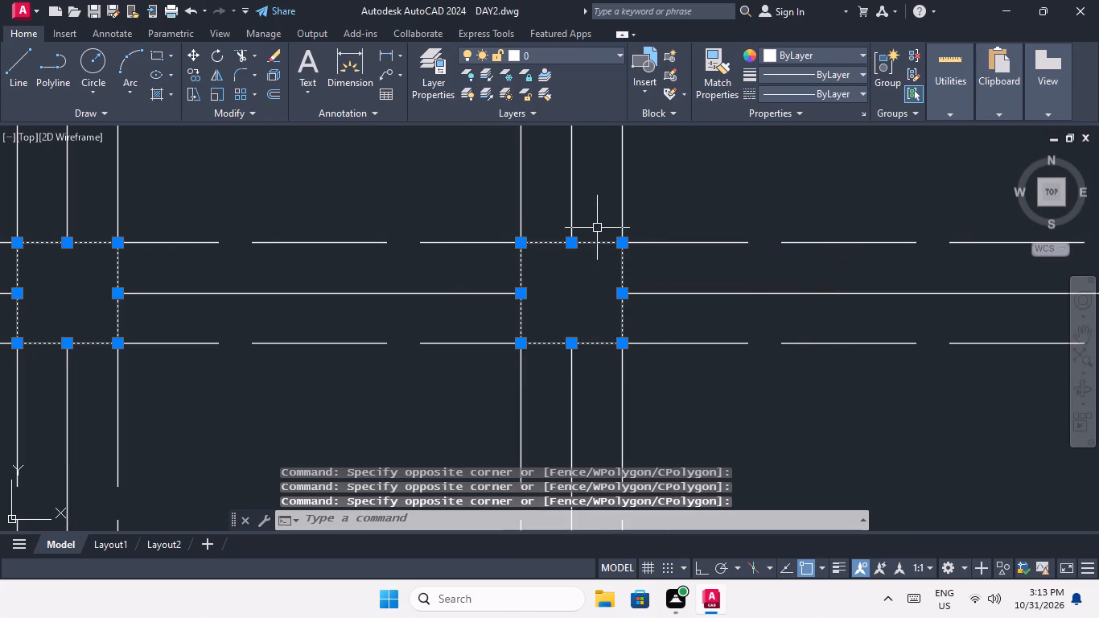
scroll(597, 225, down, 2)
middle_drag(703, 308, 474, 324)
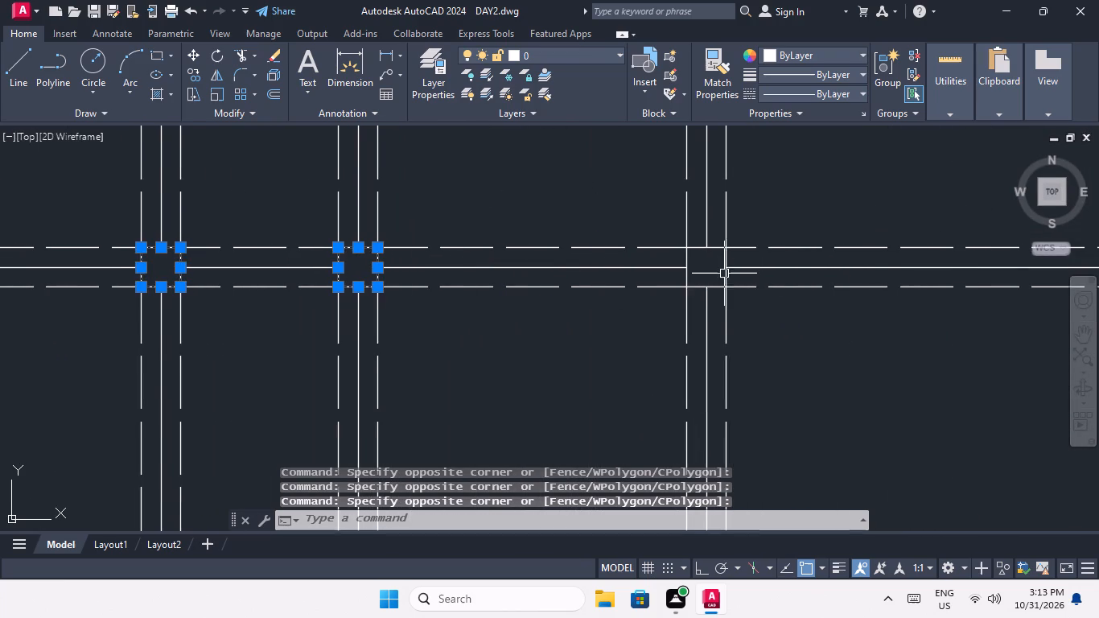
scroll(722, 270, up, 3)
drag(757, 210, 723, 225)
click(486, 237)
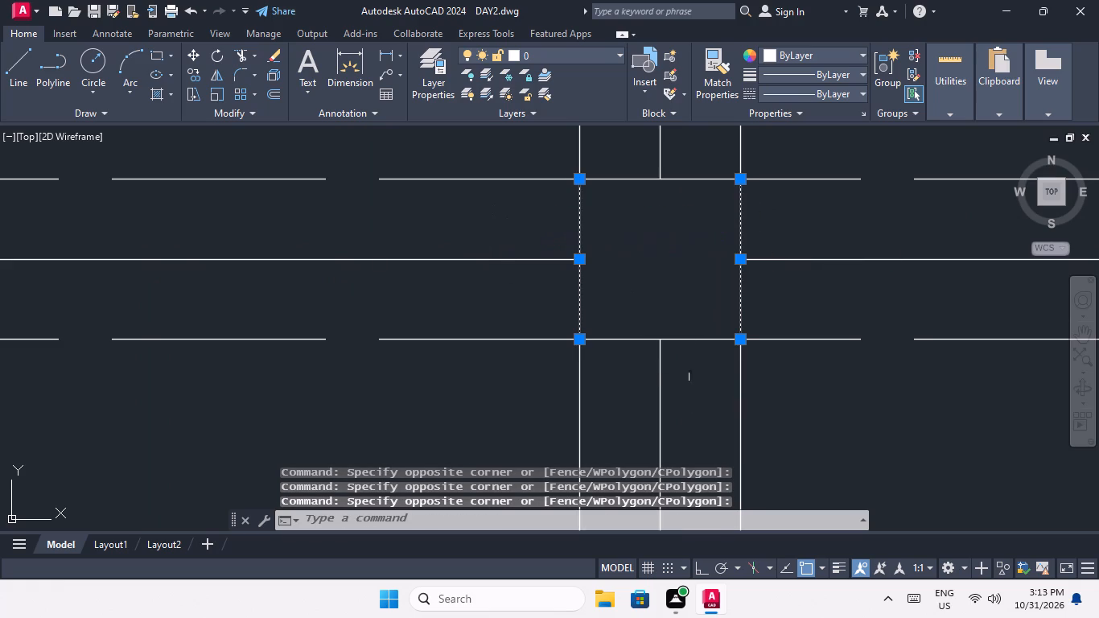
drag(695, 375, 700, 348)
click(687, 172)
scroll(688, 177, down, 4)
middle_drag(756, 306, 630, 346)
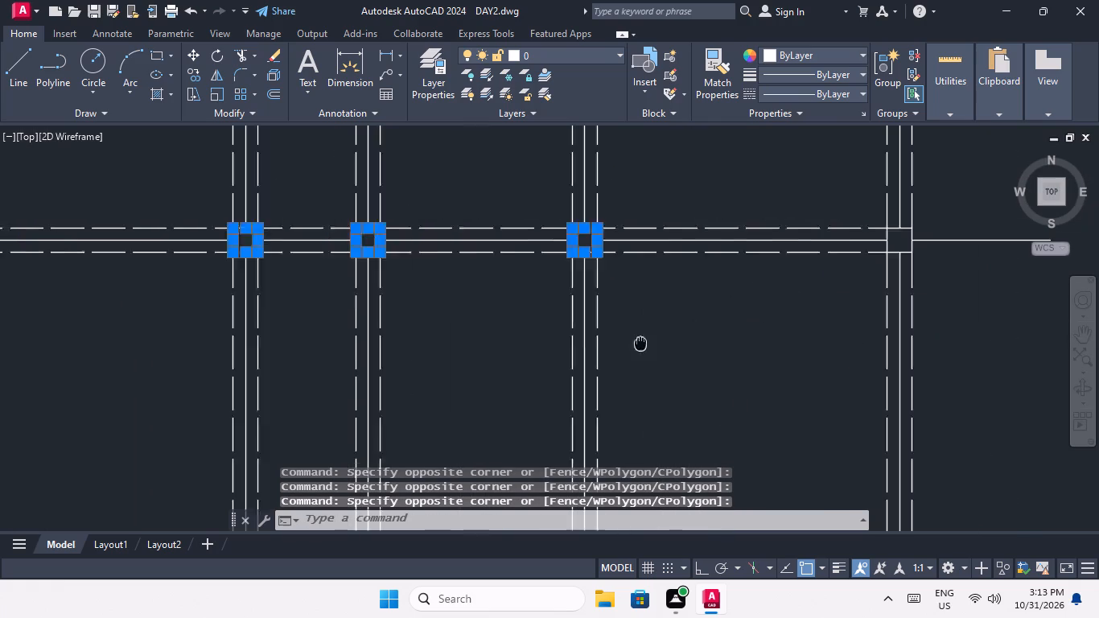
middle_drag(630, 346, 430, 331)
scroll(698, 229, up, 3)
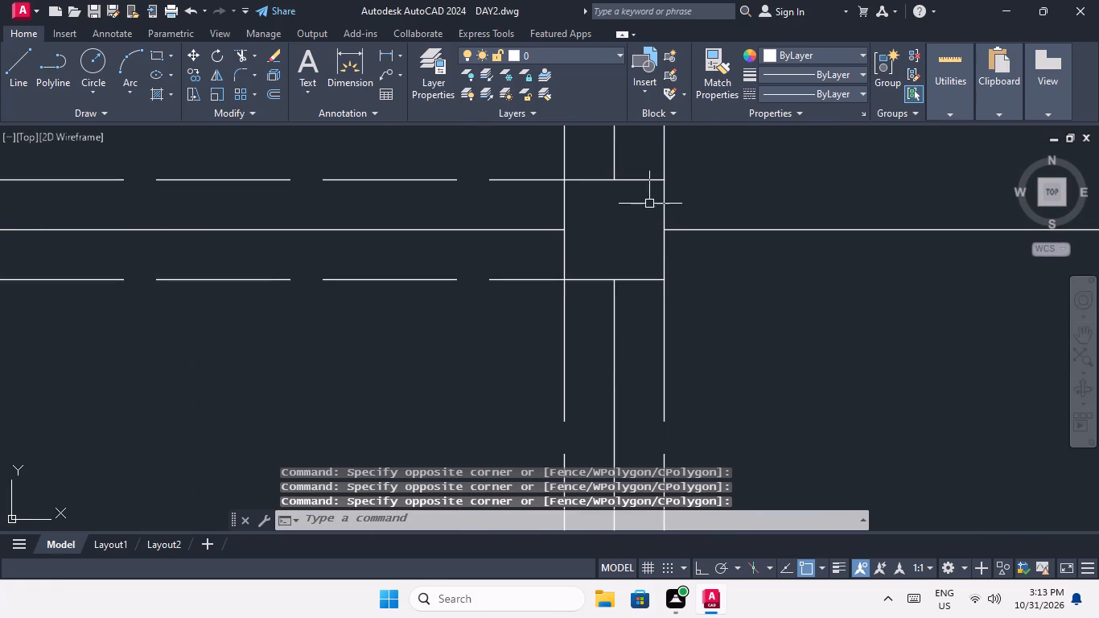
scroll(645, 204, up, 1)
drag(702, 187, 679, 192)
click(458, 228)
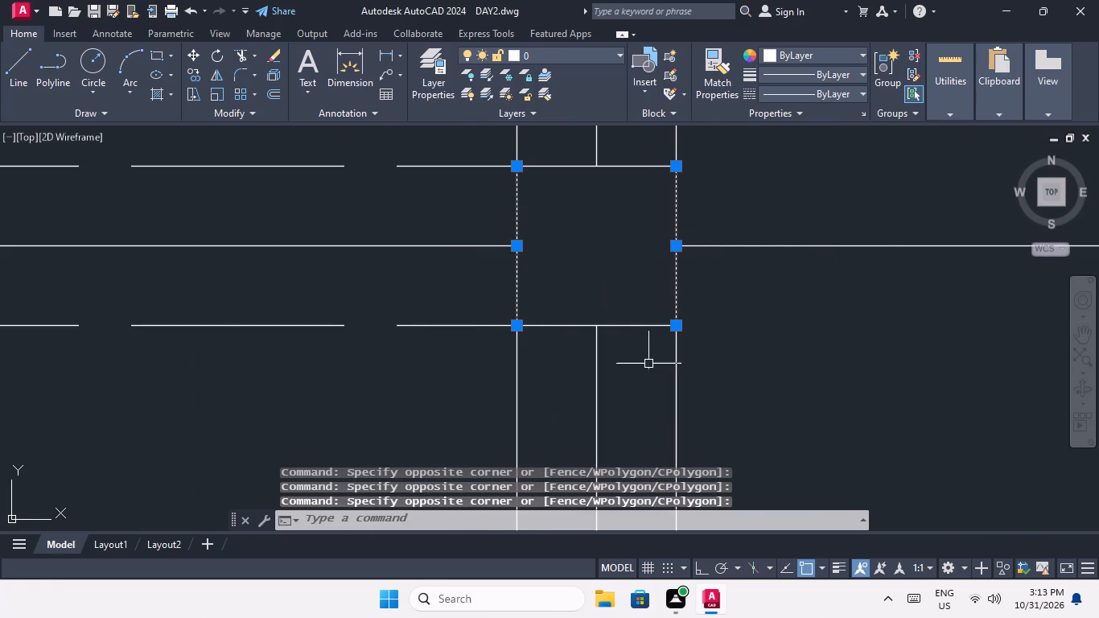
drag(648, 364, 644, 343)
click(619, 149)
scroll(631, 185, down, 4)
Add the six column squares along the fourth horizontal grid line from the top to the selection and change the third- and fourth-line squares to Red.
middle_drag(524, 358, 722, 262)
scroll(681, 251, down, 2)
middle_drag(649, 294, 746, 266)
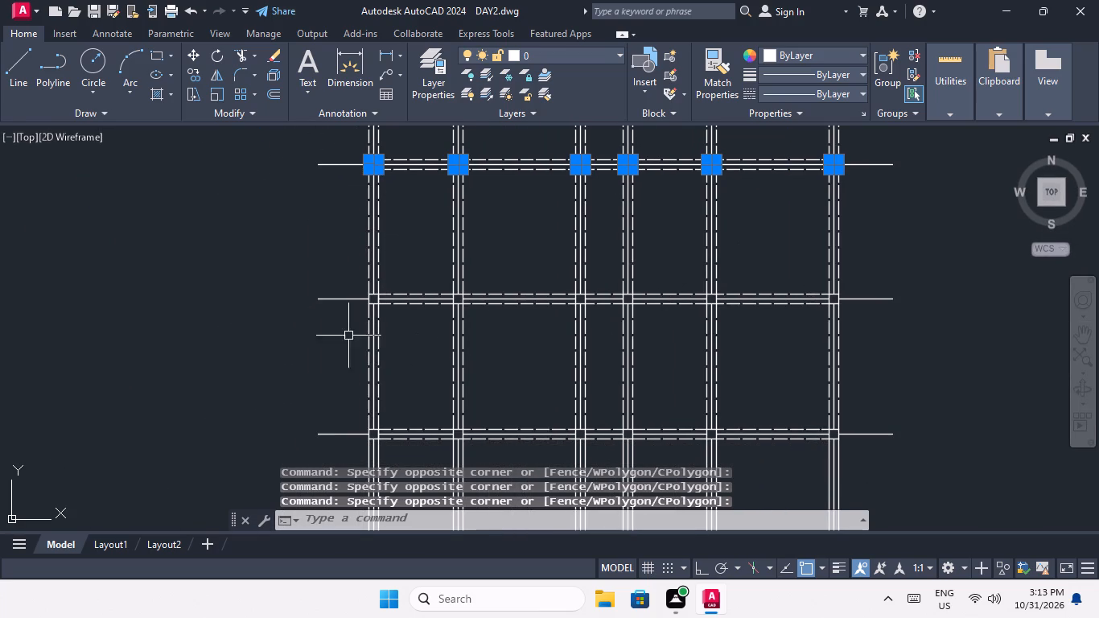
scroll(373, 305, up, 4)
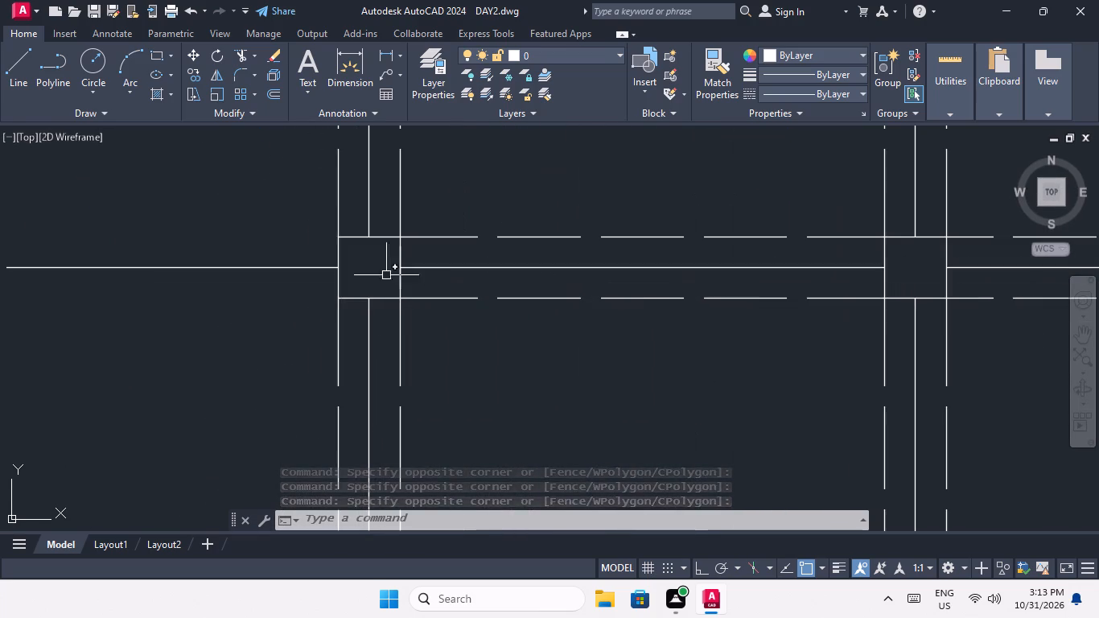
scroll(352, 249, up, 2)
click(482, 252)
click(260, 260)
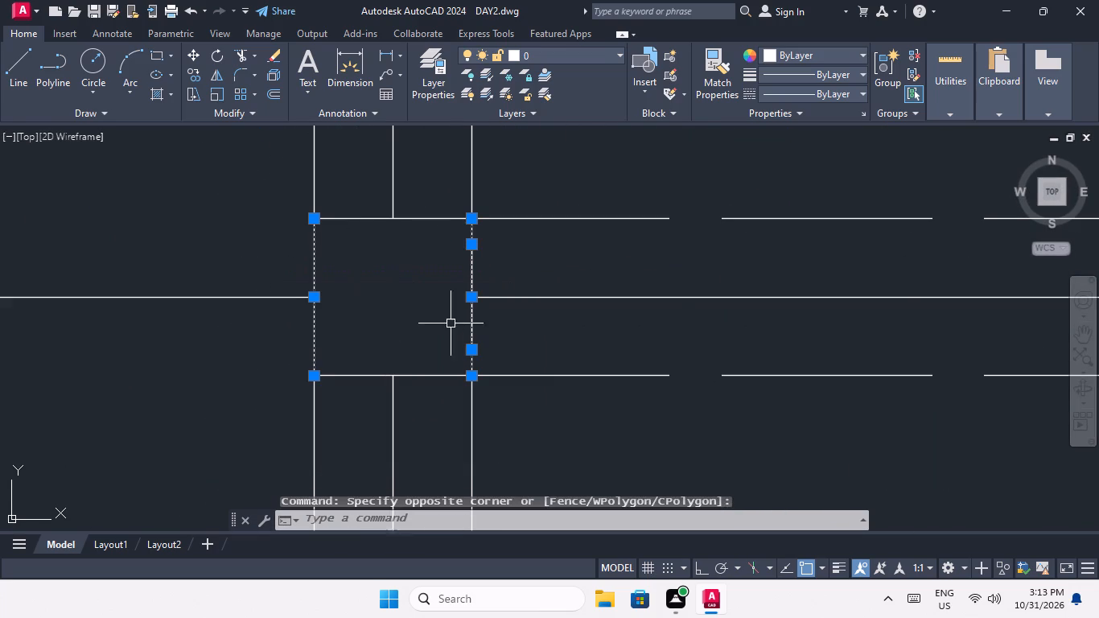
drag(453, 421, 450, 409)
click(421, 192)
scroll(421, 196, down, 4)
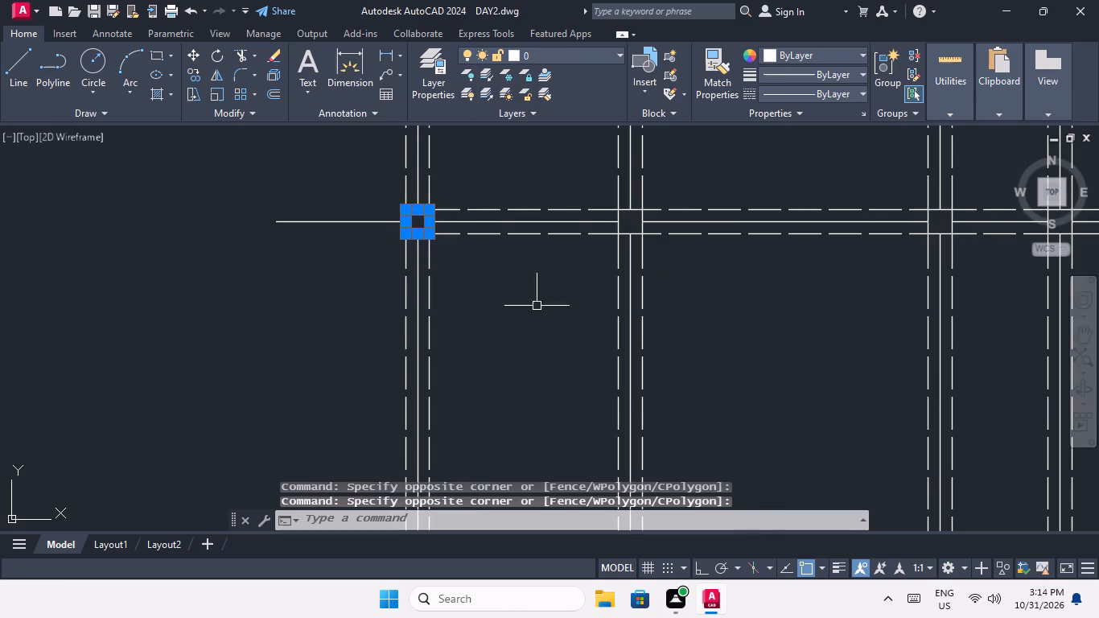
middle_drag(545, 310, 333, 351)
scroll(410, 256, up, 5)
drag(640, 273, 583, 290)
click(256, 295)
scroll(327, 260, down, 3)
scroll(352, 292, up, 2)
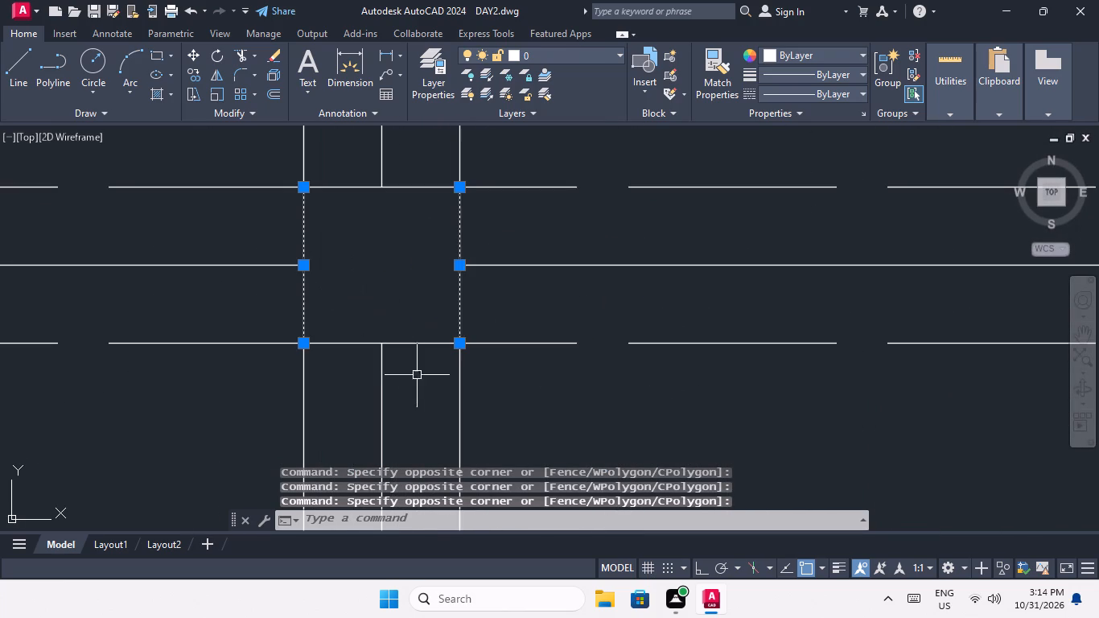
drag(417, 375, 414, 353)
click(406, 174)
scroll(410, 185, down, 3)
middle_drag(538, 326, 200, 383)
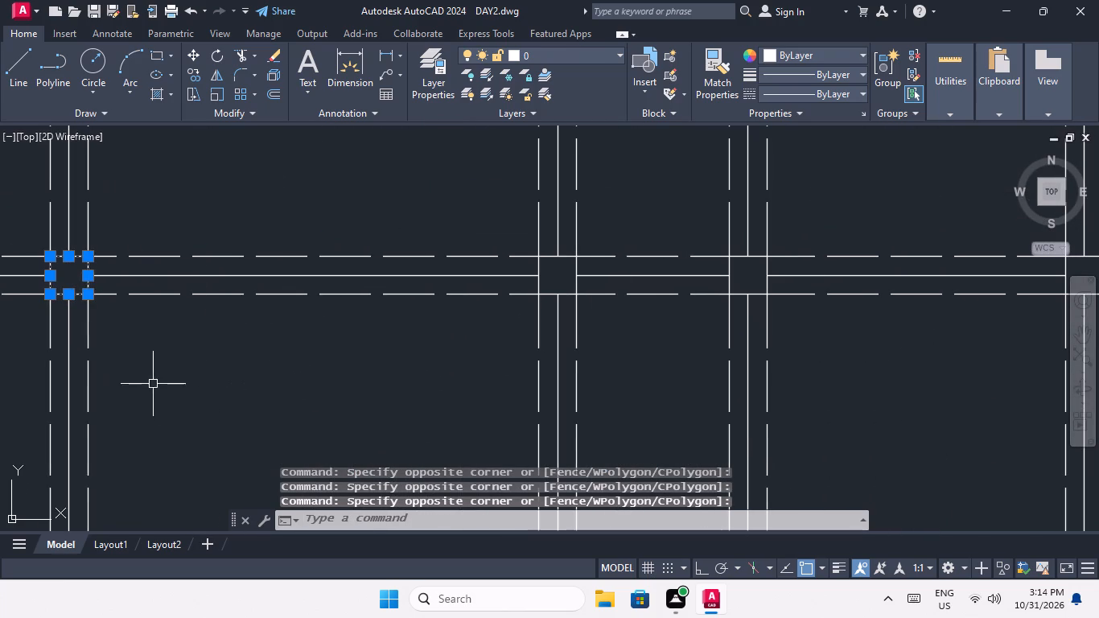
scroll(576, 275, up, 2)
drag(595, 253, 560, 260)
click(414, 253)
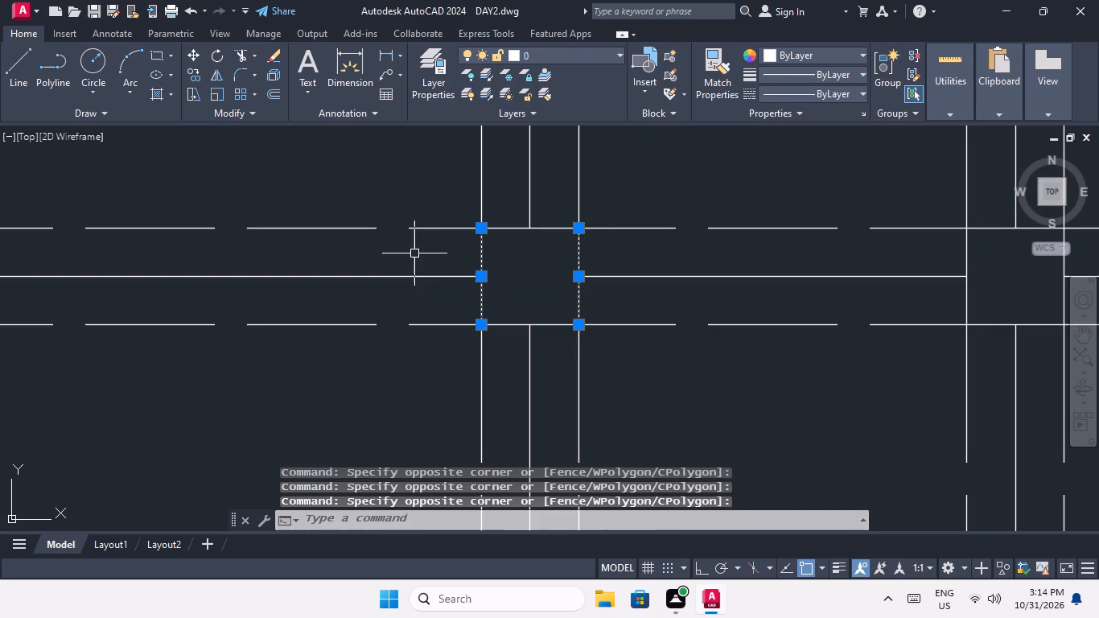
click(566, 343)
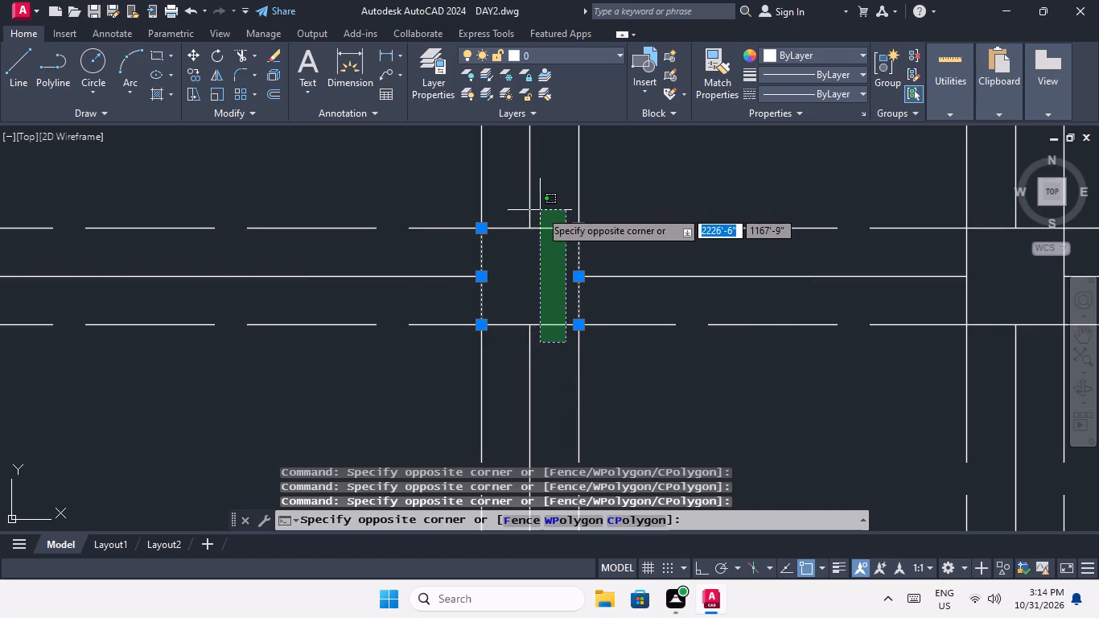
click(541, 210)
scroll(541, 210, down, 3)
middle_drag(594, 304, 414, 363)
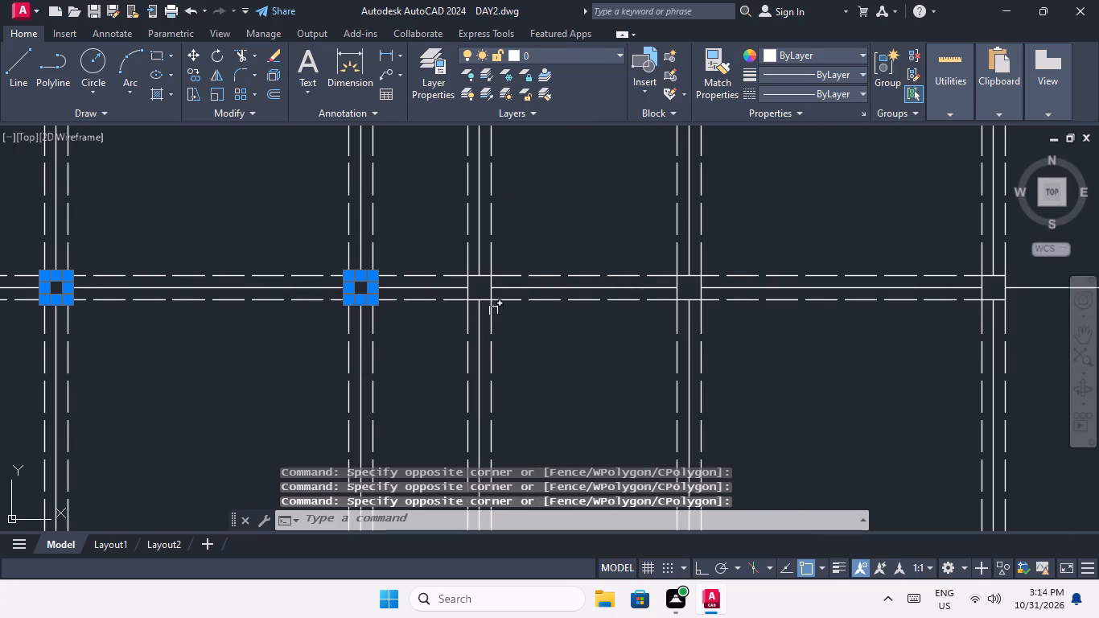
scroll(488, 282, up, 3)
click(507, 284)
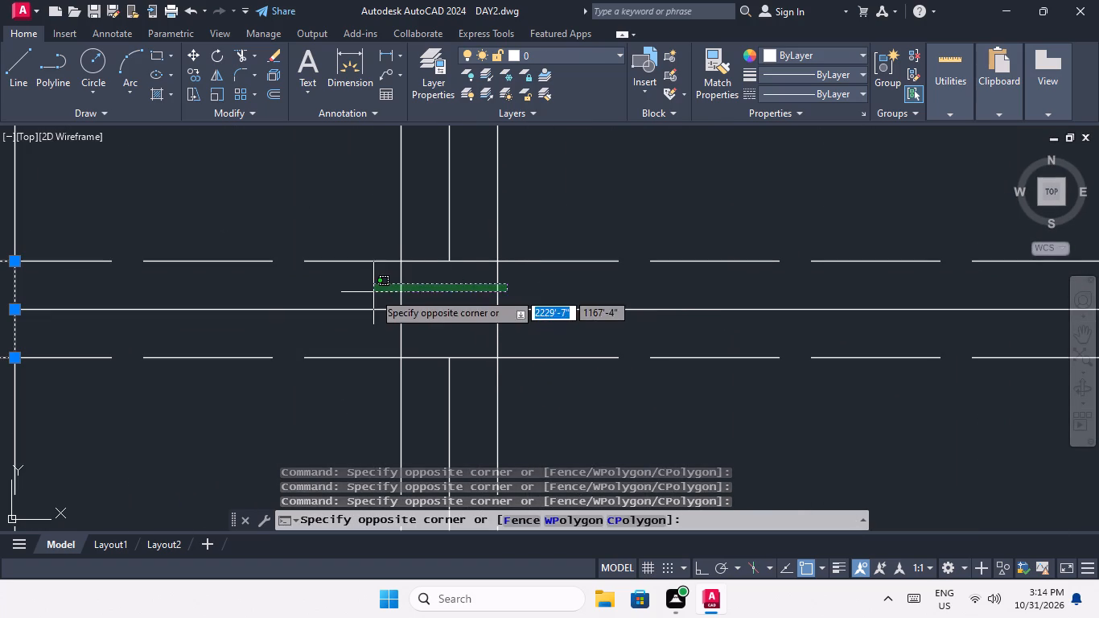
click(373, 291)
click(474, 377)
click(465, 250)
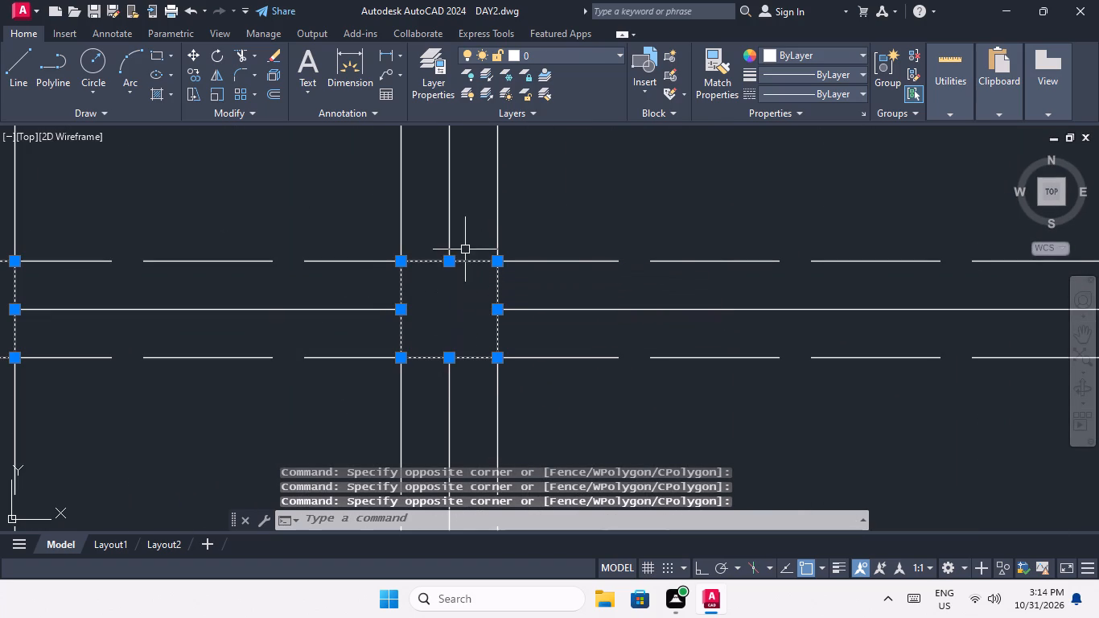
scroll(465, 249, down, 4)
middle_drag(562, 323, 443, 388)
scroll(471, 345, up, 4)
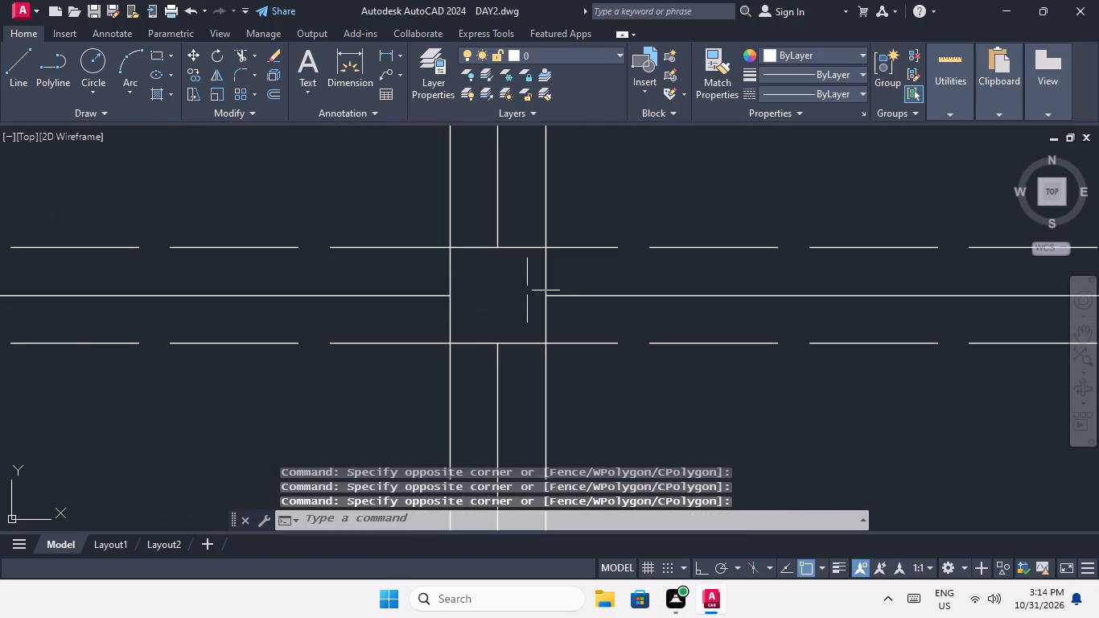
drag(558, 274, 547, 277)
click(425, 277)
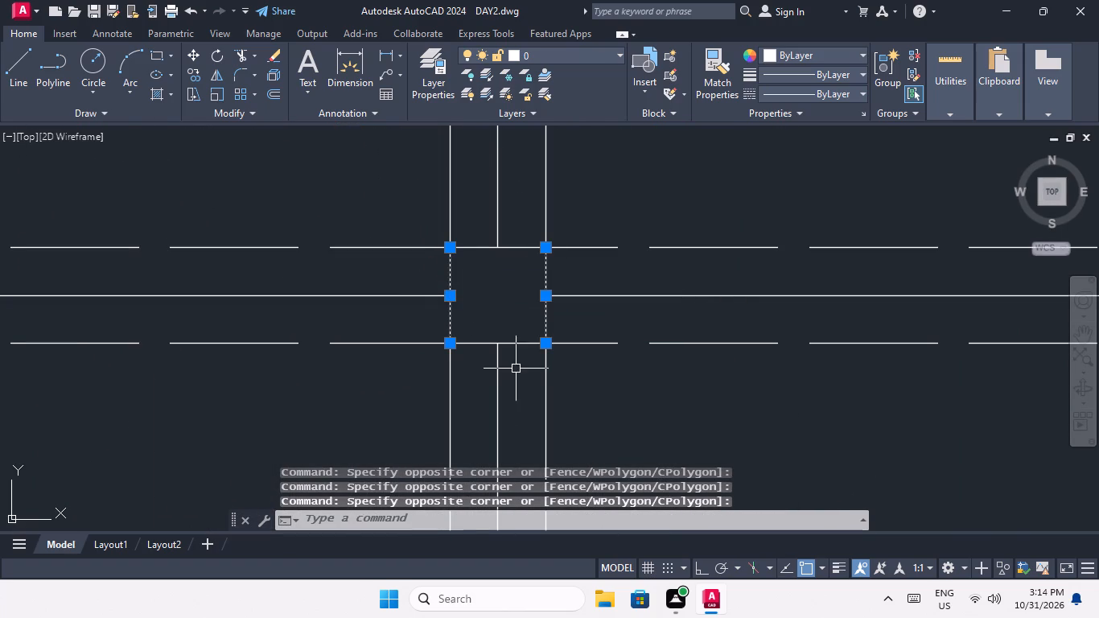
drag(517, 369, 515, 351)
click(516, 225)
scroll(517, 229, down, 3)
middle_drag(584, 306, 442, 346)
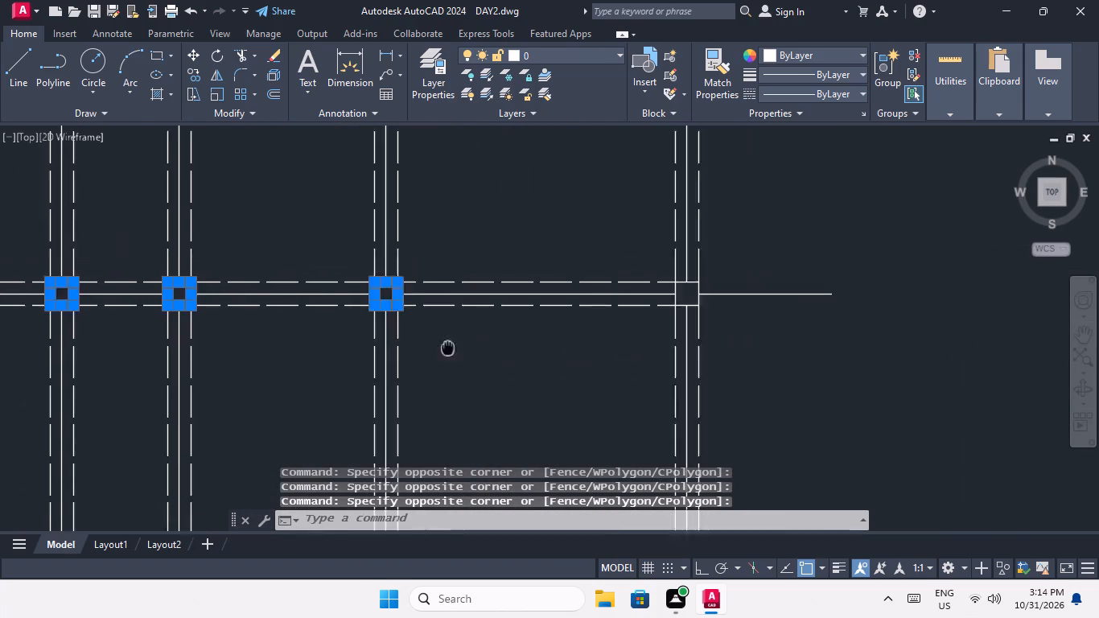
middle_drag(442, 346, 397, 348)
middle_drag(374, 348, 350, 348)
scroll(602, 290, up, 4)
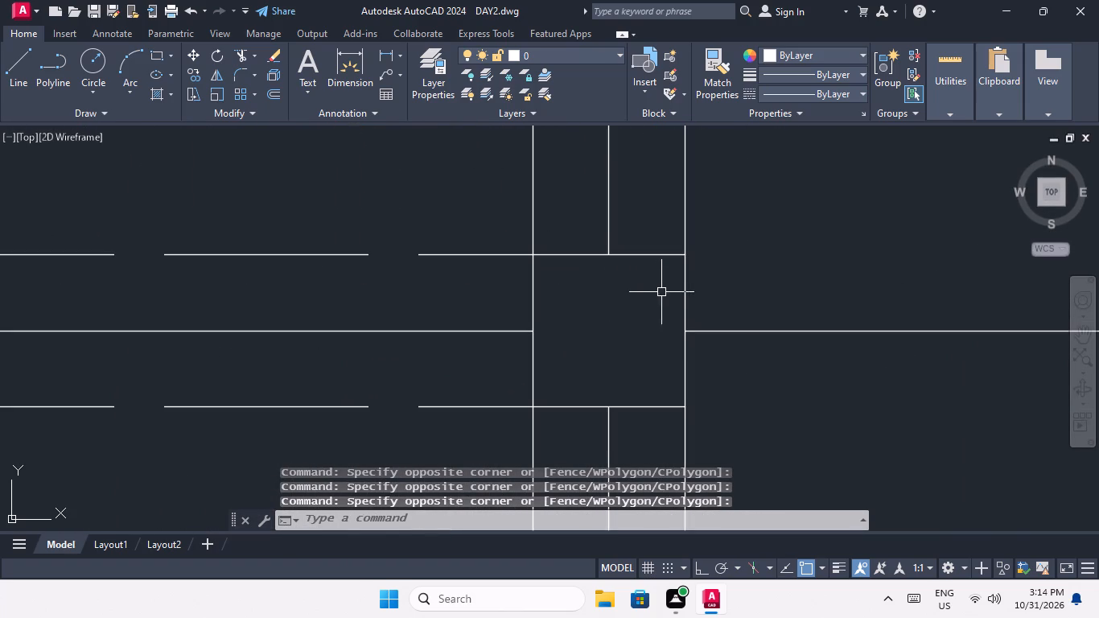
drag(708, 285, 685, 290)
click(509, 288)
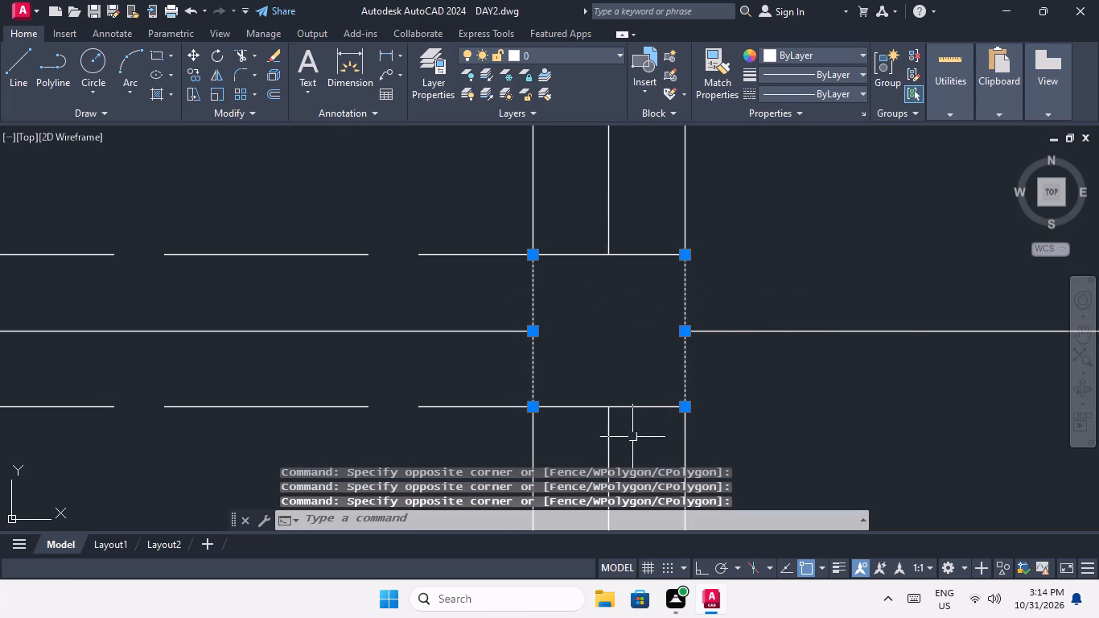
drag(650, 435, 645, 408)
click(626, 235)
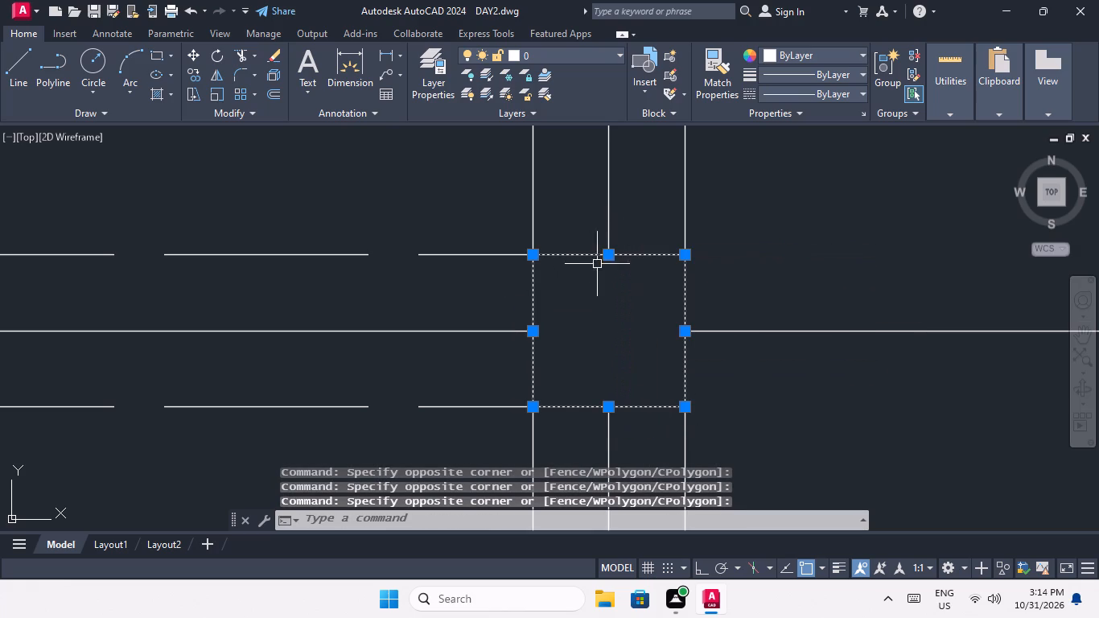
click(802, 56)
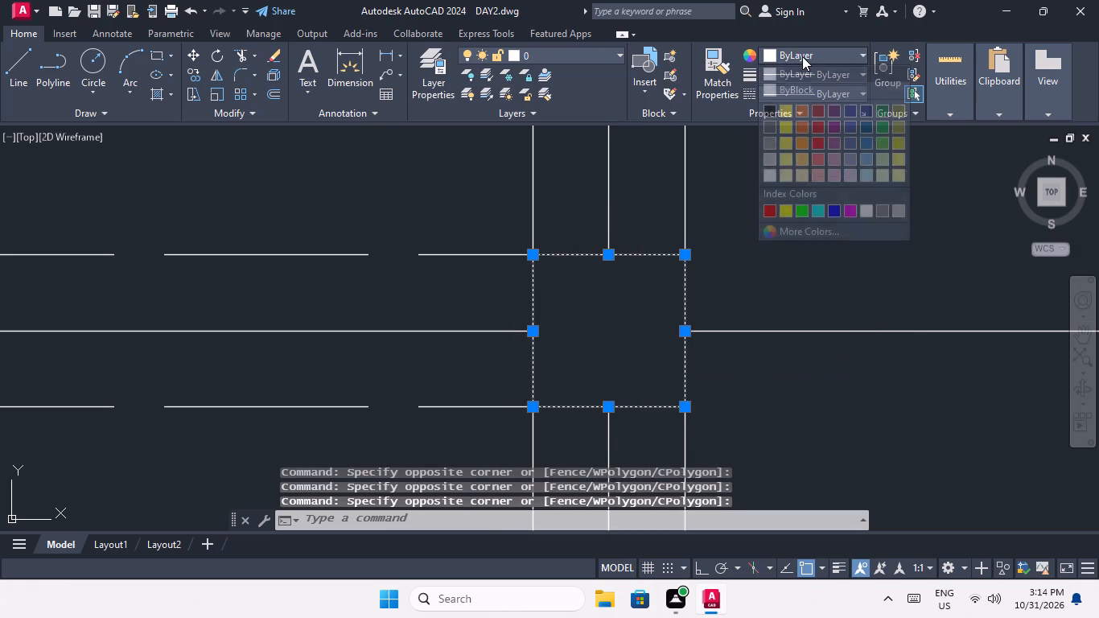
click(772, 213)
scroll(766, 193, down, 4)
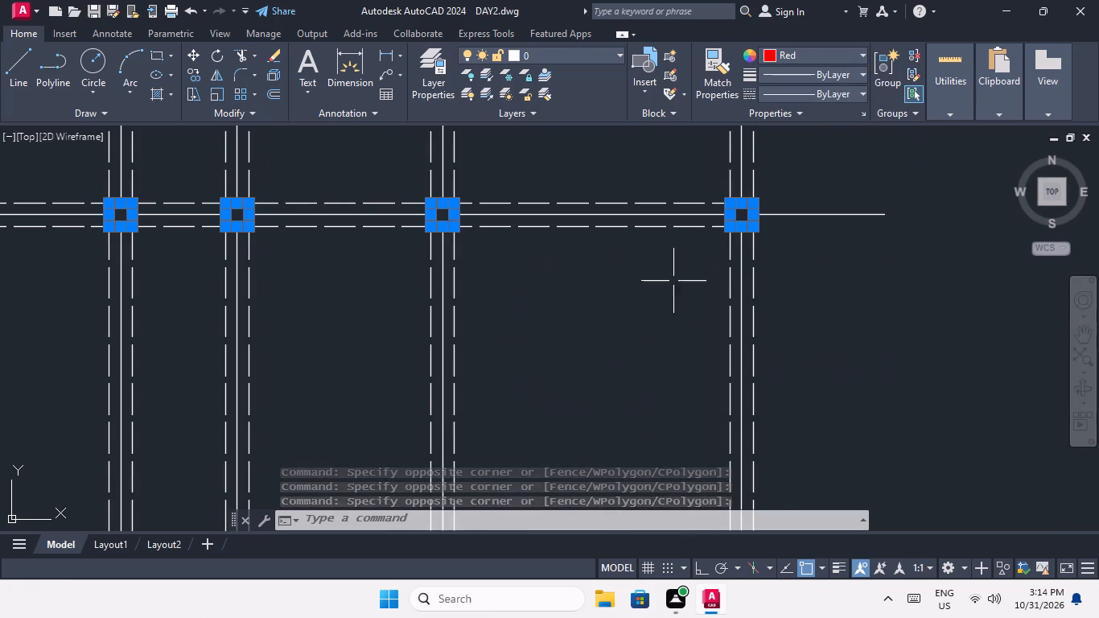
key(Escape)
Select the four edges of the column squares at all six intersections along the fifth horizontal grid line from the top.
scroll(462, 333, down, 4)
middle_drag(447, 361, 603, 341)
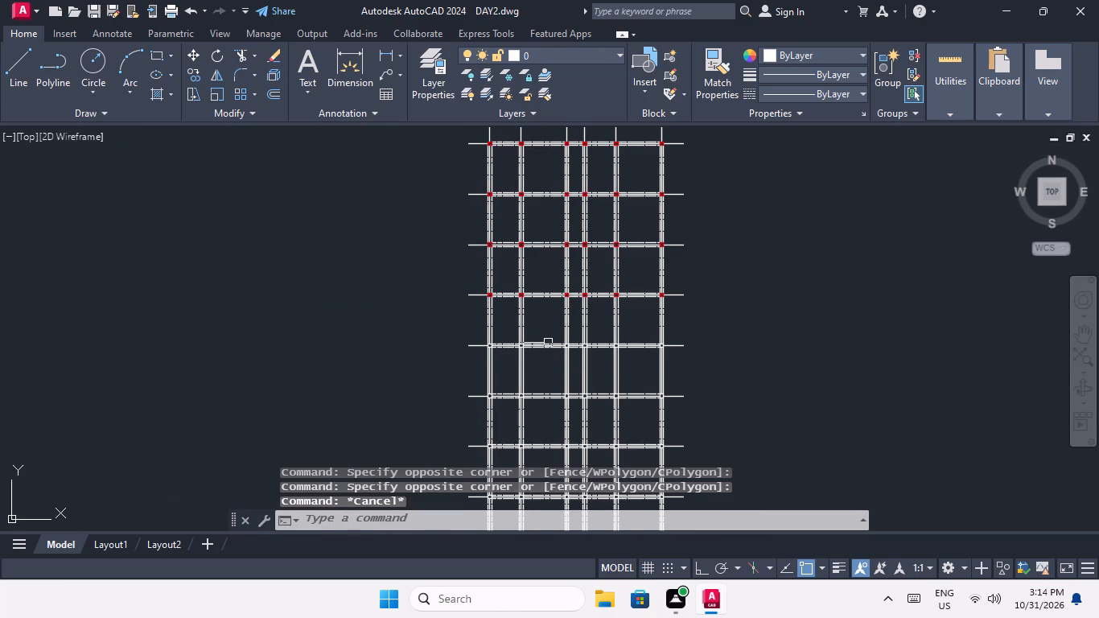
scroll(497, 356, up, 4)
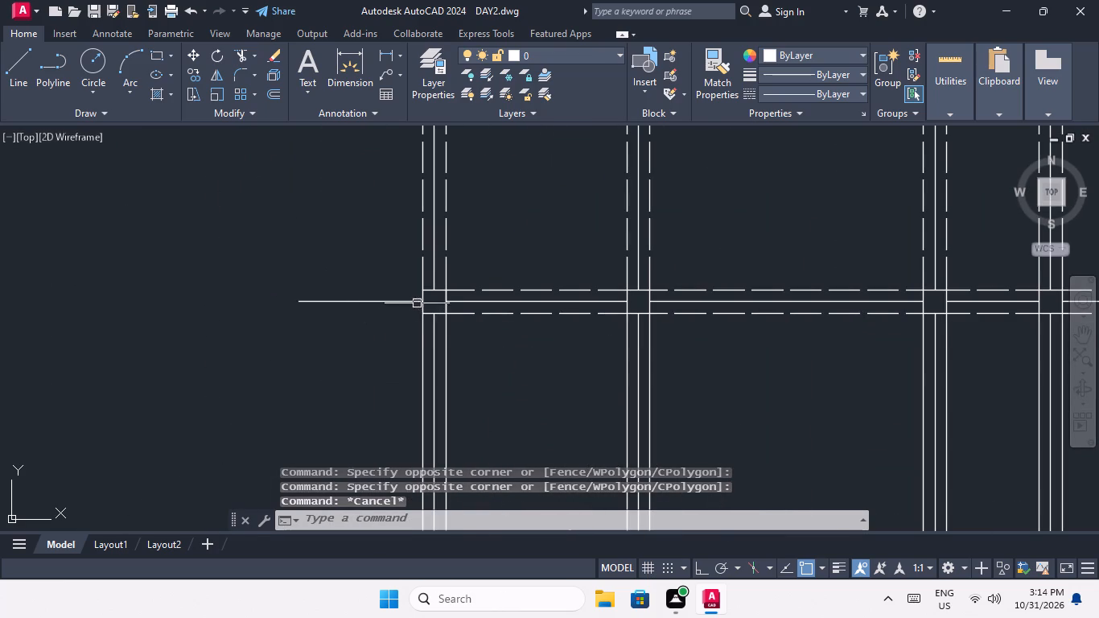
scroll(424, 301, up, 4)
drag(447, 414, 451, 371)
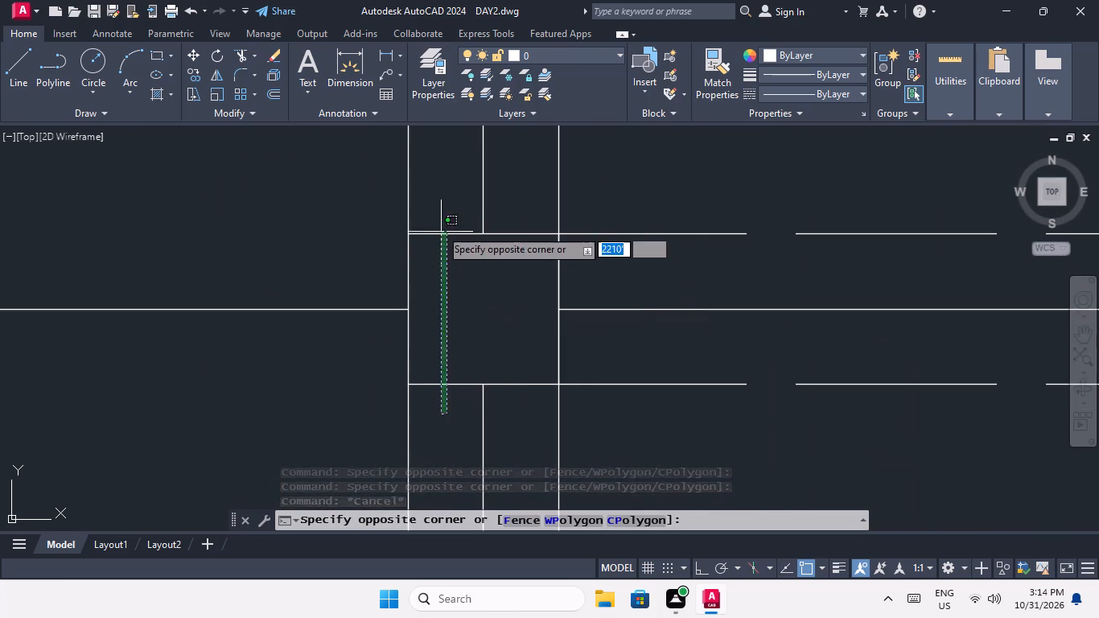
click(433, 208)
drag(586, 261, 563, 271)
click(336, 274)
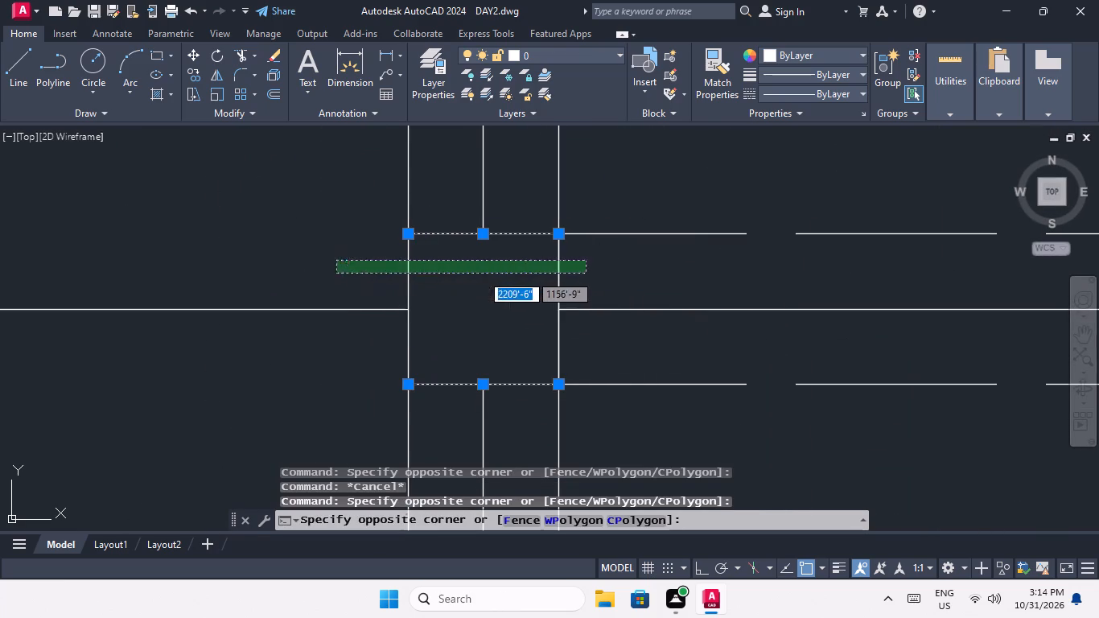
scroll(337, 272, down, 3)
middle_drag(460, 362, 210, 371)
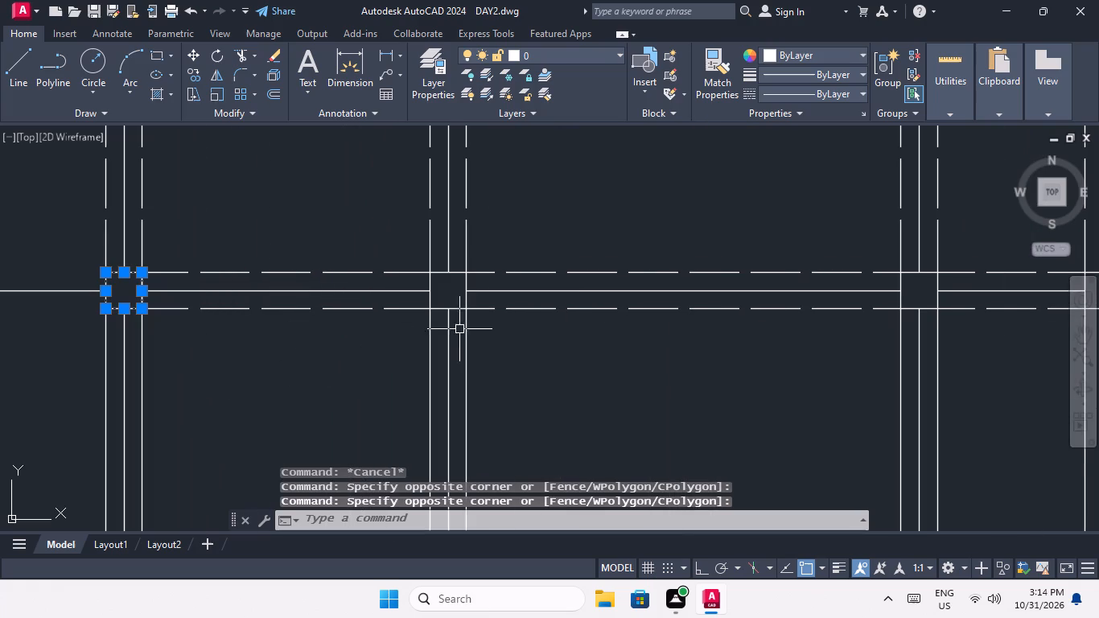
scroll(451, 286, up, 3)
click(533, 276)
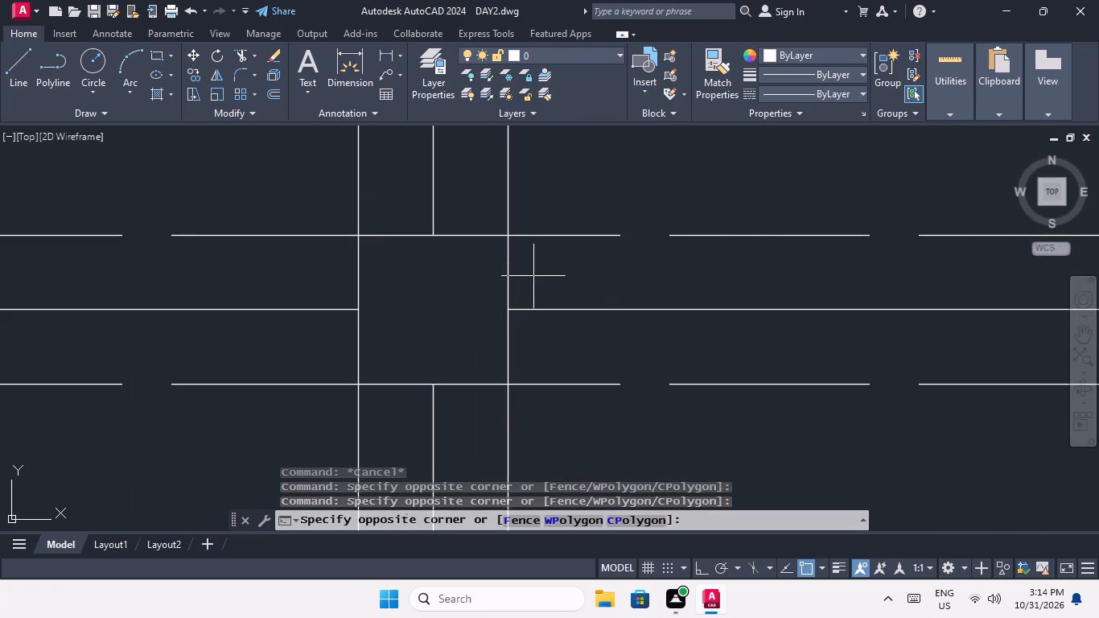
click(299, 276)
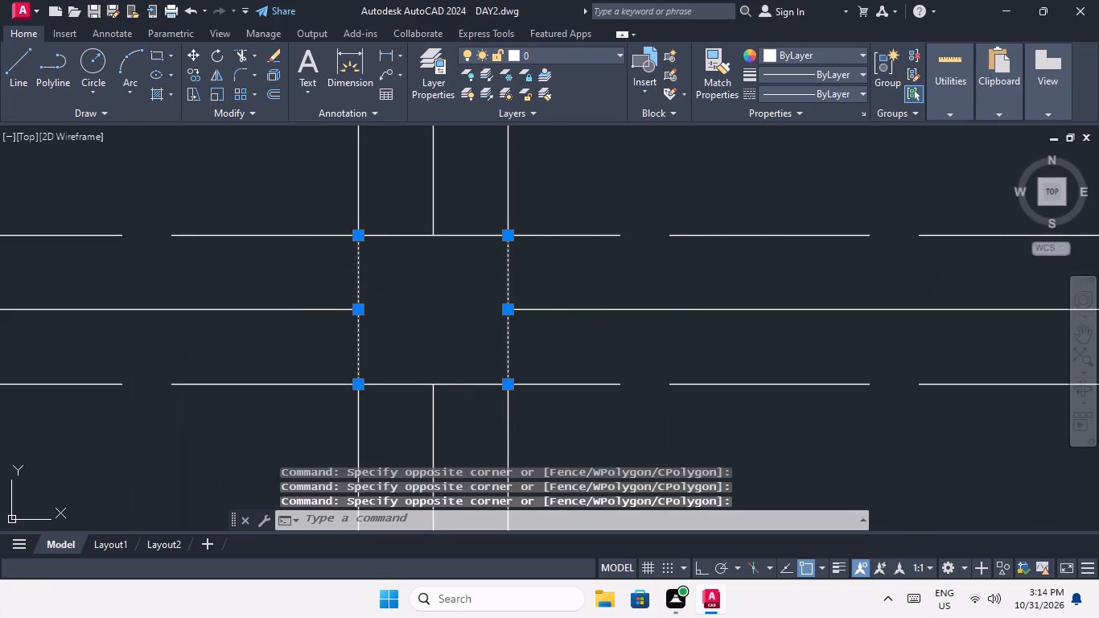
click(477, 414)
click(446, 215)
scroll(452, 238, down, 3)
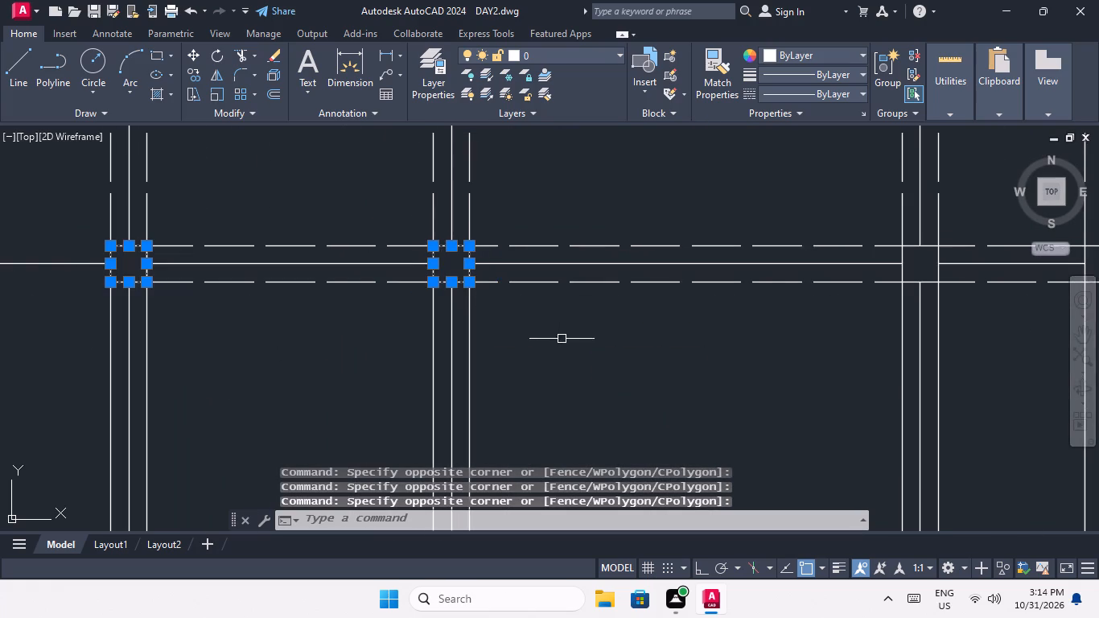
middle_drag(558, 339, 163, 371)
scroll(542, 297, up, 3)
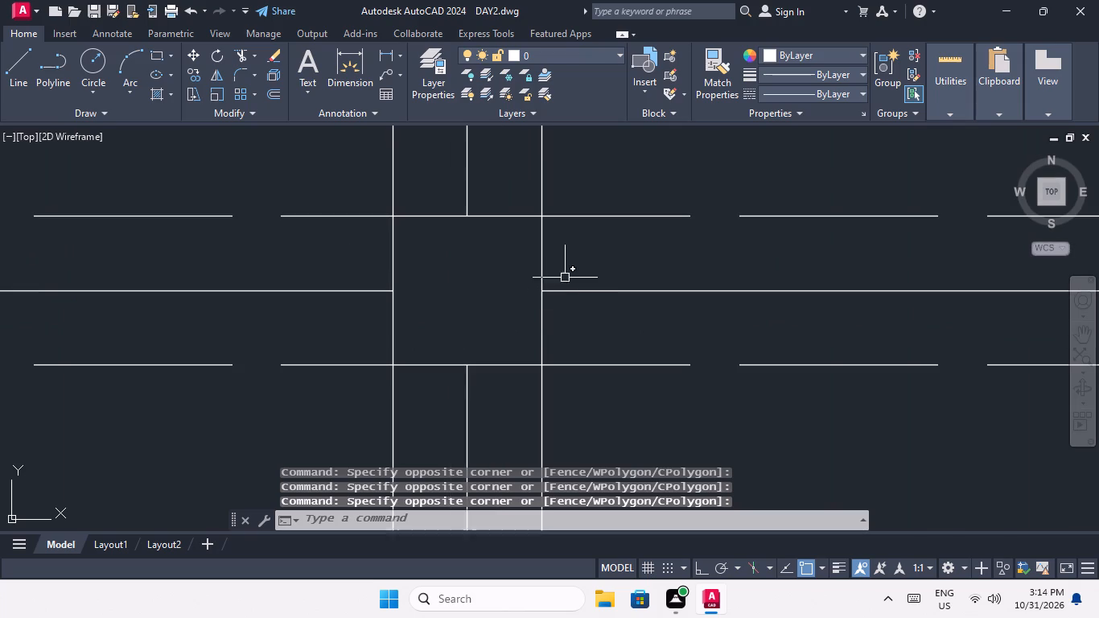
scroll(526, 256, up, 2)
scroll(540, 251, down, 1)
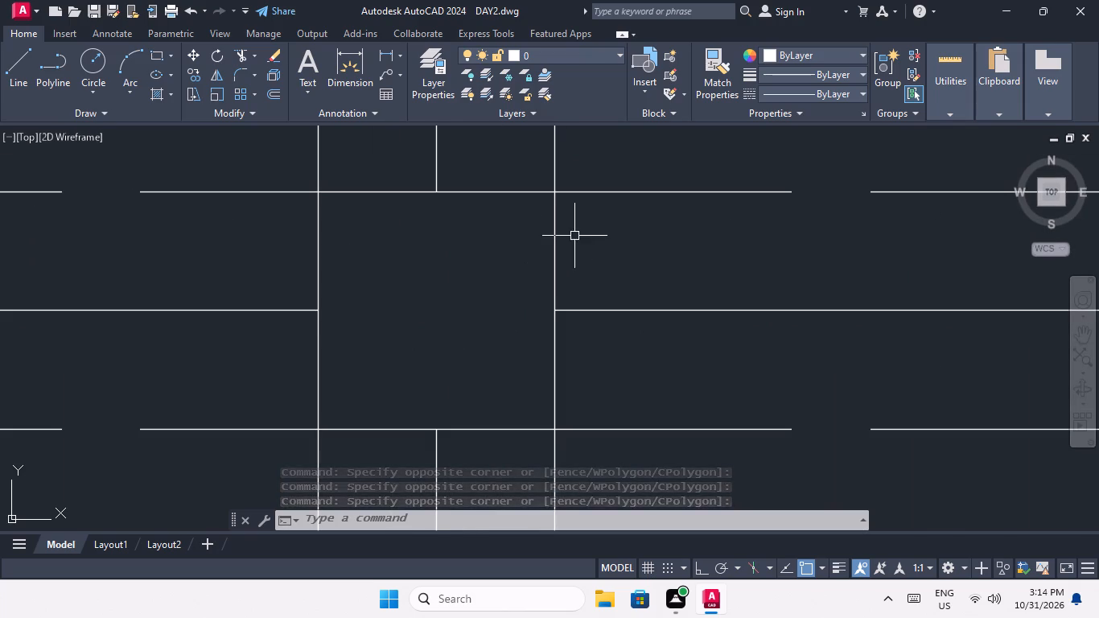
drag(574, 235, 557, 253)
click(293, 262)
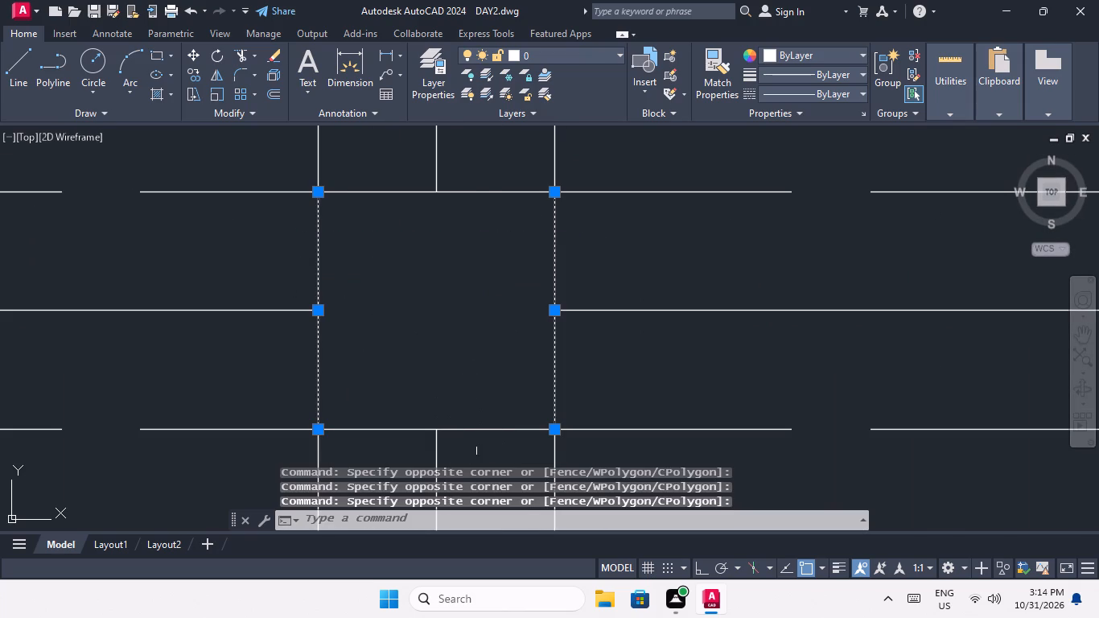
drag(490, 455, 490, 447)
click(475, 183)
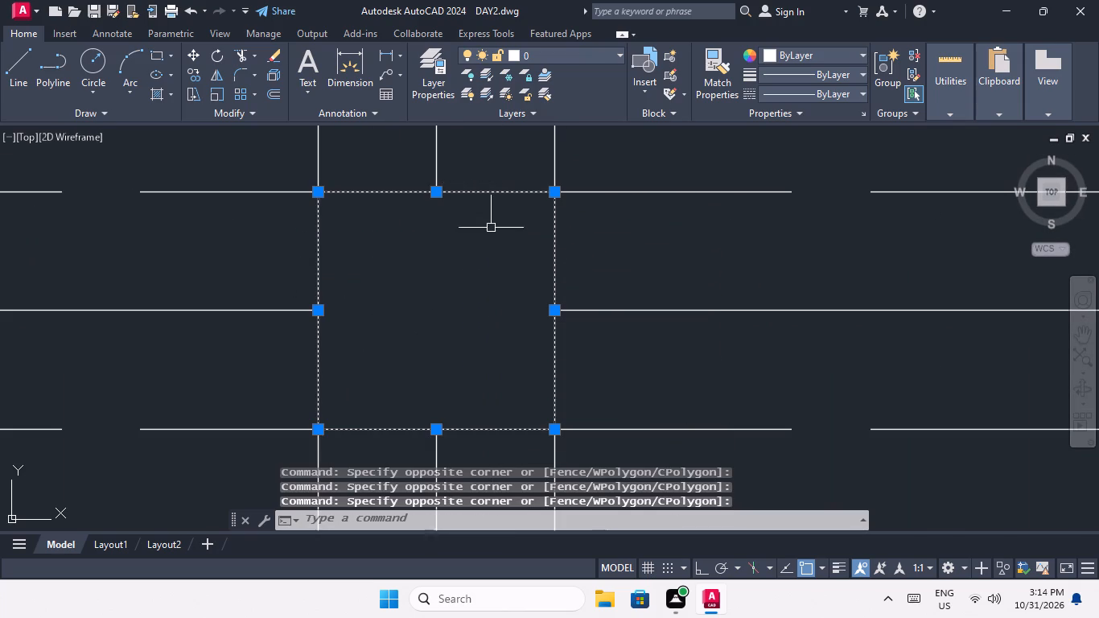
scroll(493, 235, down, 3)
middle_drag(579, 298, 325, 322)
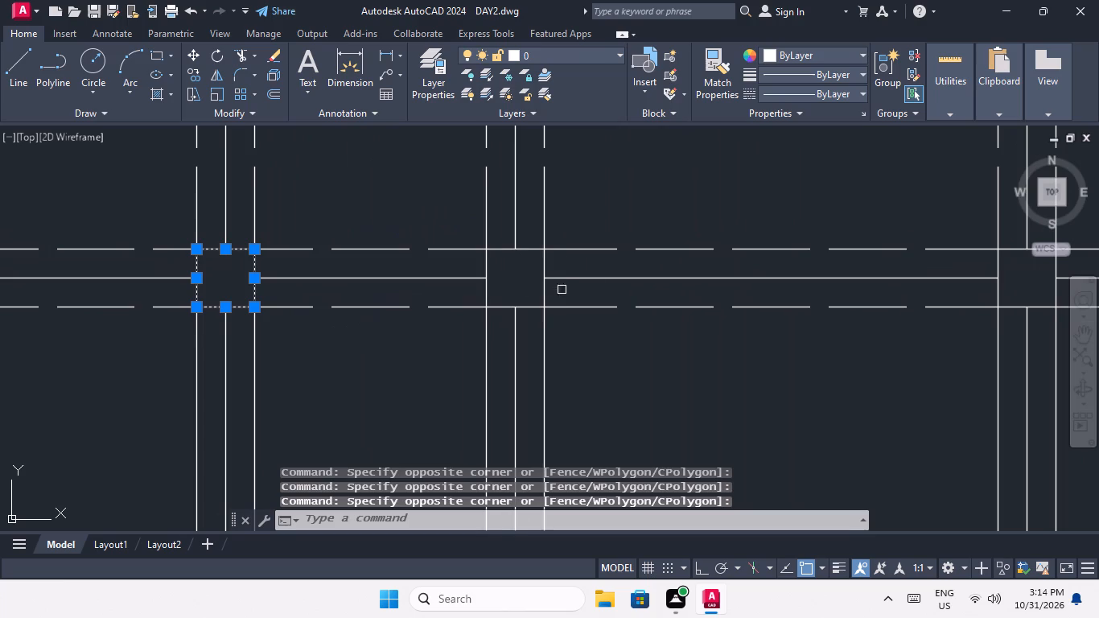
scroll(529, 247, up, 2)
drag(583, 287, 566, 288)
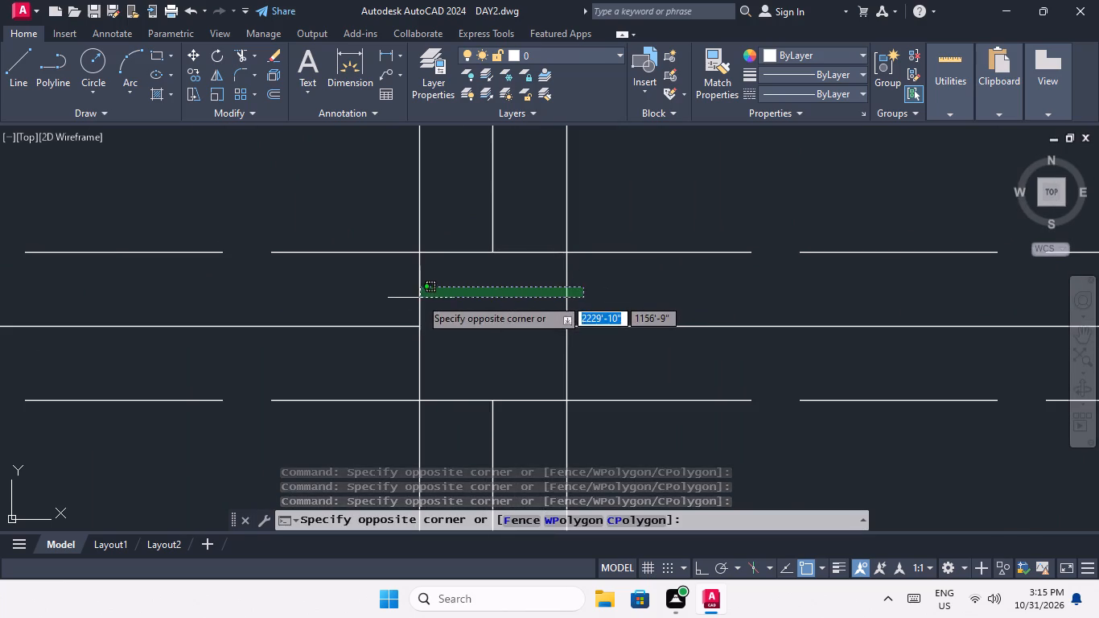
click(390, 297)
drag(535, 426, 535, 414)
click(522, 233)
scroll(521, 264, down, 2)
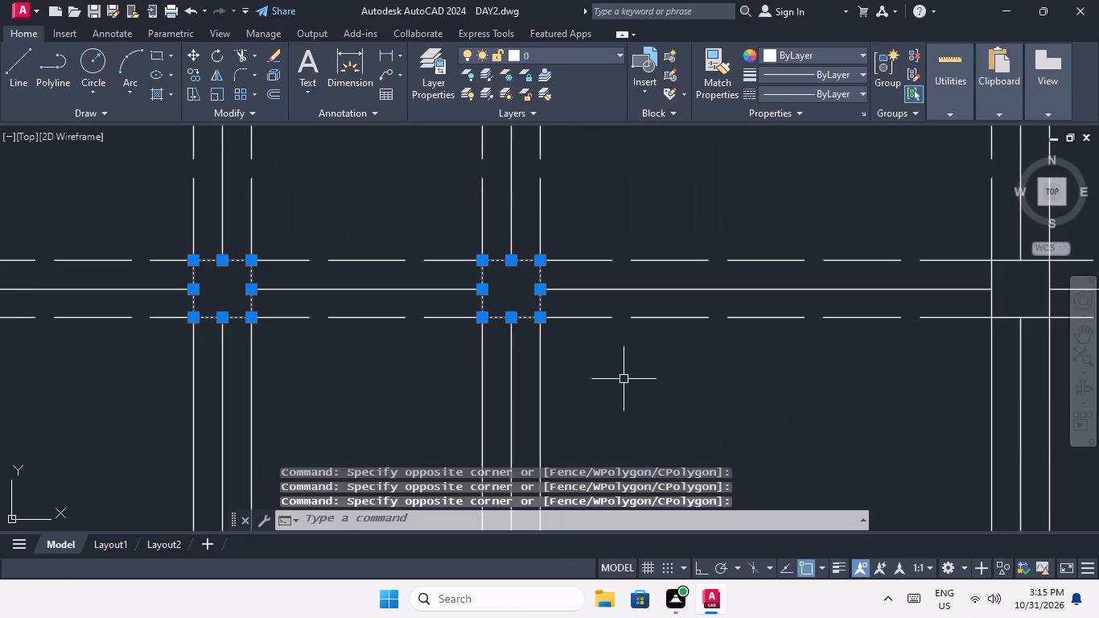
middle_drag(622, 378, 437, 391)
scroll(531, 356, down, 2)
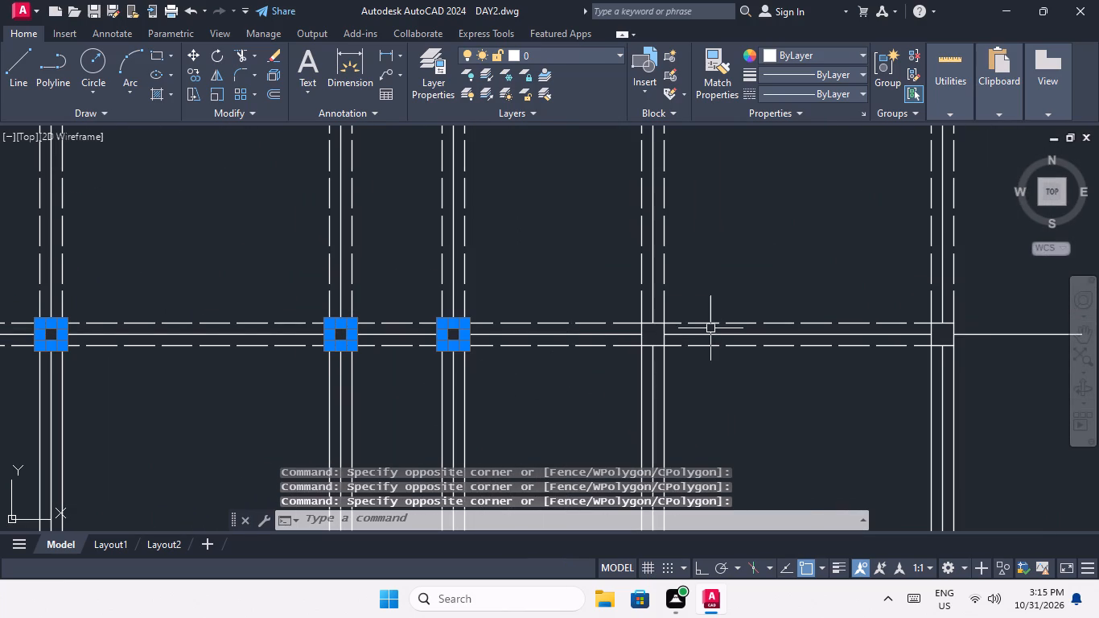
scroll(648, 336, up, 4)
drag(758, 308, 742, 323)
click(549, 330)
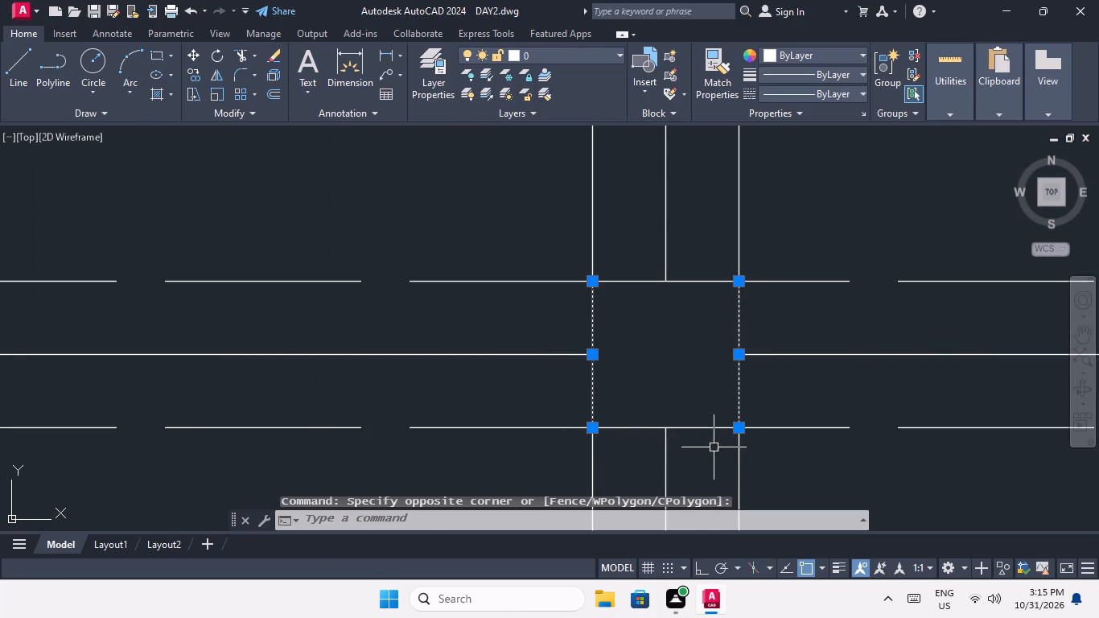
drag(714, 447, 702, 415)
click(680, 257)
scroll(682, 263, down, 3)
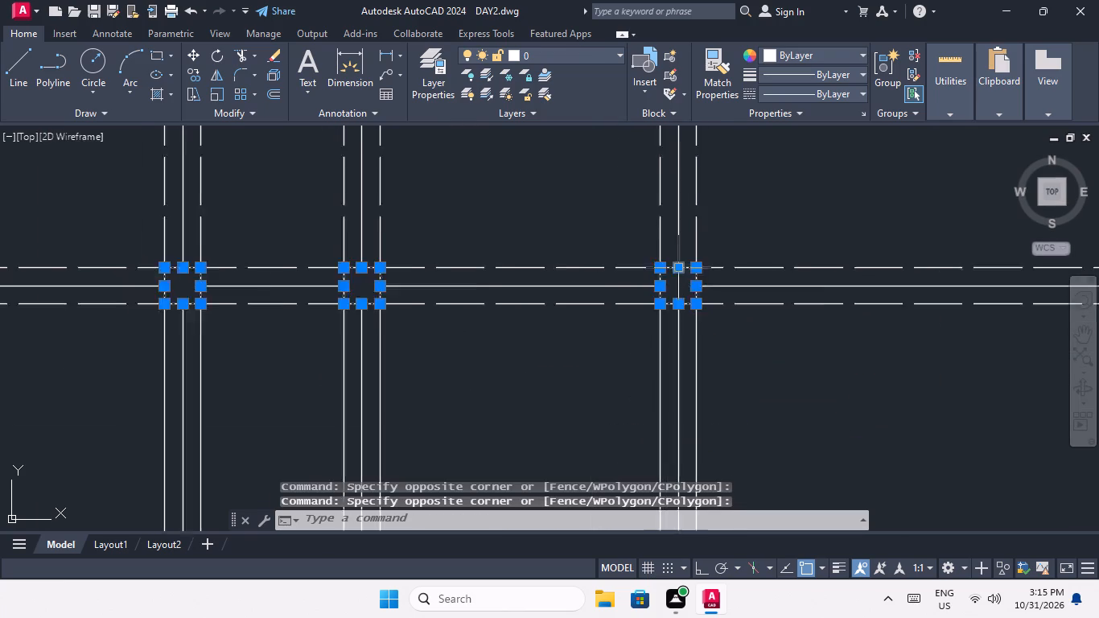
scroll(684, 266, down, 1)
middle_drag(751, 319, 361, 348)
scroll(589, 304, up, 4)
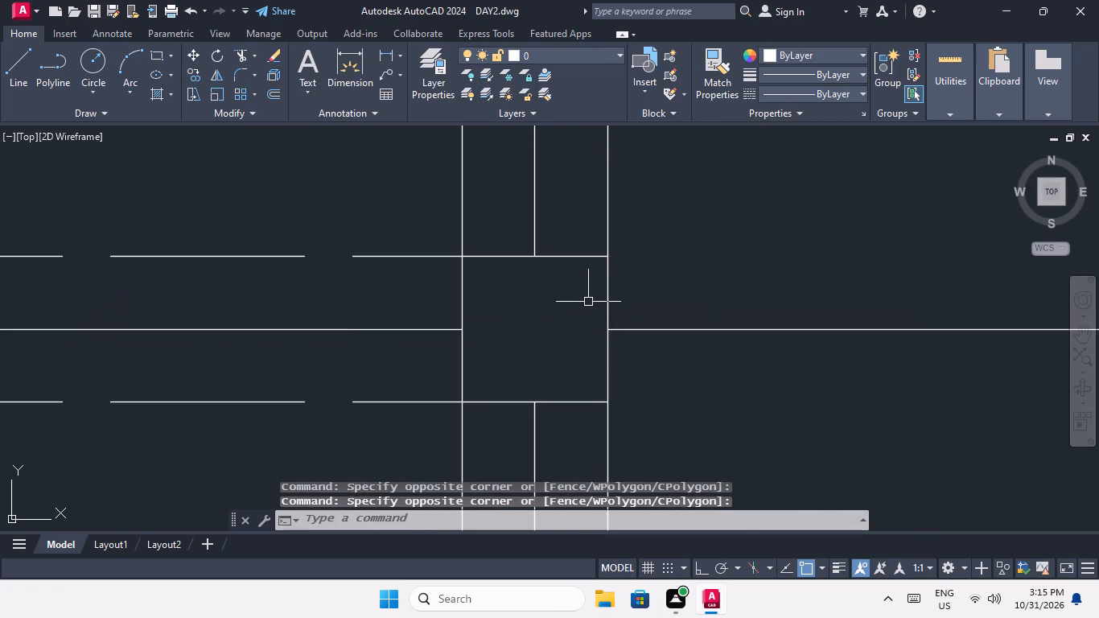
drag(632, 286, 607, 289)
click(436, 295)
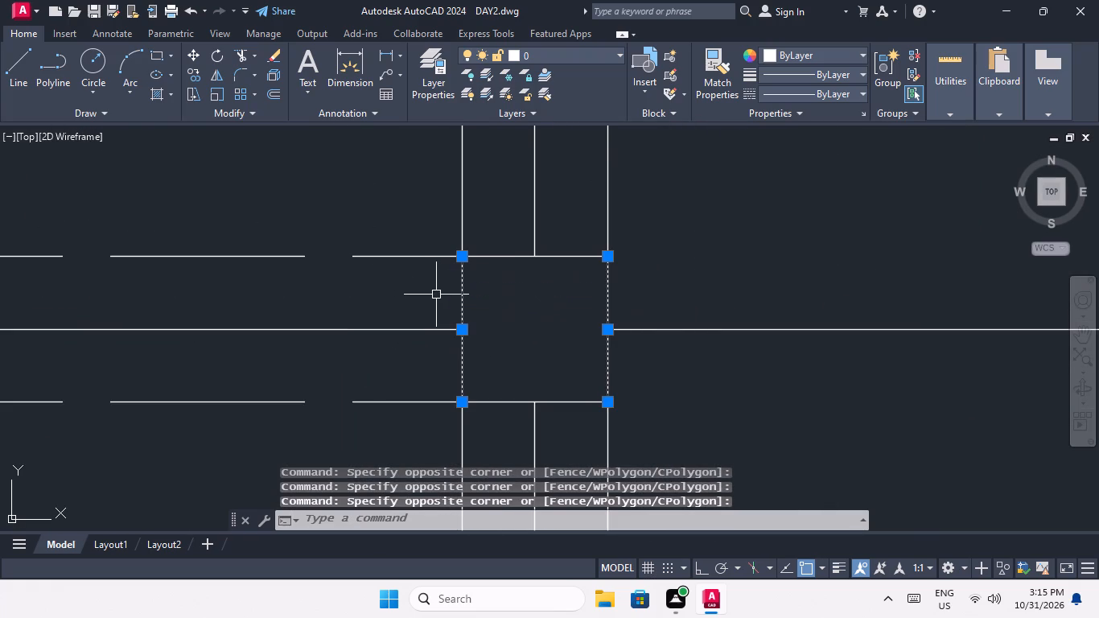
drag(576, 428, 574, 414)
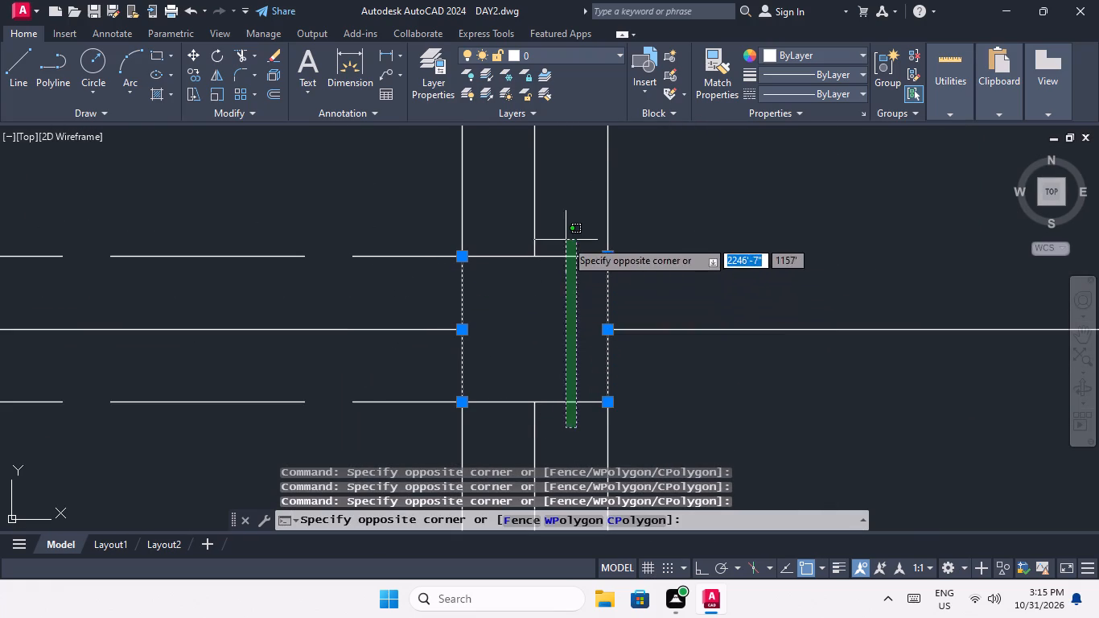
click(565, 235)
Add the edges of the column squares at the two leftmost intersections along the sixth horizontal grid line from the top to the selection.
scroll(565, 235, down, 3)
middle_drag(484, 344, 590, 302)
scroll(575, 299, down, 2)
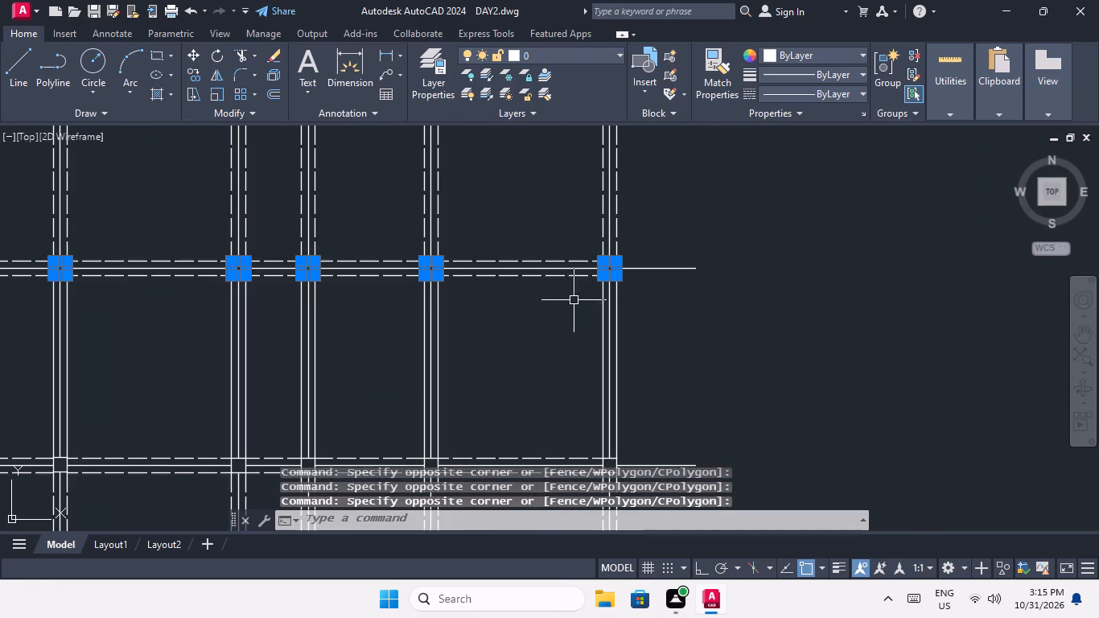
middle_drag(506, 382, 735, 273)
scroll(721, 271, down, 1)
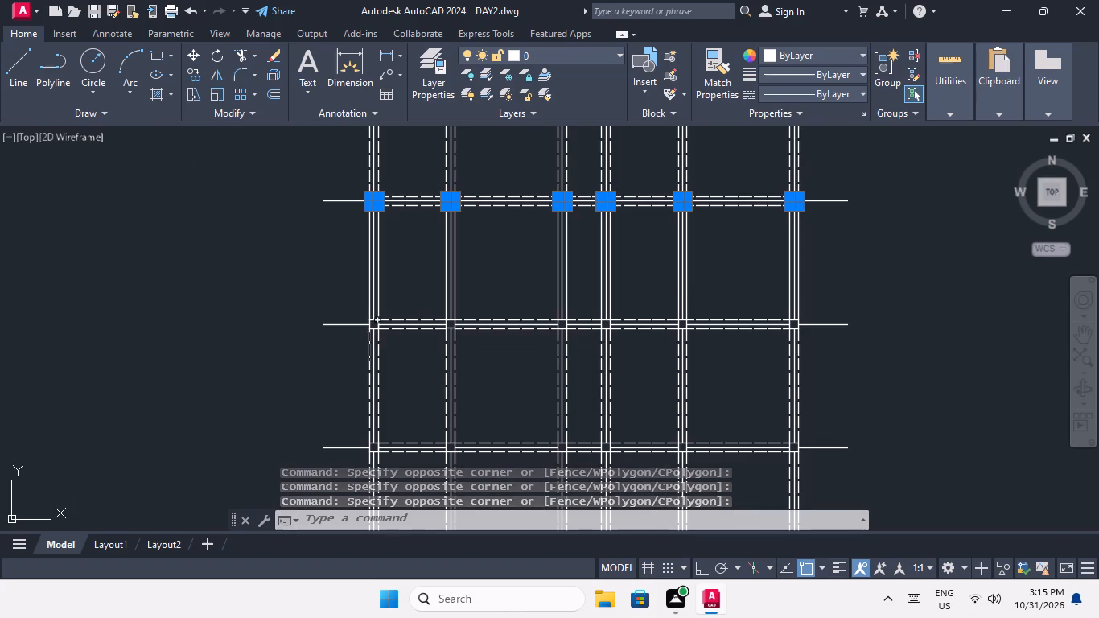
scroll(369, 324, up, 6)
drag(455, 275, 440, 278)
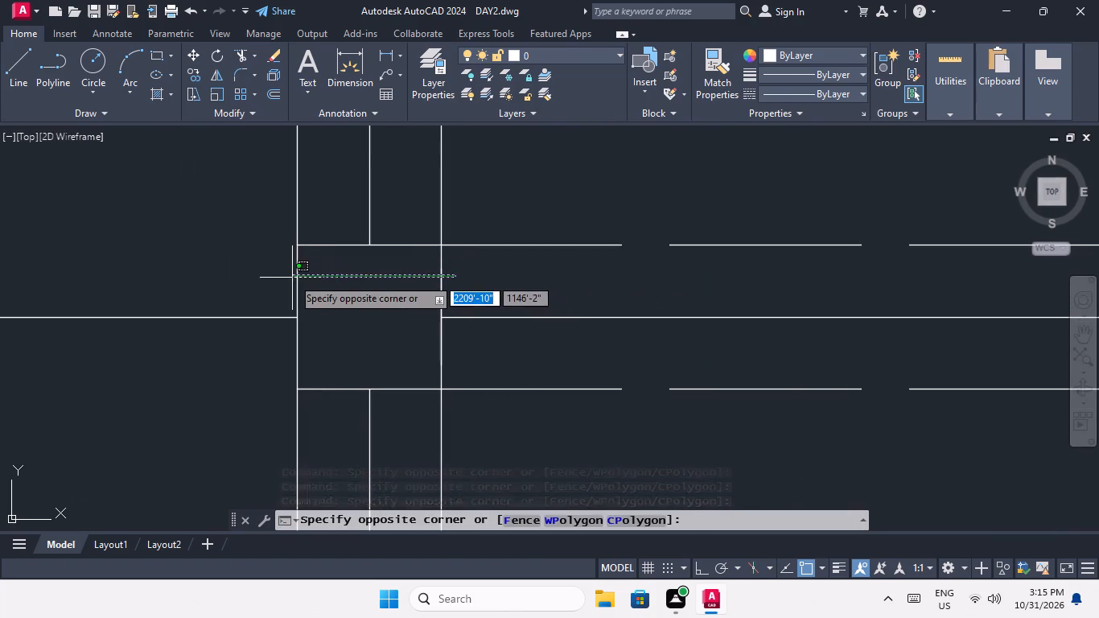
click(292, 278)
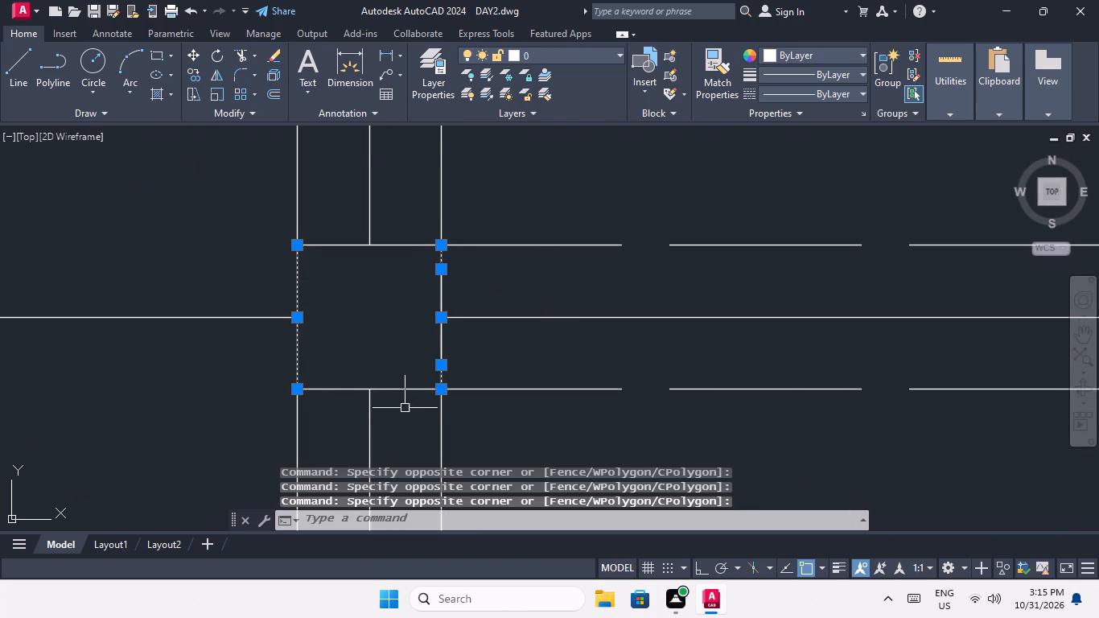
click(404, 409)
click(391, 239)
scroll(399, 234, down, 3)
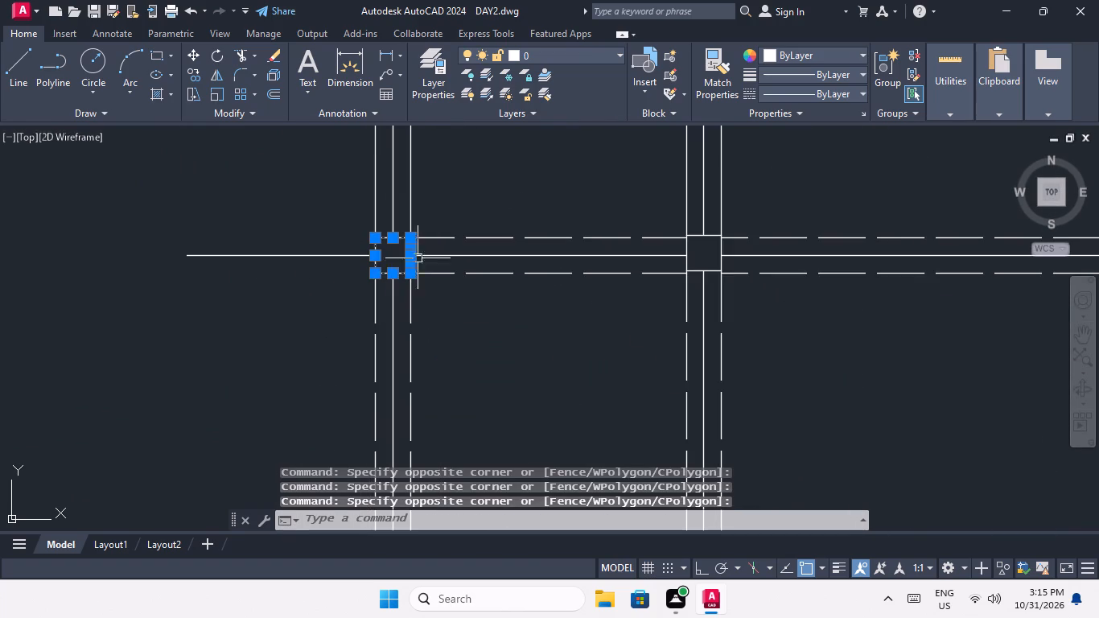
middle_drag(497, 307, 114, 326)
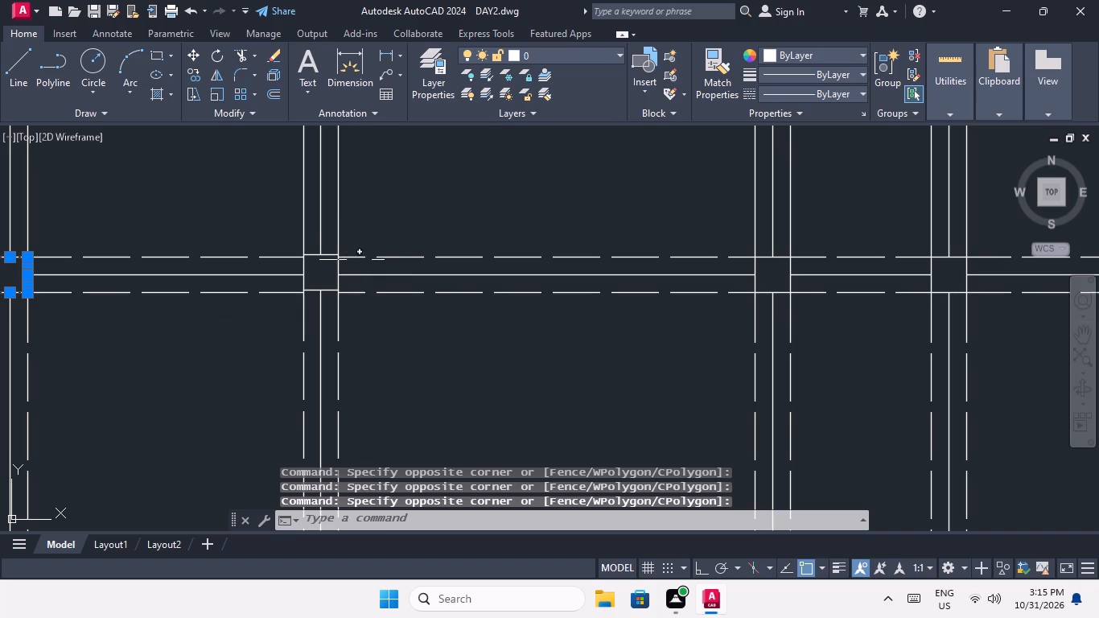
scroll(317, 266, up, 3)
drag(422, 260, 414, 262)
click(210, 273)
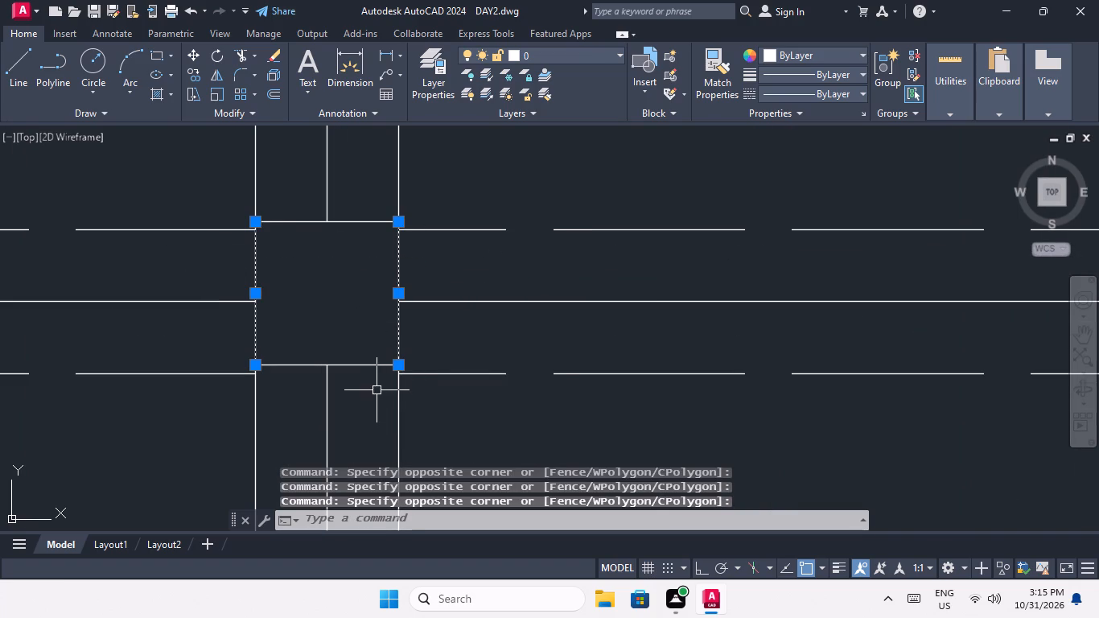
click(367, 385)
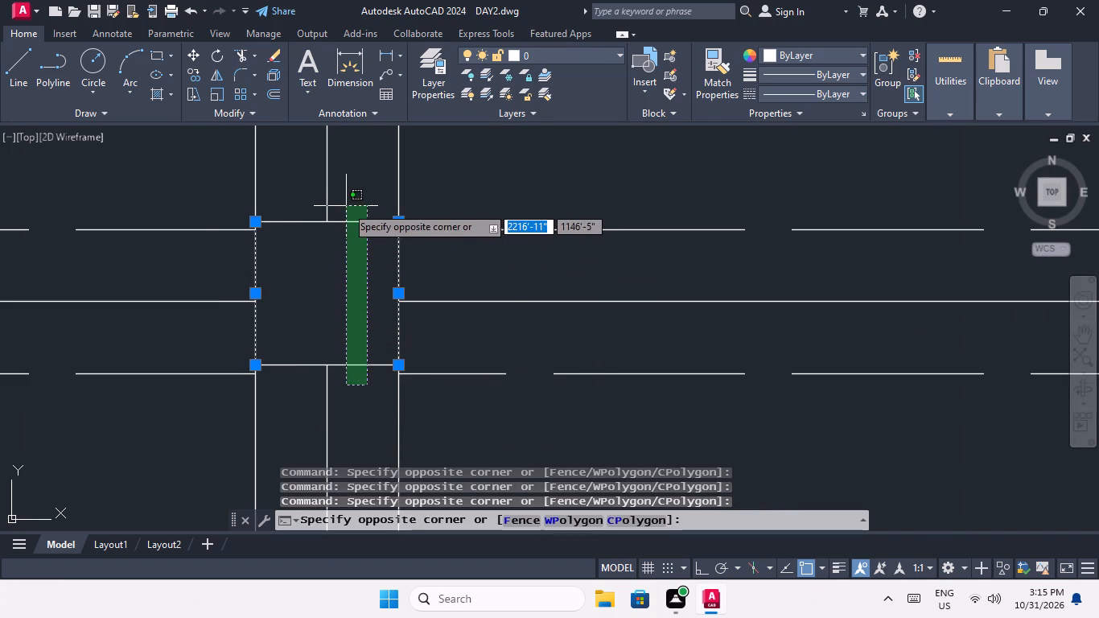
click(346, 205)
Add the edges of the column squares at the third and fourth intersections along the sixth horizontal grid line to the selection.
scroll(348, 204, down, 3)
middle_drag(438, 287, 56, 312)
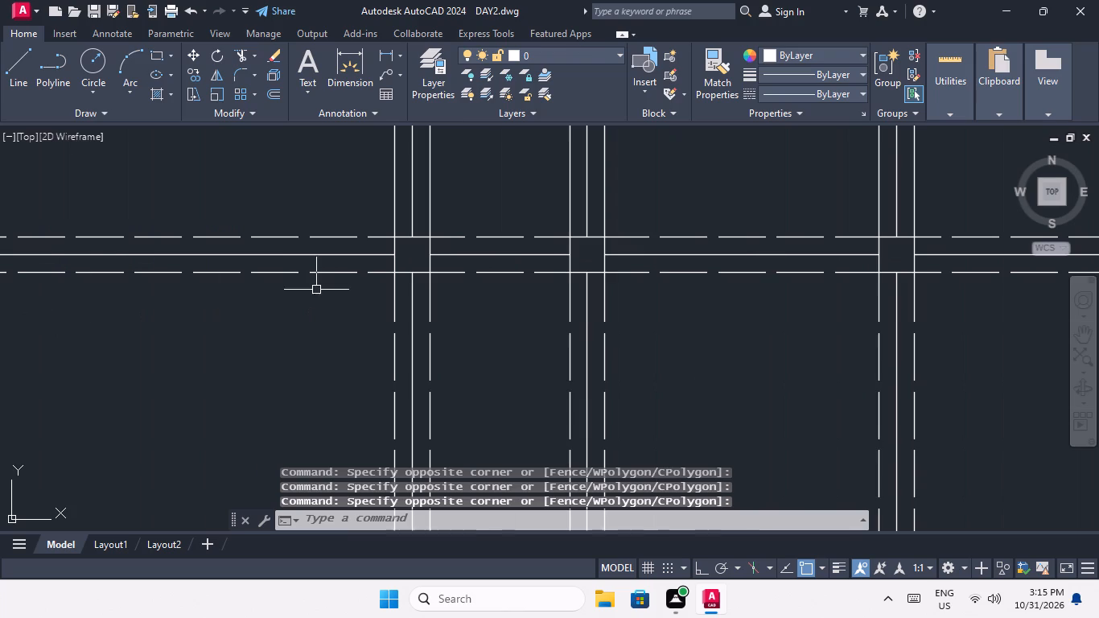
scroll(316, 288, down, 2)
scroll(351, 274, up, 5)
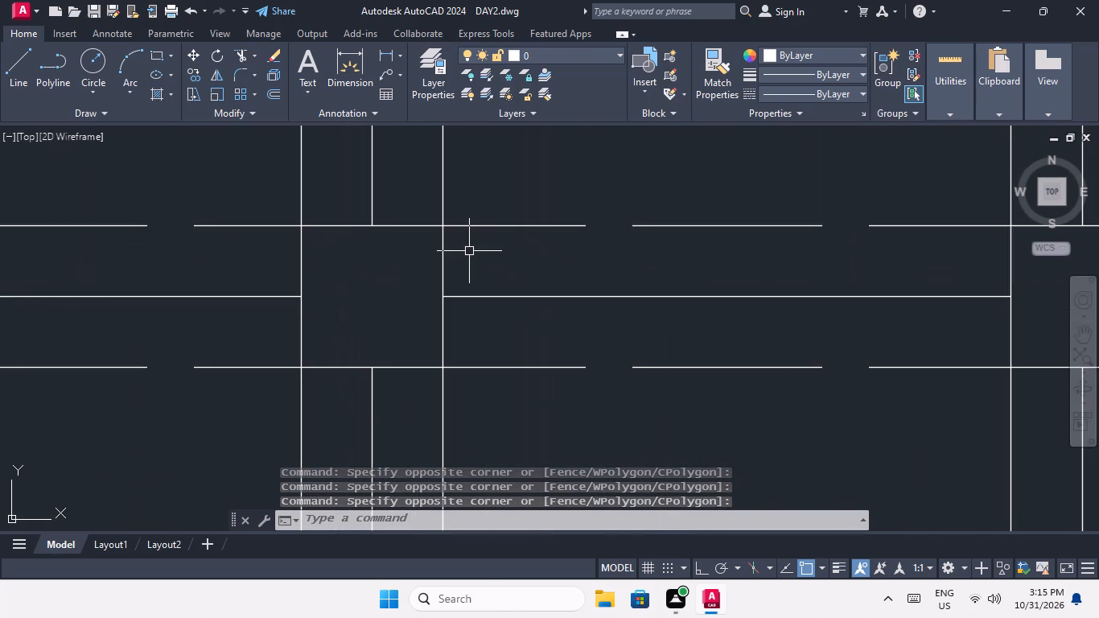
click(469, 250)
click(272, 260)
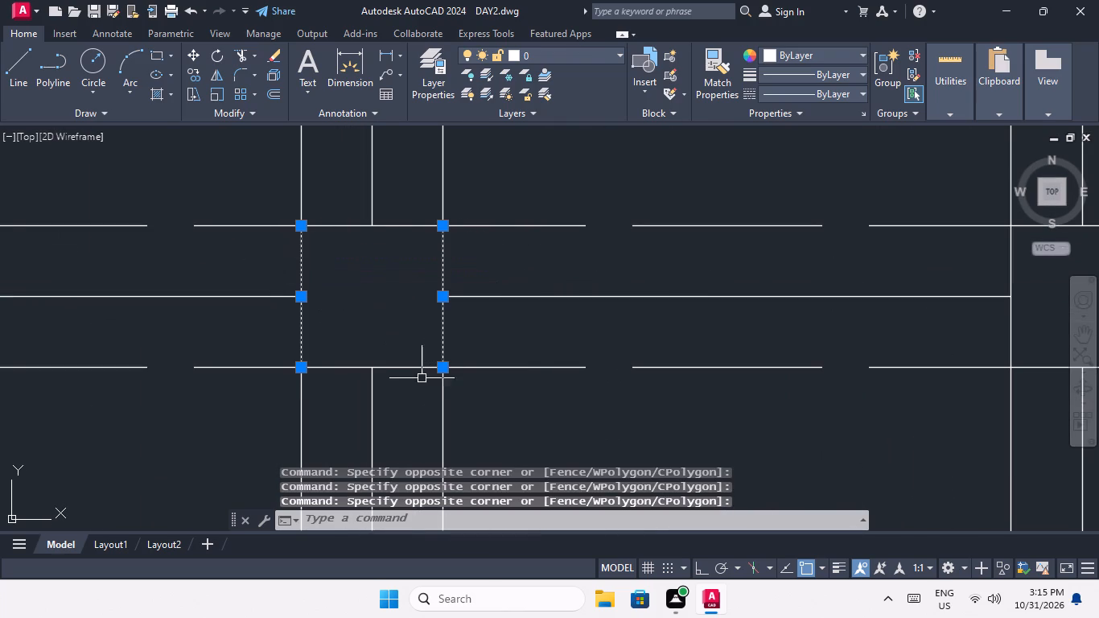
click(418, 386)
click(393, 202)
scroll(393, 202, down, 2)
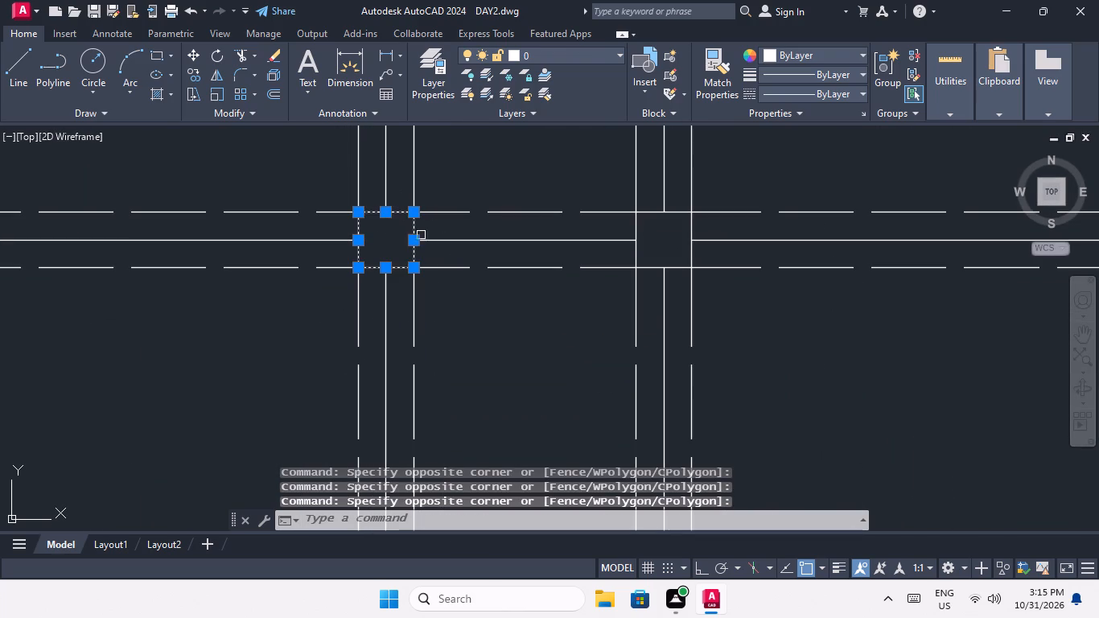
scroll(655, 219, up, 2)
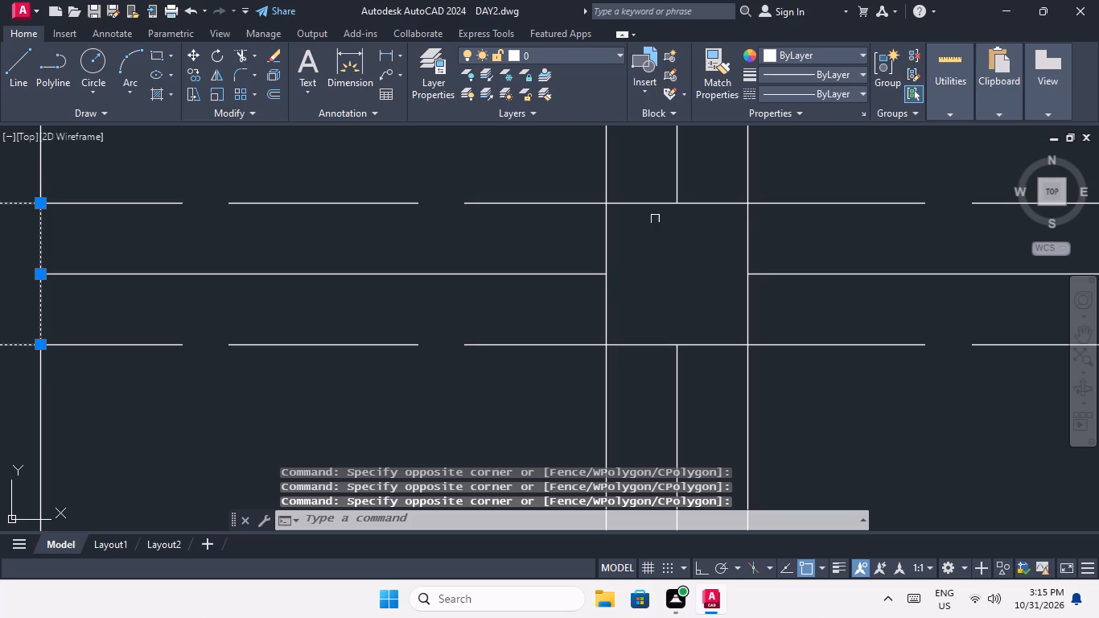
scroll(732, 233, up, 1)
drag(791, 227, 739, 242)
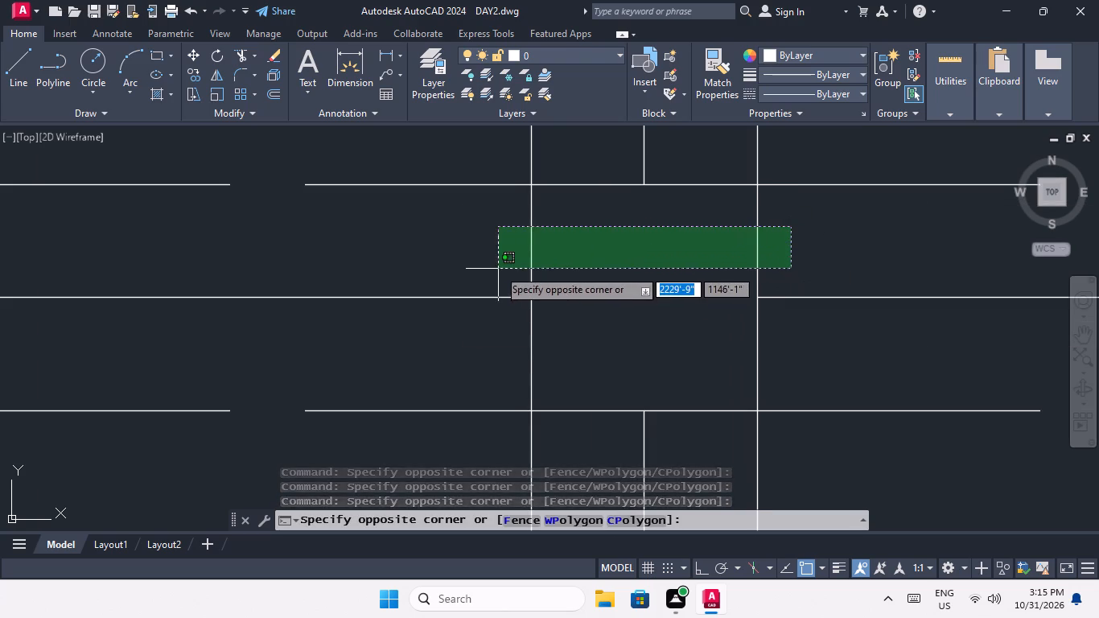
click(498, 268)
scroll(517, 235, down, 3)
scroll(566, 280, up, 3)
click(575, 315)
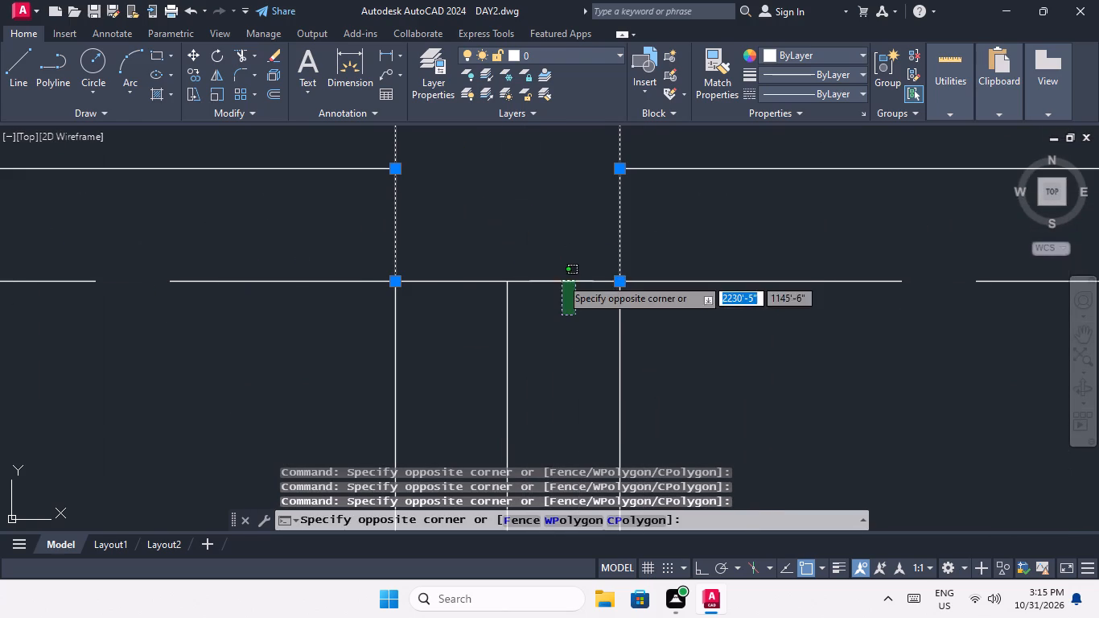
middle_drag(564, 280, 566, 399)
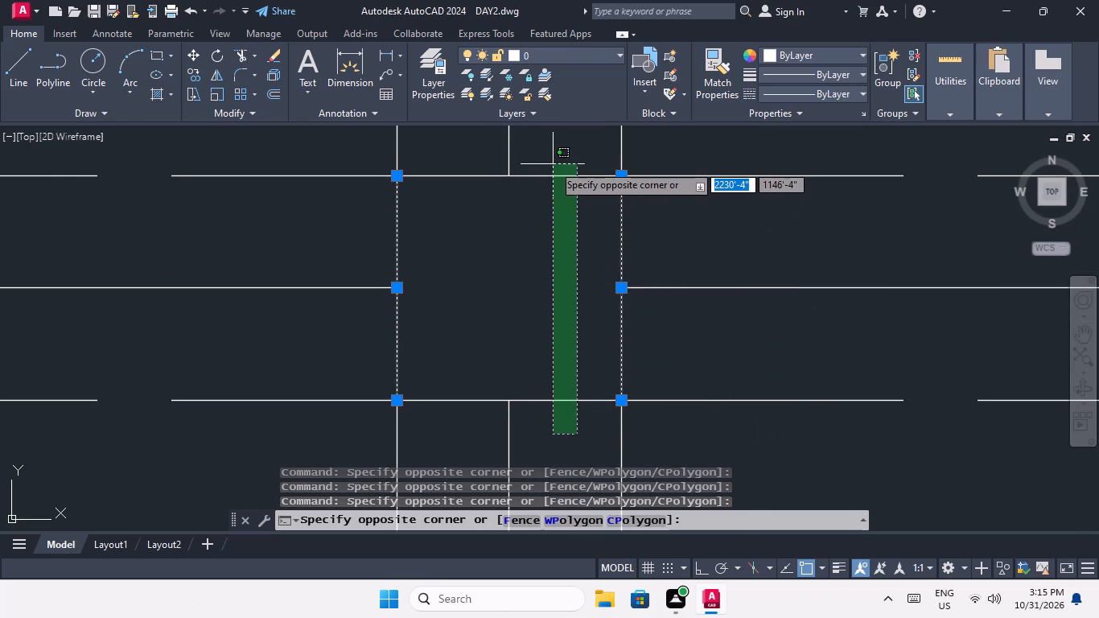
click(553, 164)
Add the last two column squares along the sixth horizontal grid line and change the selected fifth- and sixth-line squares to Red.
scroll(539, 212, down, 3)
middle_drag(650, 319, 389, 322)
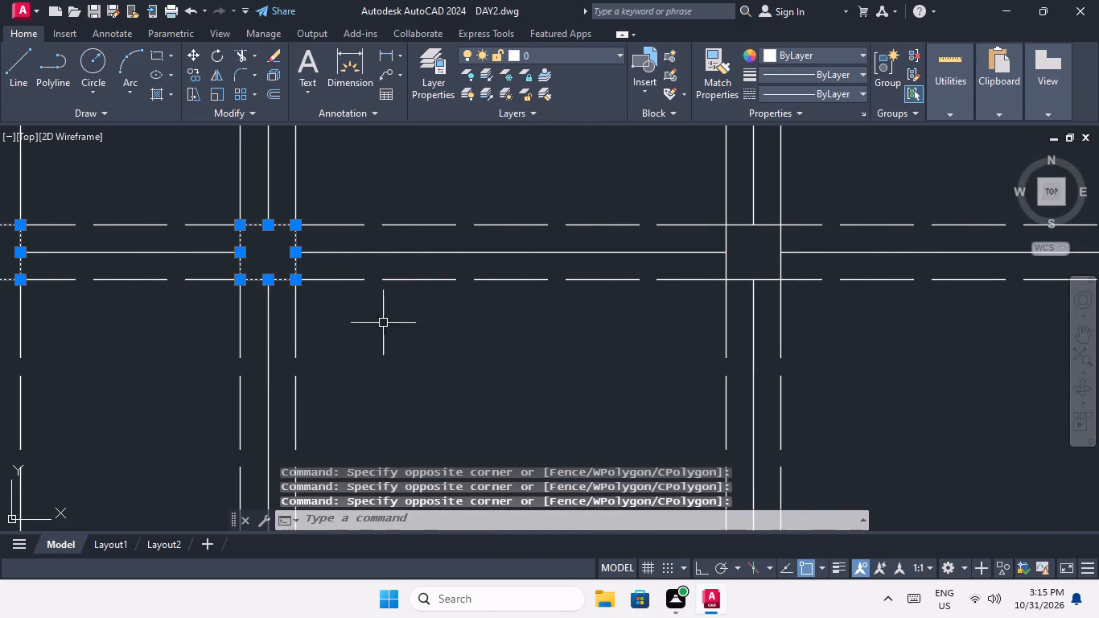
scroll(461, 323, down, 1)
scroll(662, 269, up, 4)
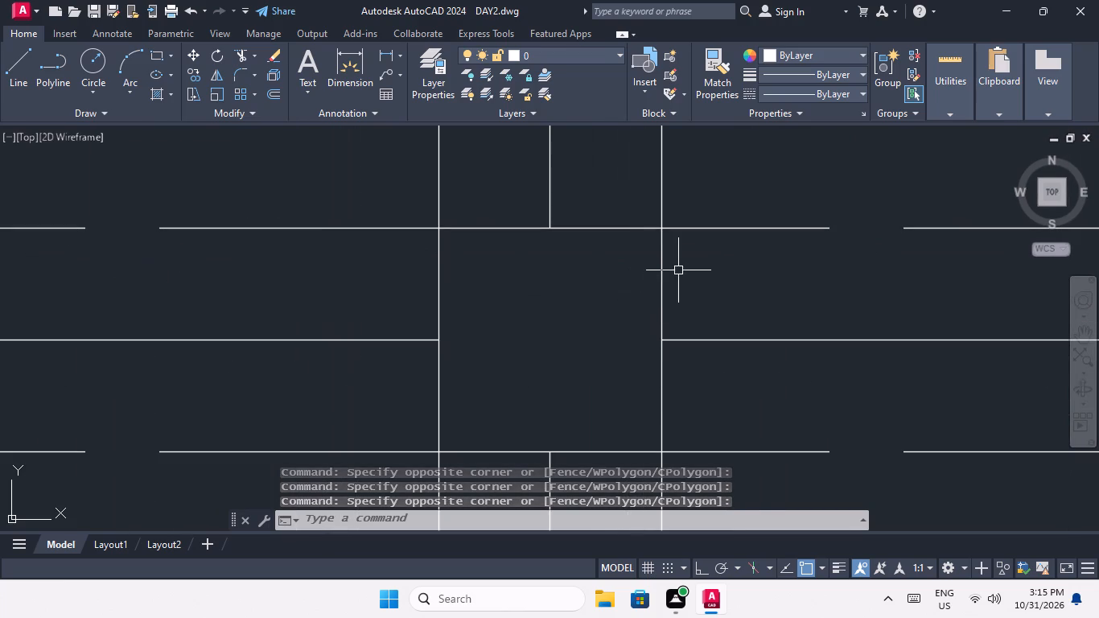
drag(678, 270, 638, 290)
drag(255, 299, 263, 301)
scroll(342, 282, down, 2)
scroll(442, 338, up, 1)
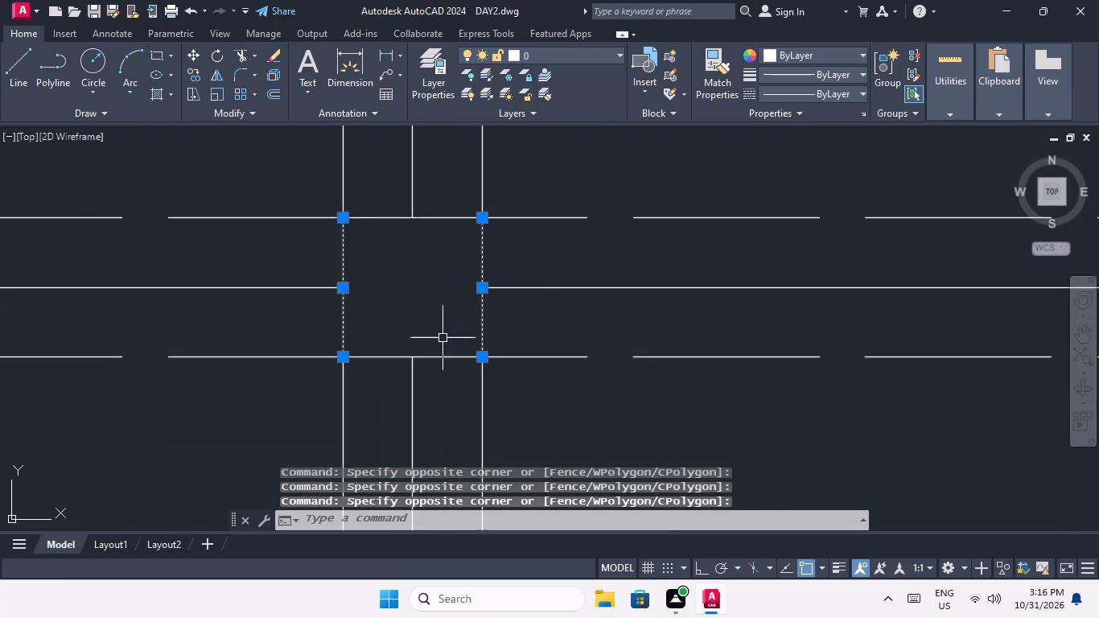
drag(450, 389, 448, 370)
click(435, 195)
scroll(466, 228, down, 3)
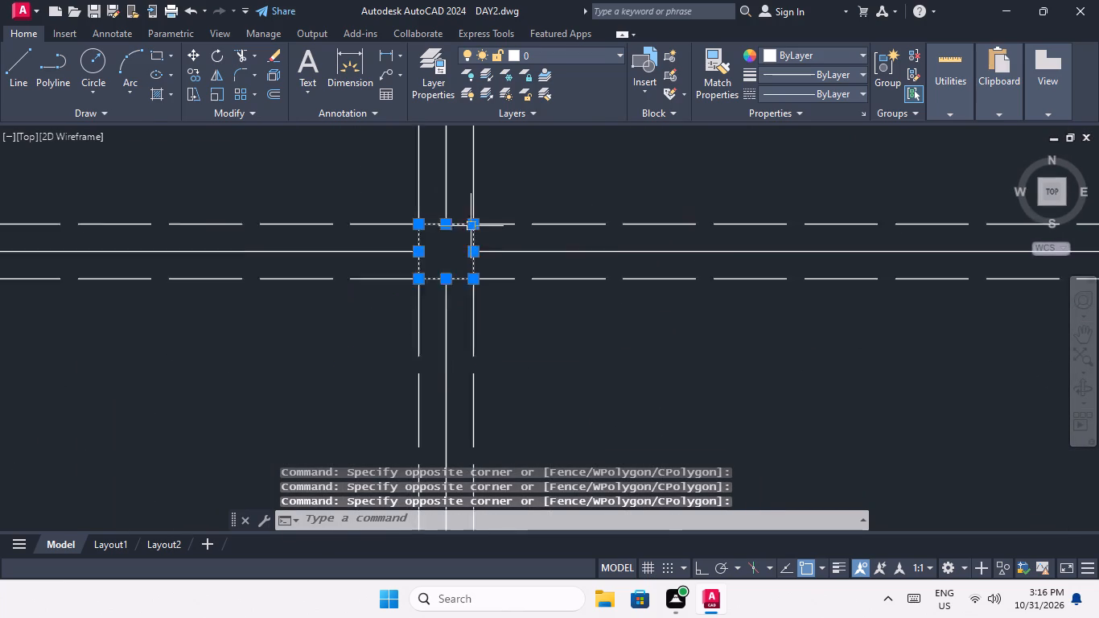
scroll(466, 229, down, 1)
middle_drag(561, 329, 326, 396)
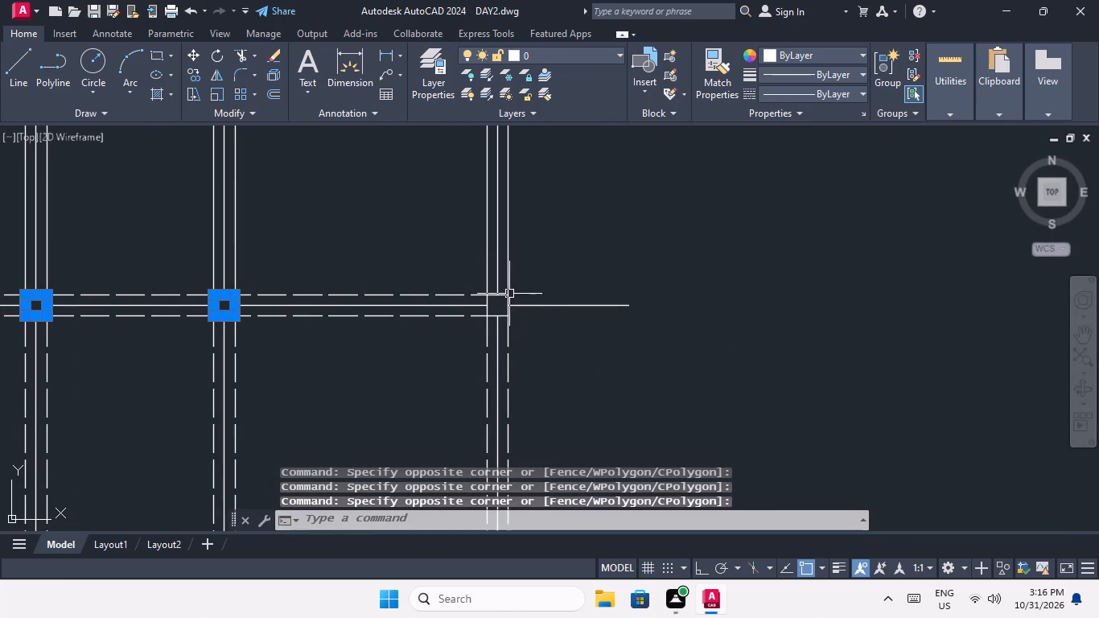
scroll(500, 295, up, 5)
drag(591, 308, 575, 314)
click(316, 345)
scroll(317, 343, down, 2)
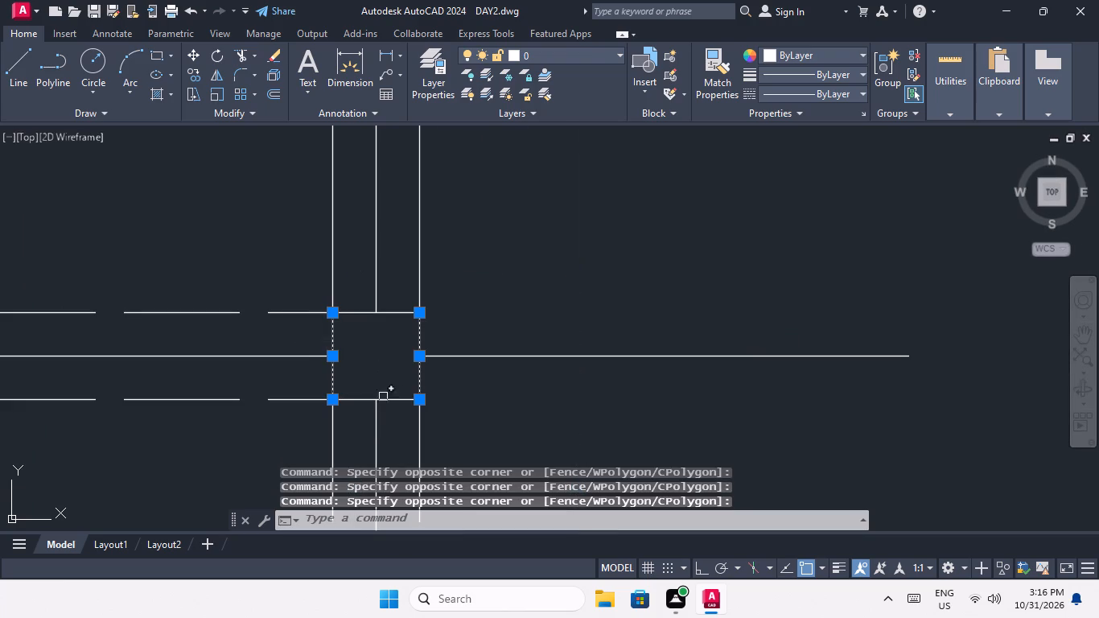
click(401, 409)
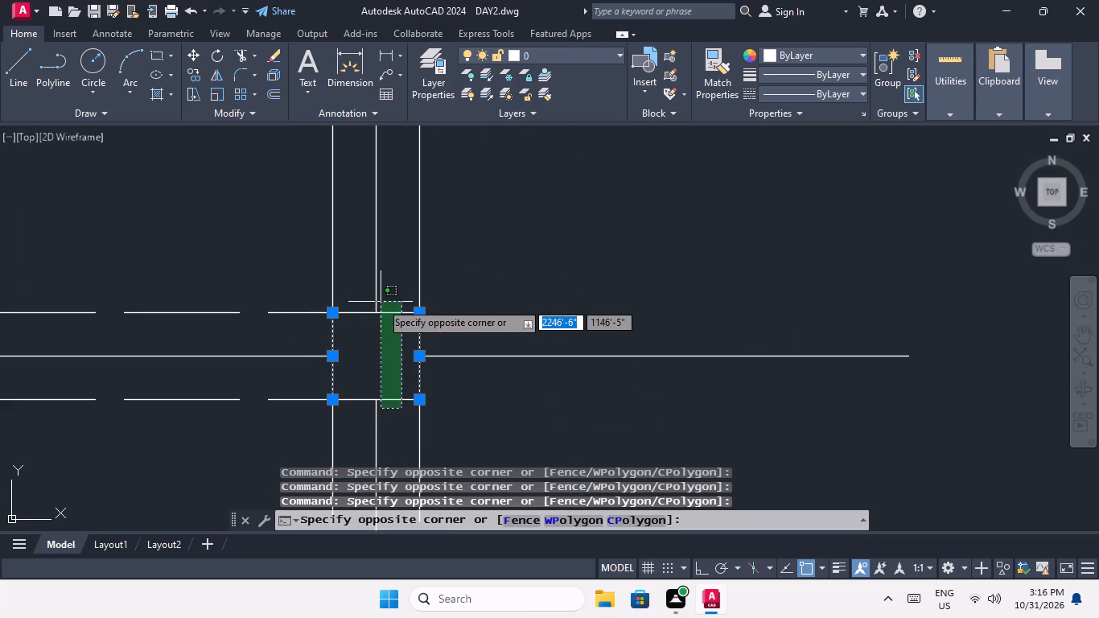
click(386, 298)
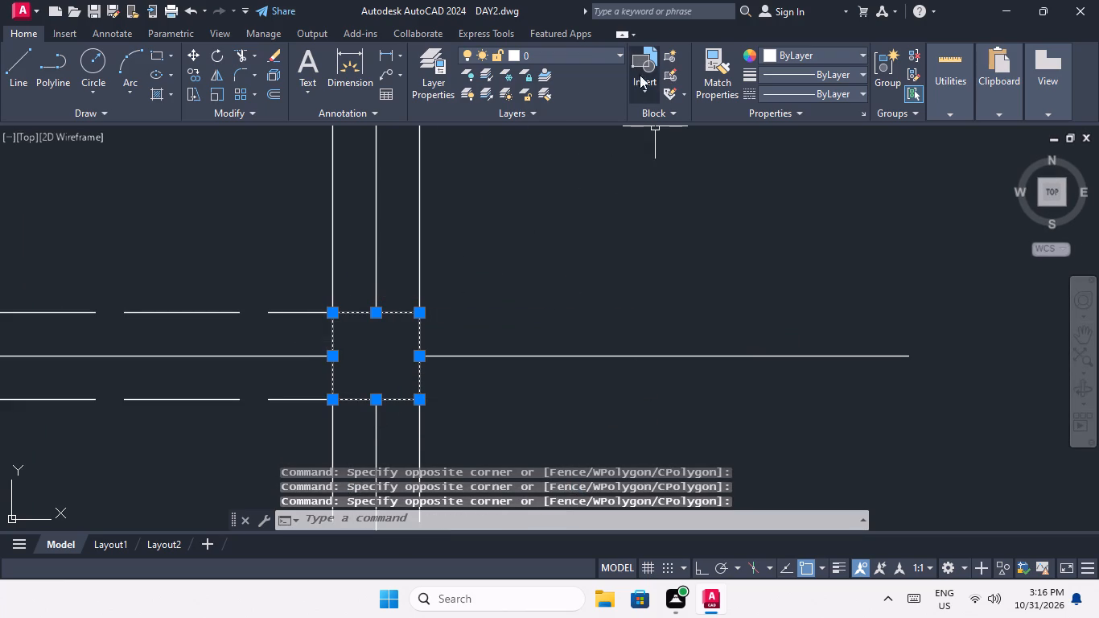
click(815, 55)
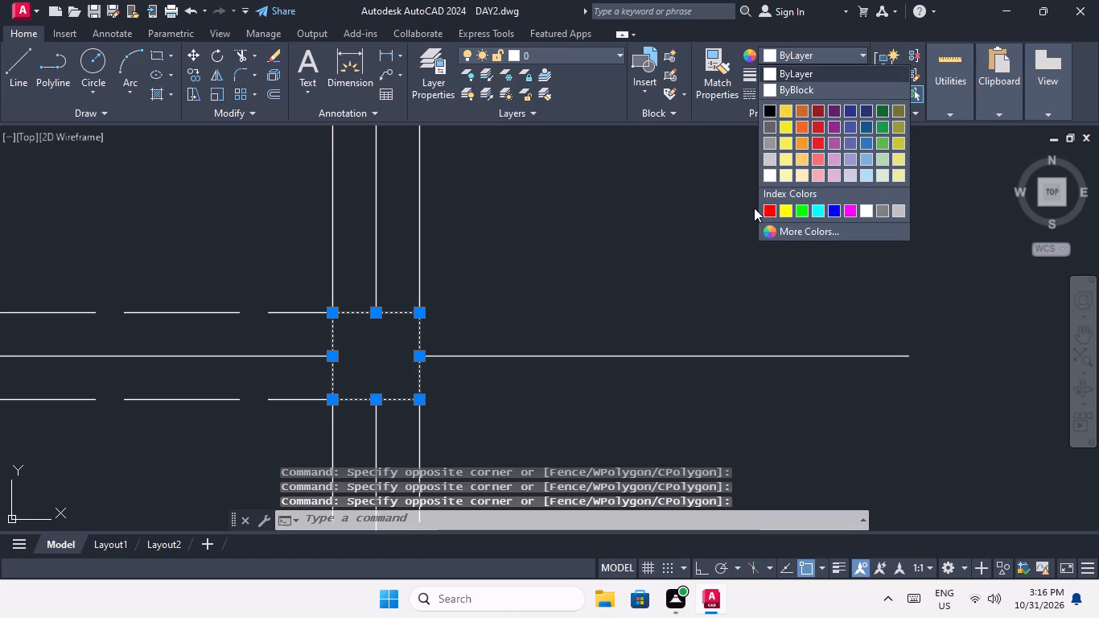
click(770, 209)
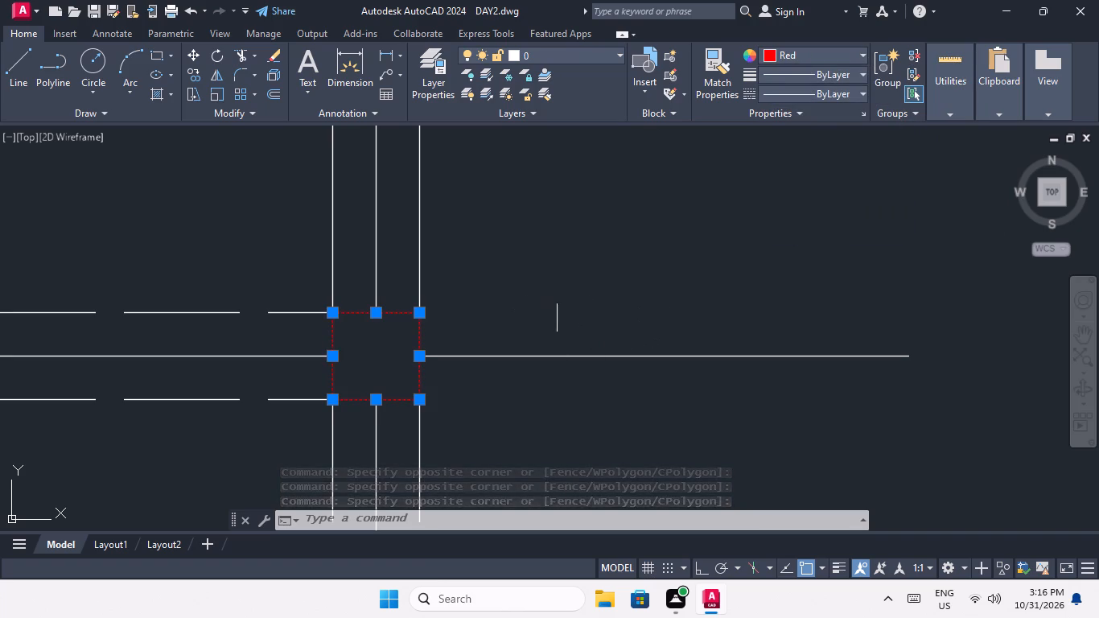
key(Escape)
Select the four edges of the column squares at the two leftmost intersections along the seventh horizontal grid line from the top.
scroll(506, 343, down, 4)
middle_drag(547, 373, 644, 340)
scroll(617, 360, down, 1)
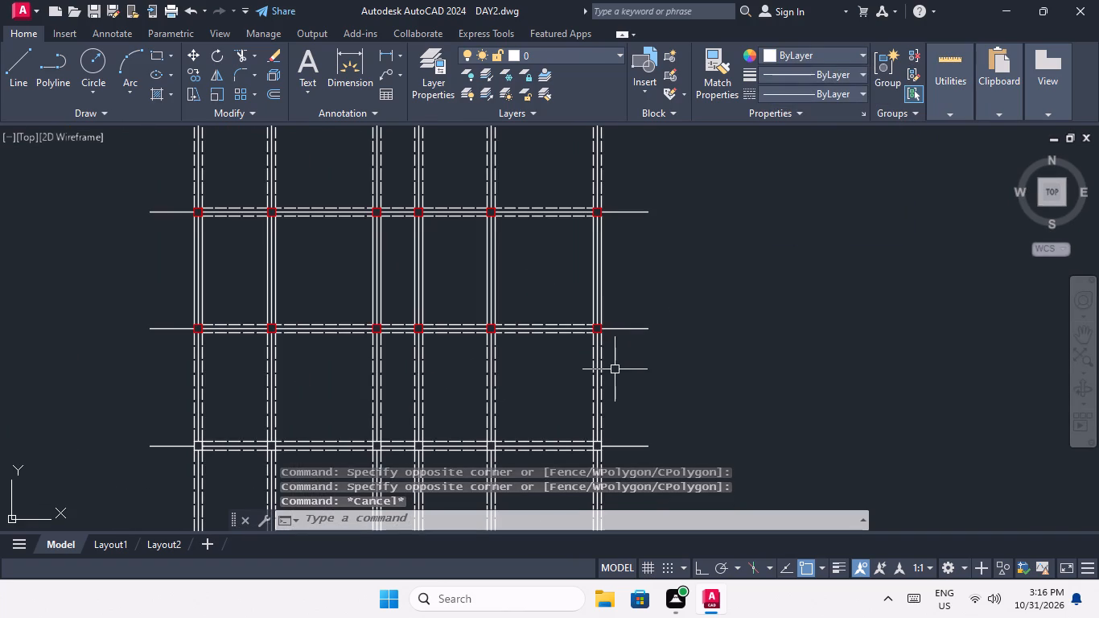
scroll(418, 245, down, 2)
middle_drag(412, 318, 427, 311)
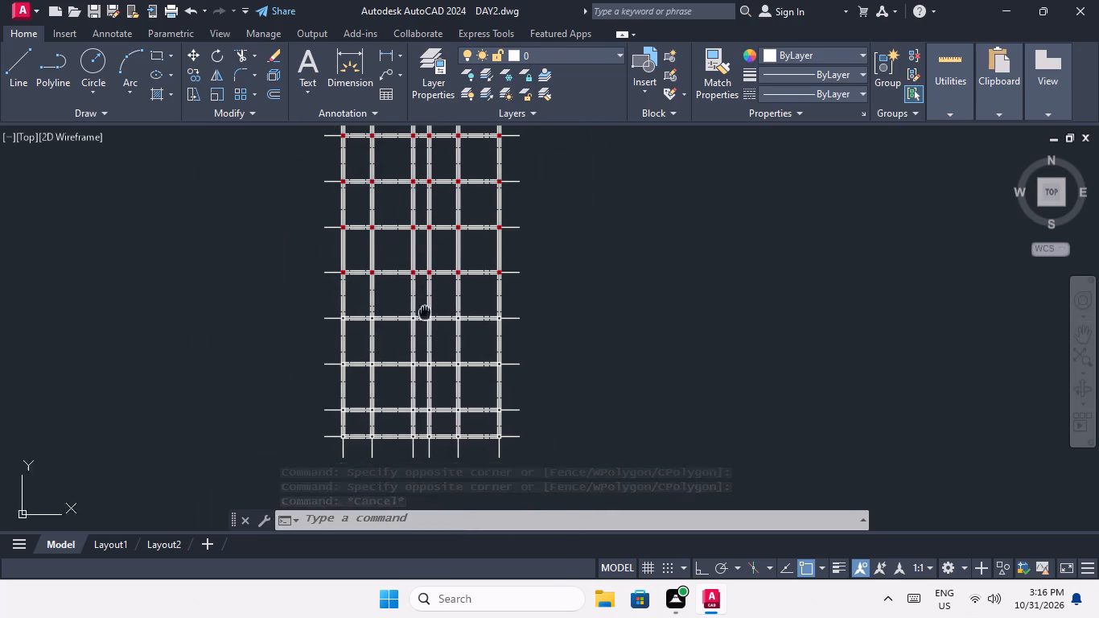
middle_drag(427, 311, 441, 266)
middle_drag(434, 279, 424, 426)
middle_drag(408, 434, 421, 370)
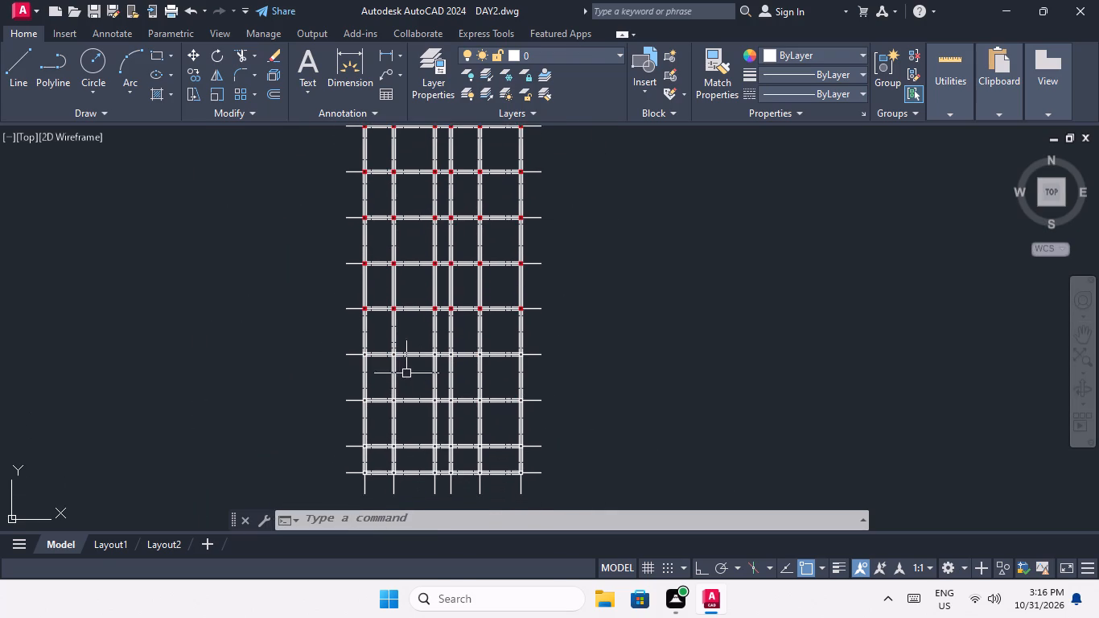
scroll(367, 365, up, 5)
scroll(309, 269, up, 3)
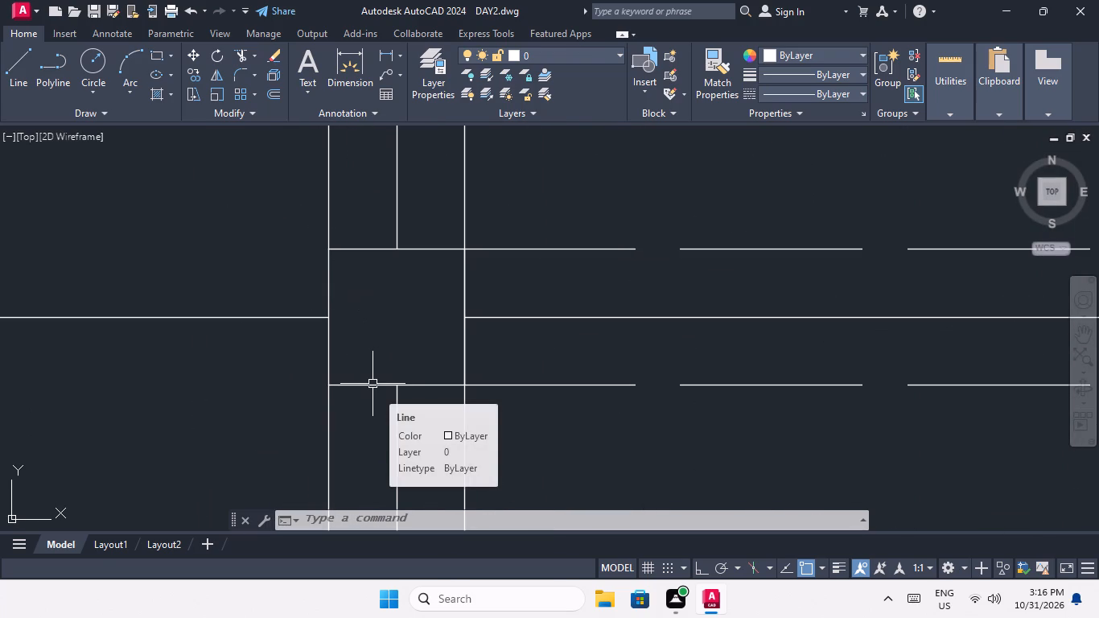
click(373, 412)
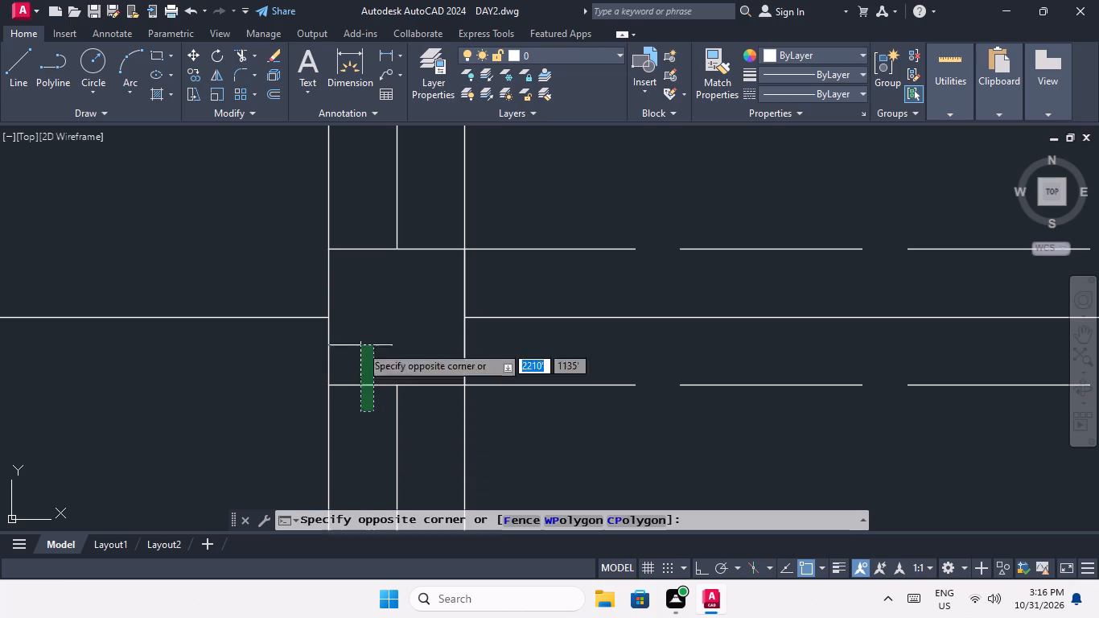
click(356, 228)
drag(480, 286, 455, 289)
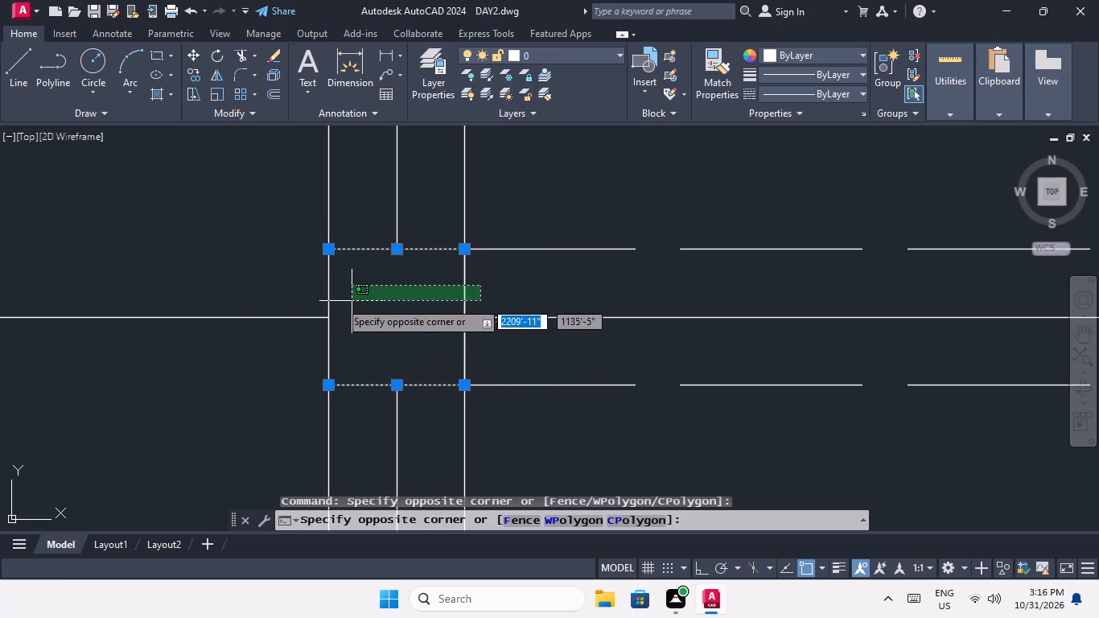
click(286, 301)
scroll(332, 247, down, 3)
middle_drag(445, 318, 216, 372)
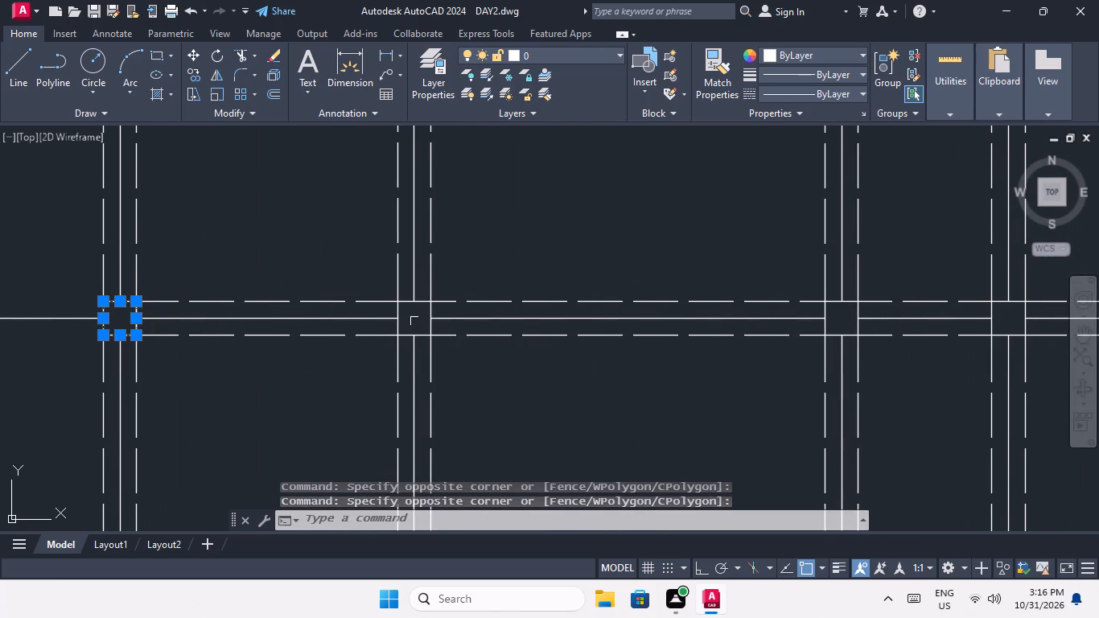
scroll(414, 307, up, 3)
drag(505, 318, 492, 321)
click(303, 325)
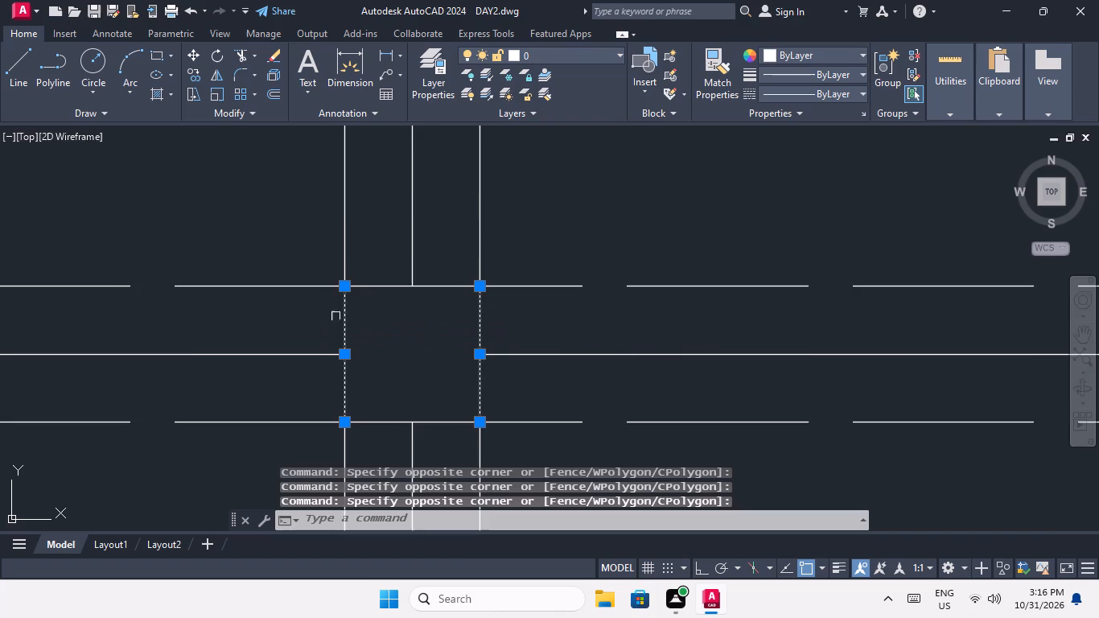
scroll(349, 308, down, 2)
scroll(370, 317, up, 2)
drag(420, 431, 417, 401)
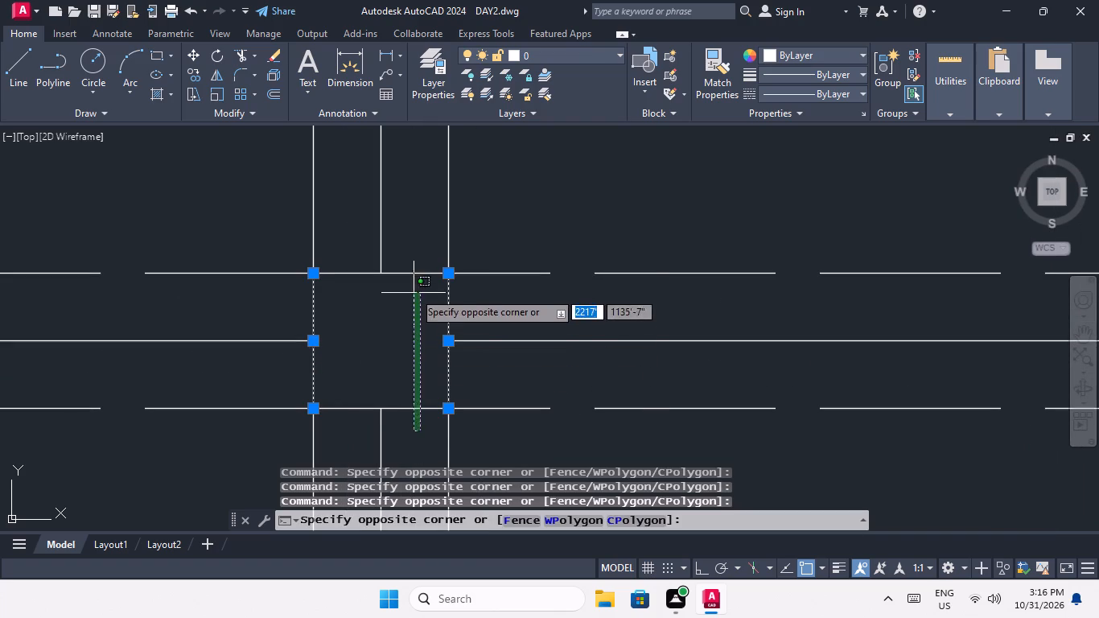
click(409, 264)
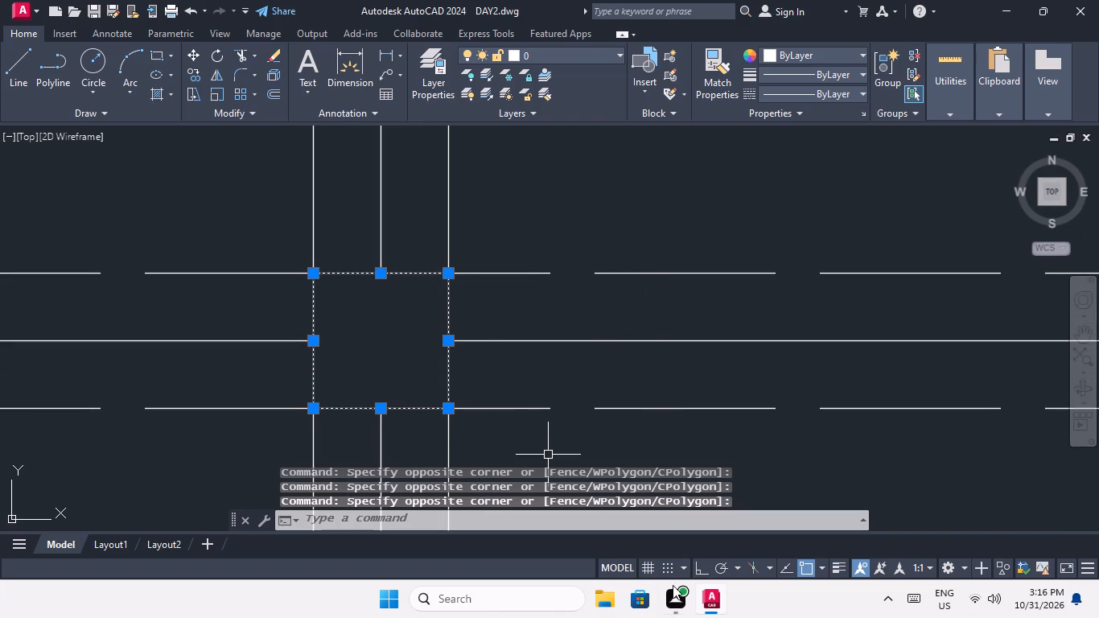
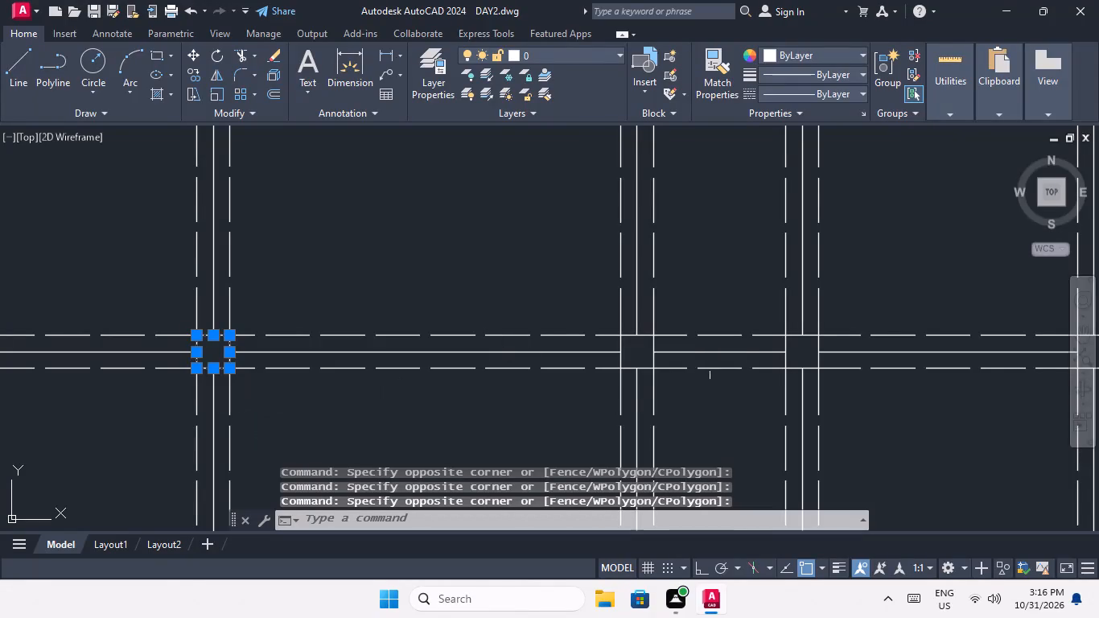
Add the four short lines boxing the third grid intersection from the west, in the current row, to the selection.
scroll(653, 350, up, 3)
drag(692, 328, 640, 339)
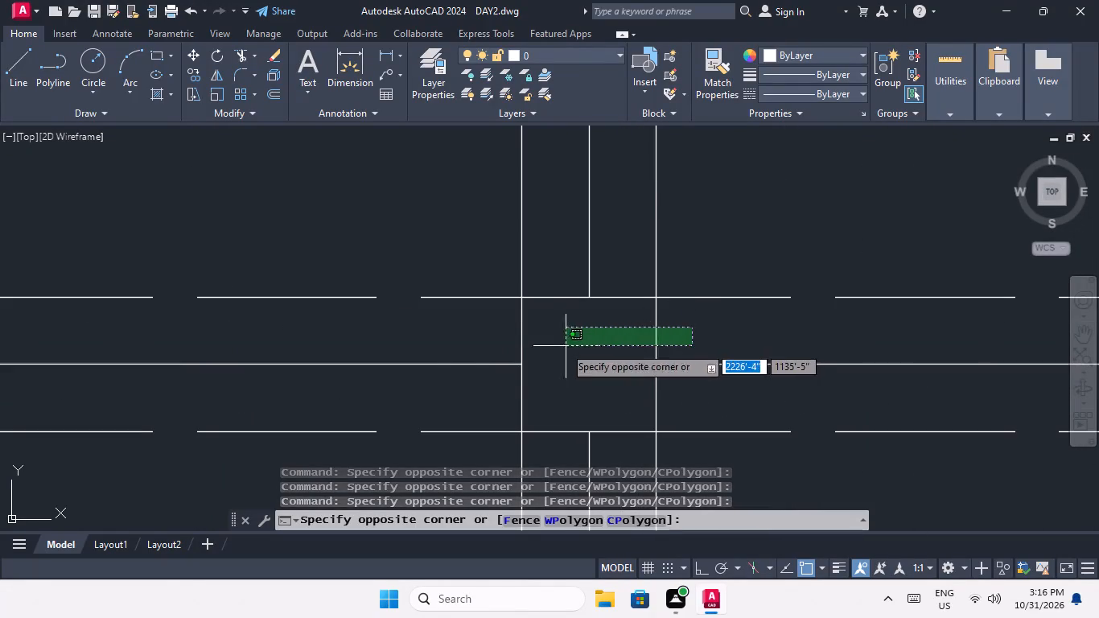
click(447, 339)
drag(635, 449, 627, 418)
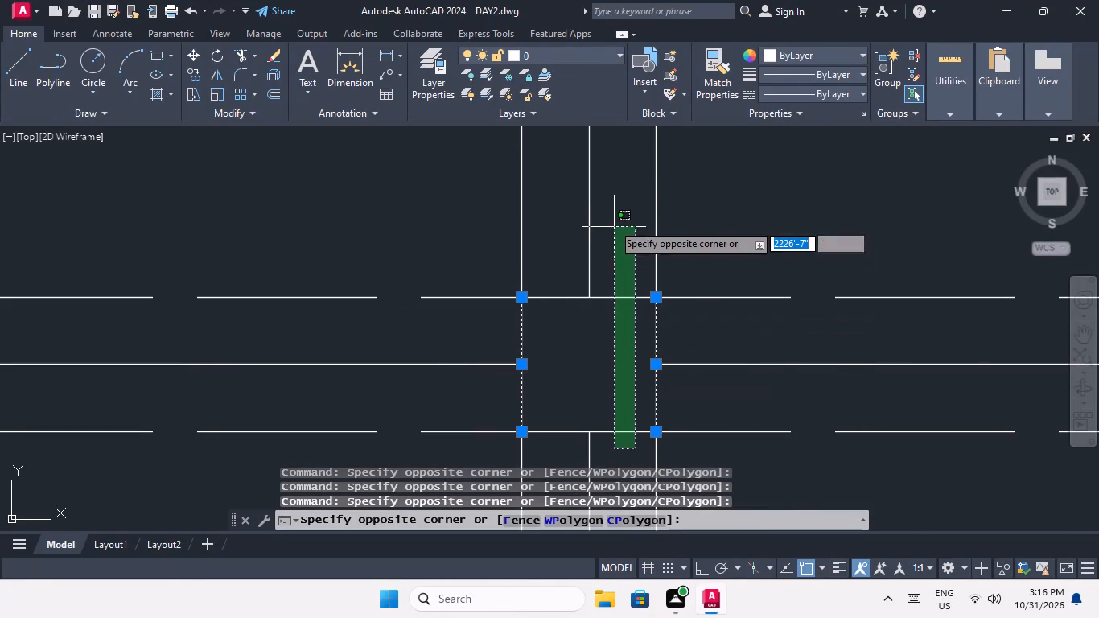
click(609, 243)
Add the four short lines boxing the same row's fourth grid intersection from the west to the selection.
scroll(612, 241, down, 4)
middle_drag(664, 331, 371, 385)
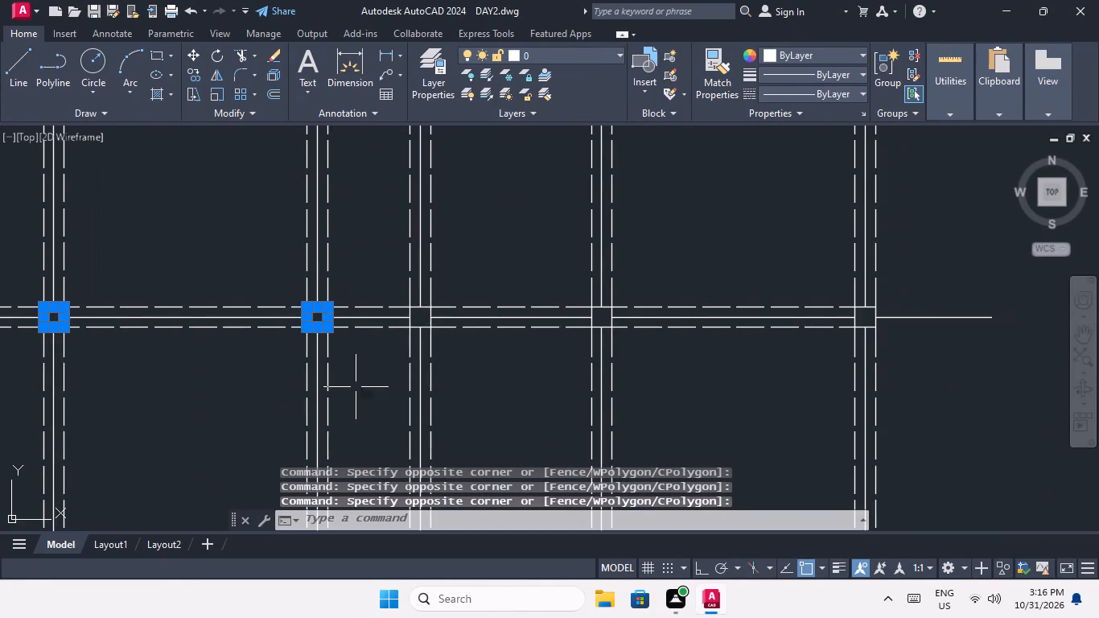
scroll(435, 319, up, 4)
drag(420, 272, 418, 272)
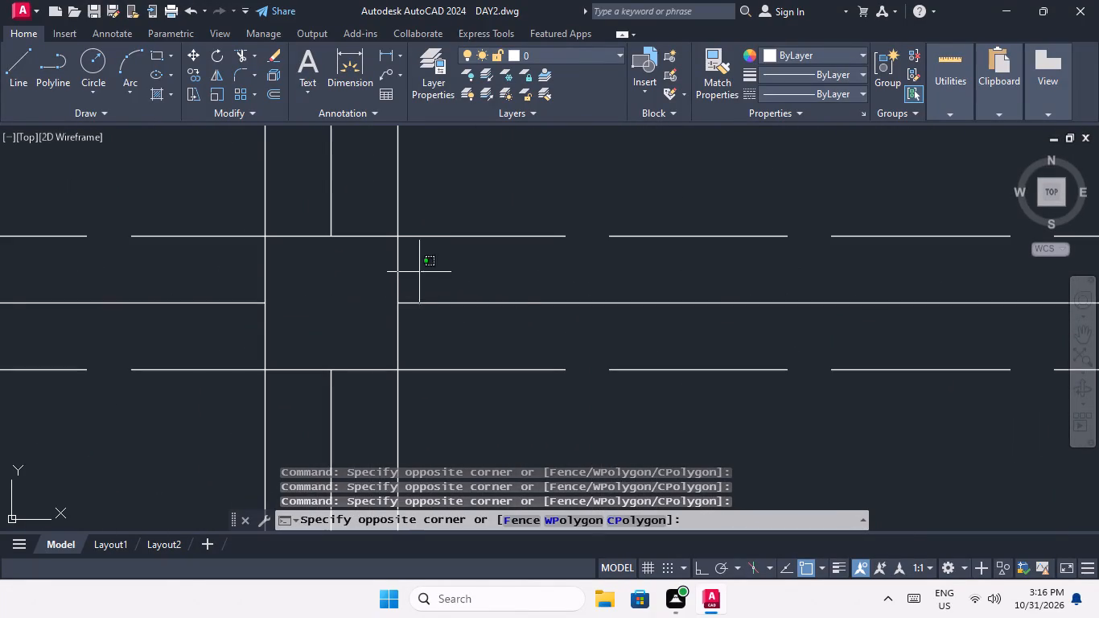
drag(418, 272, 406, 273)
click(236, 281)
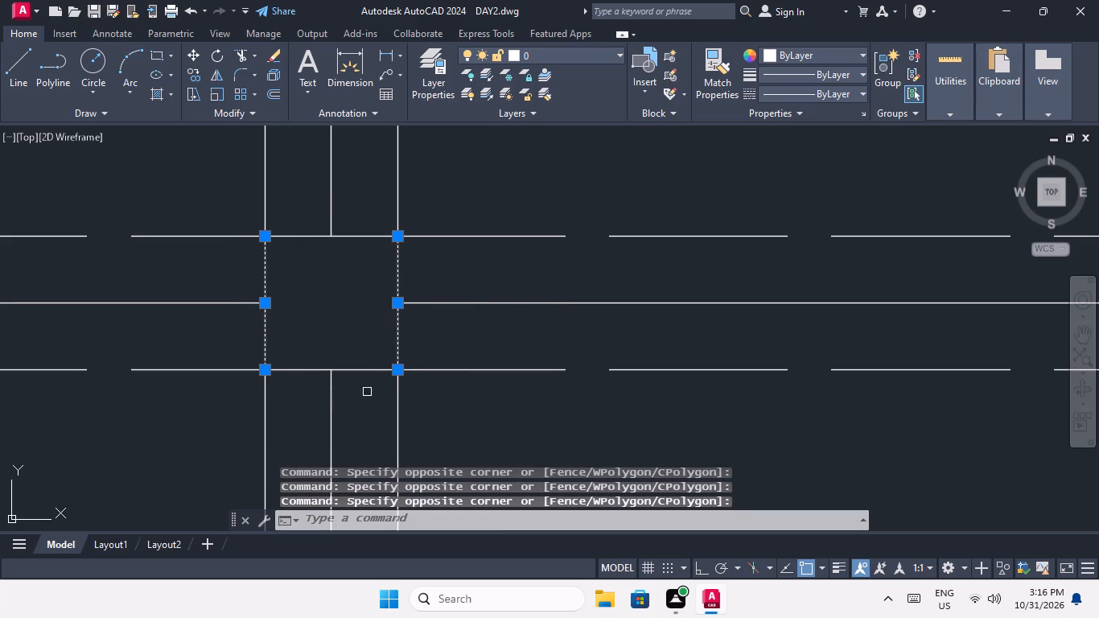
drag(368, 391, 364, 366)
click(342, 221)
Add the four short lines boxing the same row's fifth grid intersection from the west to the selection.
scroll(345, 222, down, 4)
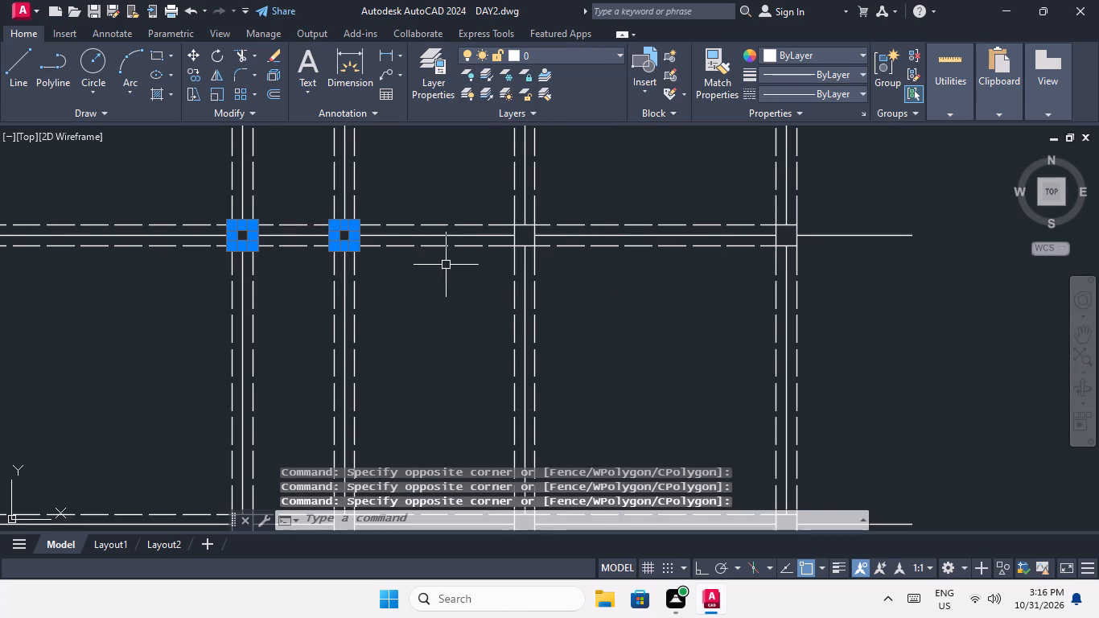
middle_drag(445, 269, 357, 383)
scroll(433, 348, up, 4)
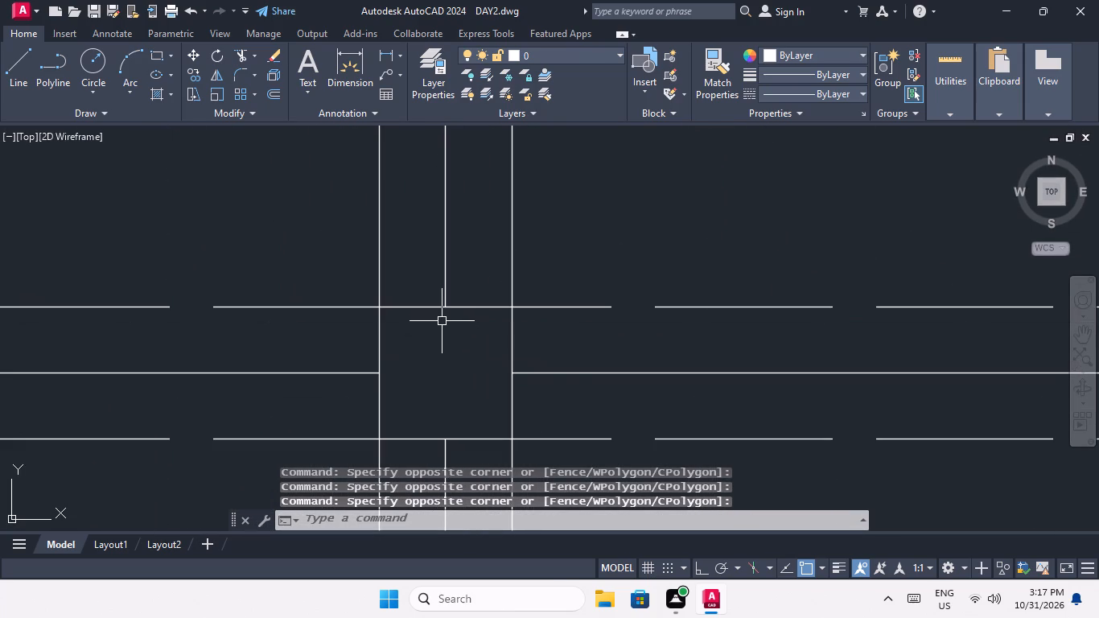
scroll(446, 323, down, 2)
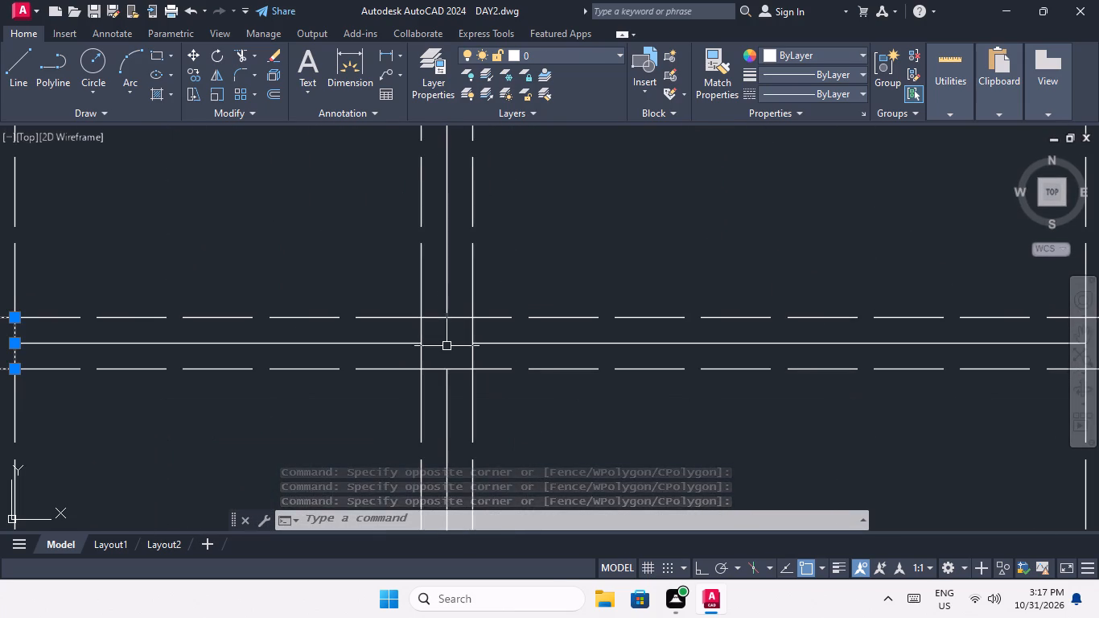
scroll(442, 336, down, 1)
scroll(446, 336, up, 2)
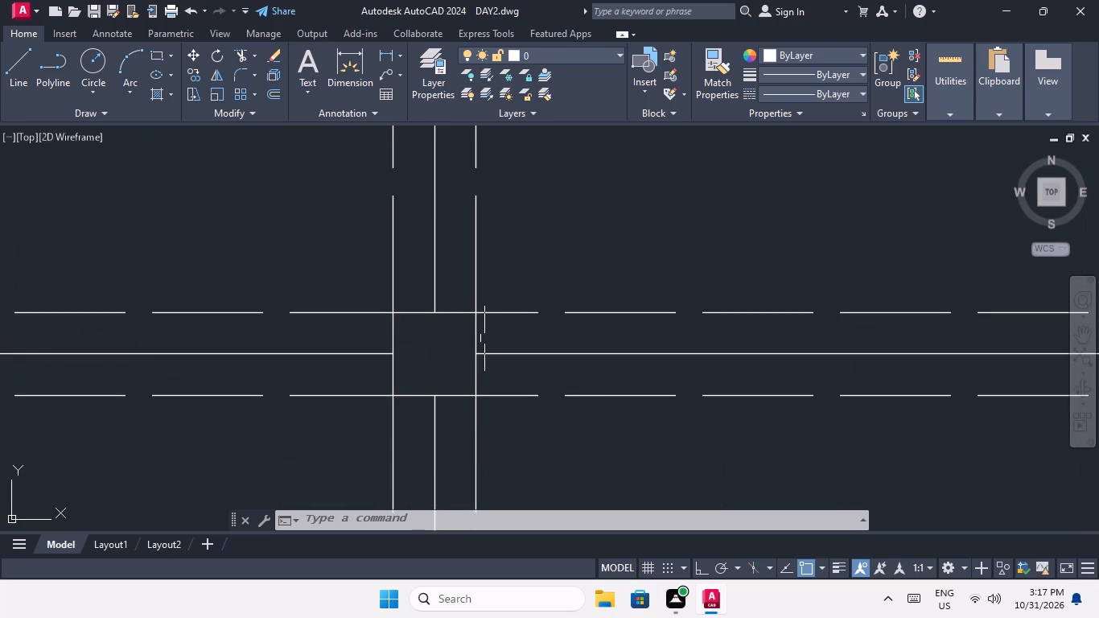
drag(484, 330, 475, 332)
click(367, 340)
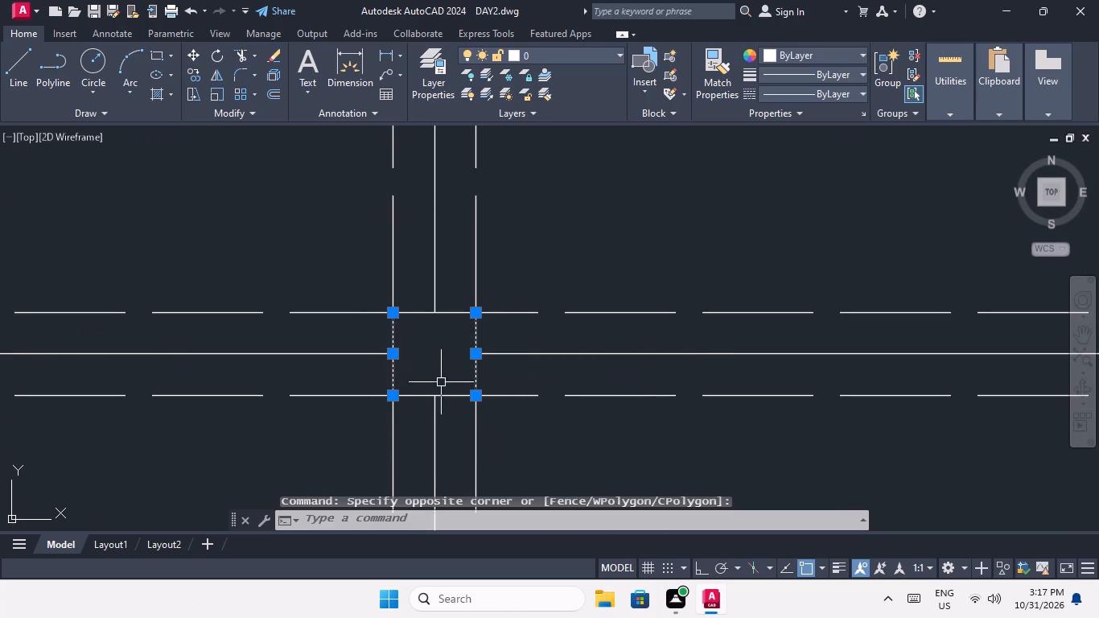
drag(463, 415, 463, 393)
click(447, 300)
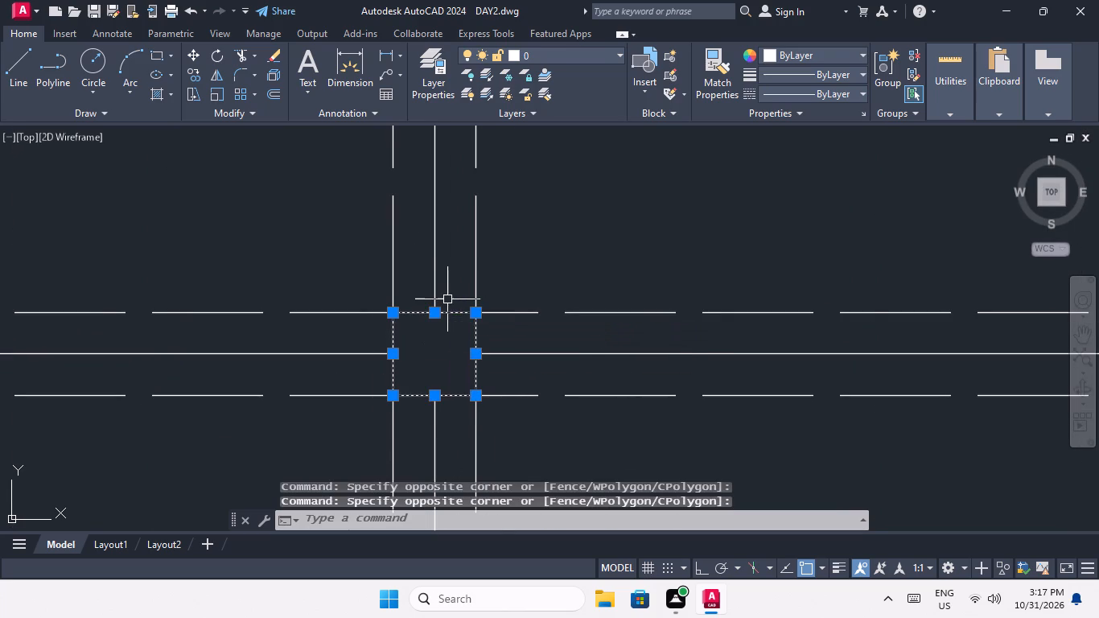
Add the four short lines boxing the row's sixth, easternmost grid intersection to the selection.
scroll(447, 299, down, 2)
middle_drag(515, 395, 364, 414)
scroll(401, 369, down, 1)
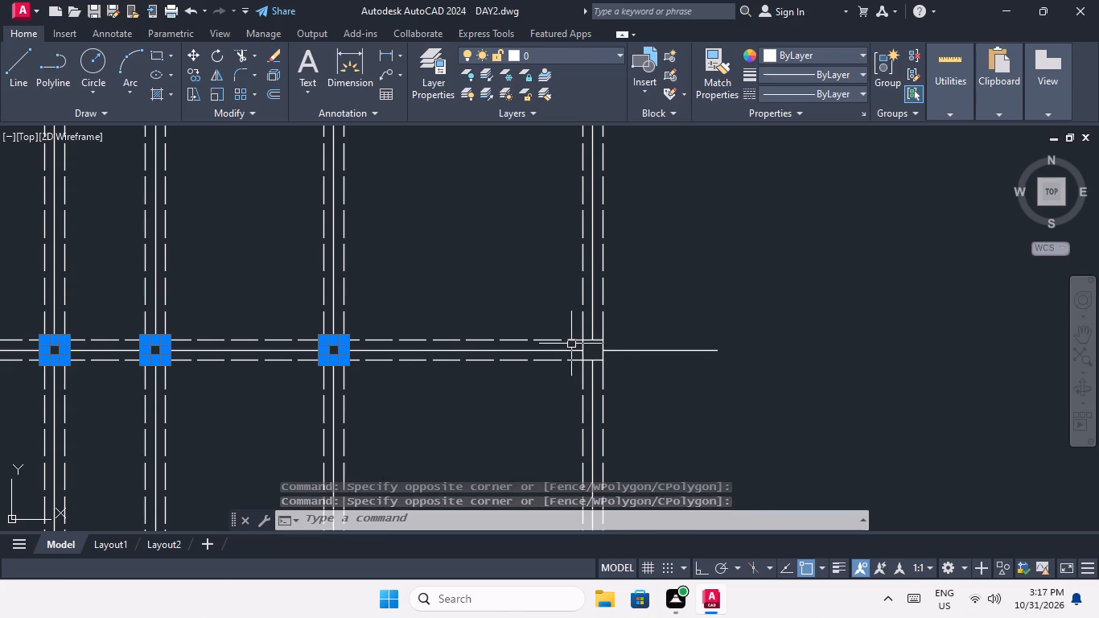
scroll(571, 344, up, 4)
middle_drag(714, 353, 587, 309)
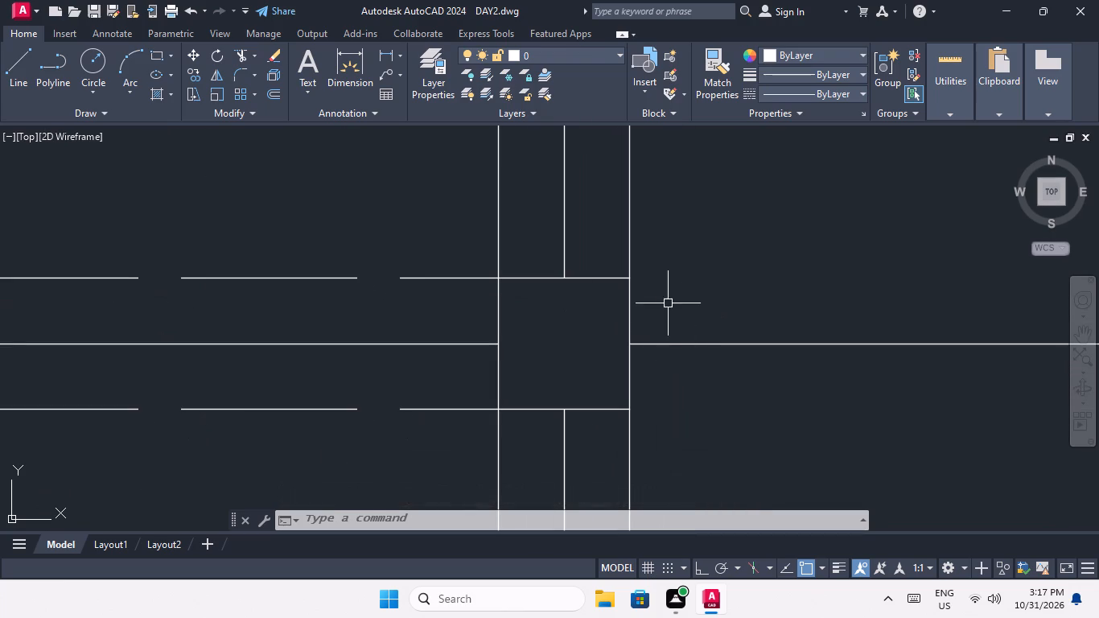
drag(668, 303, 644, 307)
click(447, 315)
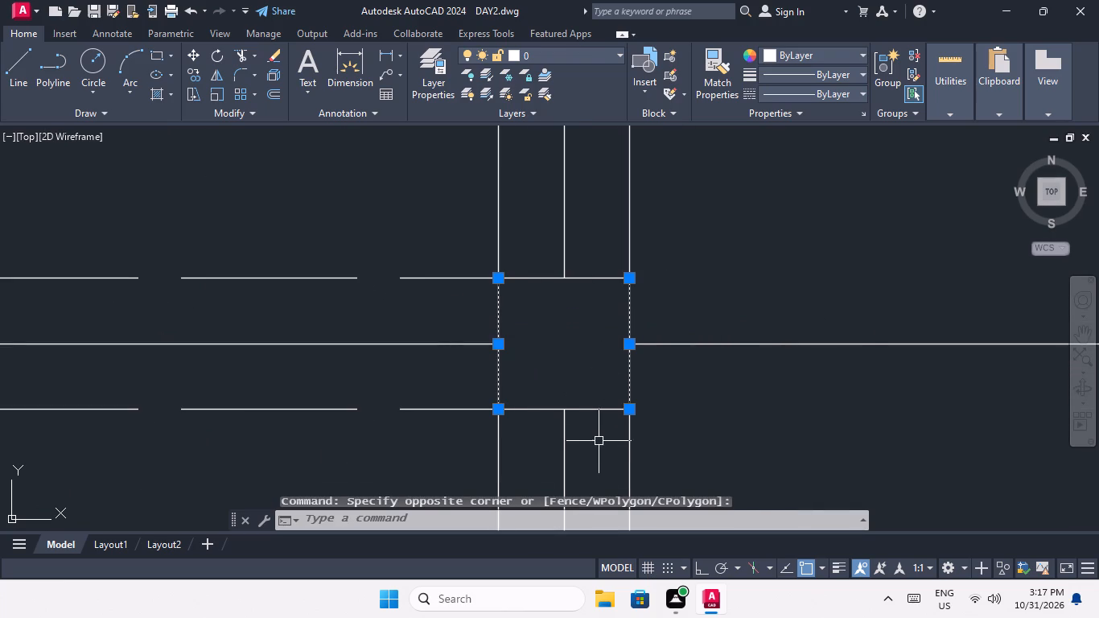
drag(606, 436, 603, 426)
click(584, 252)
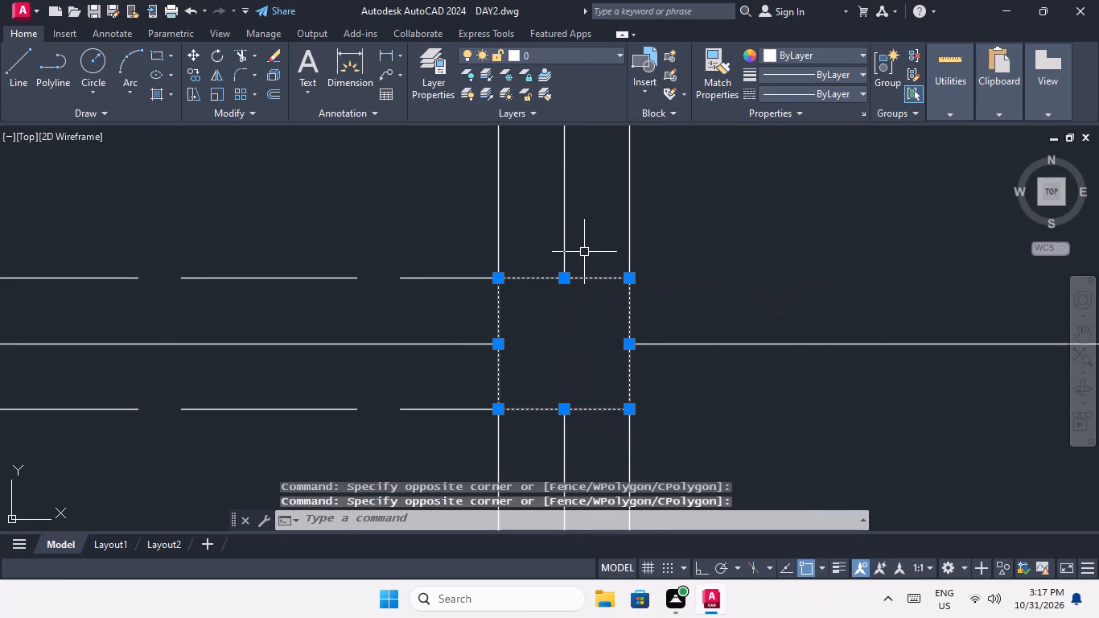
Add the lines boxing the westernmost grid intersection of the next row to the south to the selection.
scroll(584, 252, down, 4)
middle_drag(529, 333, 583, 274)
scroll(573, 278, down, 2)
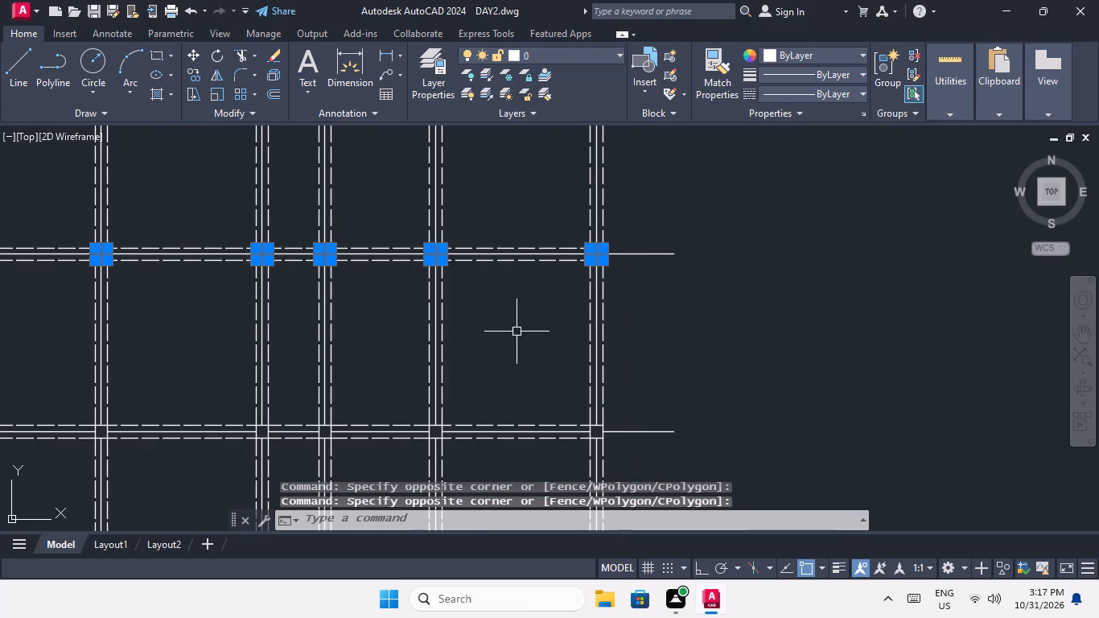
middle_drag(518, 330, 603, 283)
scroll(584, 312, down, 1)
middle_drag(587, 311, 647, 262)
scroll(335, 319, up, 4)
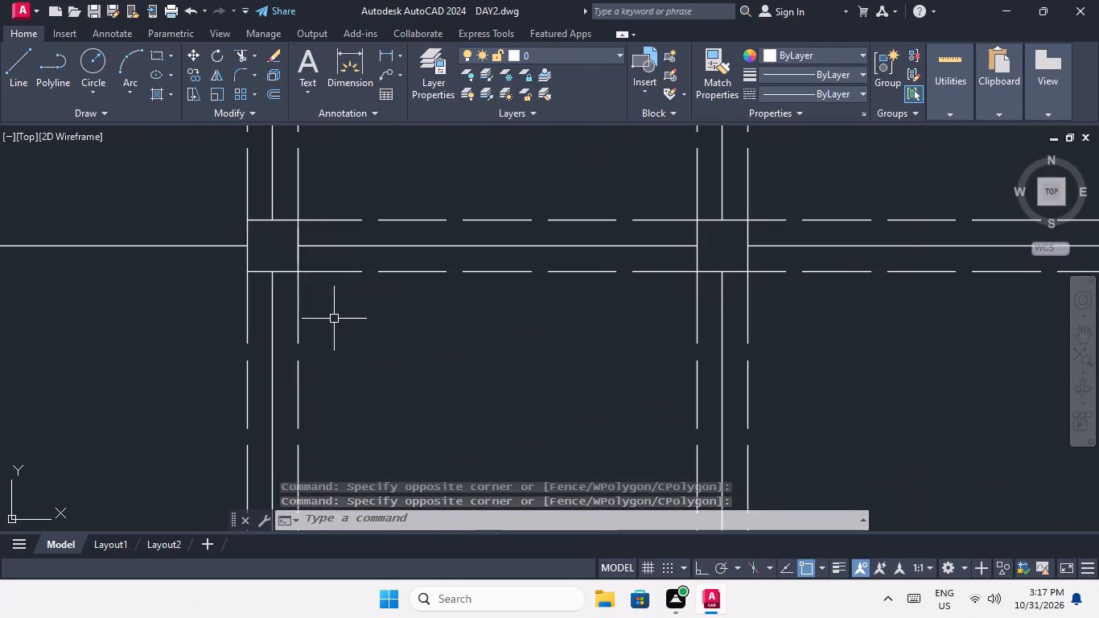
scroll(235, 235, up, 3)
drag(514, 229, 500, 233)
click(216, 245)
drag(448, 422, 453, 413)
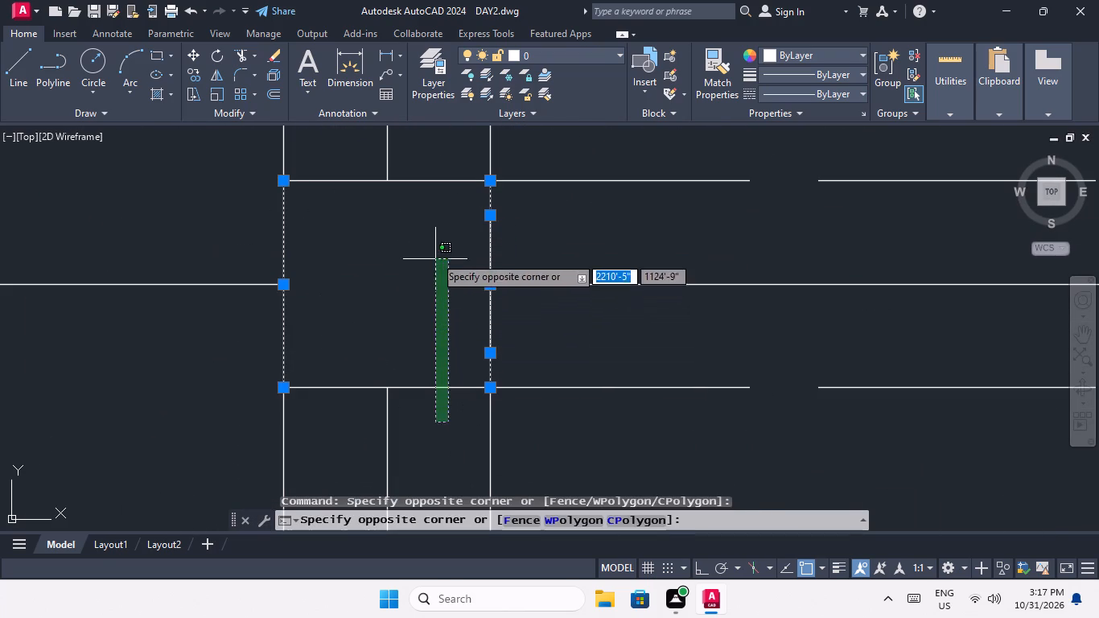
click(427, 170)
Add the four short lines boxing the second grid intersection from the west in this lower row to the selection.
scroll(434, 216, down, 2)
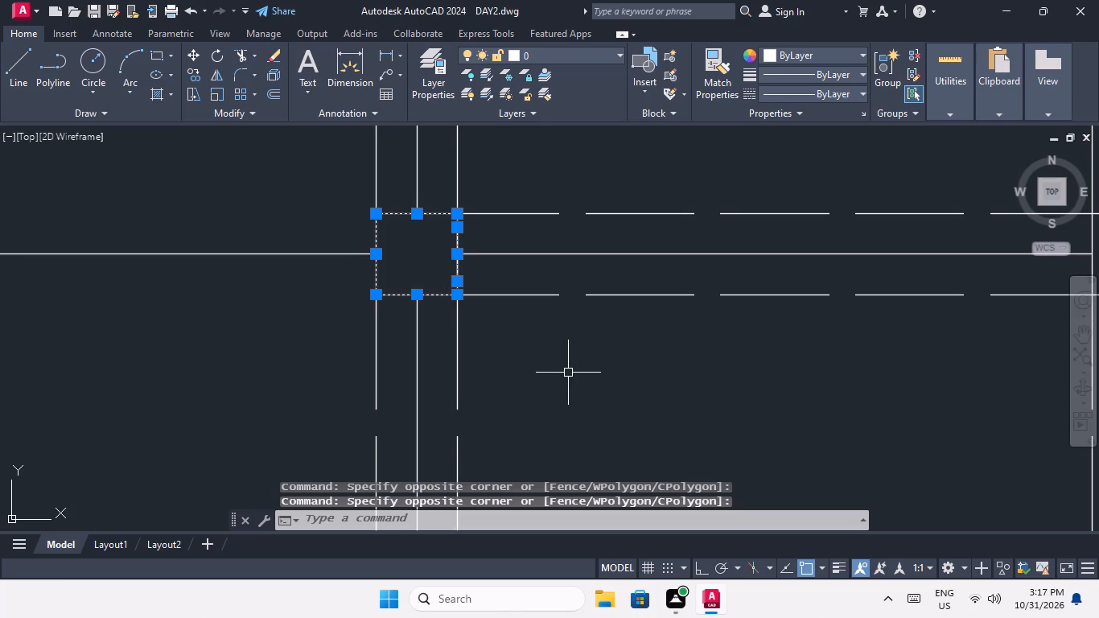
middle_drag(568, 373, 76, 368)
scroll(644, 250, down, 2)
middle_drag(614, 293, 467, 432)
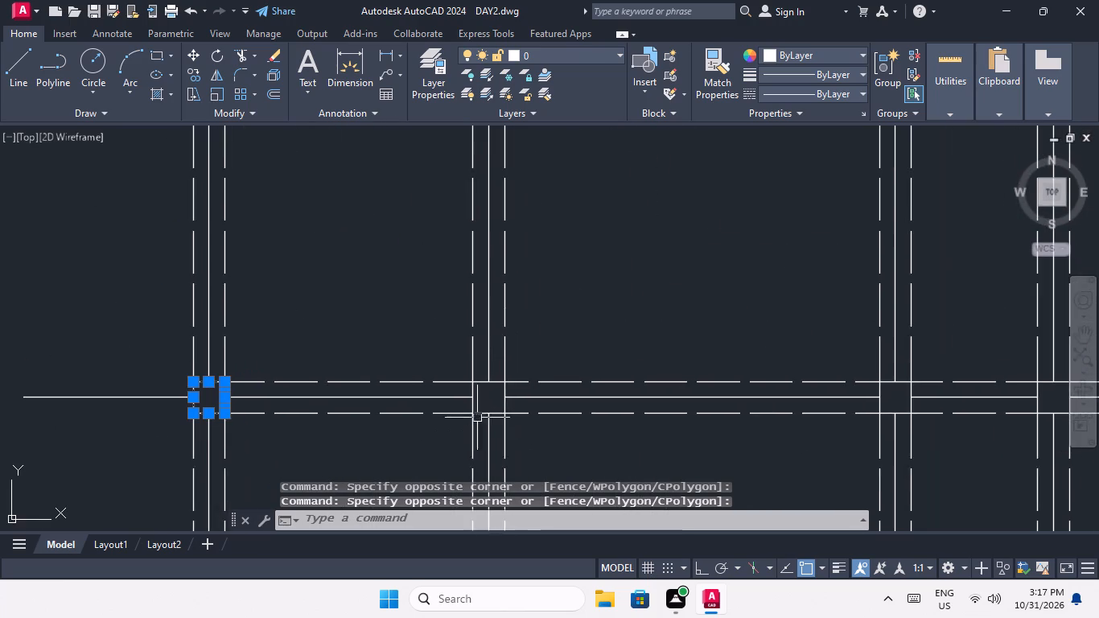
scroll(493, 407, up, 3)
drag(546, 336, 489, 354)
click(329, 354)
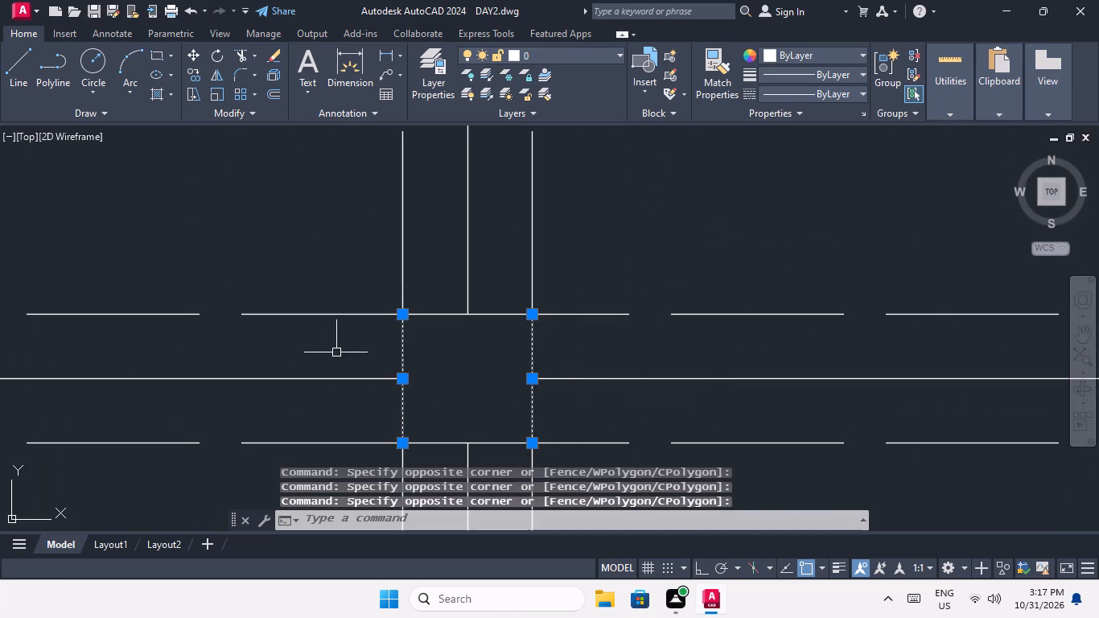
scroll(444, 341, down, 1)
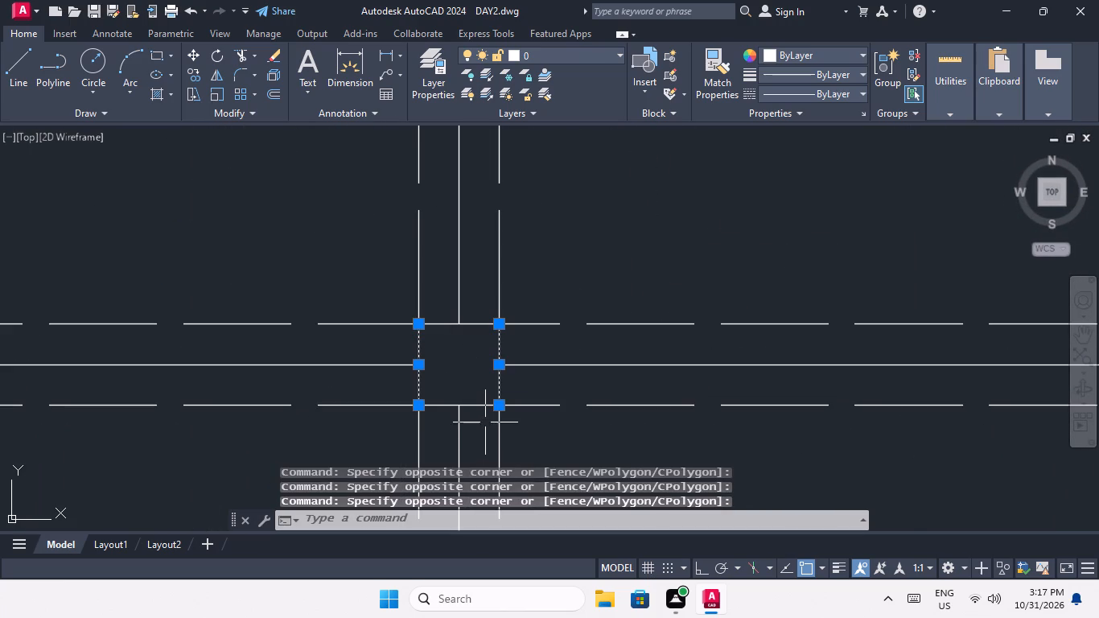
click(485, 422)
click(468, 307)
Add the four short lines boxing the third grid intersection from the west in the lower row to the selection.
scroll(469, 307, down, 5)
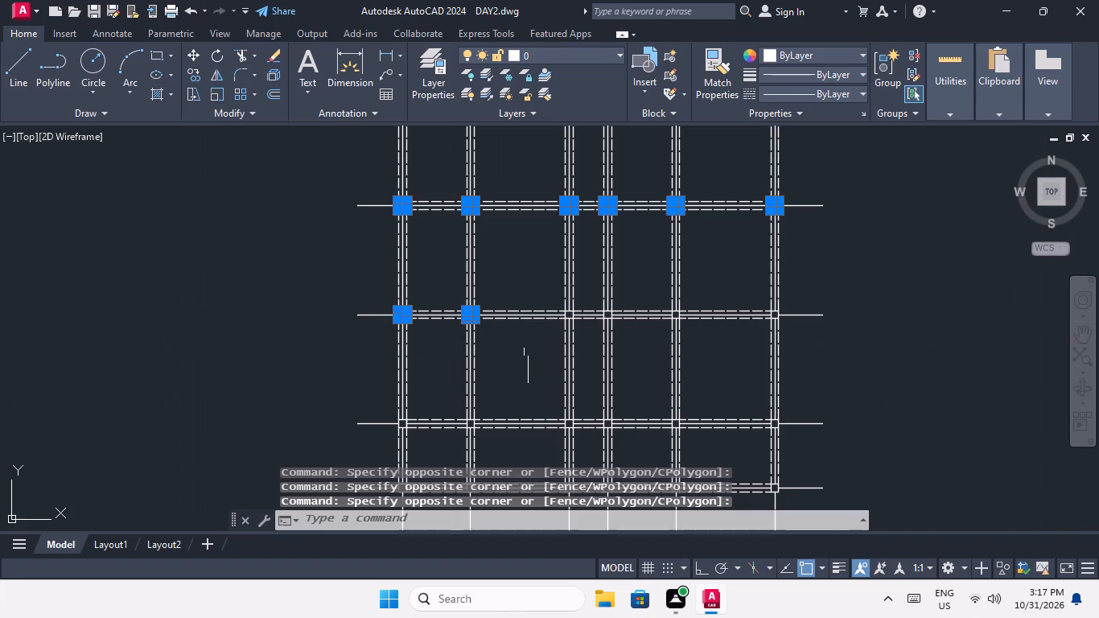
middle_drag(527, 352, 401, 403)
scroll(438, 375, up, 7)
scroll(467, 341, down, 1)
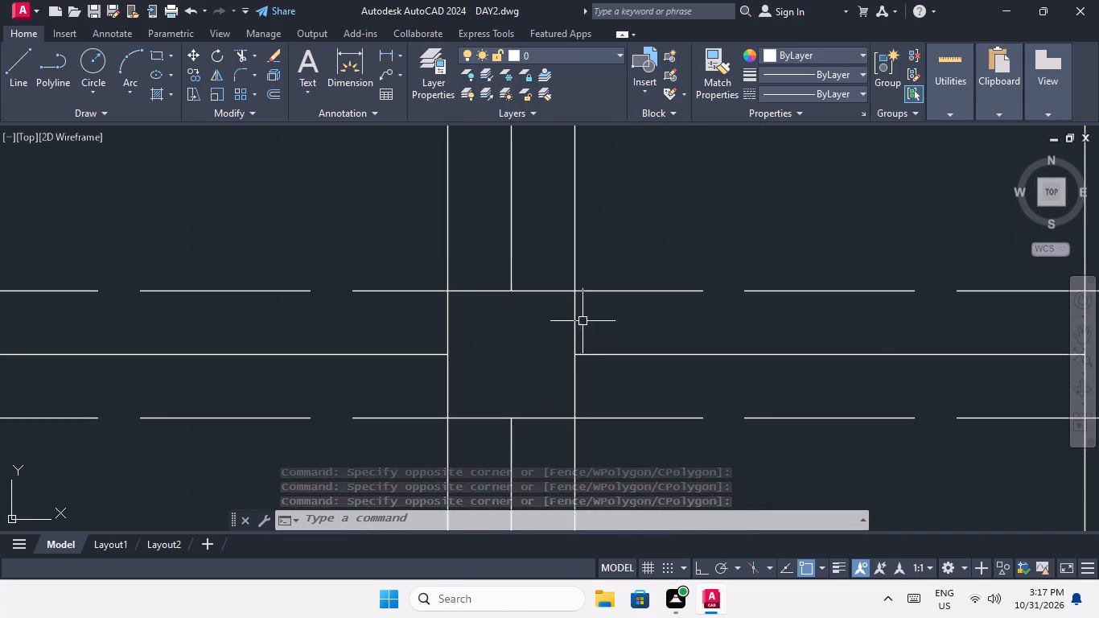
click(582, 320)
click(426, 334)
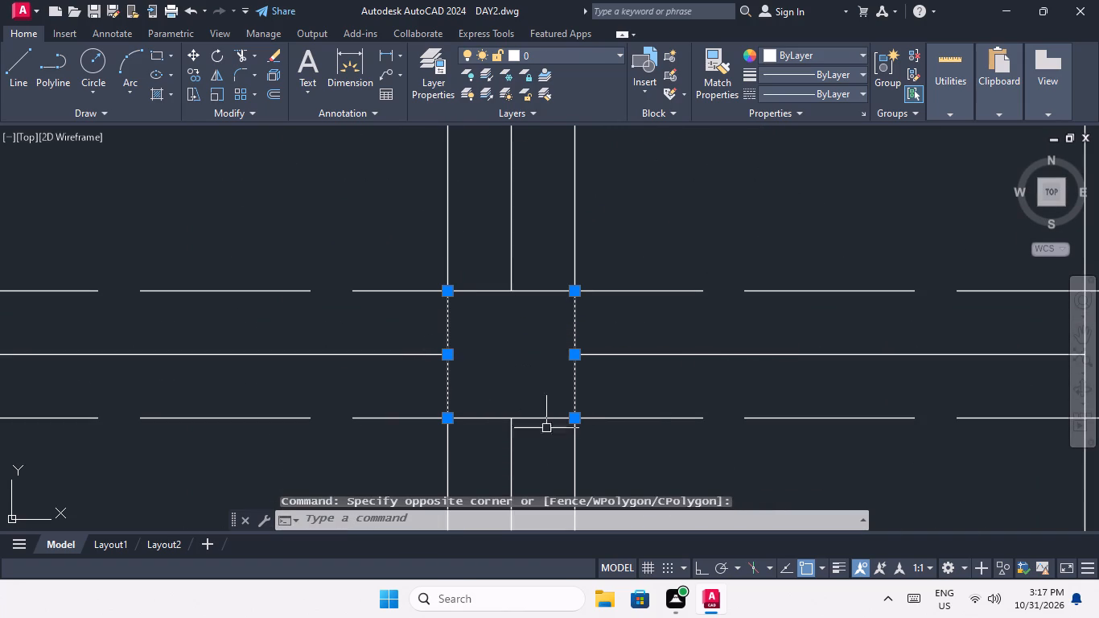
drag(551, 435, 551, 425)
click(534, 258)
Add the four short lines boxing the fourth grid intersection from the west in the lower row to the selection.
scroll(536, 262, down, 3)
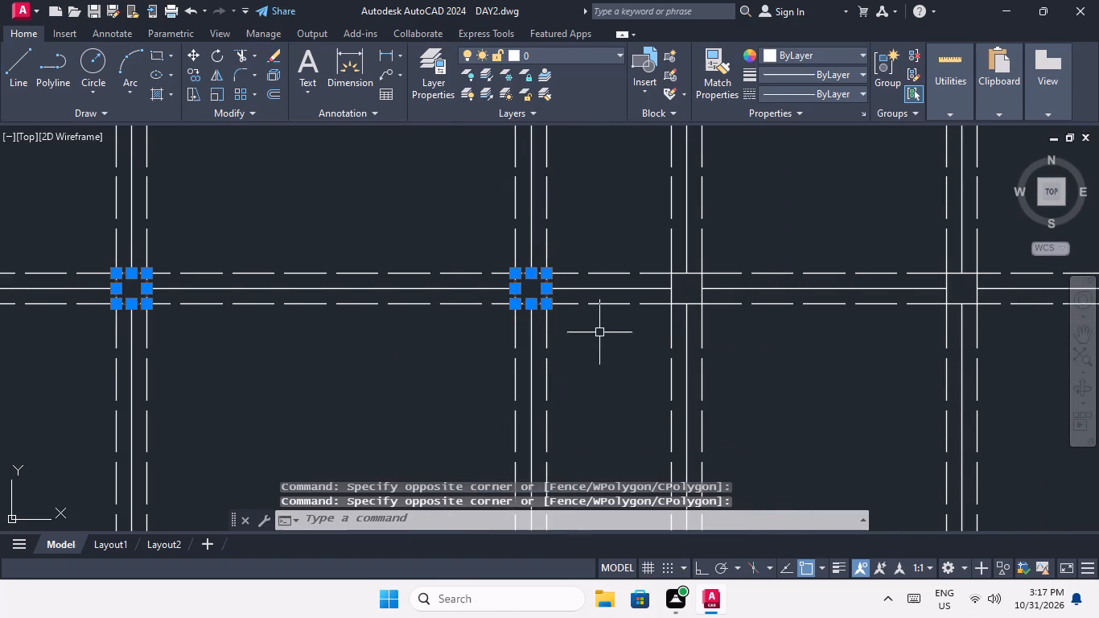
middle_drag(599, 333, 314, 365)
scroll(397, 323, up, 3)
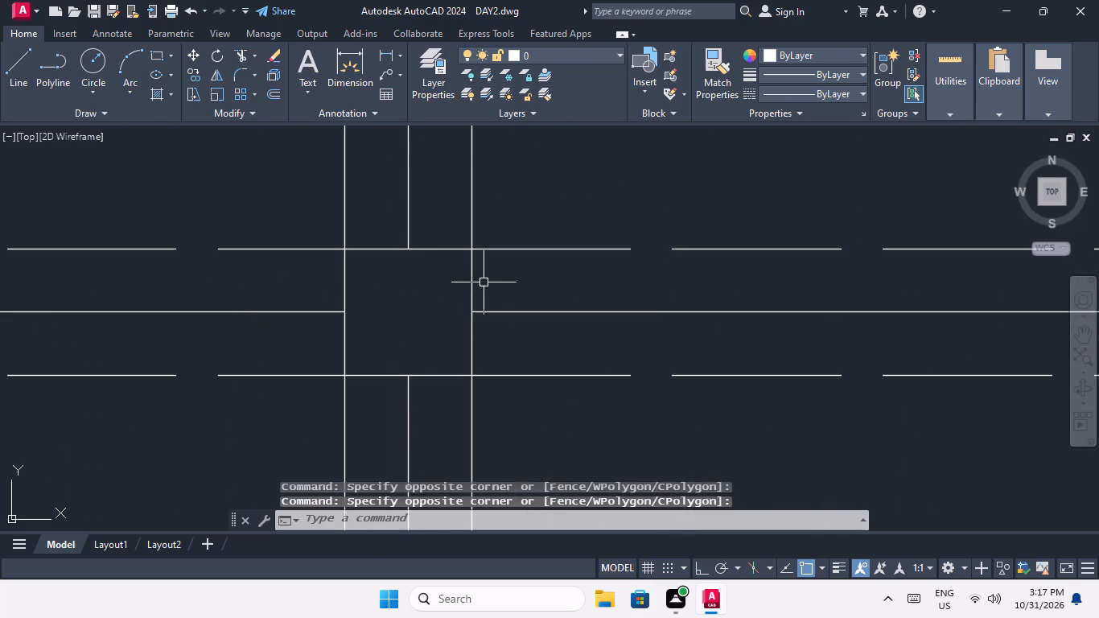
click(484, 282)
click(301, 295)
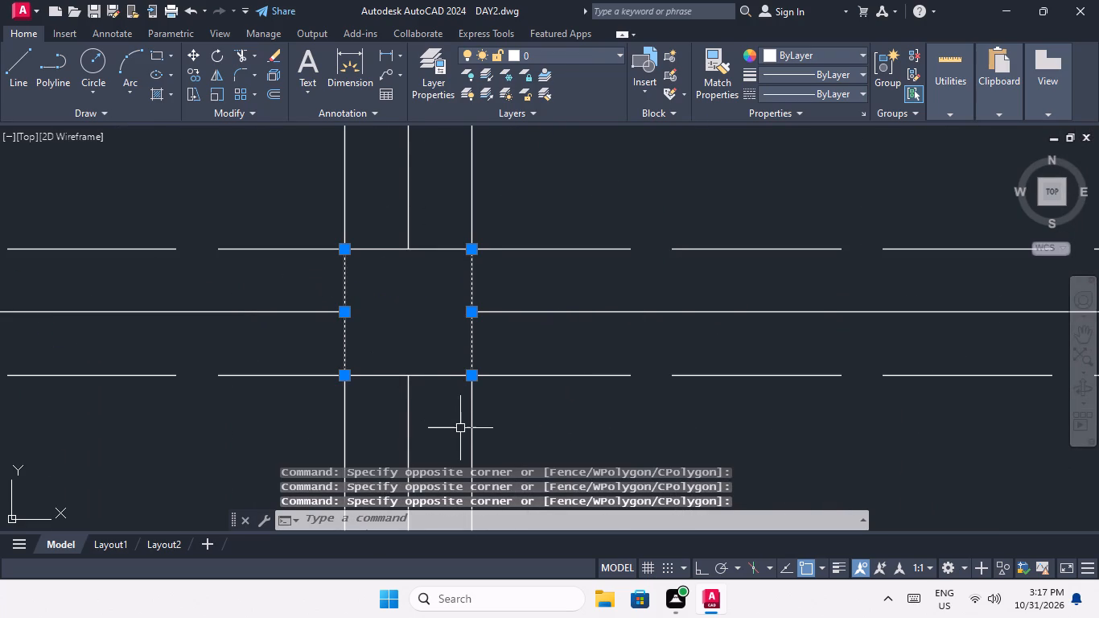
drag(449, 417, 450, 389)
click(430, 222)
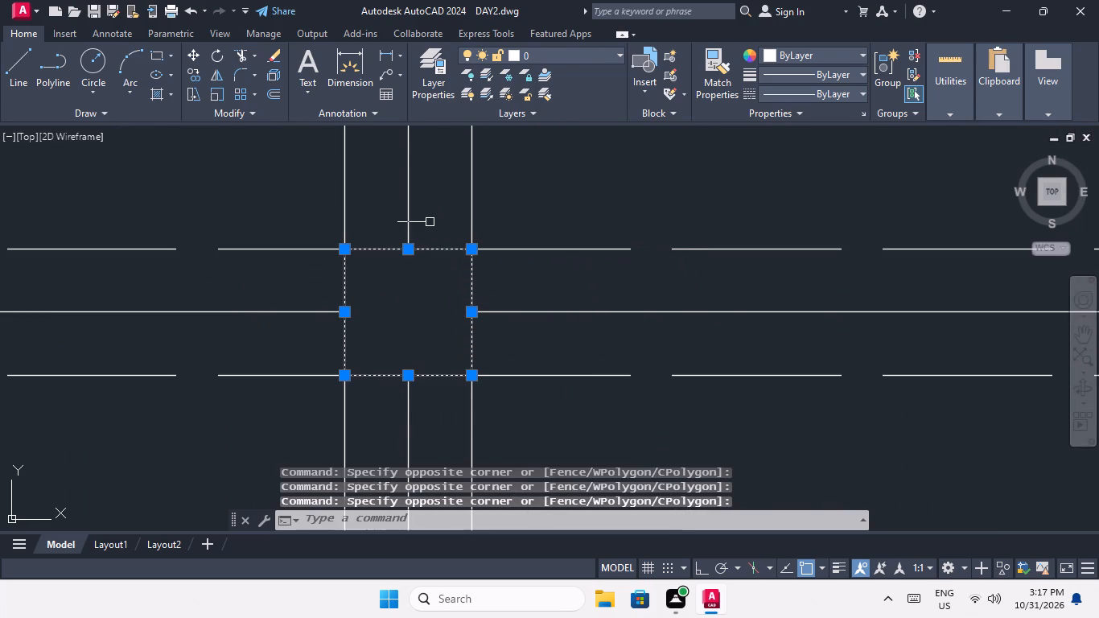
Add the four short lines boxing the fifth grid intersection from the west in the lower row to the selection.
scroll(430, 222, down, 3)
middle_drag(496, 337, 190, 407)
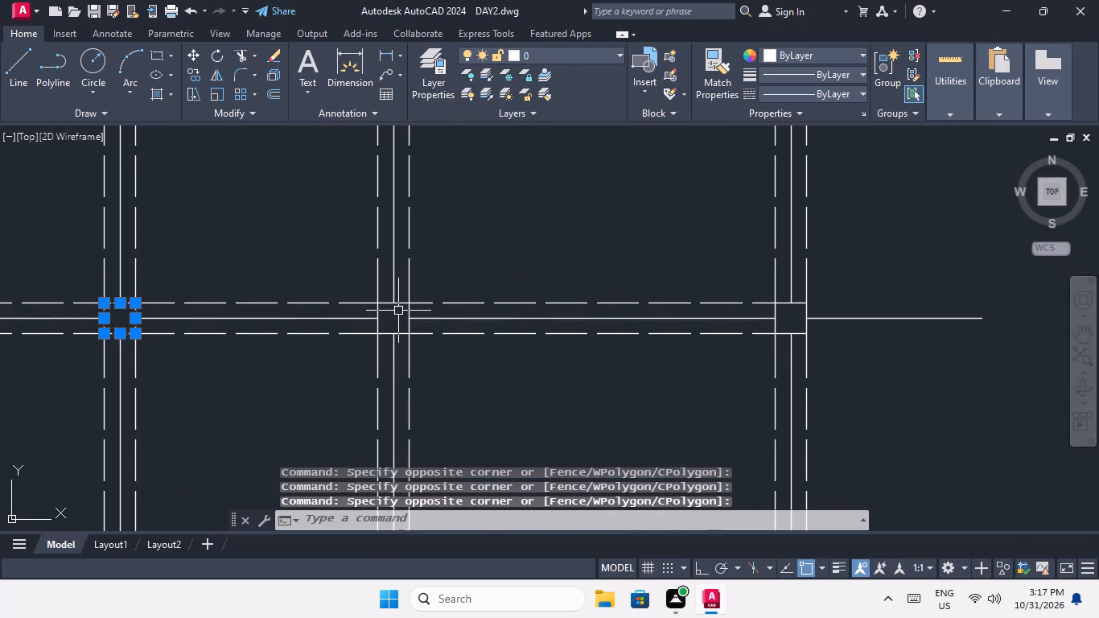
scroll(393, 318, up, 4)
drag(510, 274, 476, 288)
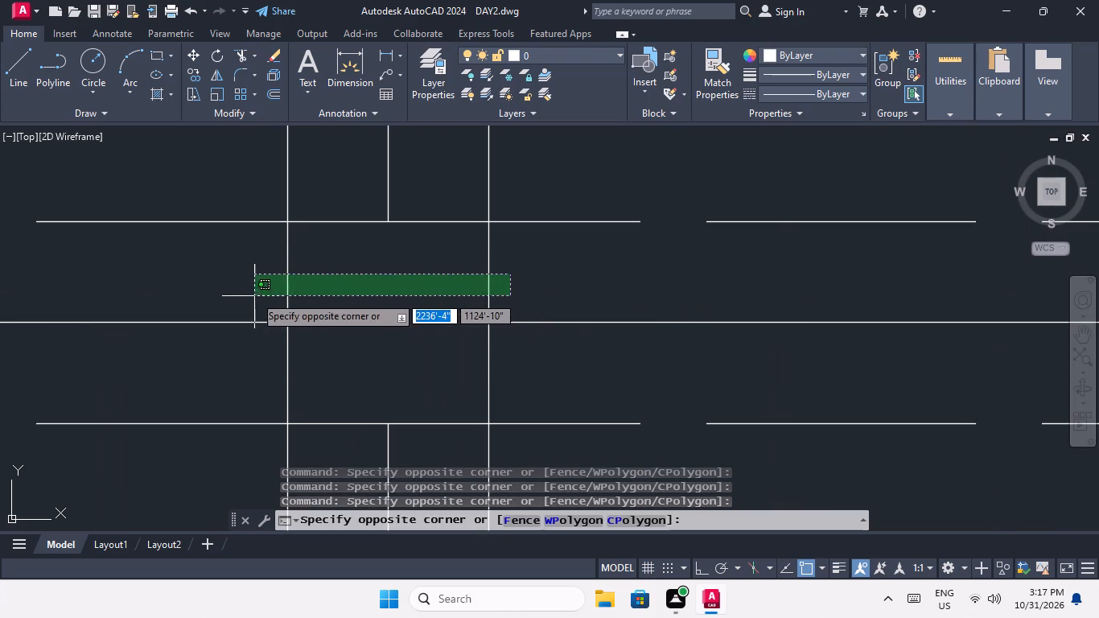
click(254, 295)
scroll(274, 288, down, 3)
scroll(311, 290, up, 2)
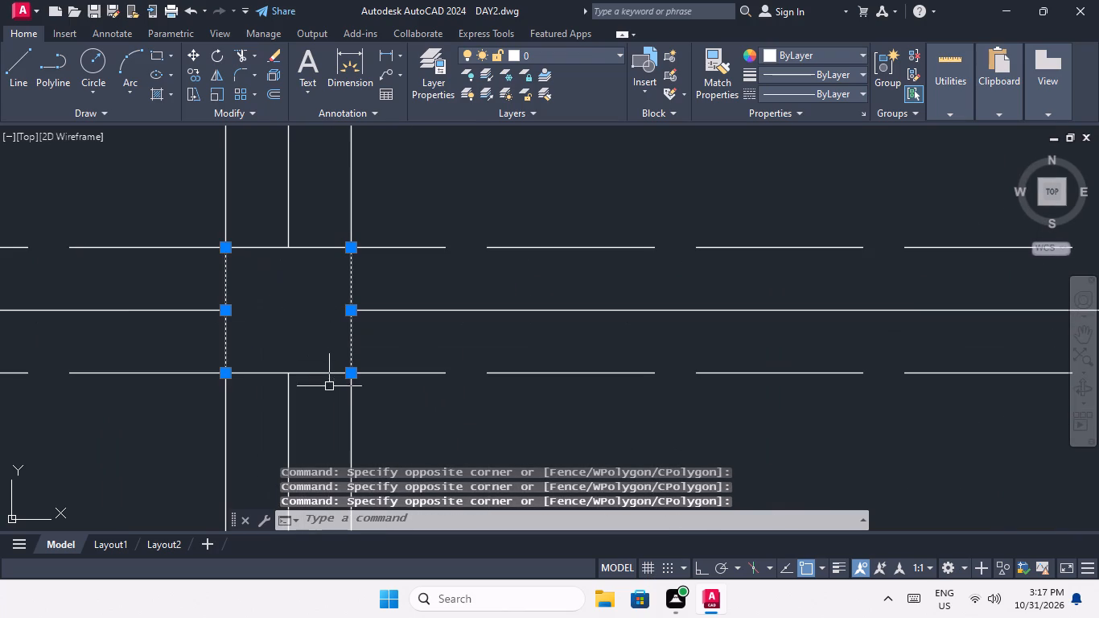
drag(327, 392, 322, 359)
click(318, 226)
Add the four short lines boxing the easternmost grid intersection in the lower row to the selection.
scroll(318, 229, down, 2)
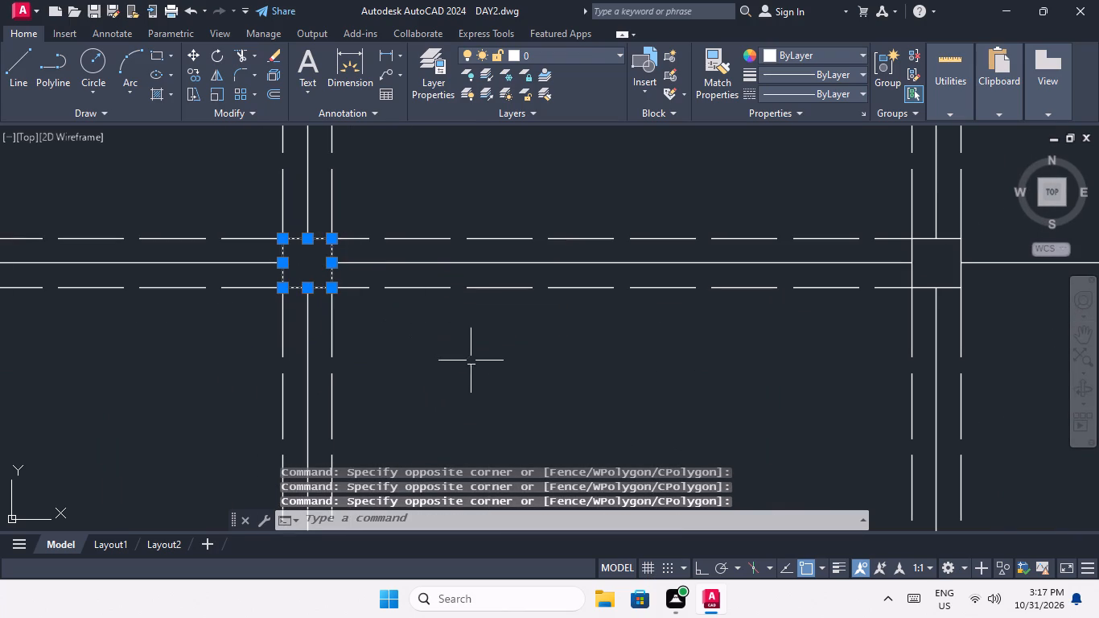
scroll(471, 347, down, 1)
middle_drag(471, 346, 301, 383)
scroll(380, 382, down, 1)
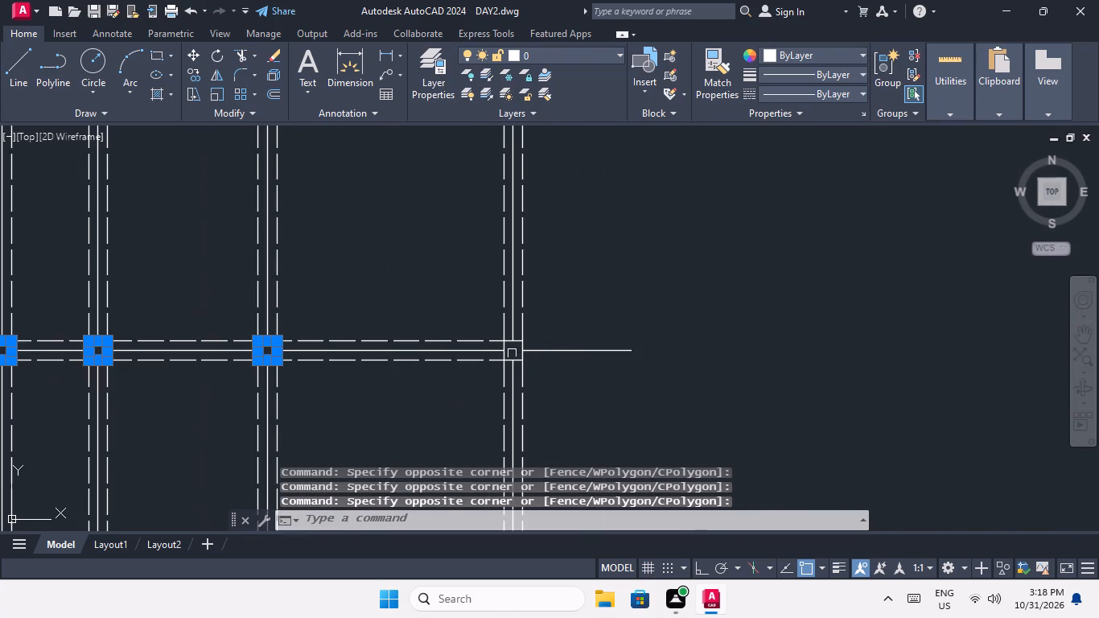
scroll(512, 353, up, 4)
drag(587, 314, 578, 316)
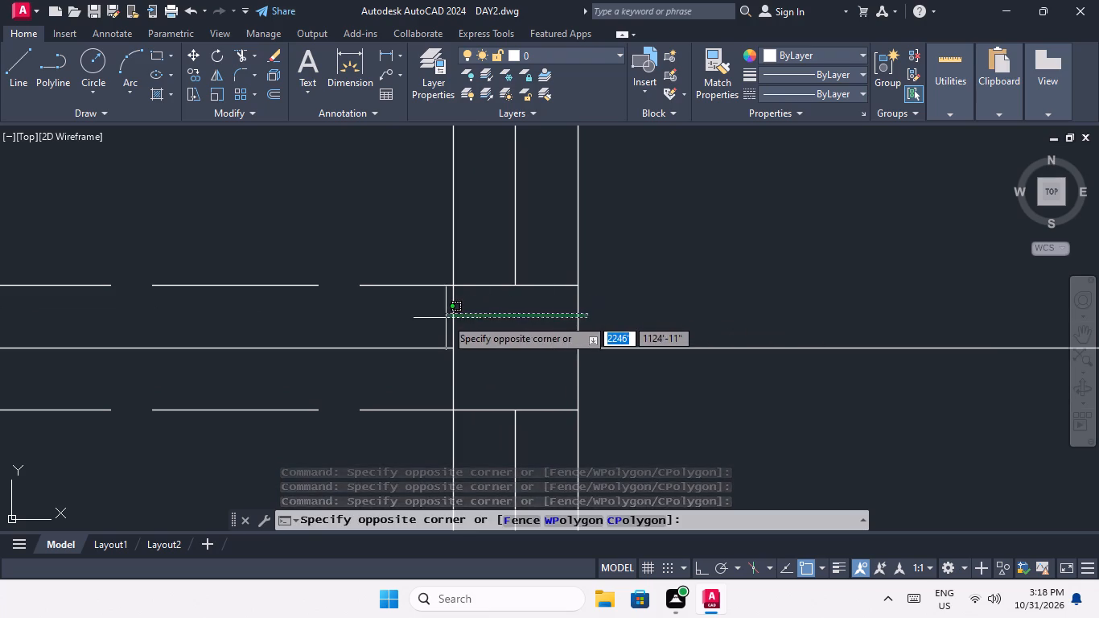
click(445, 318)
drag(549, 423, 549, 406)
click(537, 264)
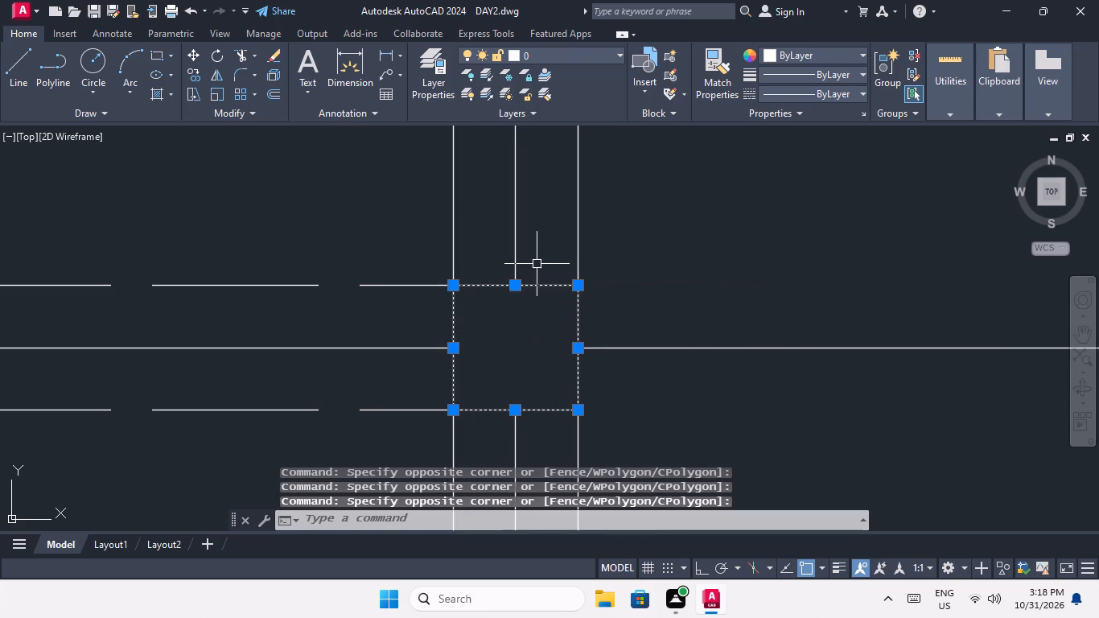
Set the colour of the selected intersection boxes in the third and fourth rows from the south to Red, and clear the selection.
scroll(537, 264, down, 5)
middle_drag(486, 336, 513, 331)
scroll(521, 327, down, 3)
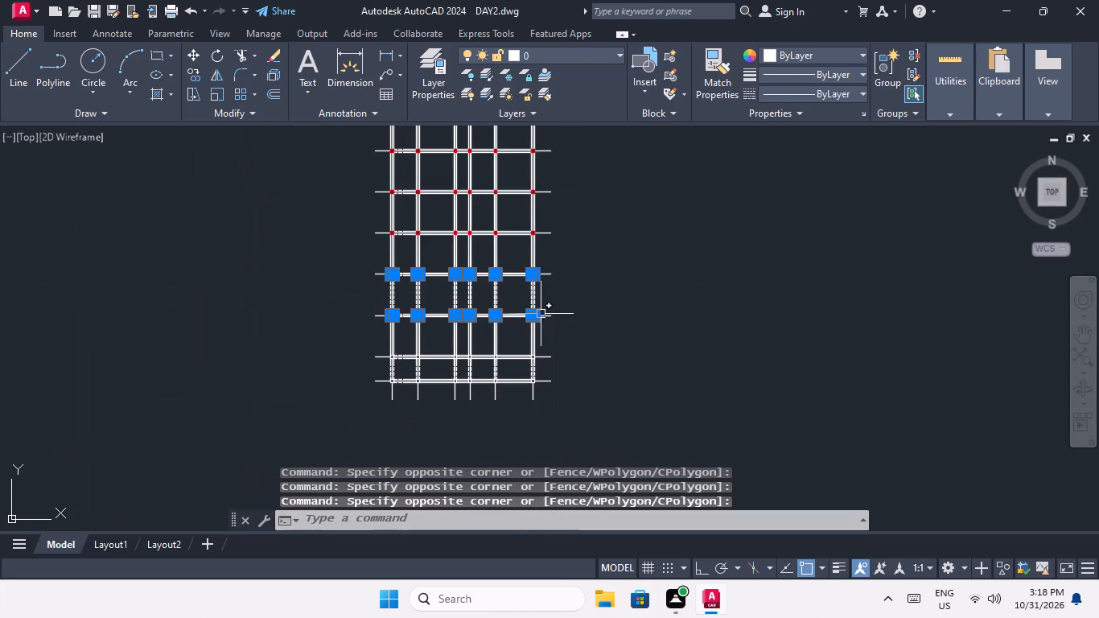
click(787, 57)
click(767, 204)
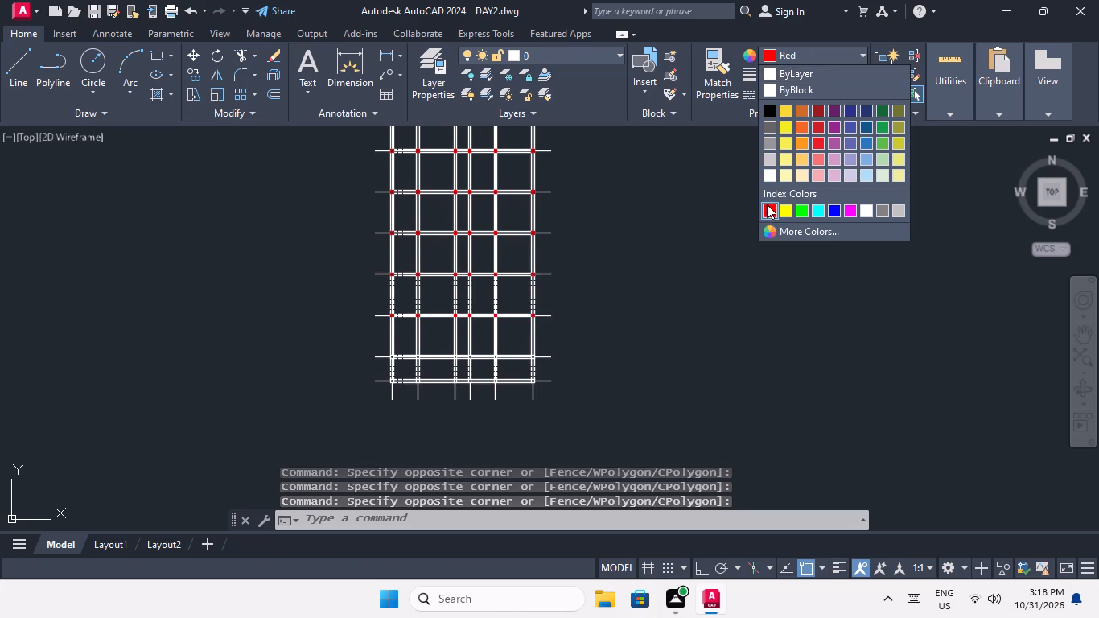
key(Escape)
key(Escape)
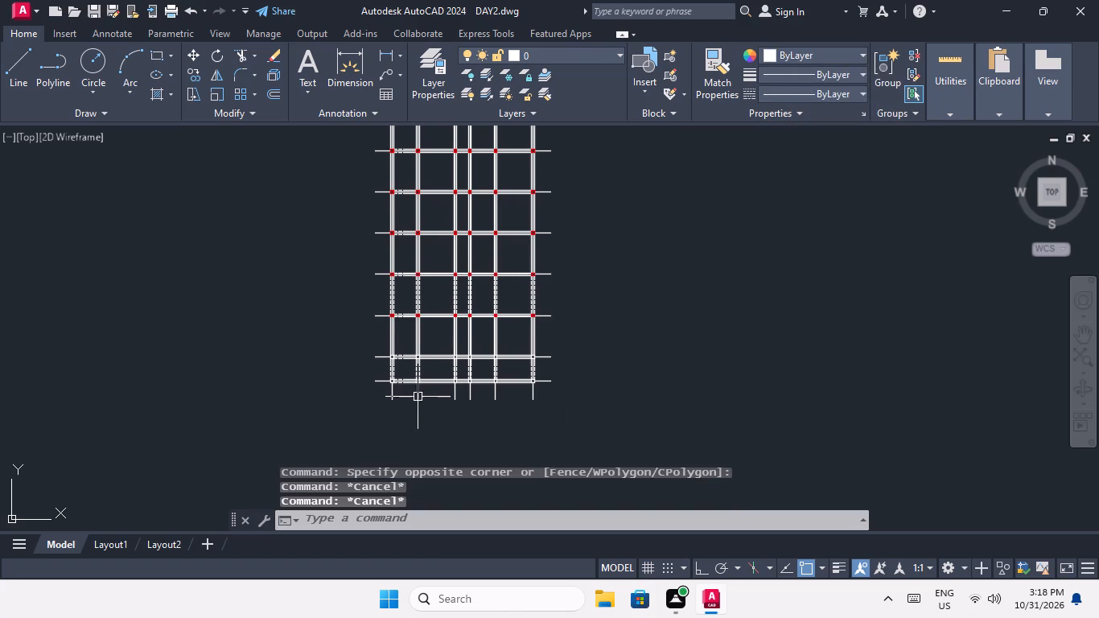
Select the four short lines boxing the westernmost grid intersection in the second row from the south.
scroll(401, 369, up, 5)
middle_drag(396, 369, 482, 357)
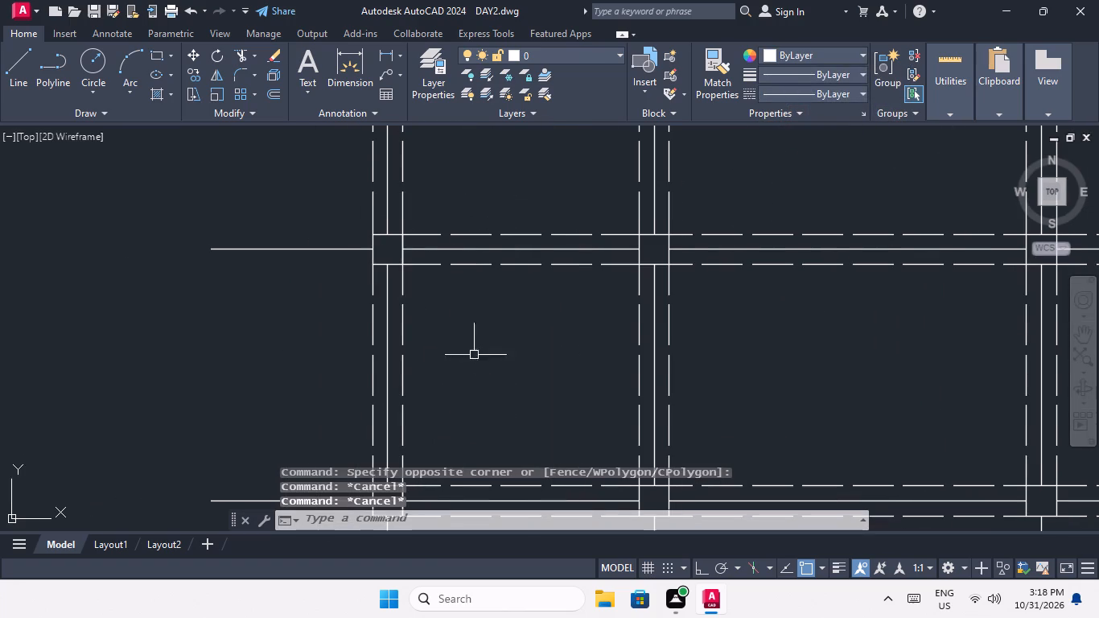
scroll(377, 226, up, 2)
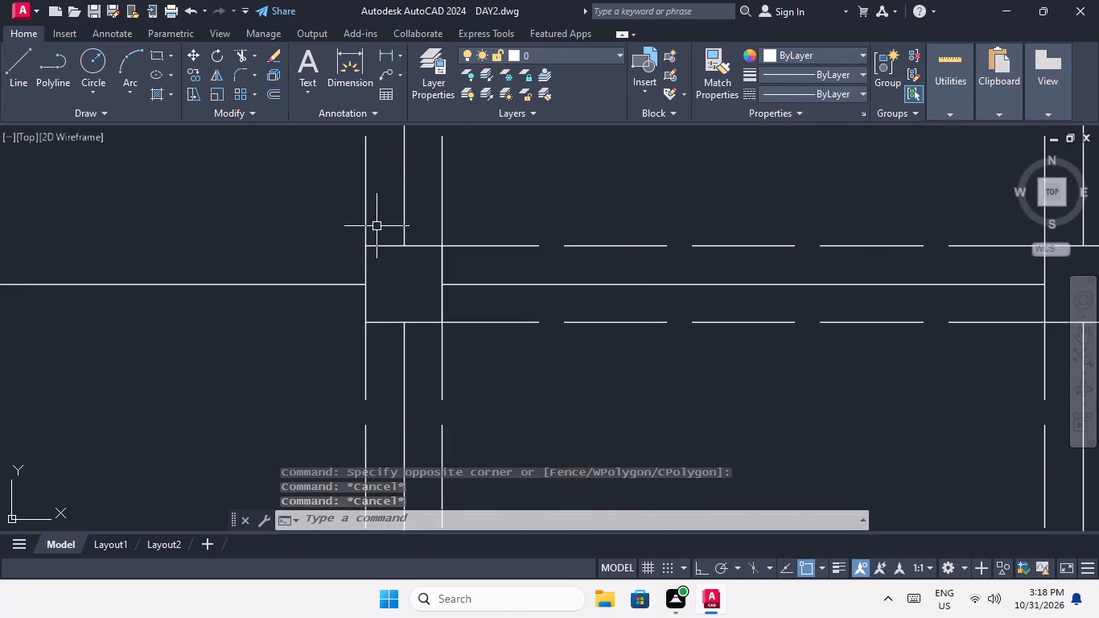
scroll(381, 245, up, 2)
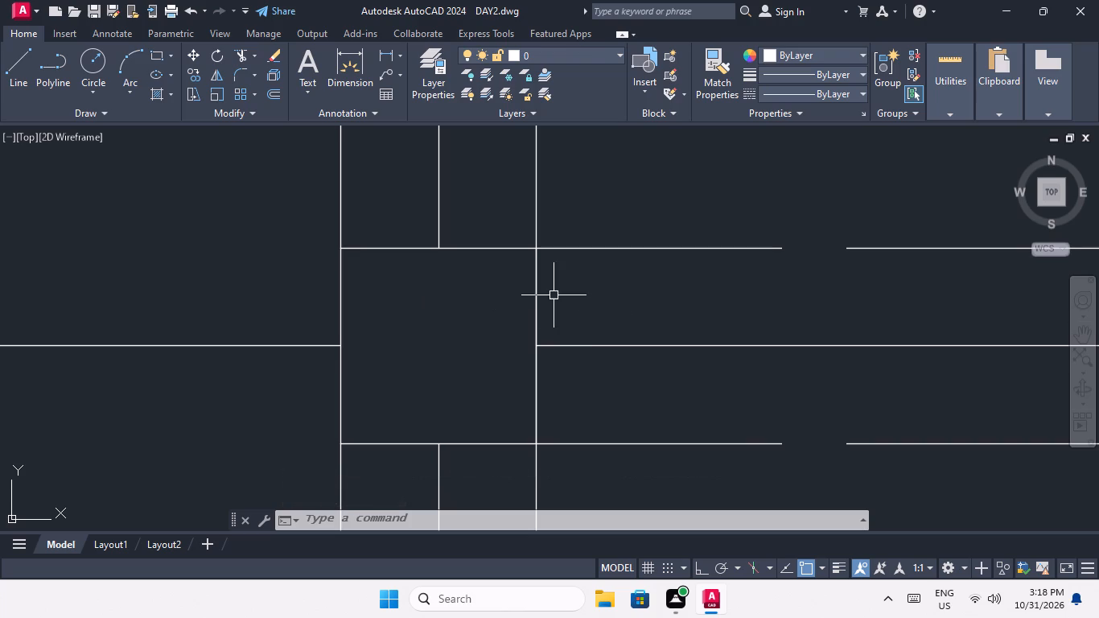
click(554, 295)
click(320, 311)
scroll(348, 263, down, 2)
scroll(359, 274, up, 1)
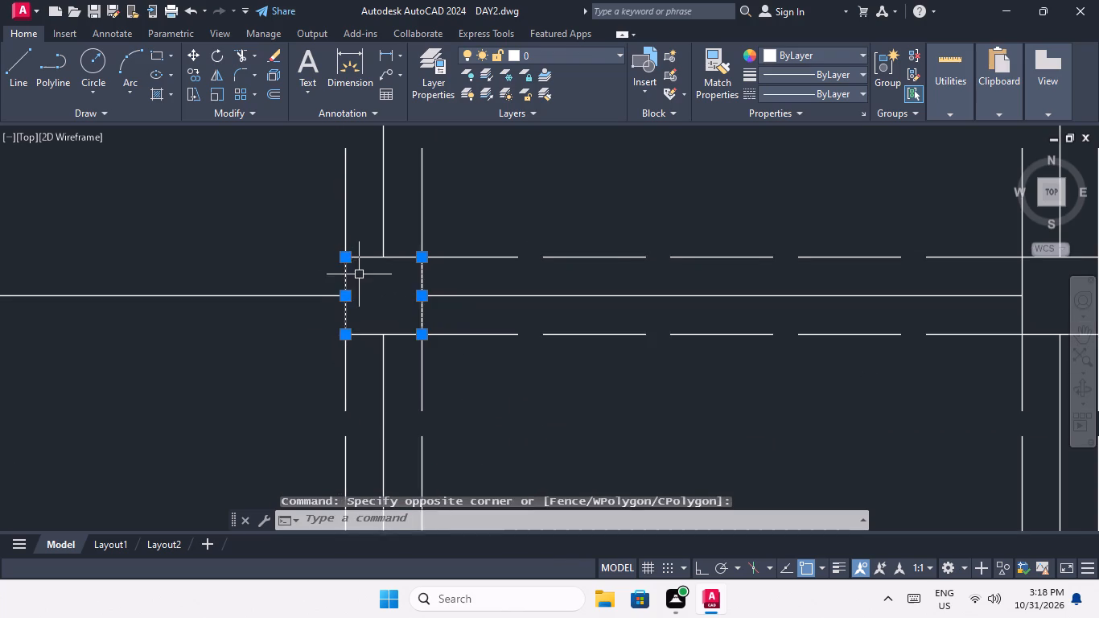
click(377, 393)
click(368, 239)
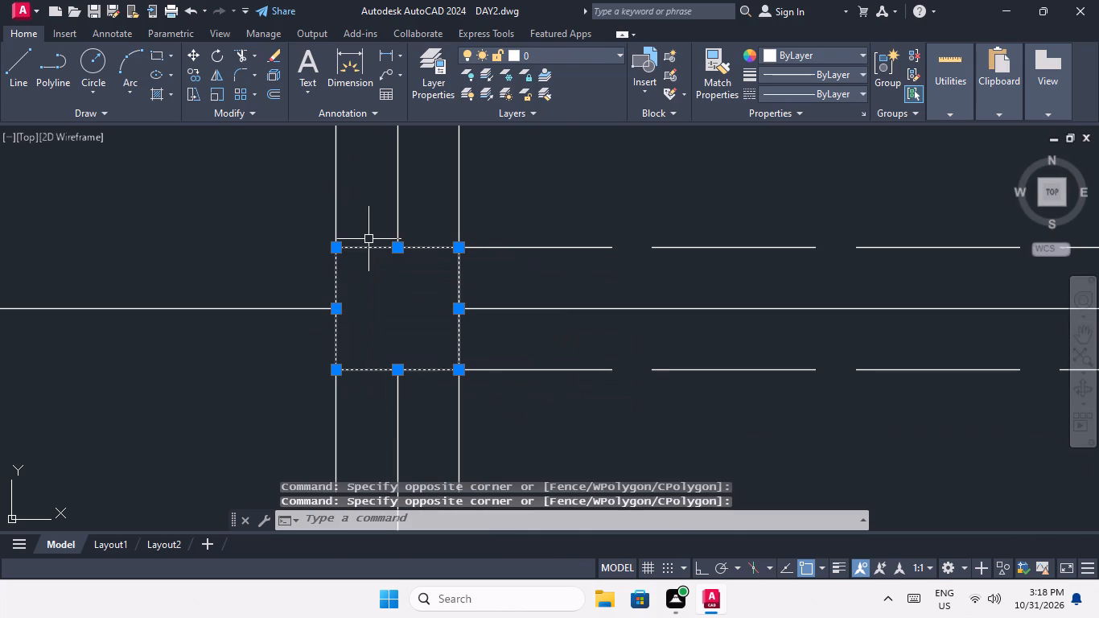
Add the four short lines boxing the second intersection from the west in this row to the selection.
scroll(368, 239, down, 3)
middle_drag(694, 306, 582, 361)
scroll(528, 299, up, 3)
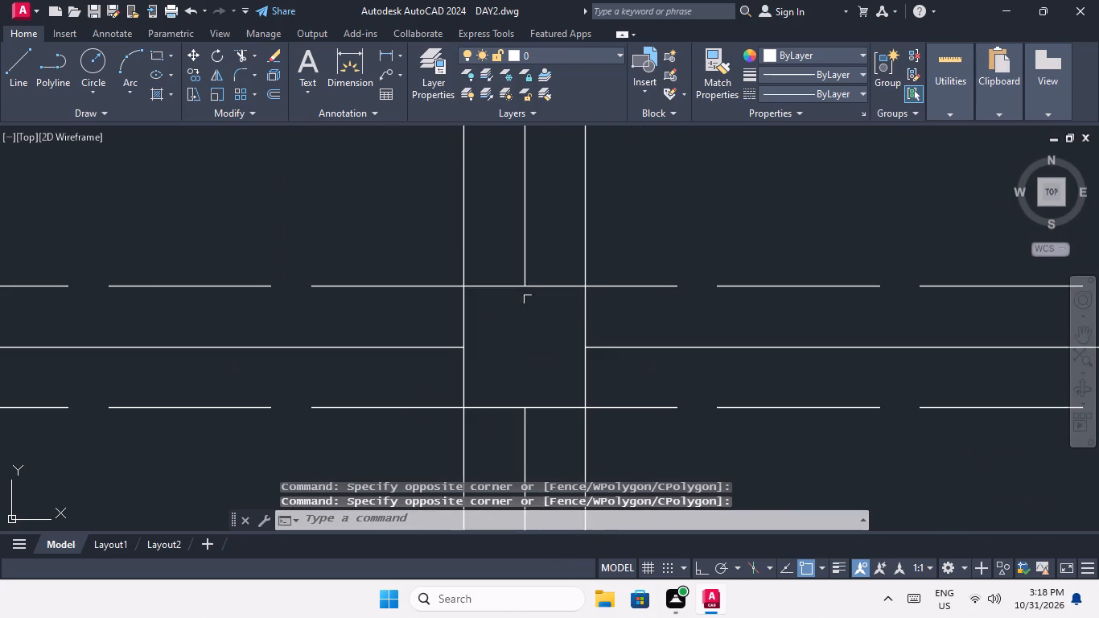
drag(615, 310, 587, 315)
click(414, 324)
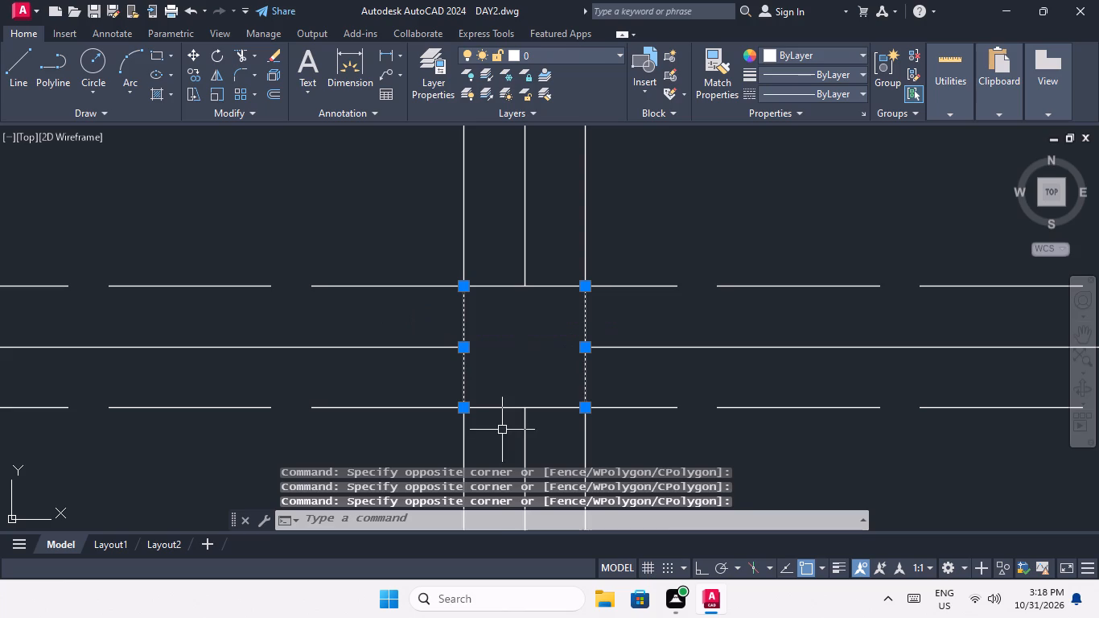
click(502, 430)
click(484, 249)
Add the four short lines boxing the third intersection from the west in the second-from-south row to the selection.
scroll(509, 229, down, 4)
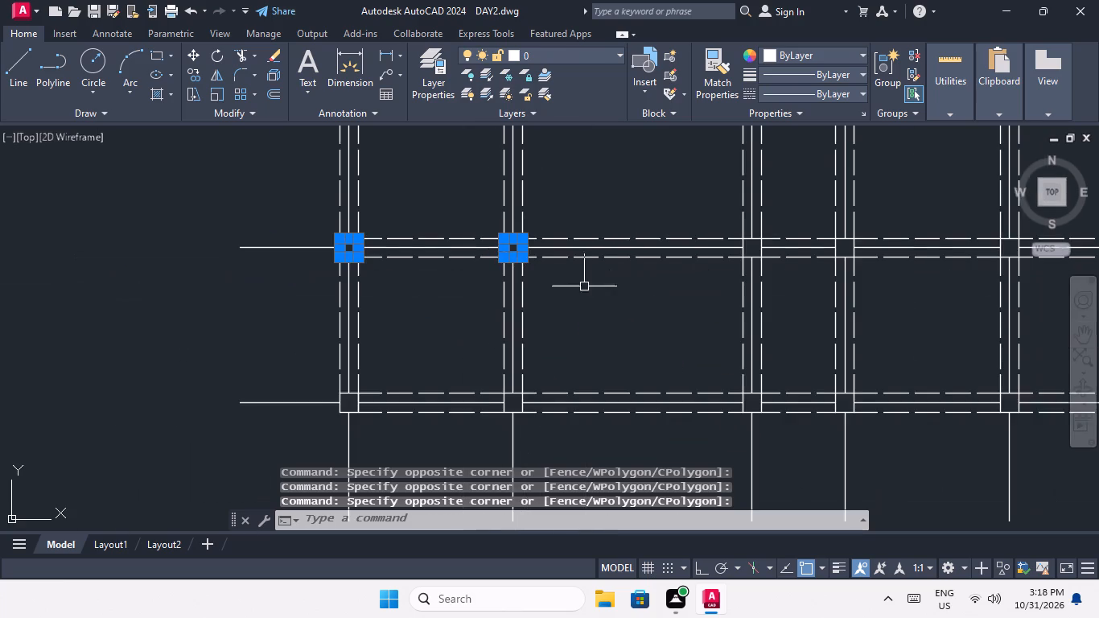
middle_drag(615, 305, 332, 362)
scroll(476, 325, up, 4)
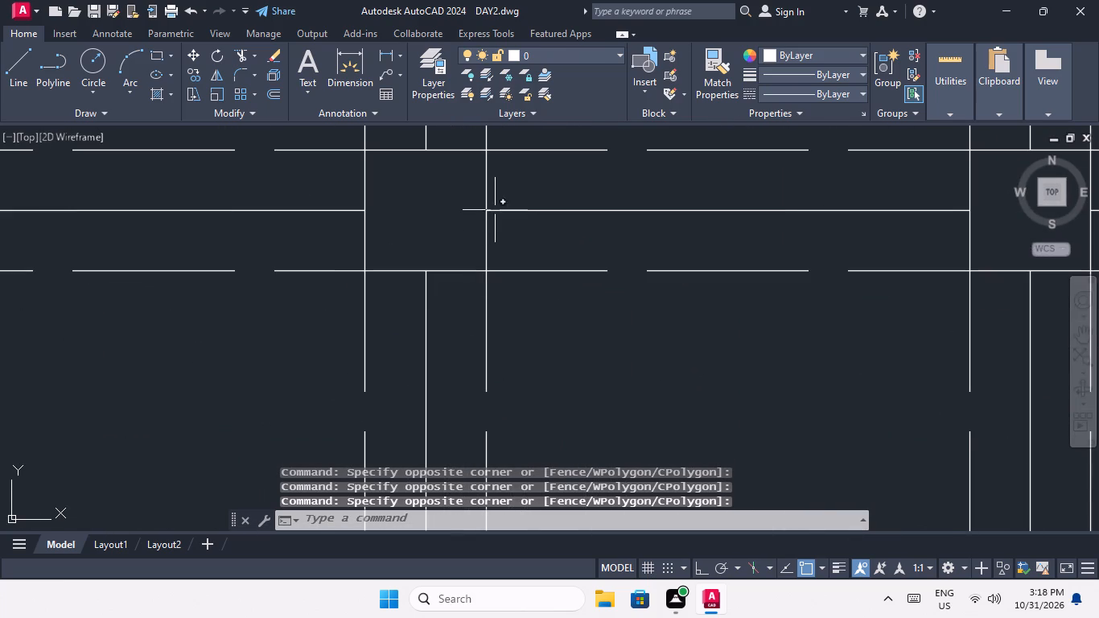
middle_drag(495, 212, 500, 309)
click(504, 270)
click(331, 274)
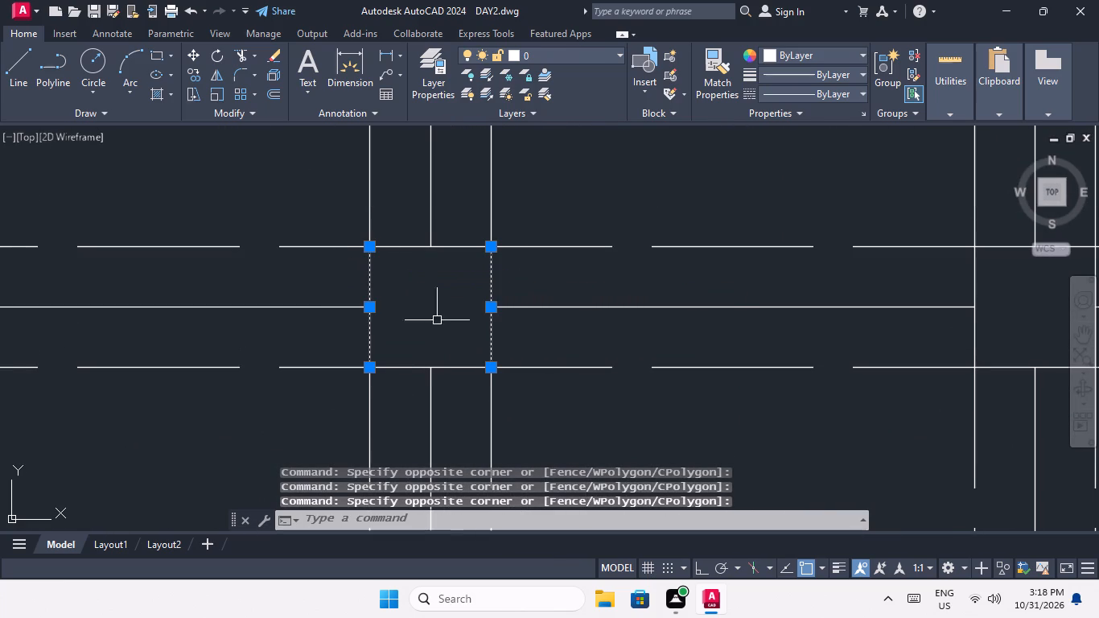
drag(471, 398, 467, 362)
click(451, 208)
Add the four short lines boxing the fourth intersection from the west in the second-from-south row to the selection.
scroll(455, 206, down, 3)
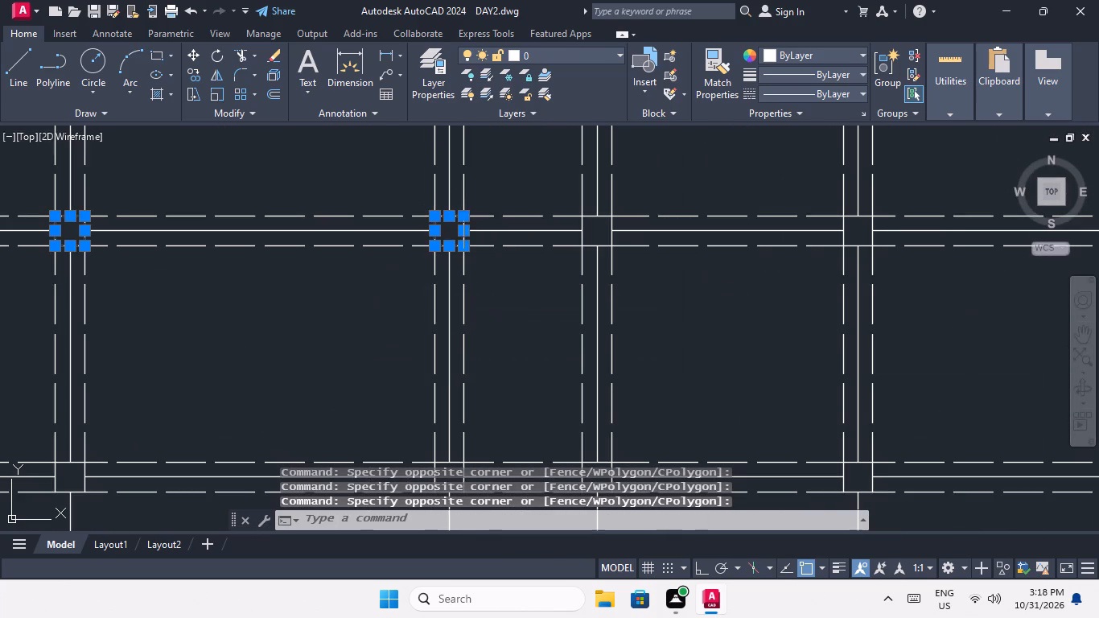
middle_drag(646, 326, 429, 353)
scroll(377, 251, up, 4)
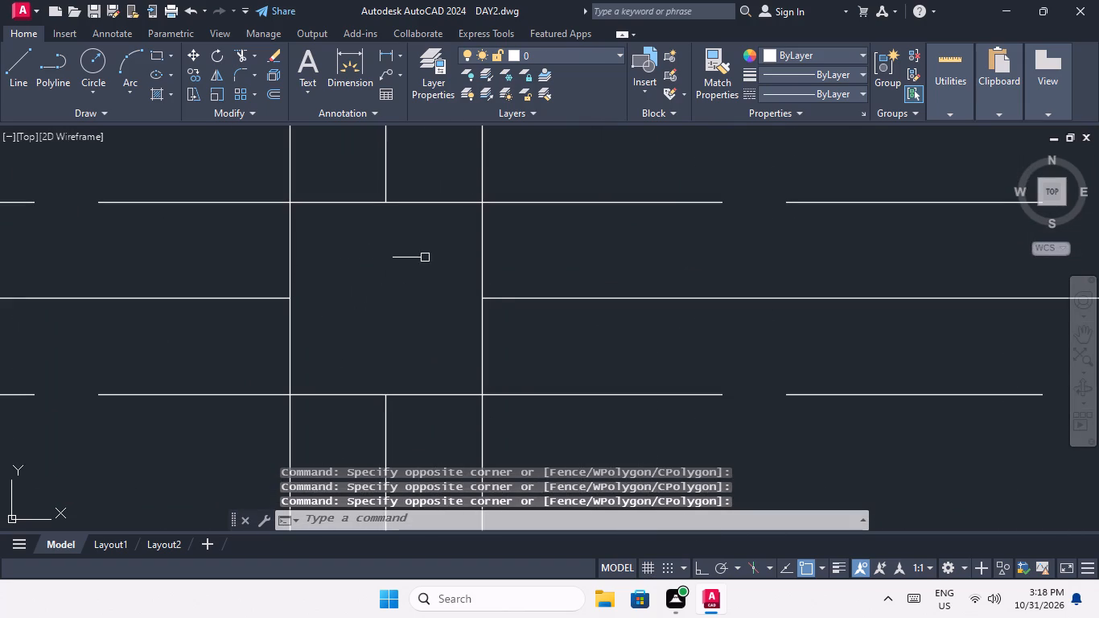
drag(506, 241, 471, 253)
click(266, 255)
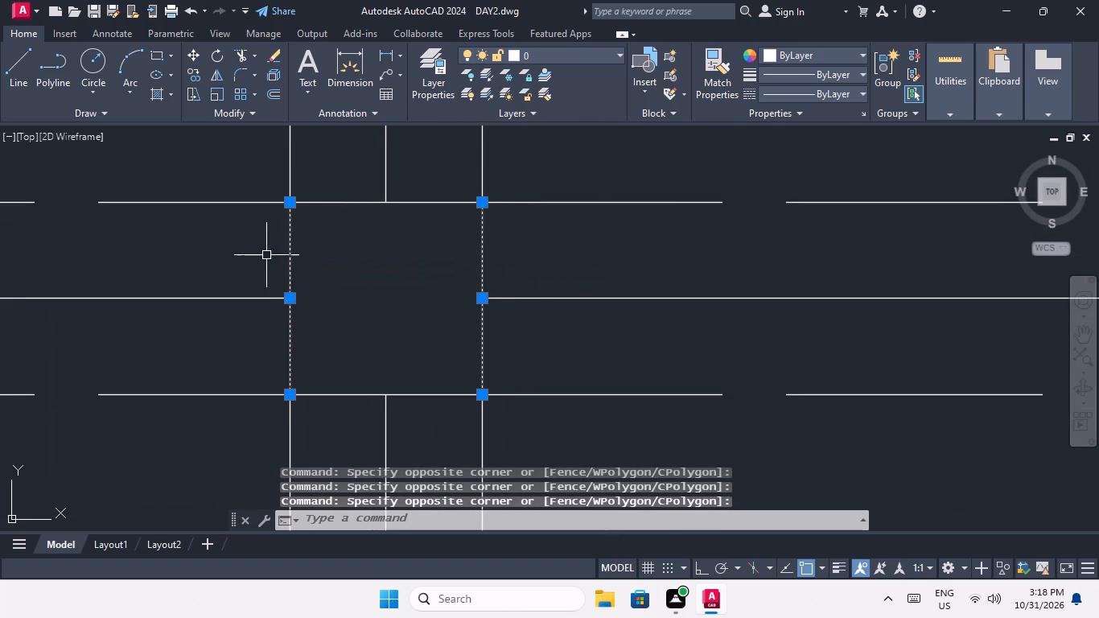
drag(344, 429, 339, 390)
click(339, 176)
Add the four short lines boxing the fifth intersection from the west in the second-from-south row to the selection.
scroll(339, 175, down, 3)
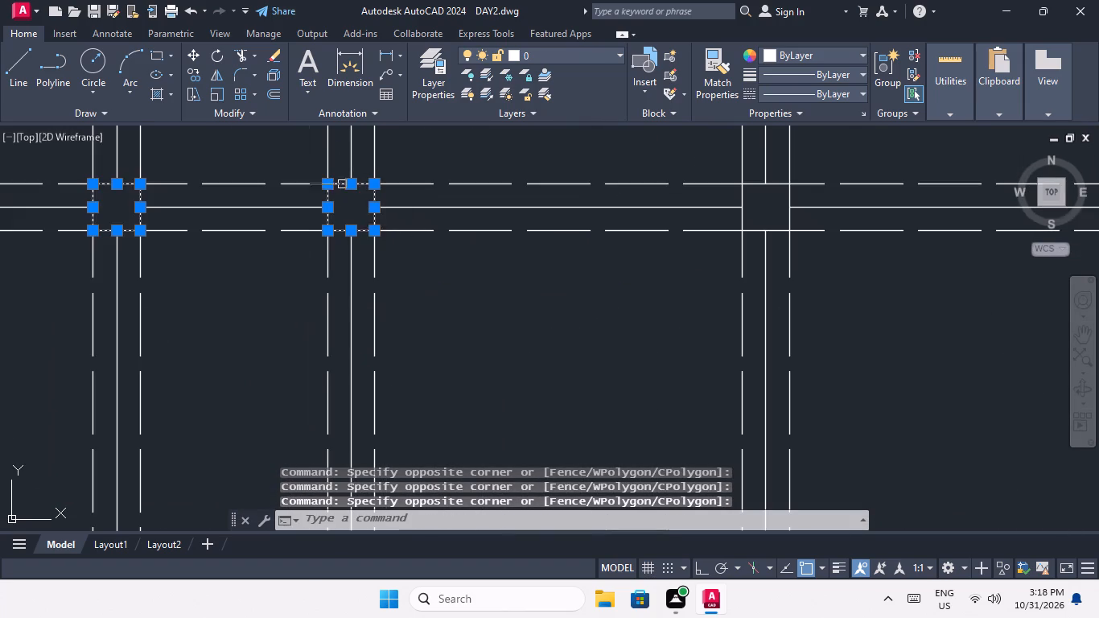
middle_drag(543, 271, 201, 328)
scroll(435, 248, up, 1)
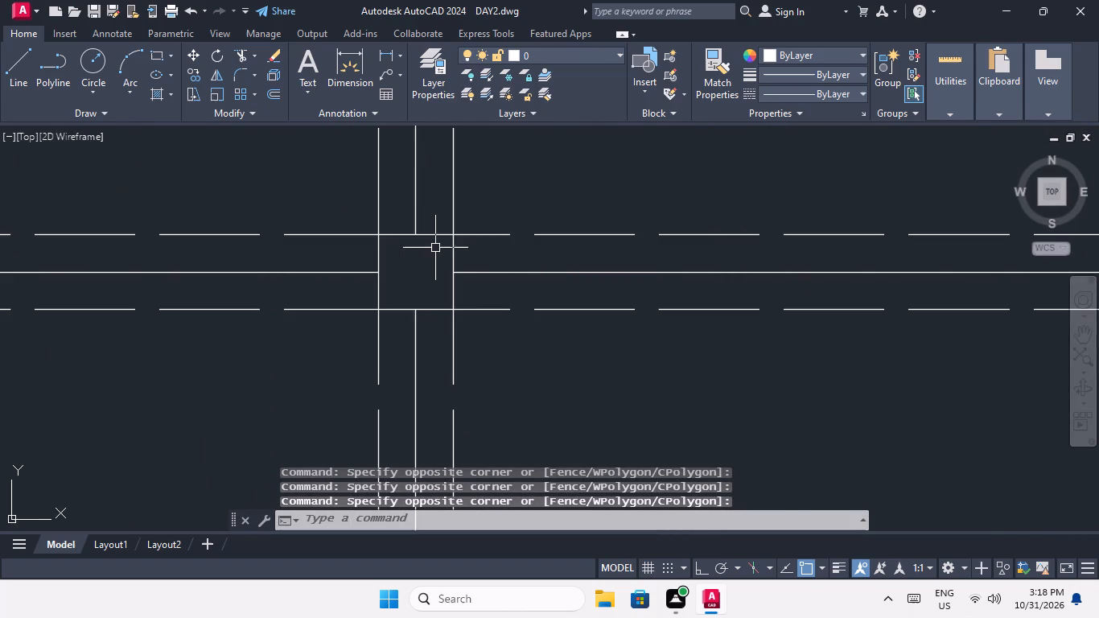
scroll(447, 249, up, 2)
click(484, 245)
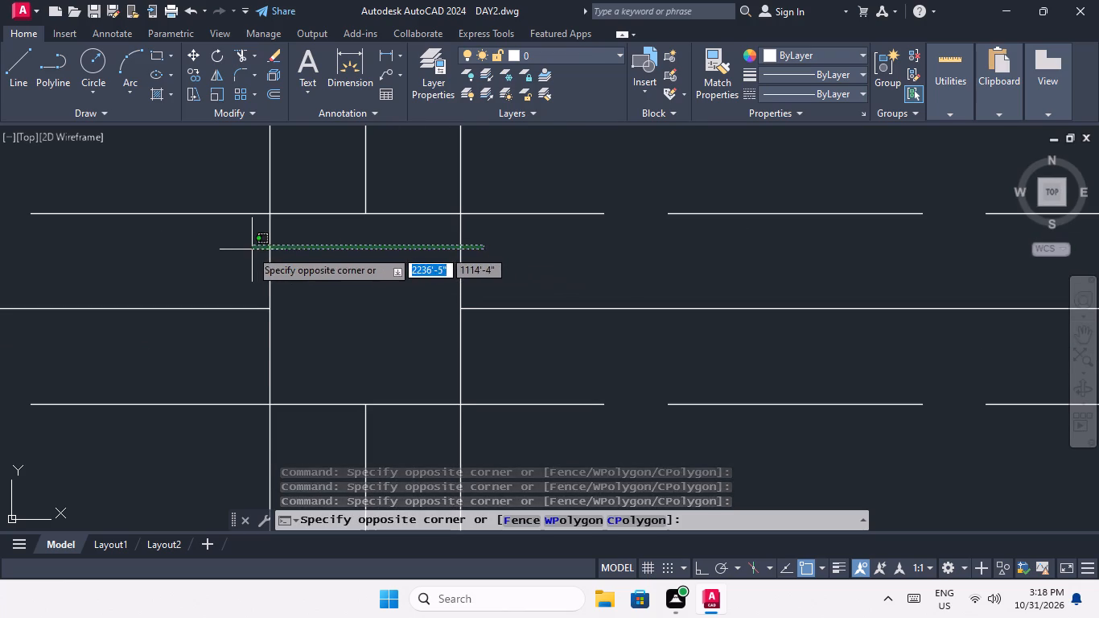
click(248, 249)
click(331, 426)
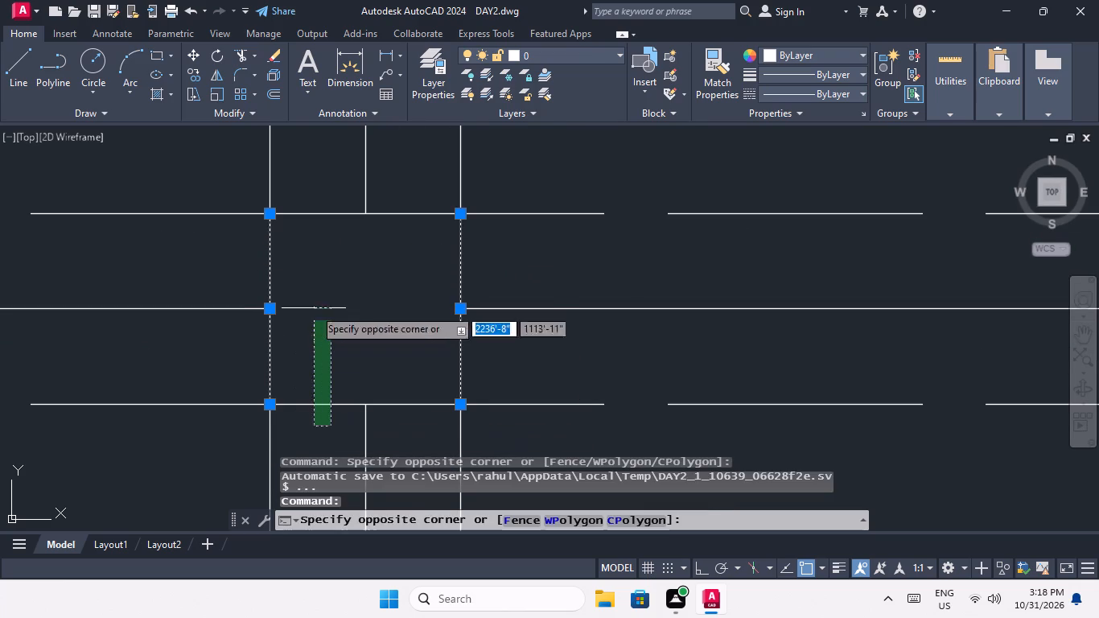
click(309, 170)
Add the four short lines boxing the easternmost intersection in the second-from-south row to the selection.
scroll(323, 235, down, 4)
middle_drag(495, 322, 237, 381)
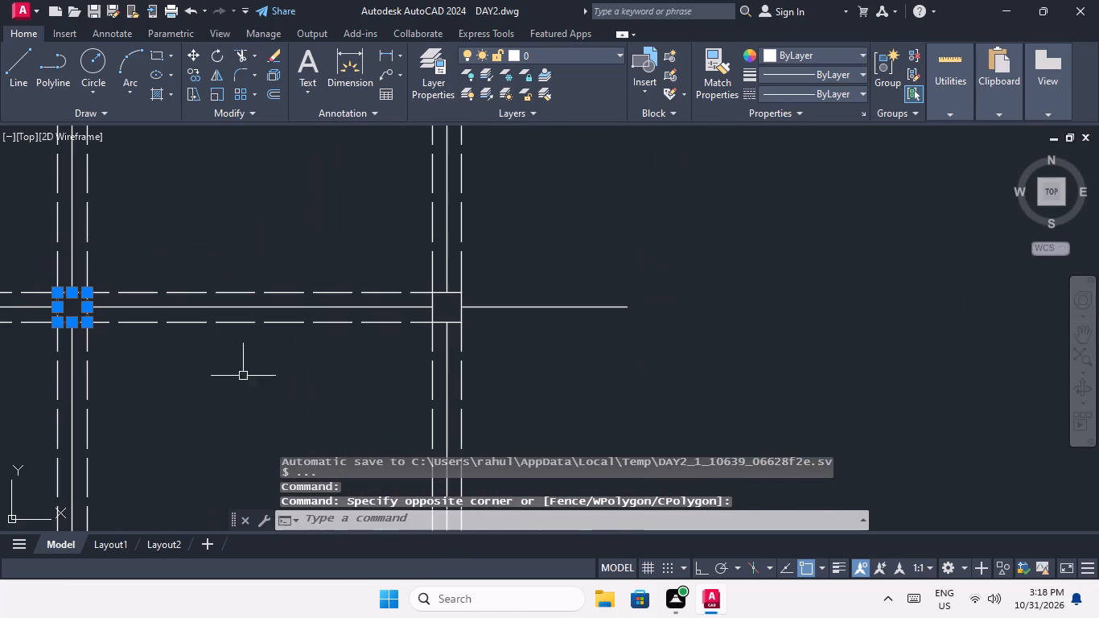
scroll(432, 290, up, 4)
drag(633, 343, 577, 357)
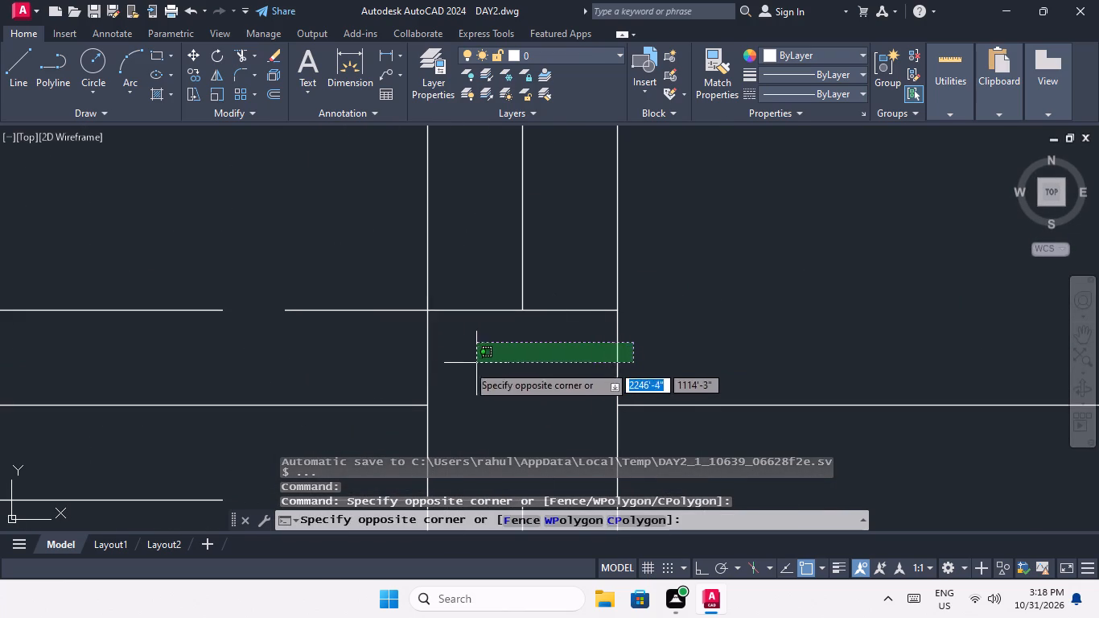
click(377, 368)
scroll(405, 270, down, 3)
scroll(434, 295, up, 2)
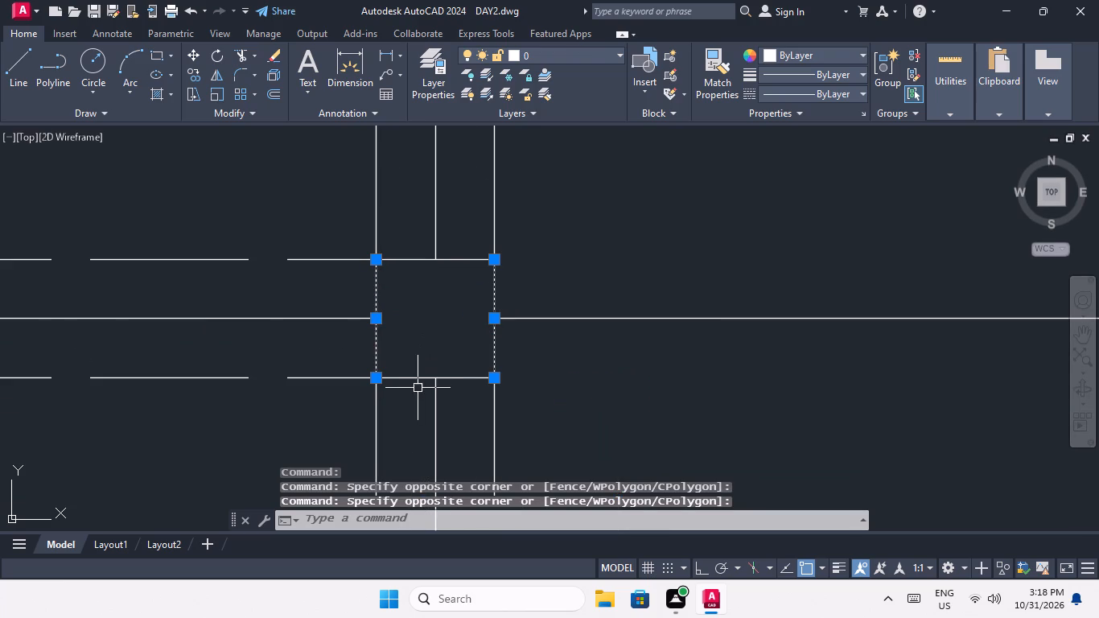
drag(417, 393, 417, 384)
click(393, 233)
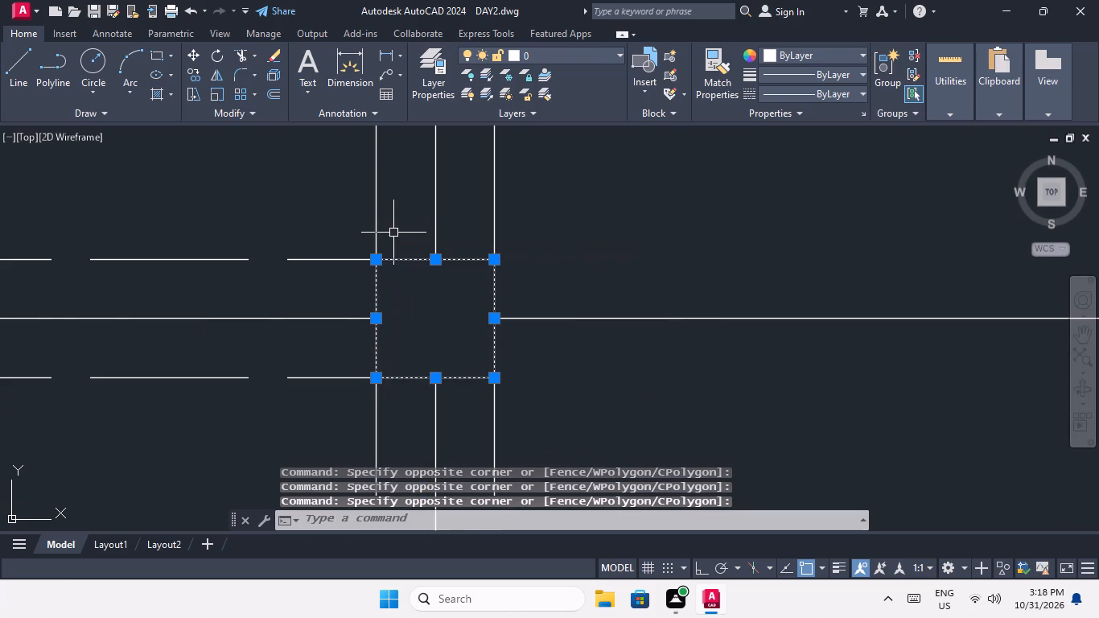
Add the four short lines boxing the easternmost grid intersection in the southernmost row to the selection.
scroll(430, 212, down, 5)
scroll(436, 315, up, 5)
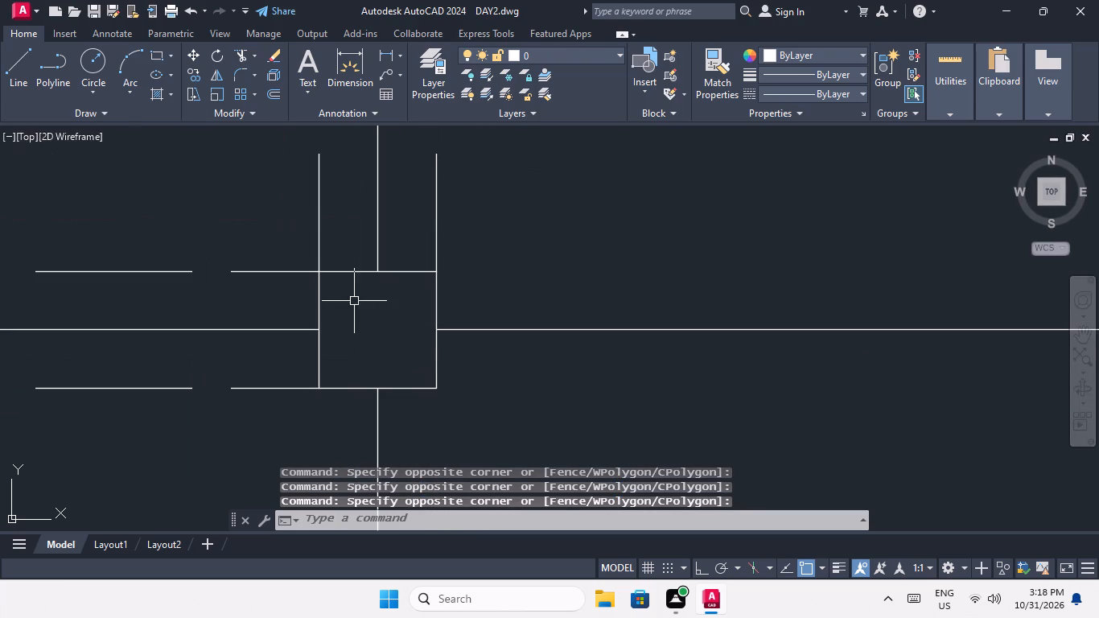
scroll(353, 300, up, 2)
scroll(420, 290, down, 1)
drag(548, 295, 515, 299)
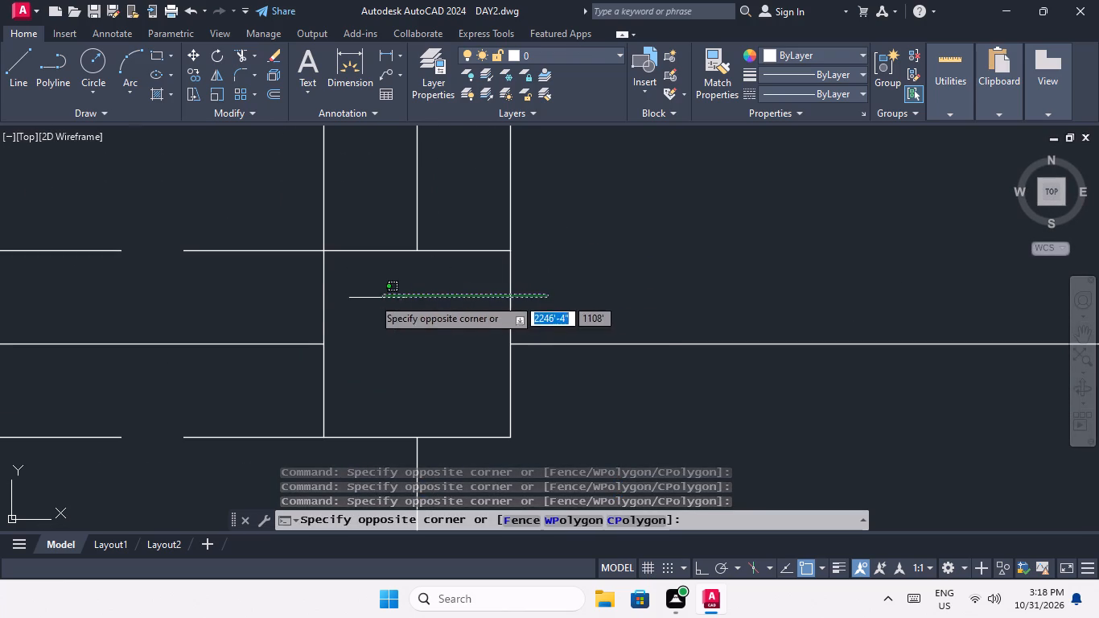
click(299, 297)
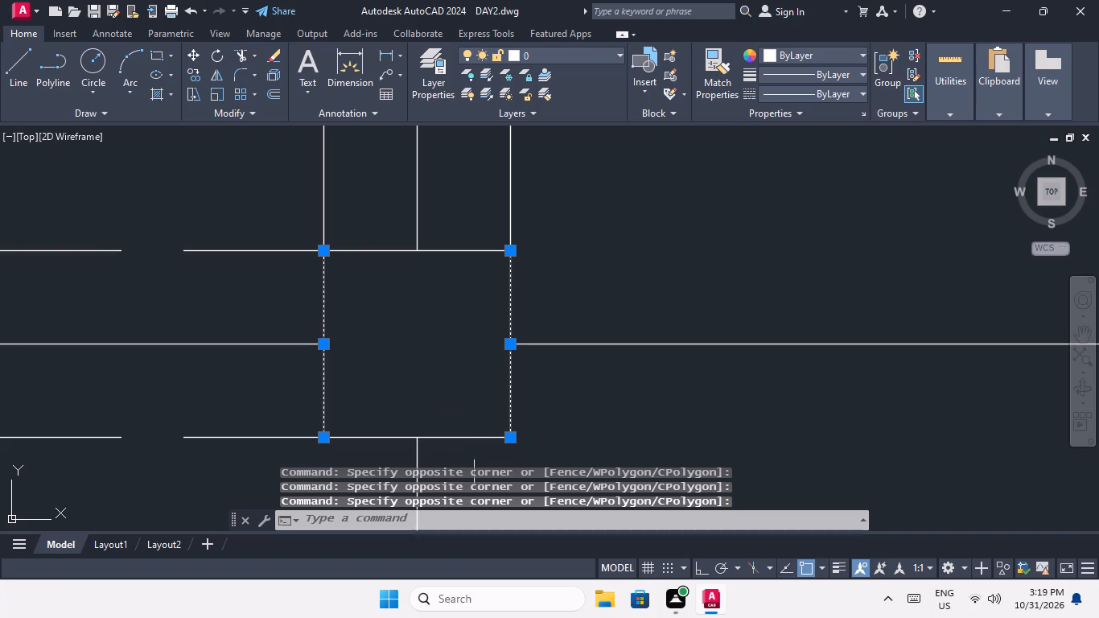
click(471, 452)
click(449, 232)
Add the four short lines boxing the fifth intersection from the west in the southernmost row to the selection.
scroll(449, 232, down, 4)
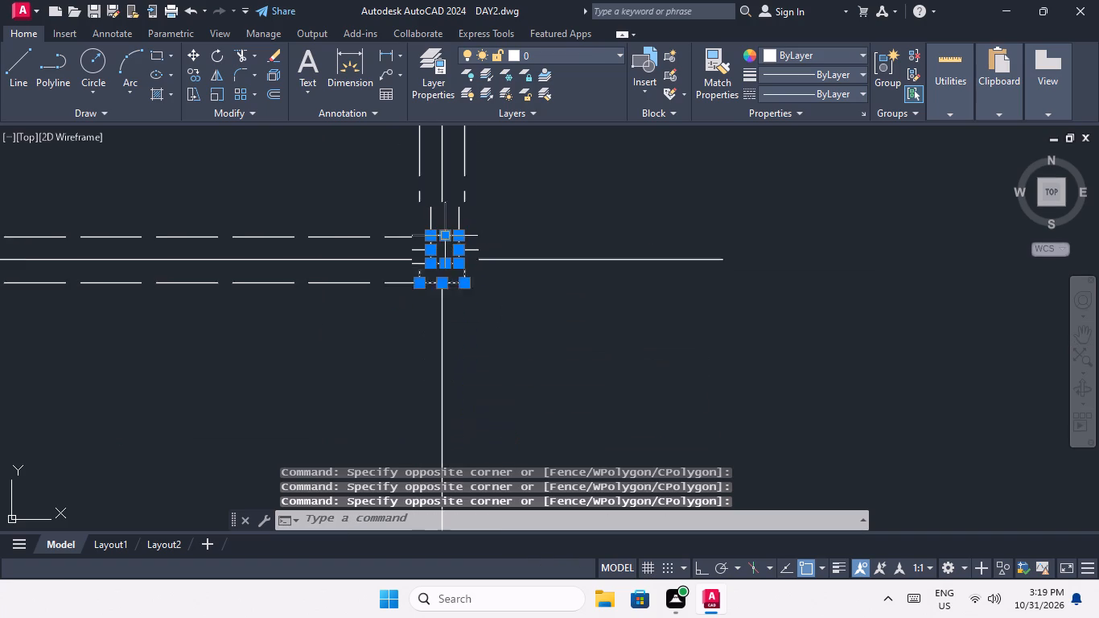
middle_drag(346, 323, 477, 316)
middle_drag(431, 308, 471, 384)
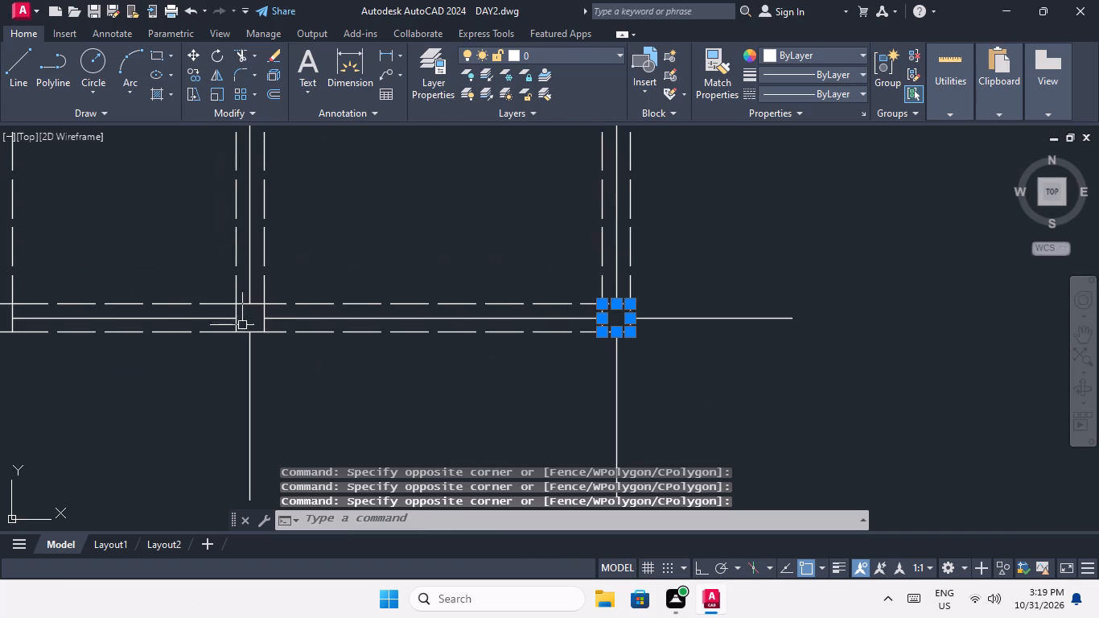
scroll(239, 320, up, 4)
scroll(328, 299, down, 1)
middle_drag(328, 299, 531, 349)
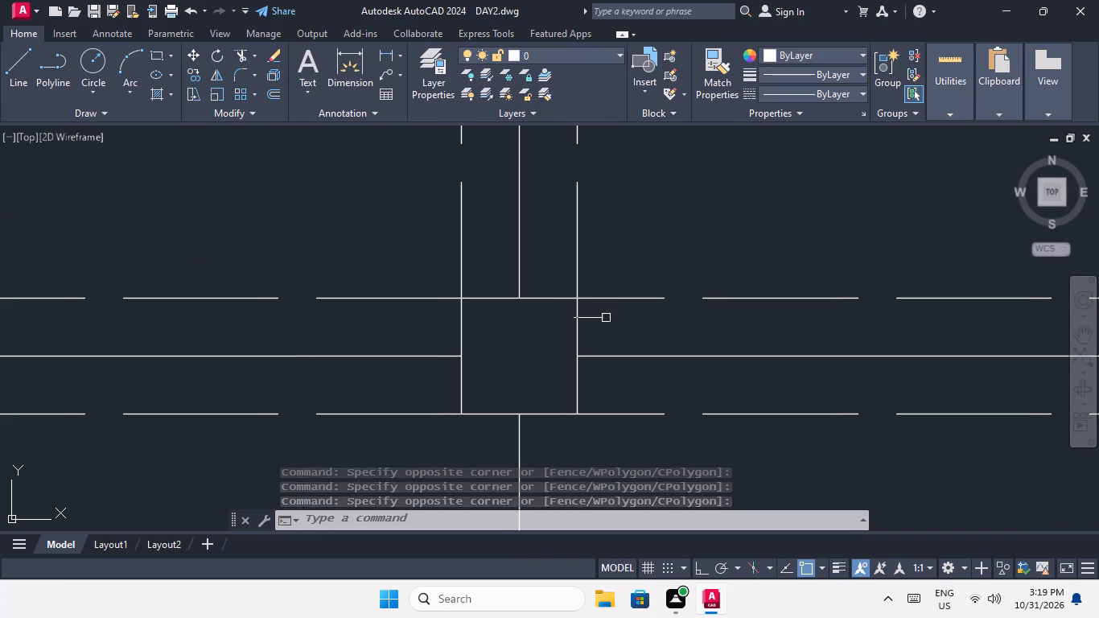
drag(592, 320, 573, 328)
click(438, 316)
drag(554, 432, 554, 432)
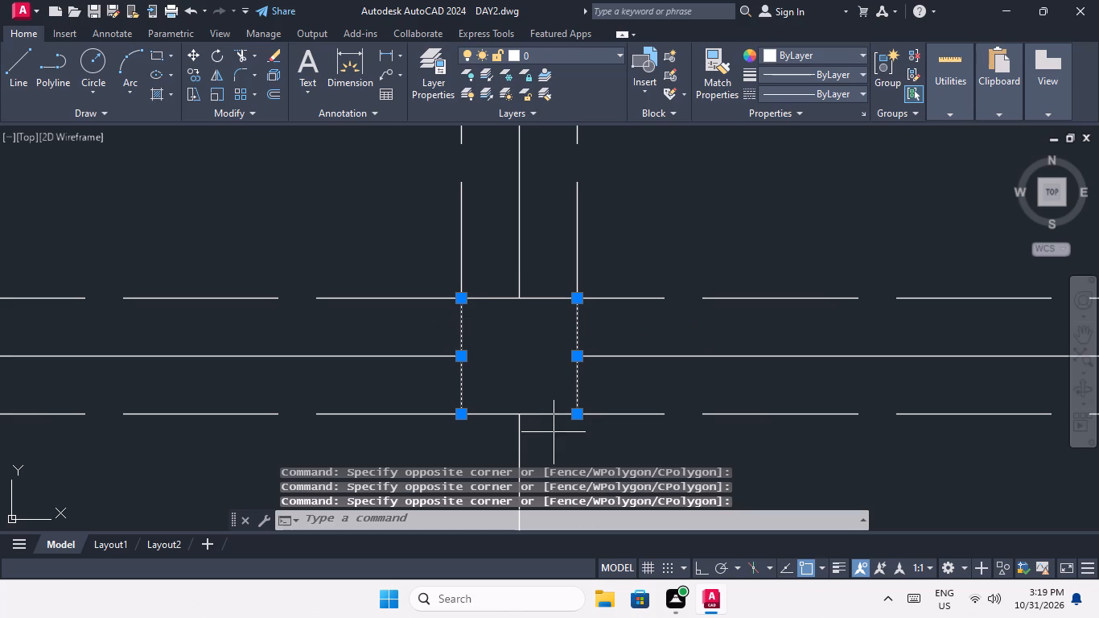
drag(554, 432, 554, 422)
click(551, 272)
Add the four short lines boxing the fourth intersection from the west in the southernmost row to the selection.
scroll(553, 281, down, 3)
middle_drag(422, 365, 529, 402)
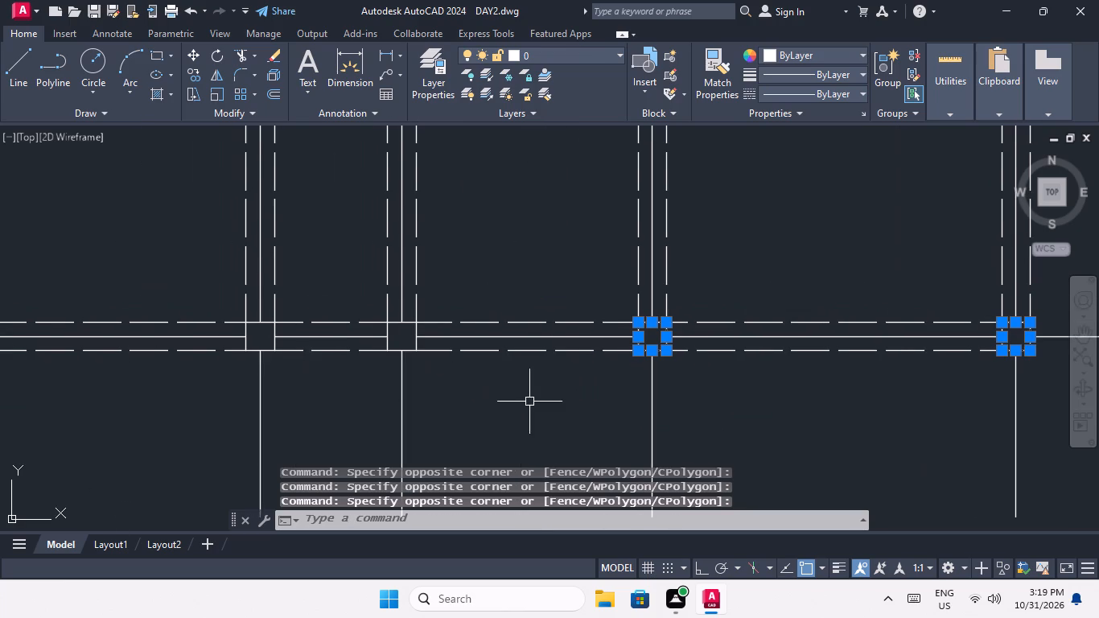
scroll(378, 332, up, 3)
click(557, 334)
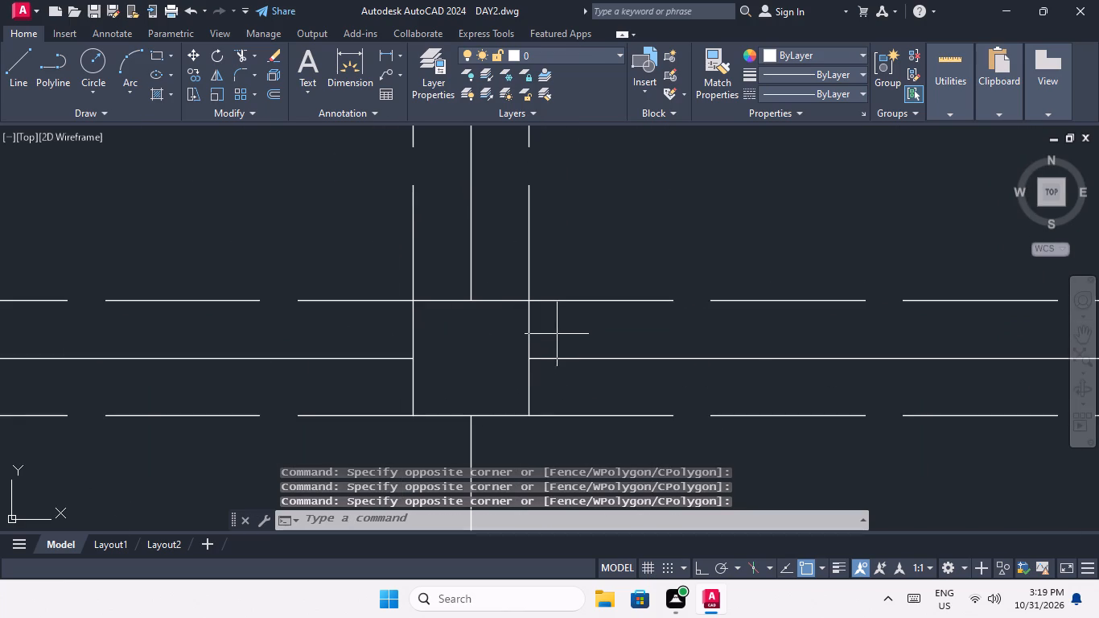
click(395, 329)
drag(504, 447, 503, 419)
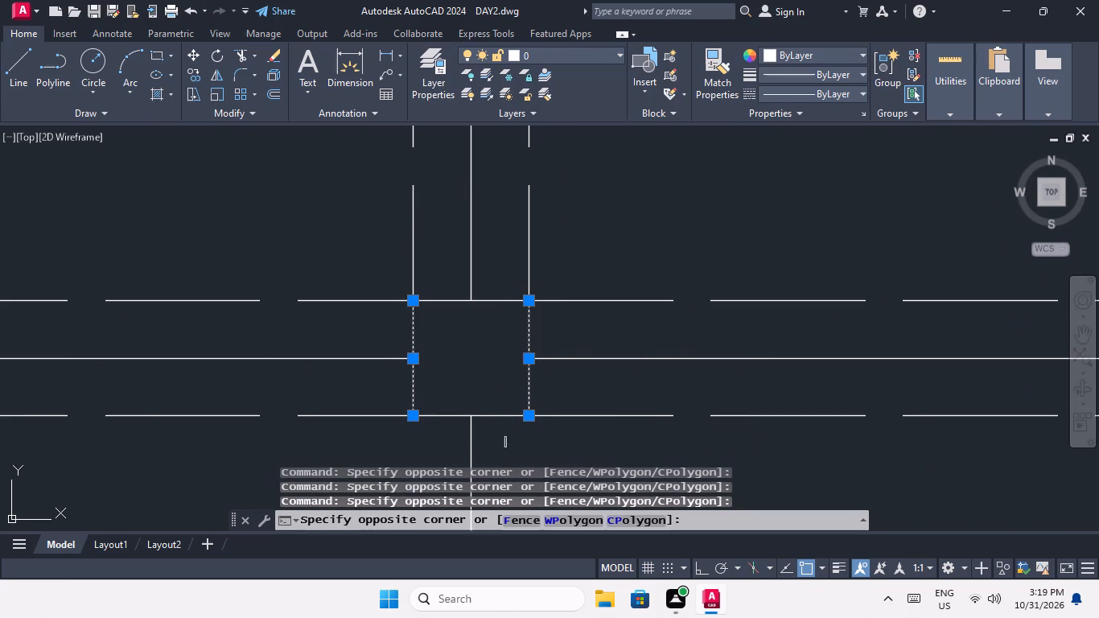
drag(503, 419, 506, 437)
click(489, 266)
Add the four short lines boxing the third intersection from the west in the southernmost row to the selection.
scroll(489, 266, down, 3)
middle_drag(397, 370, 485, 454)
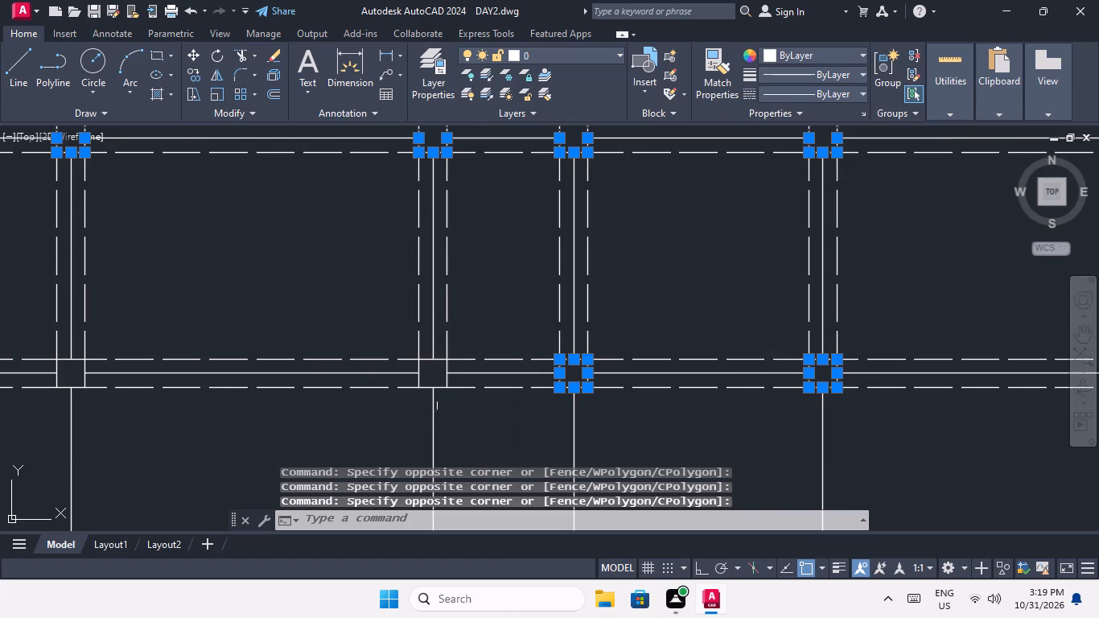
scroll(431, 377, up, 3)
drag(507, 340, 494, 340)
click(329, 346)
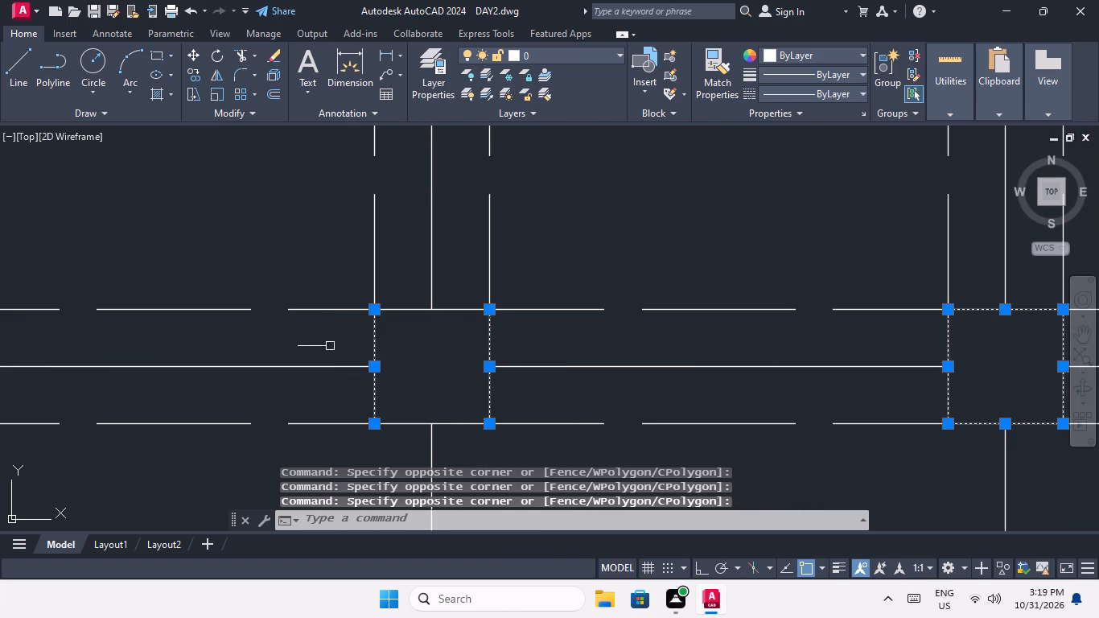
click(459, 446)
click(456, 290)
Add the four short lines boxing the second intersection from the west in the southernmost row to the selection.
scroll(459, 291, down, 3)
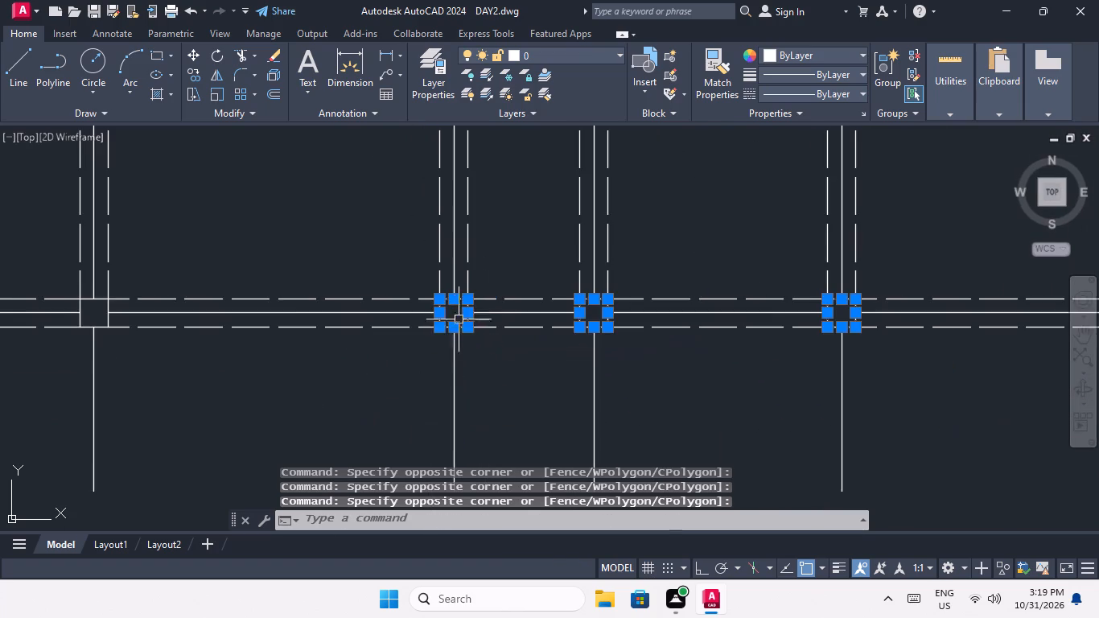
middle_drag(418, 379, 527, 385)
scroll(521, 385, down, 3)
scroll(451, 369, up, 4)
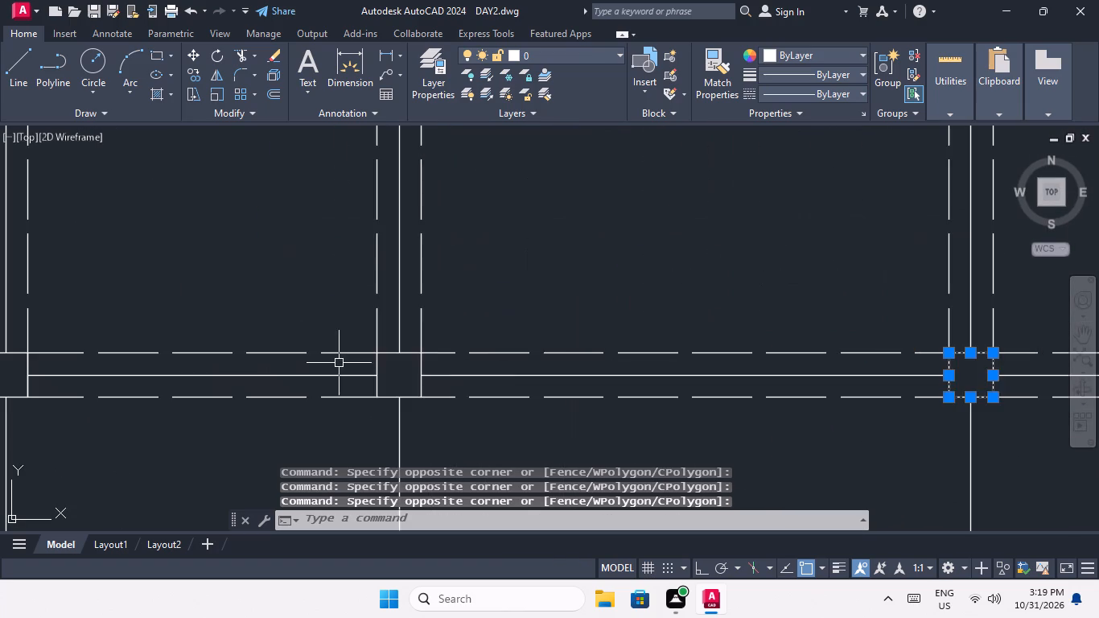
scroll(339, 363, up, 4)
scroll(917, 375, down, 1)
drag(918, 368, 855, 381)
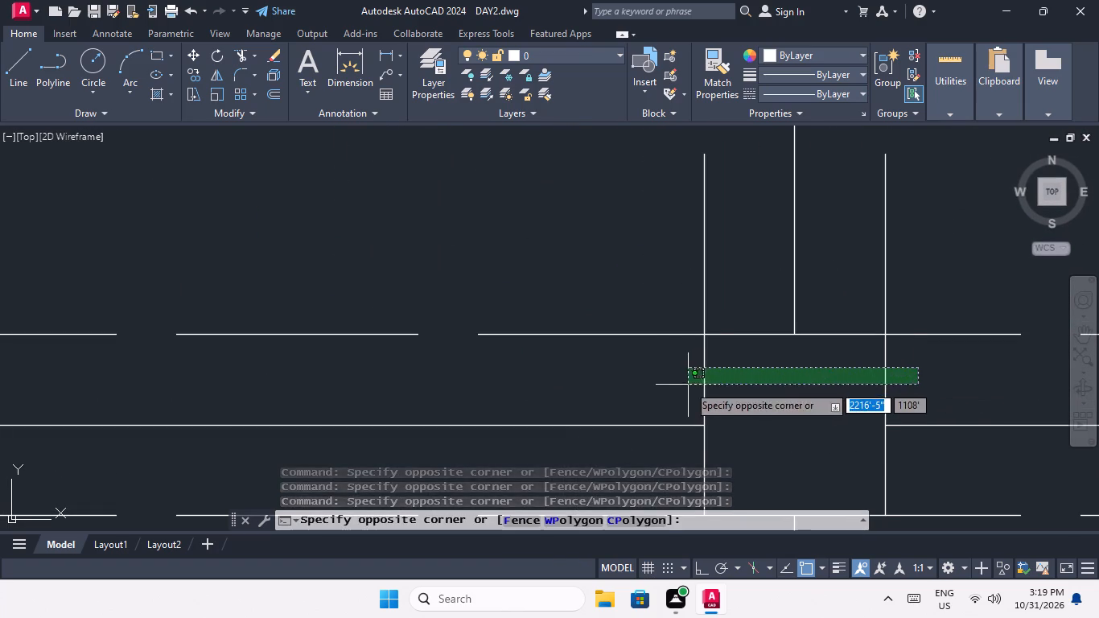
click(688, 385)
scroll(704, 356, down, 2)
scroll(743, 385, up, 1)
middle_drag(743, 384, 570, 348)
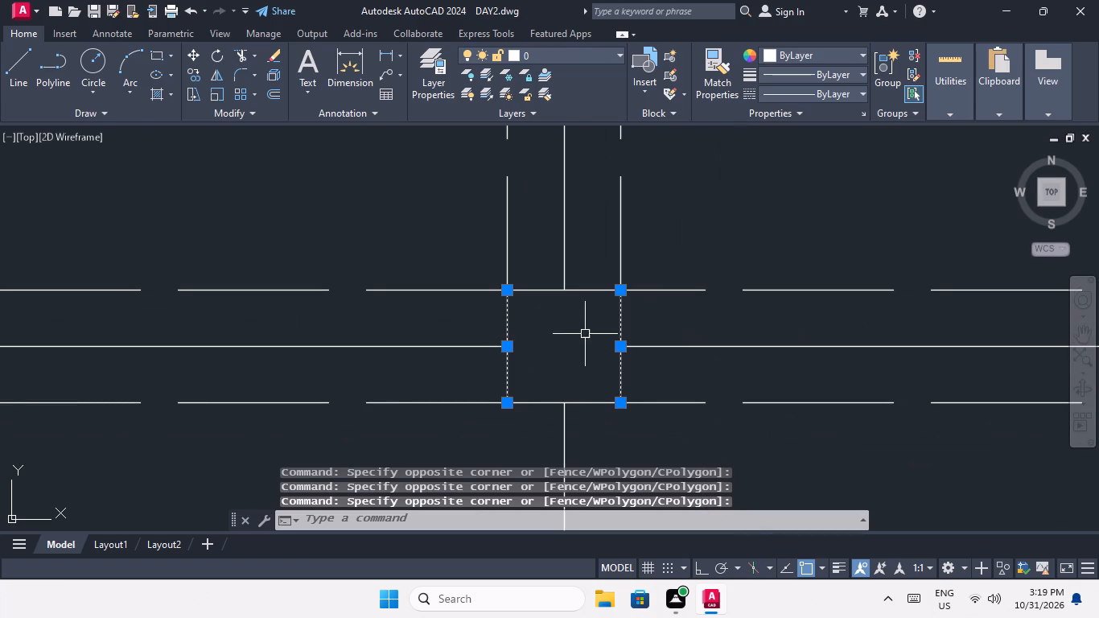
drag(598, 417, 596, 402)
click(580, 258)
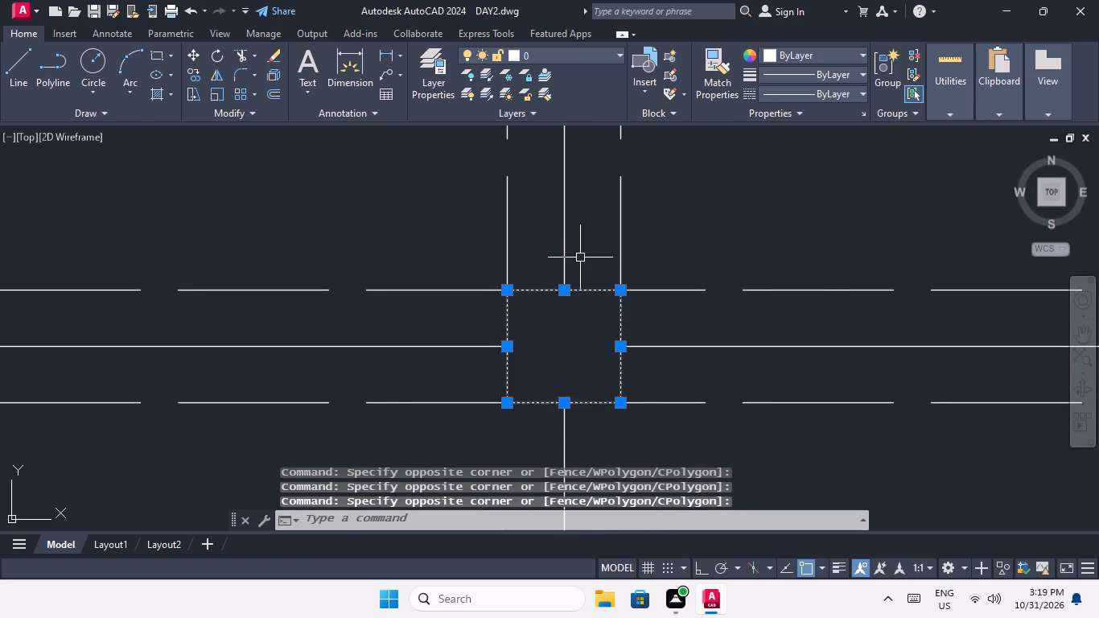
Add the four short lines boxing the westernmost intersection in the southernmost row to the selection.
scroll(582, 257, down, 2)
middle_drag(480, 365, 554, 375)
scroll(245, 283, up, 3)
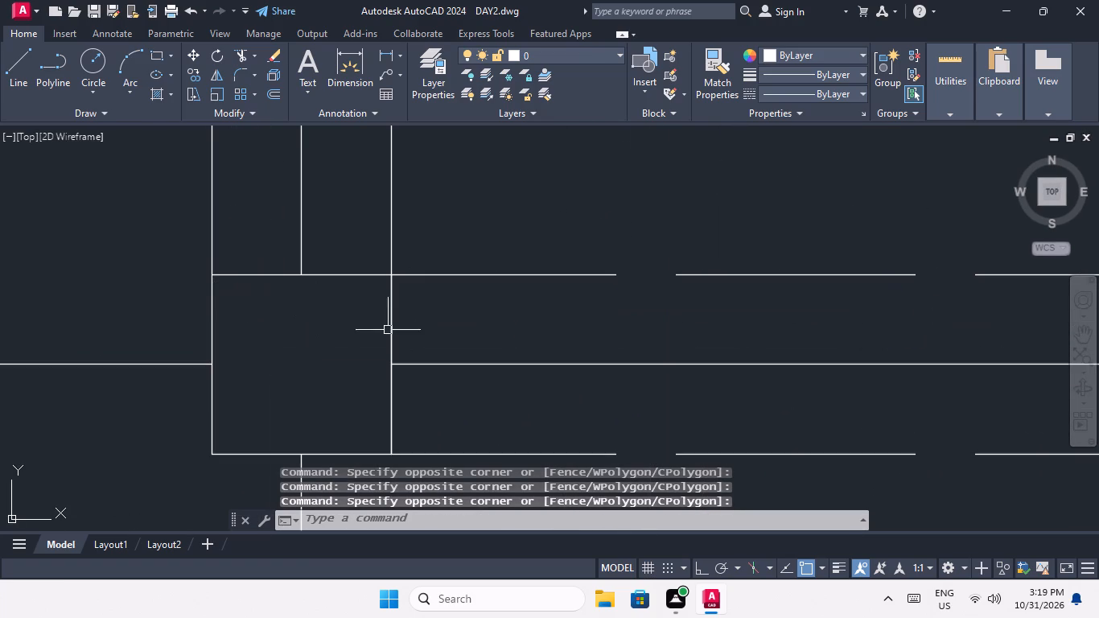
click(441, 311)
click(160, 325)
scroll(220, 275, down, 2)
scroll(230, 285, up, 2)
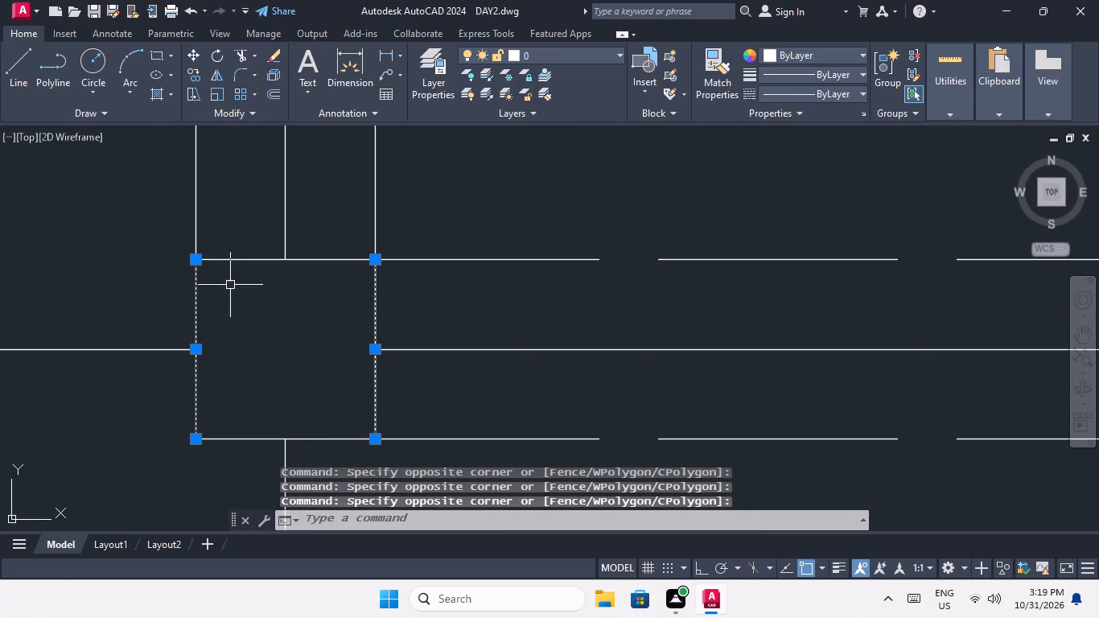
drag(336, 451, 336, 443)
click(328, 226)
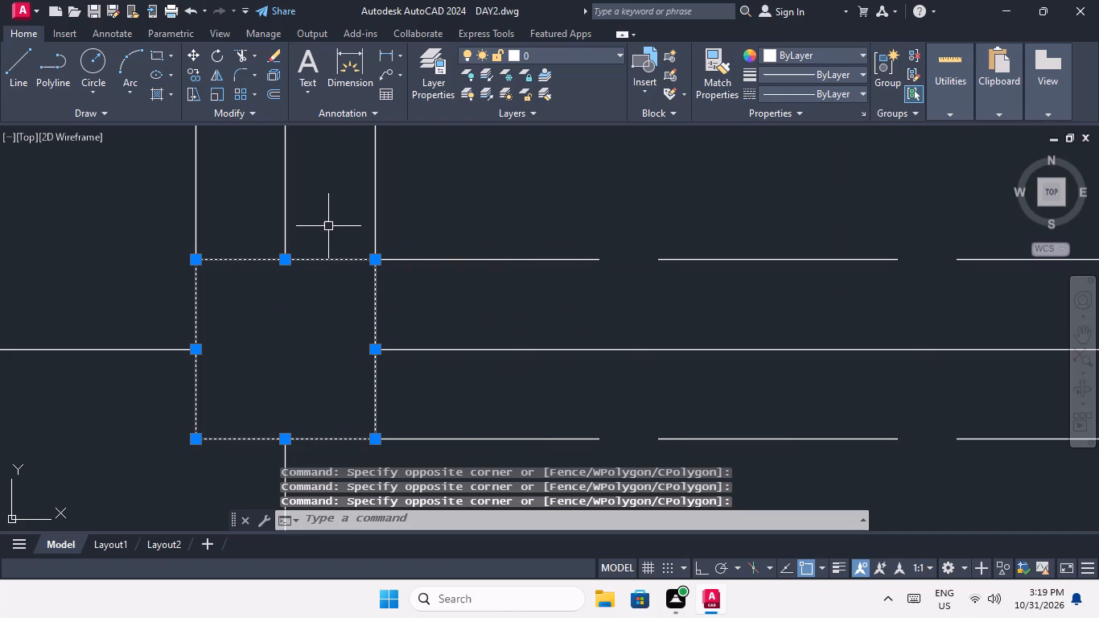
Change the colour of all the selected box lines to red and clear the selection.
click(776, 51)
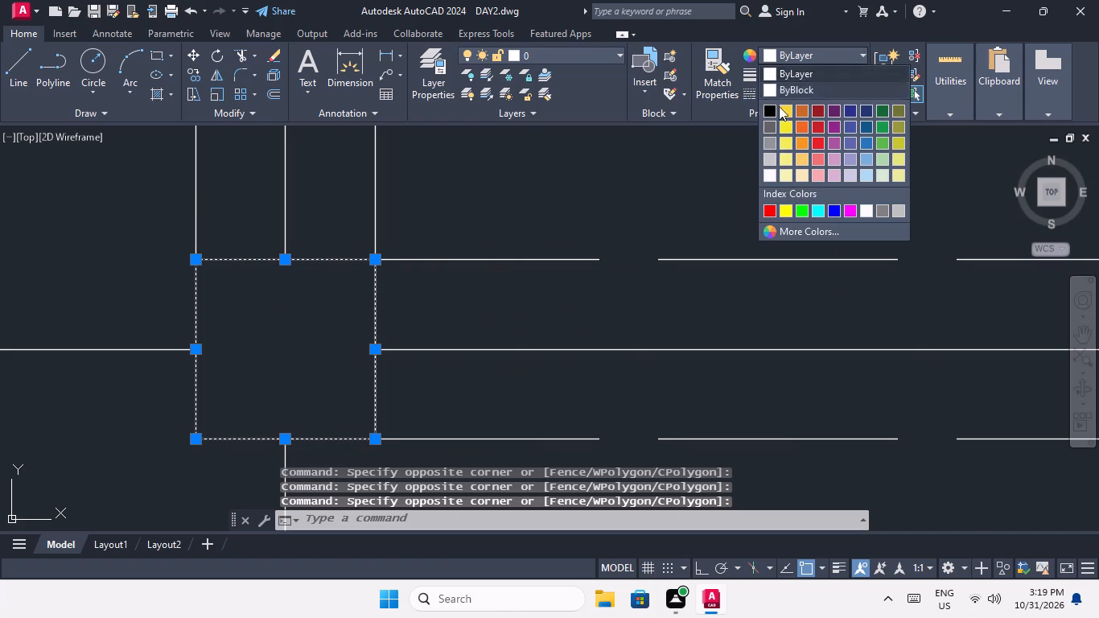
click(767, 216)
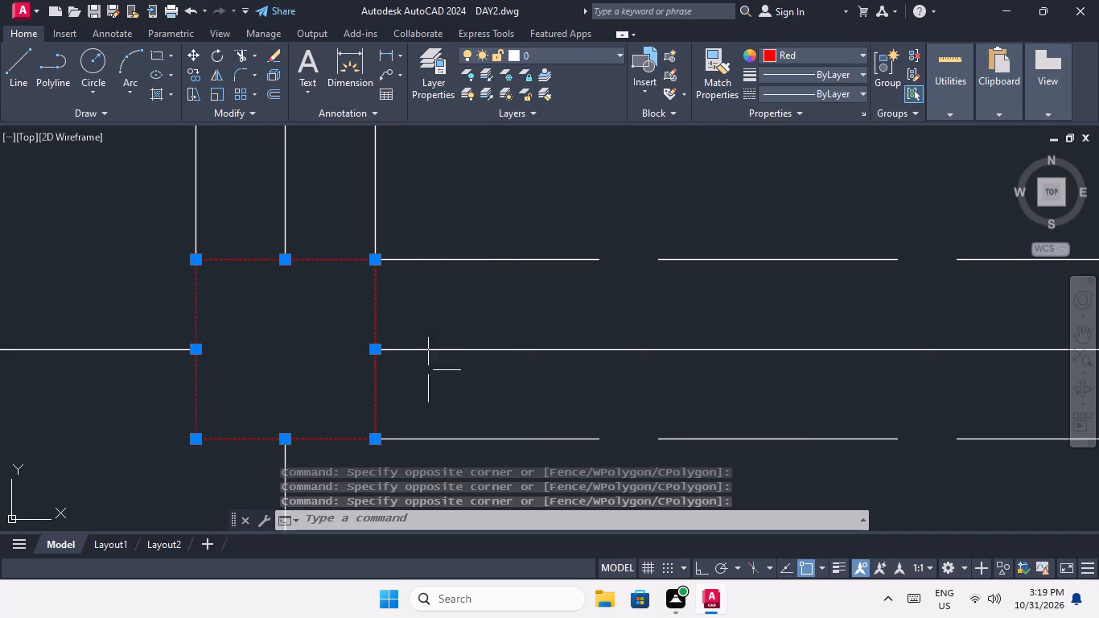
key(Escape)
Examine the intersection boxes across the whole grid, from the southernmost row up to the northernmost row.
scroll(304, 423, down, 1)
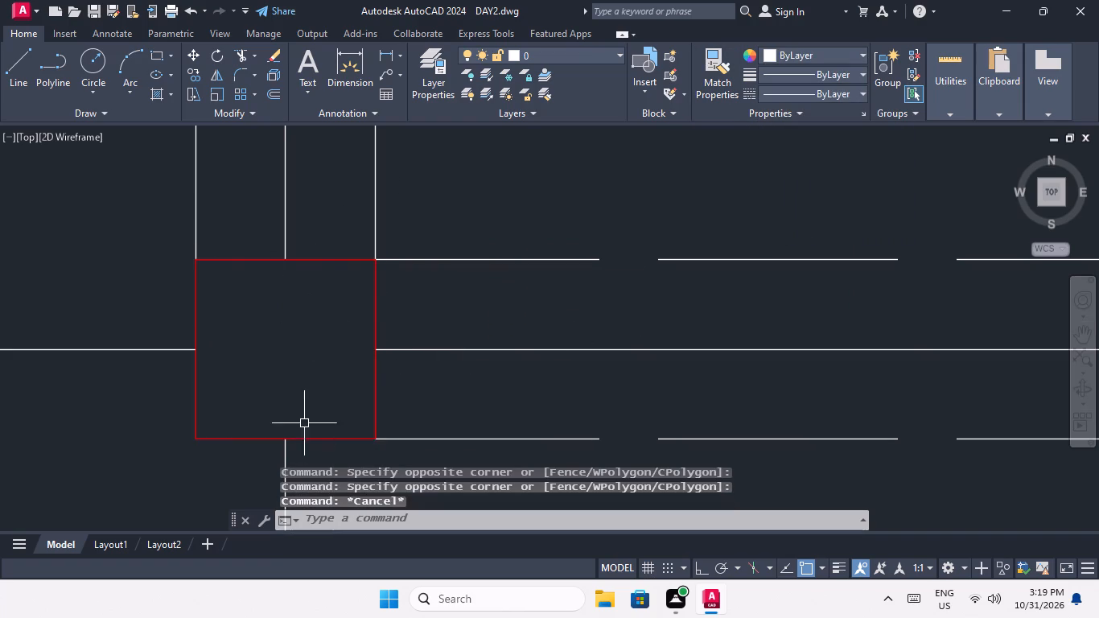
scroll(304, 423, down, 1)
scroll(461, 356, down, 2)
middle_drag(454, 360, 253, 454)
scroll(325, 381, down, 2)
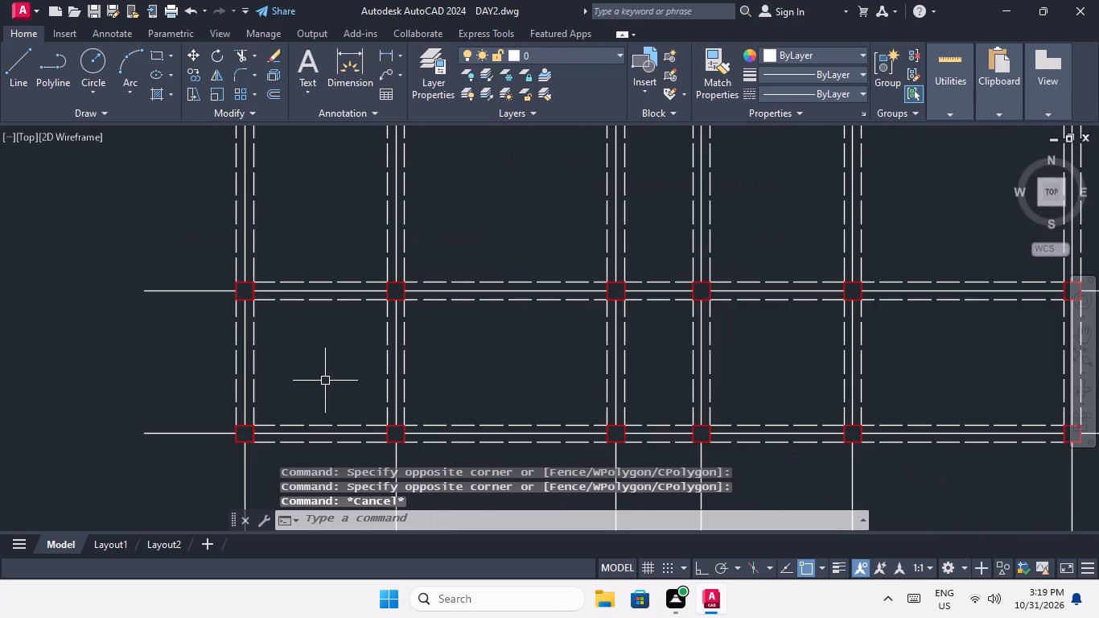
scroll(352, 315, down, 2)
middle_drag(349, 328, 305, 434)
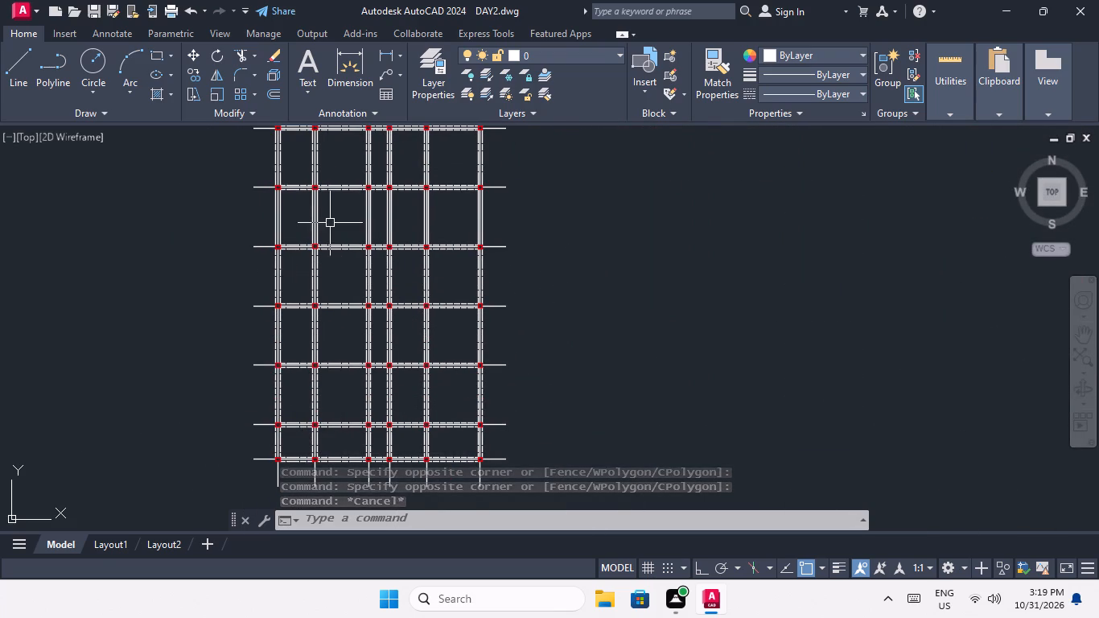
middle_drag(320, 301, 297, 476)
scroll(335, 303, down, 2)
middle_drag(325, 371, 310, 450)
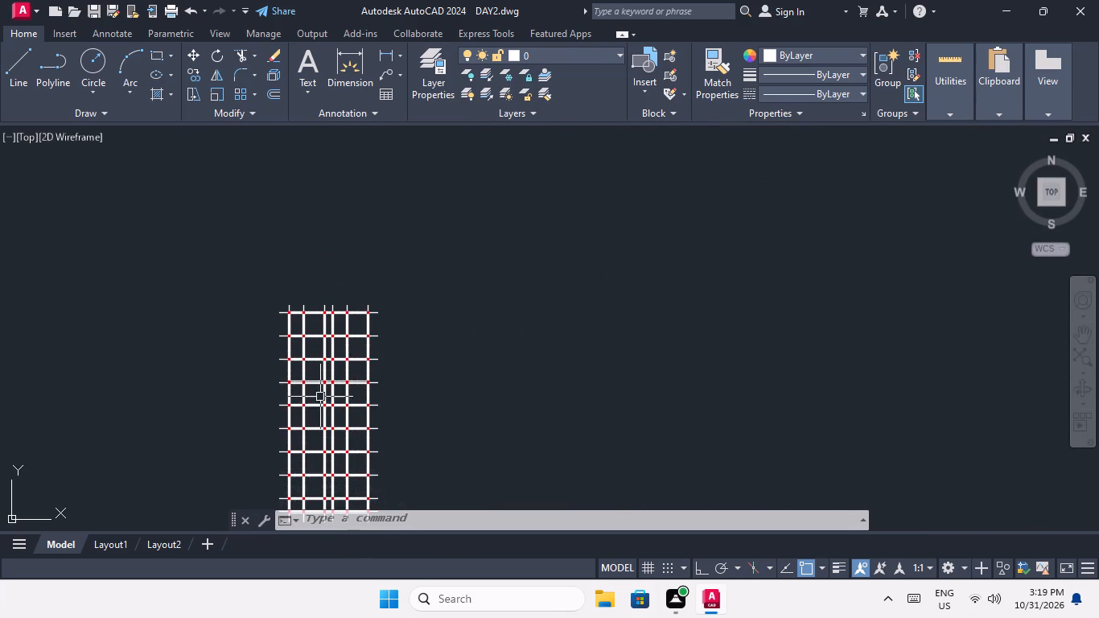
middle_drag(309, 462, 294, 500)
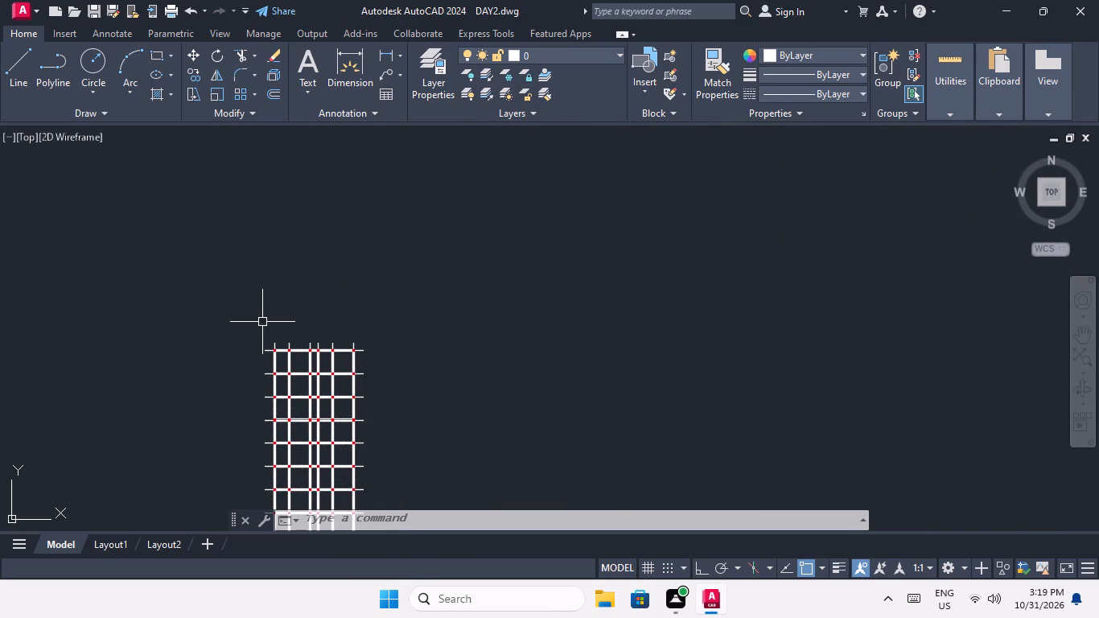
scroll(262, 322, up, 6)
middle_drag(358, 387, 216, 0)
scroll(321, 158, down, 2)
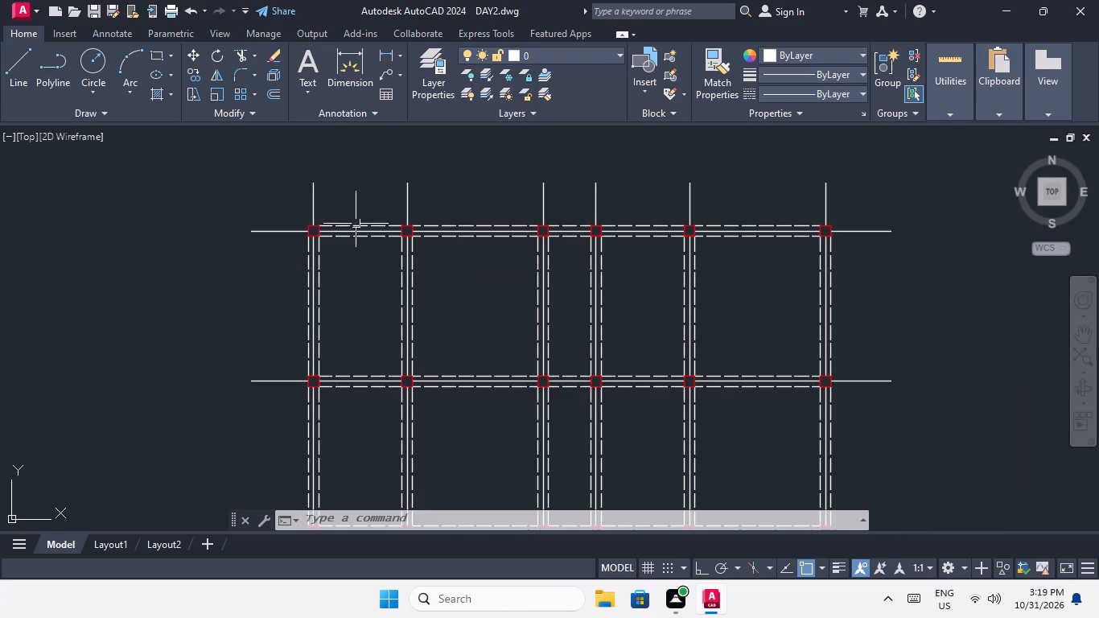
Select the two dashed lines joining the first and second boxes from the west in the northernmost row.
middle_drag(372, 247, 337, 205)
scroll(315, 179, up, 3)
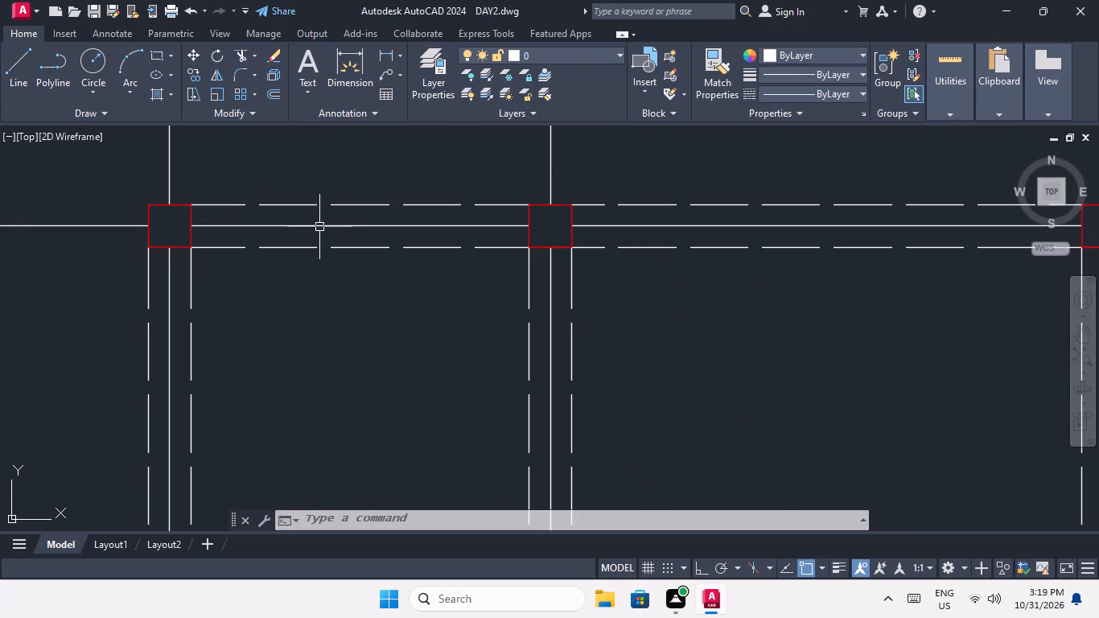
scroll(274, 227, up, 2)
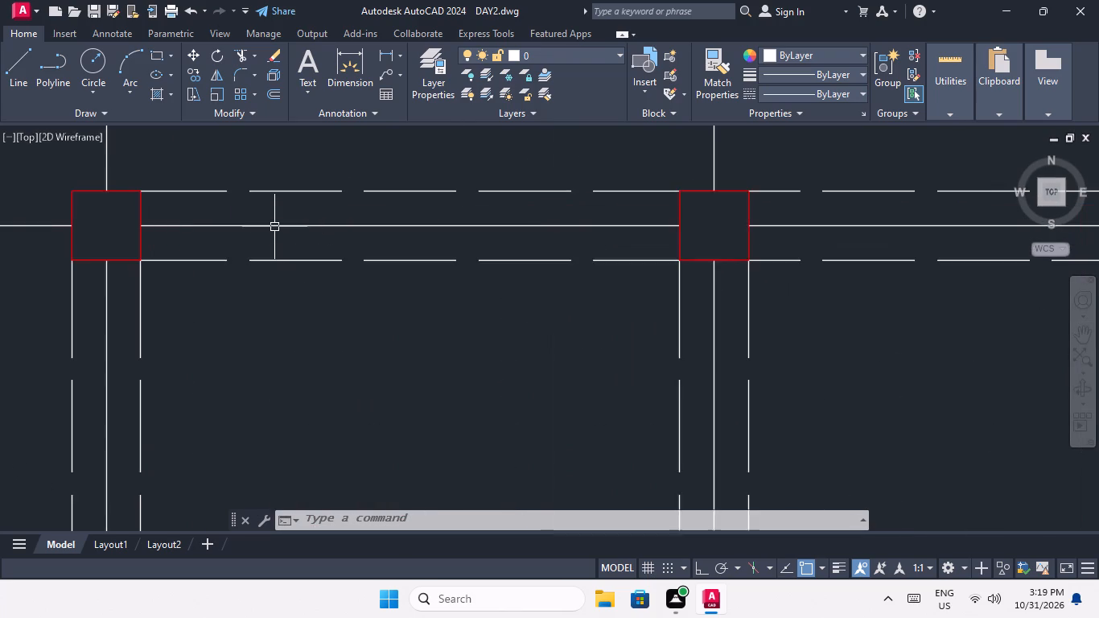
scroll(266, 215, down, 1)
middle_drag(362, 232, 389, 222)
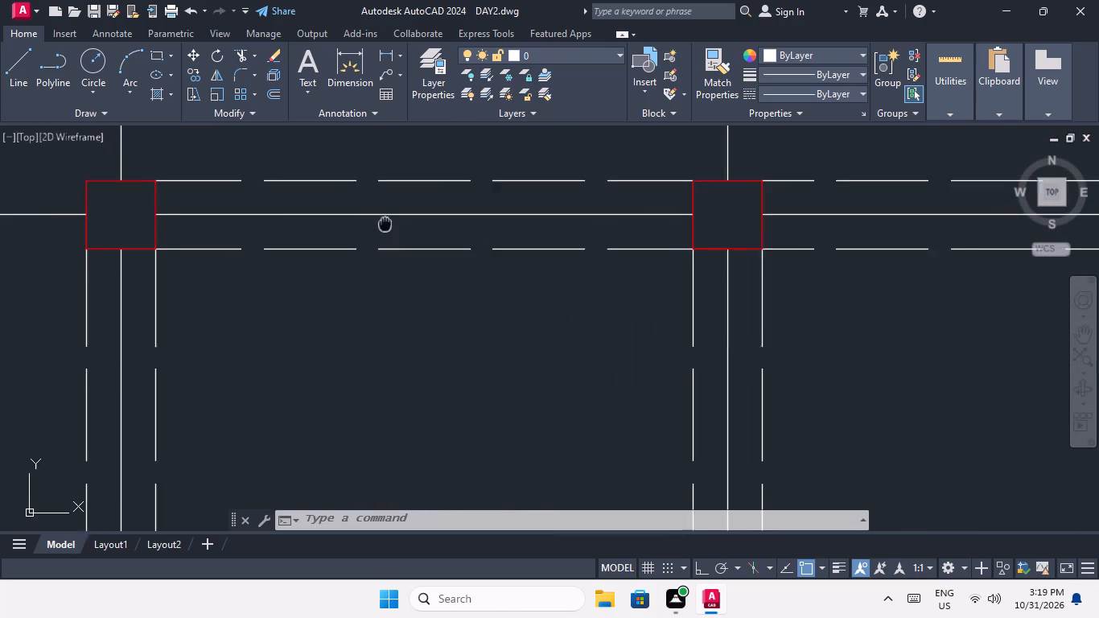
middle_drag(389, 222, 395, 220)
middle_drag(290, 183, 314, 259)
drag(318, 271, 301, 251)
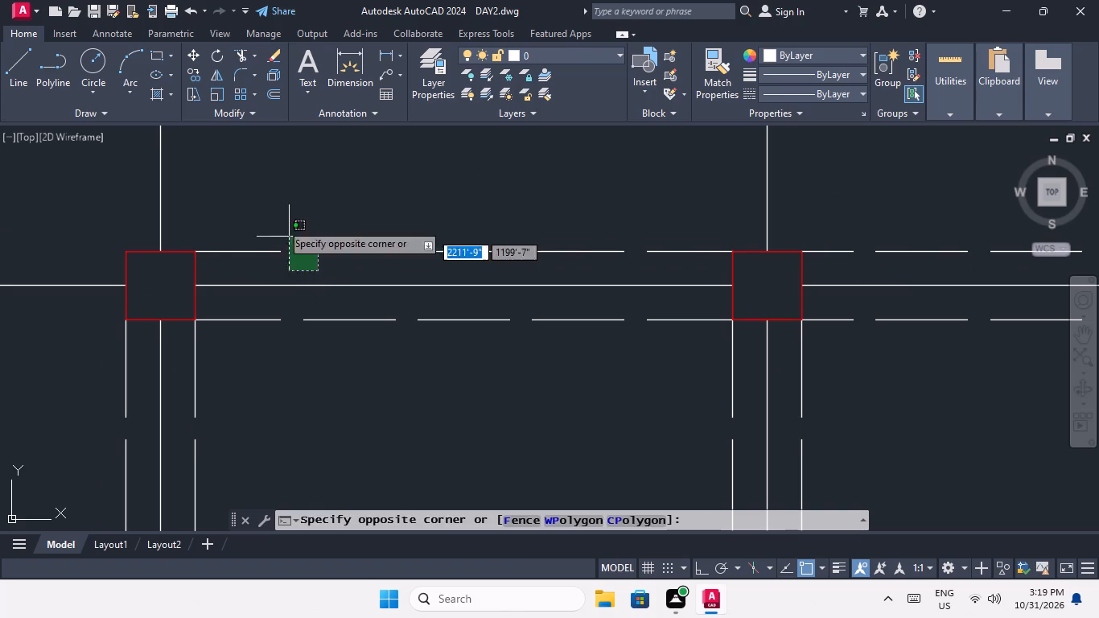
click(276, 212)
click(361, 348)
click(321, 307)
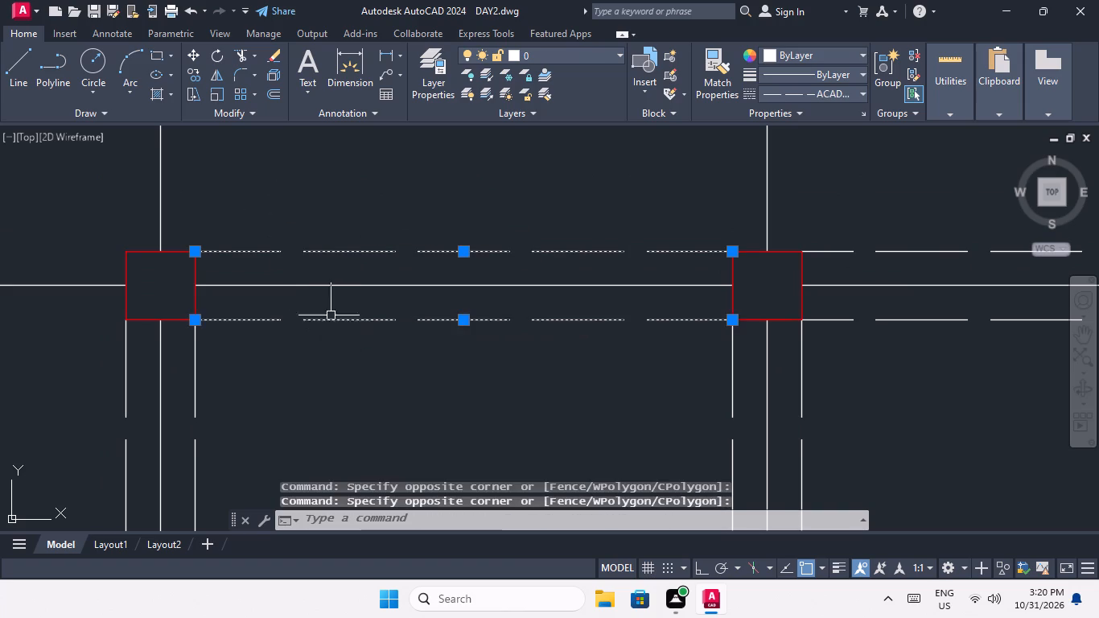
Add the two dashed lines joining the second and third boxes from the west in the northernmost row to the selection.
scroll(340, 315, down, 2)
middle_drag(593, 345, 370, 308)
scroll(372, 287, up, 1)
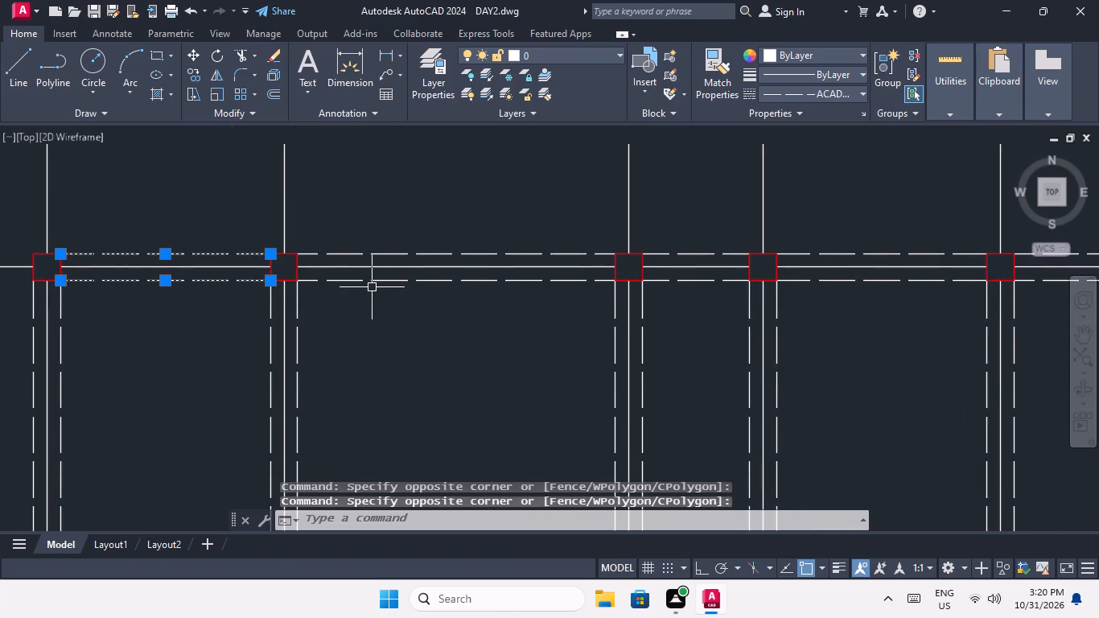
click(388, 289)
click(369, 274)
drag(397, 248, 394, 236)
click(388, 219)
Add the two dashed lines joining the third and fourth boxes from the west in the northernmost row to the selection.
scroll(390, 216, down, 3)
middle_drag(458, 278, 351, 319)
scroll(396, 251, up, 2)
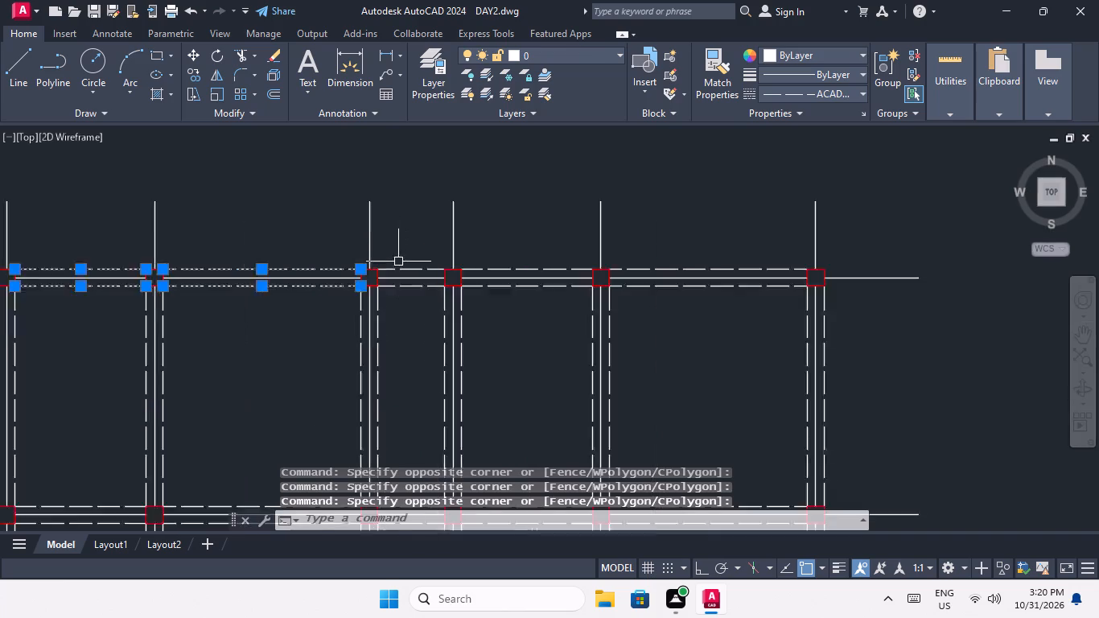
scroll(399, 264, up, 3)
click(416, 290)
click(387, 229)
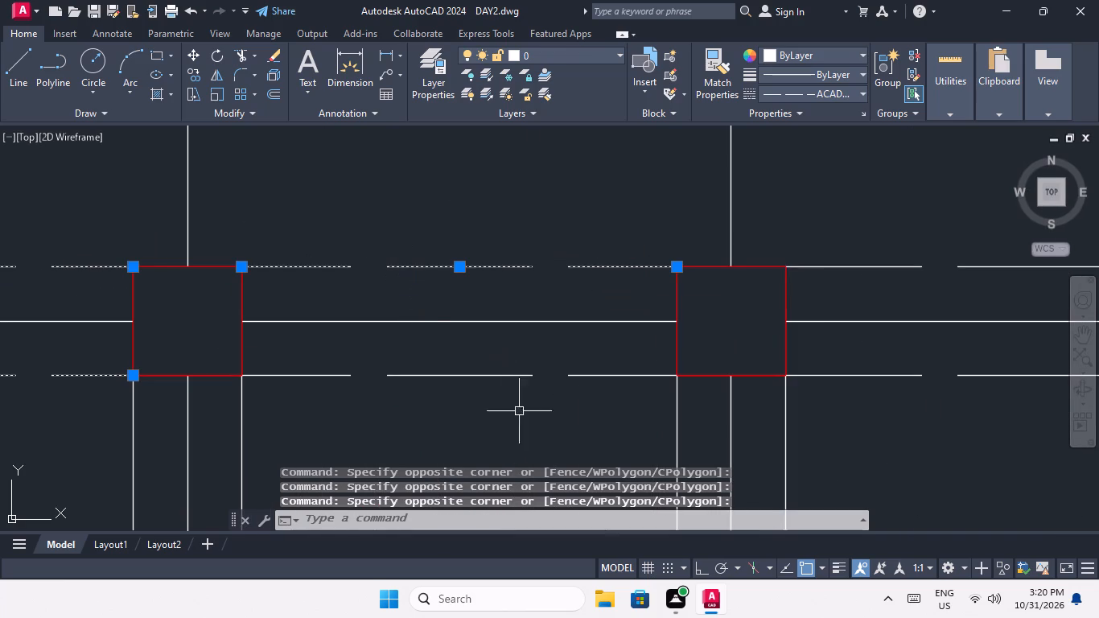
click(522, 431)
click(471, 368)
Add the two dashed lines joining the fourth and fifth boxes from the west in the northernmost row to the selection.
scroll(451, 308, down, 2)
middle_drag(730, 377, 728, 379)
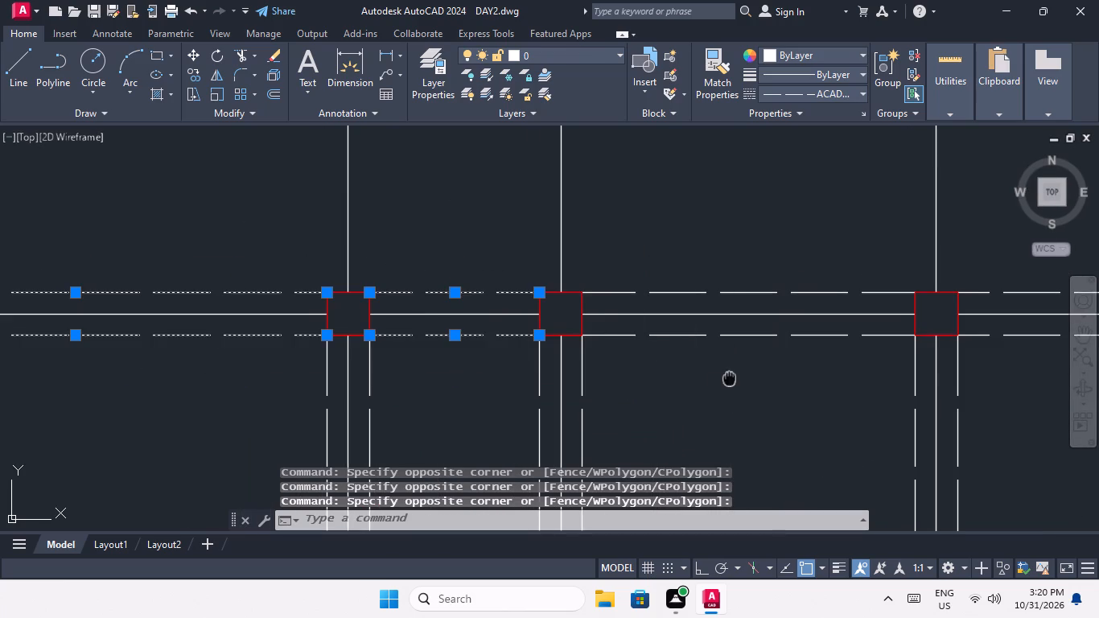
middle_drag(728, 379, 518, 368)
scroll(491, 290, up, 2)
drag(506, 289, 490, 262)
click(472, 237)
scroll(473, 237, down, 2)
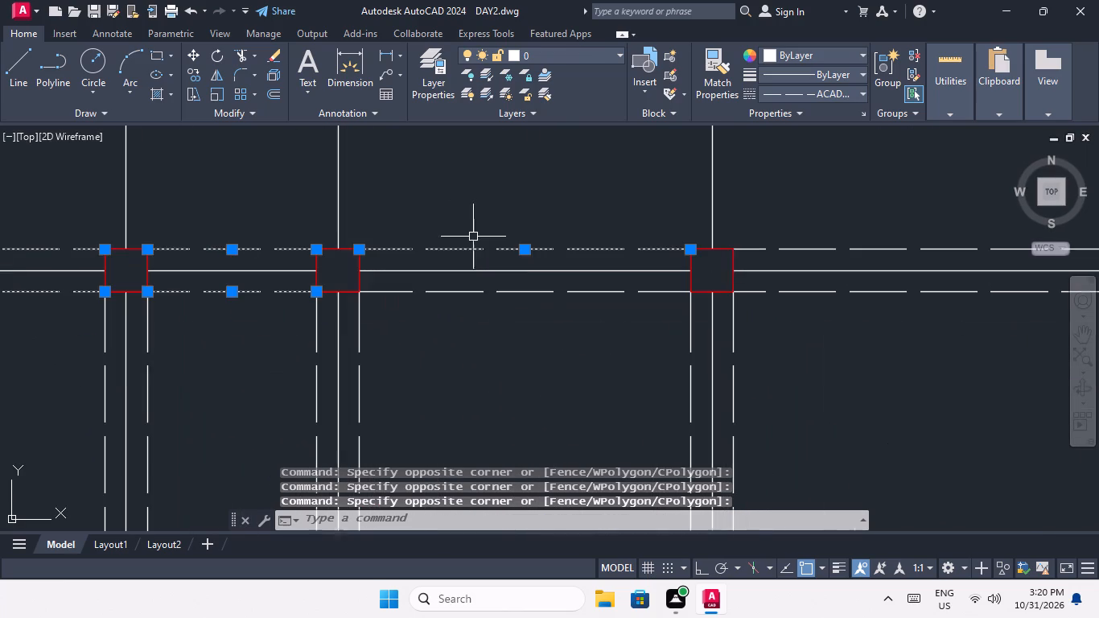
scroll(514, 295, up, 2)
drag(518, 309, 512, 302)
click(491, 277)
Add the two dashed lines joining the fifth and sixth boxes from the west in the northernmost row to the selection.
scroll(491, 277, down, 3)
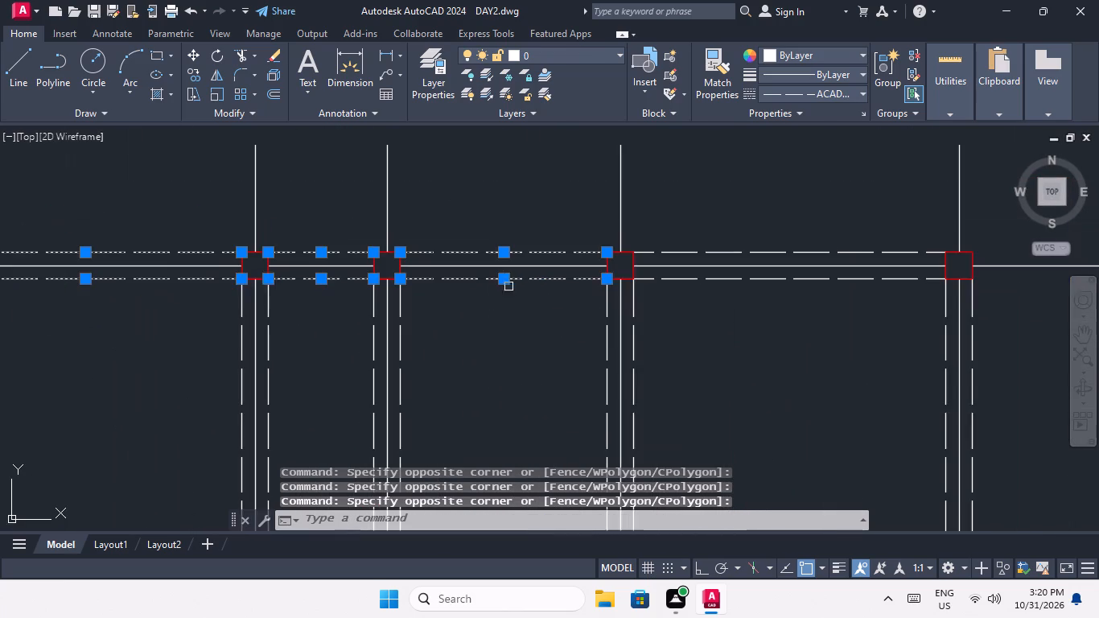
middle_drag(537, 310, 327, 340)
scroll(542, 283, up, 2)
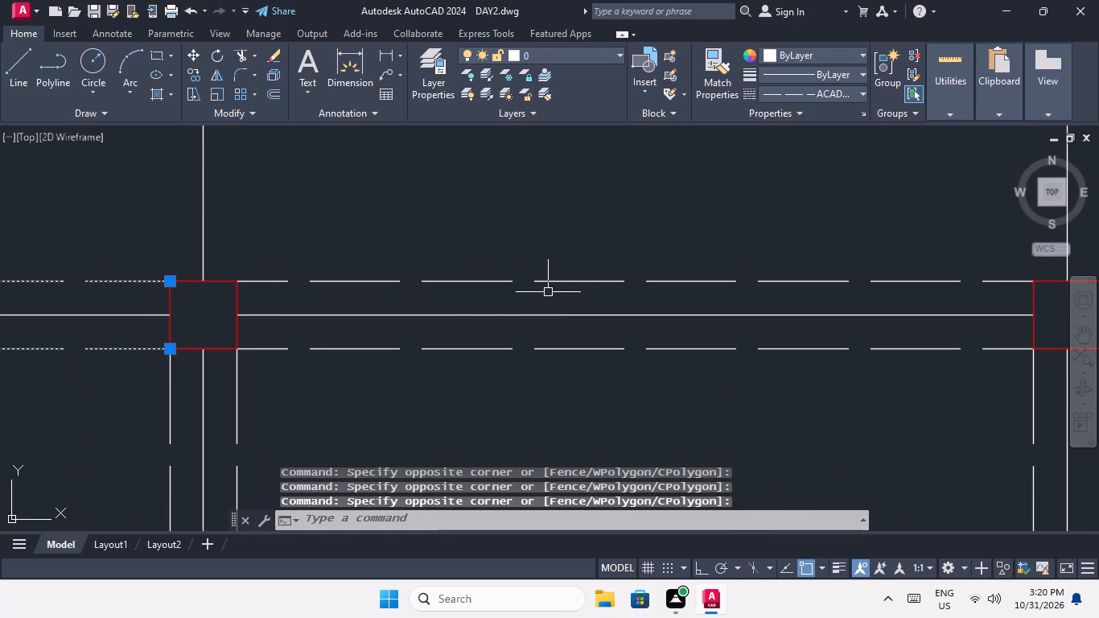
click(548, 292)
click(519, 234)
scroll(519, 234, down, 2)
scroll(540, 278, up, 3)
drag(548, 320, 535, 305)
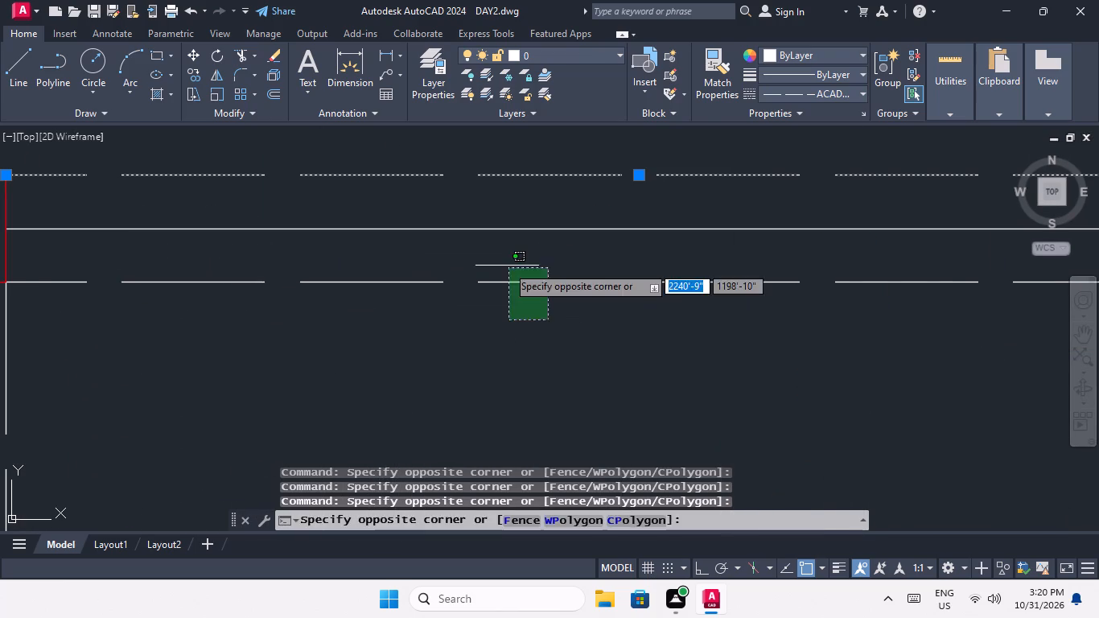
click(507, 266)
Add the two dashed lines joining the first and second boxes from the west in the second row from the north to the selection.
scroll(508, 264, down, 4)
middle_drag(549, 290, 567, 249)
scroll(563, 262, down, 2)
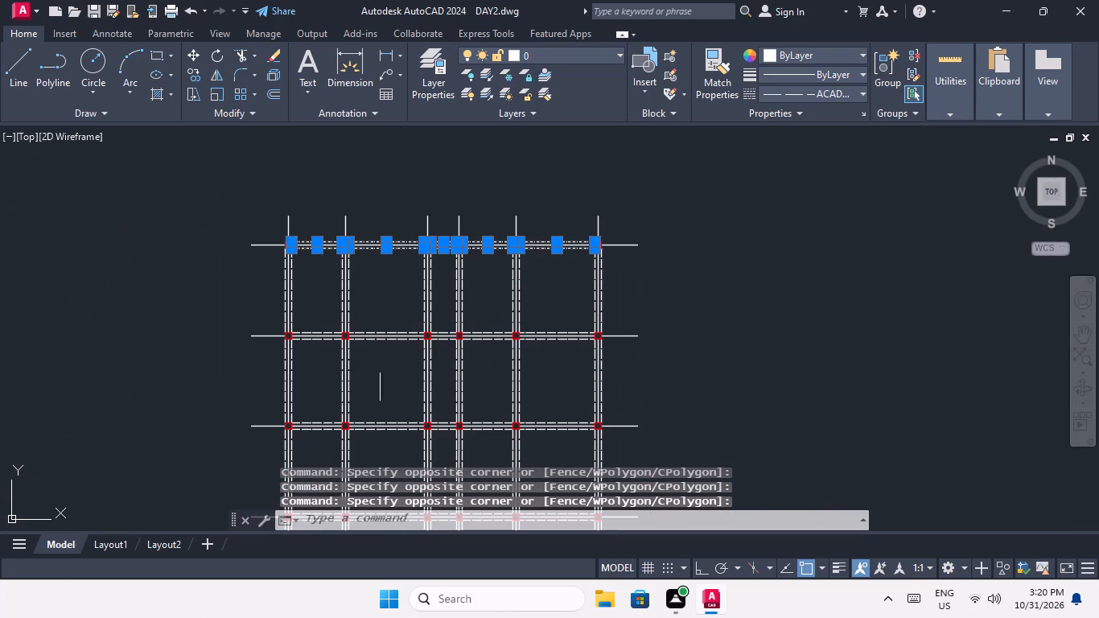
scroll(308, 338, up, 4)
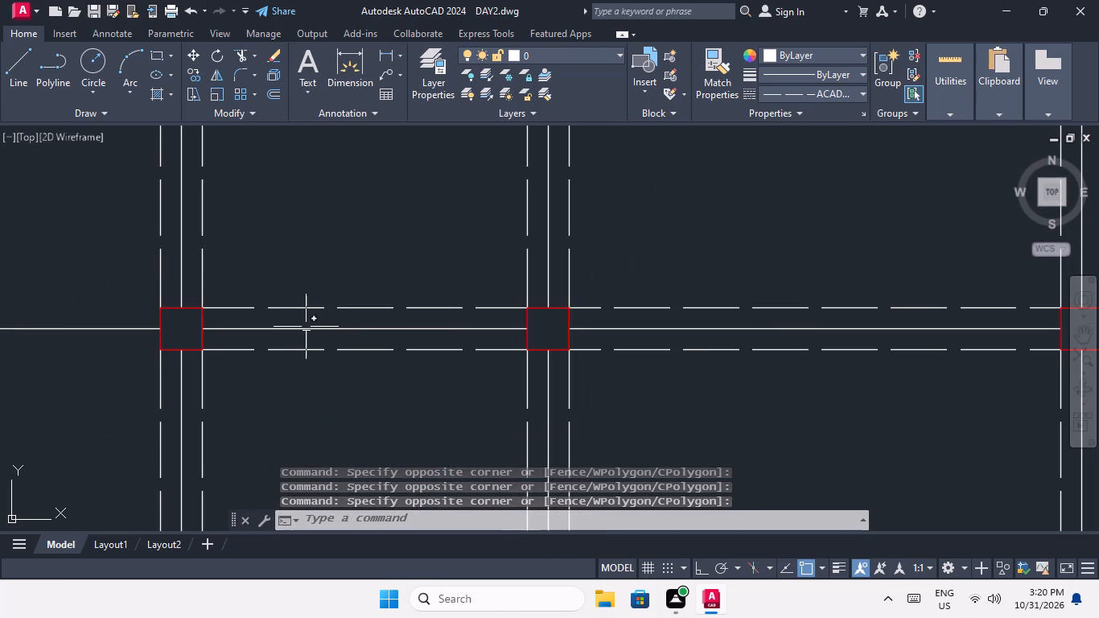
scroll(304, 299, up, 2)
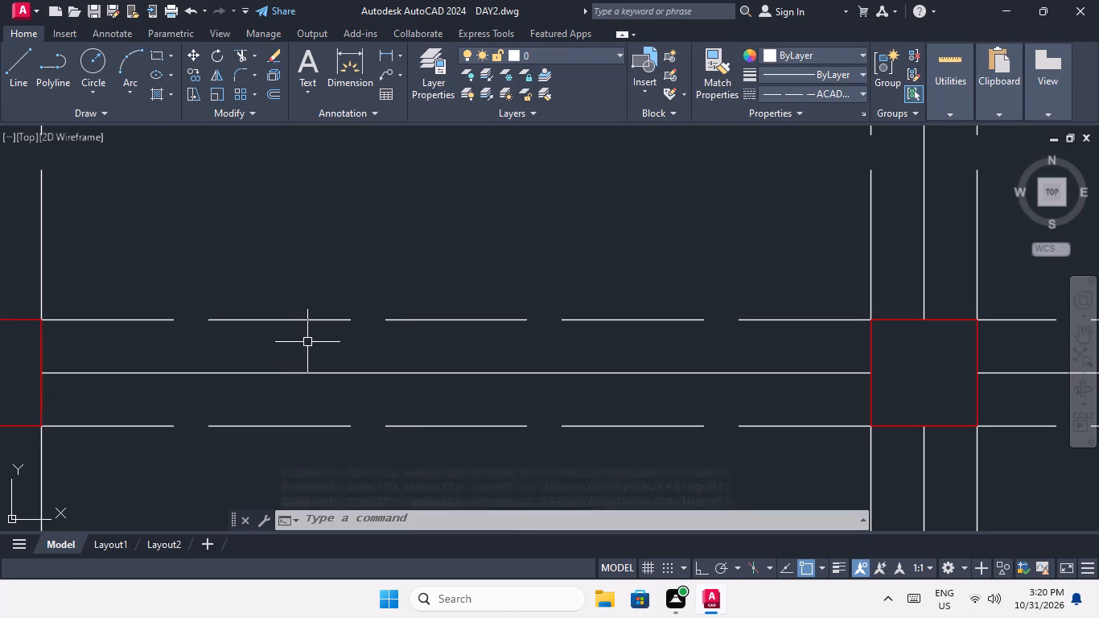
drag(307, 342, 294, 312)
click(270, 270)
scroll(277, 266, down, 3)
scroll(303, 328, up, 2)
click(303, 328)
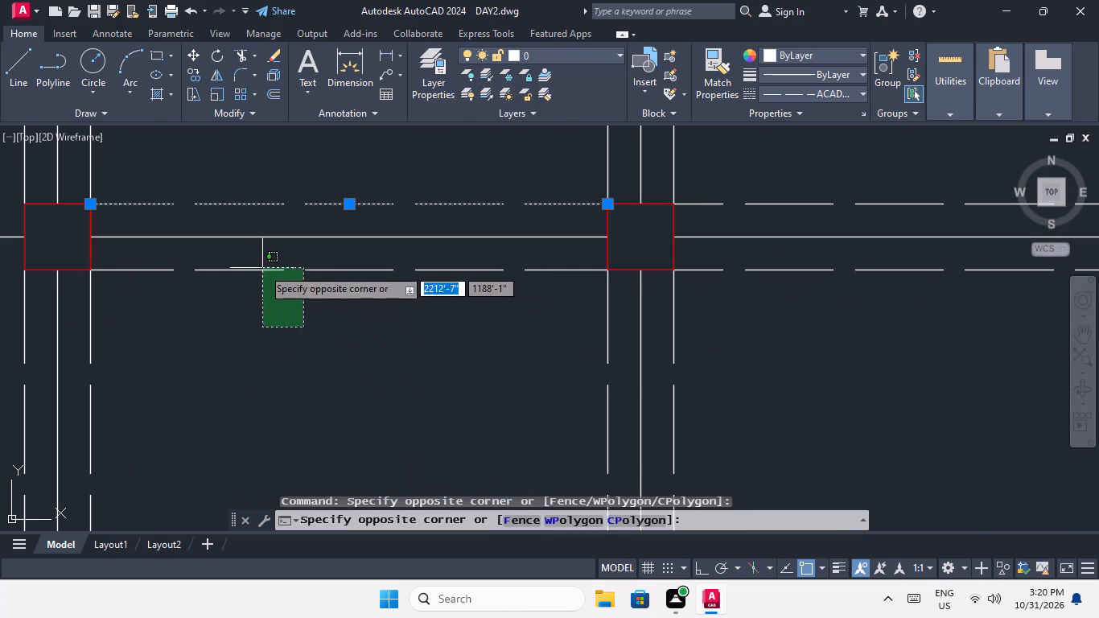
click(256, 263)
Add the two dashed lines joining the second and third boxes from the west in the second row to the selection.
scroll(282, 249, down, 3)
scroll(463, 241, up, 3)
click(464, 247)
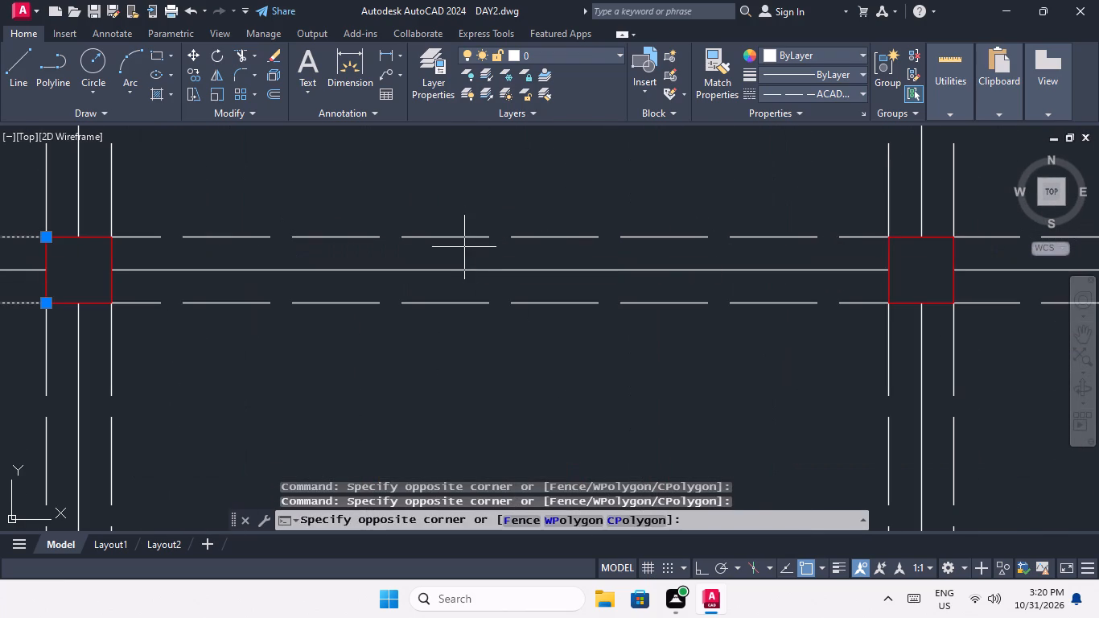
click(452, 225)
scroll(452, 224, down, 3)
scroll(445, 254, up, 3)
click(445, 254)
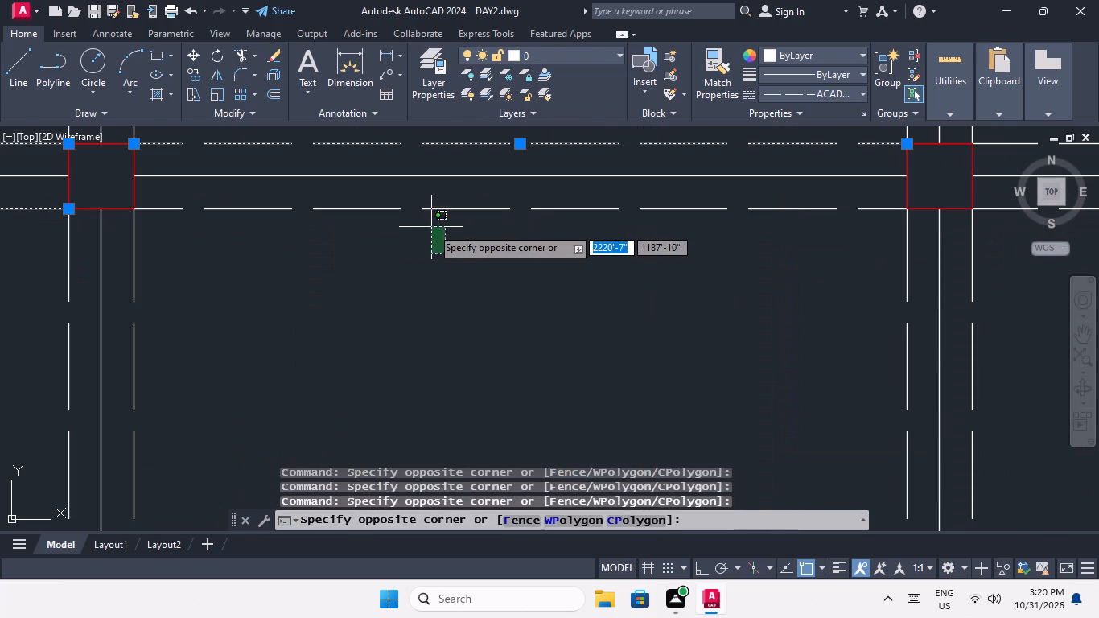
click(414, 201)
Add the two dashed lines joining the third and fourth boxes from the west in the second row to the selection.
scroll(415, 208, down, 2)
middle_drag(467, 277, 270, 329)
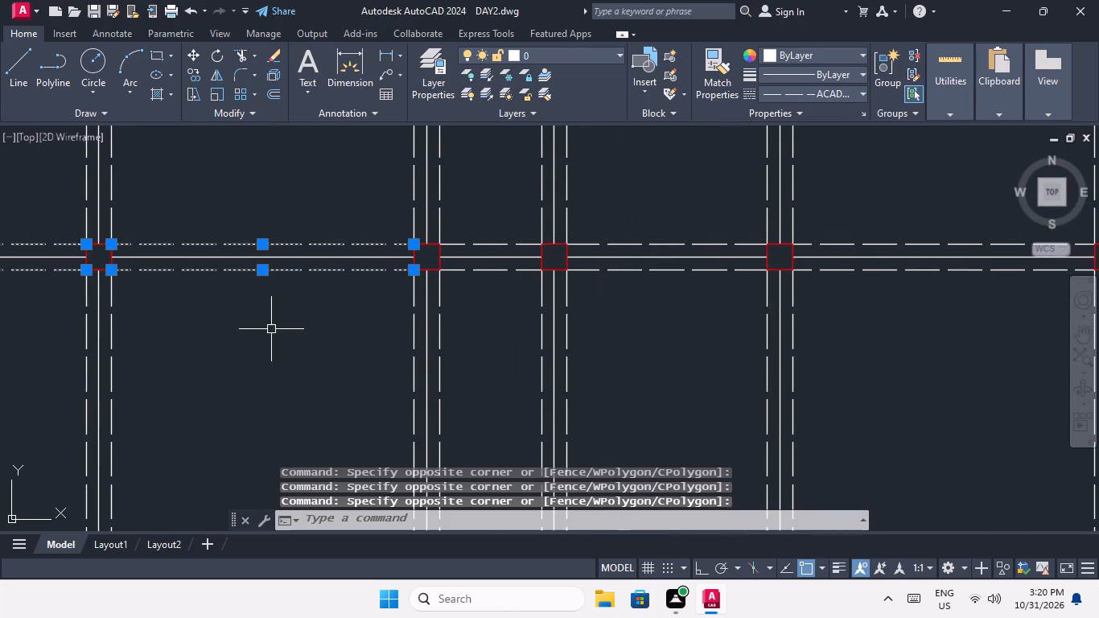
scroll(471, 244, up, 3)
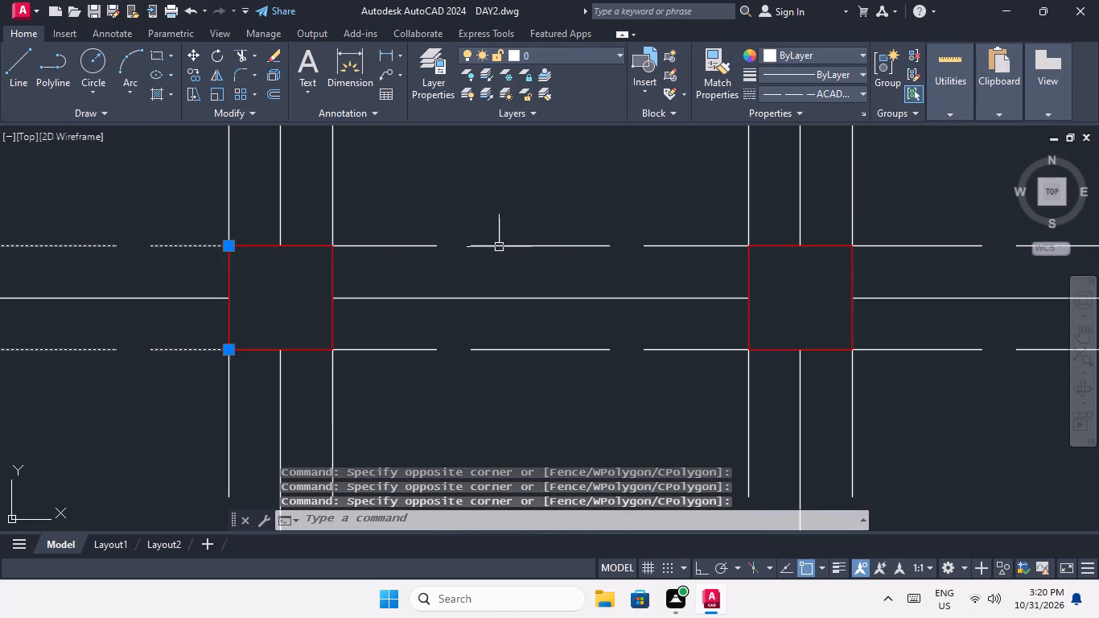
drag(510, 272, 504, 259)
click(482, 208)
scroll(484, 207, down, 2)
scroll(503, 282, up, 2)
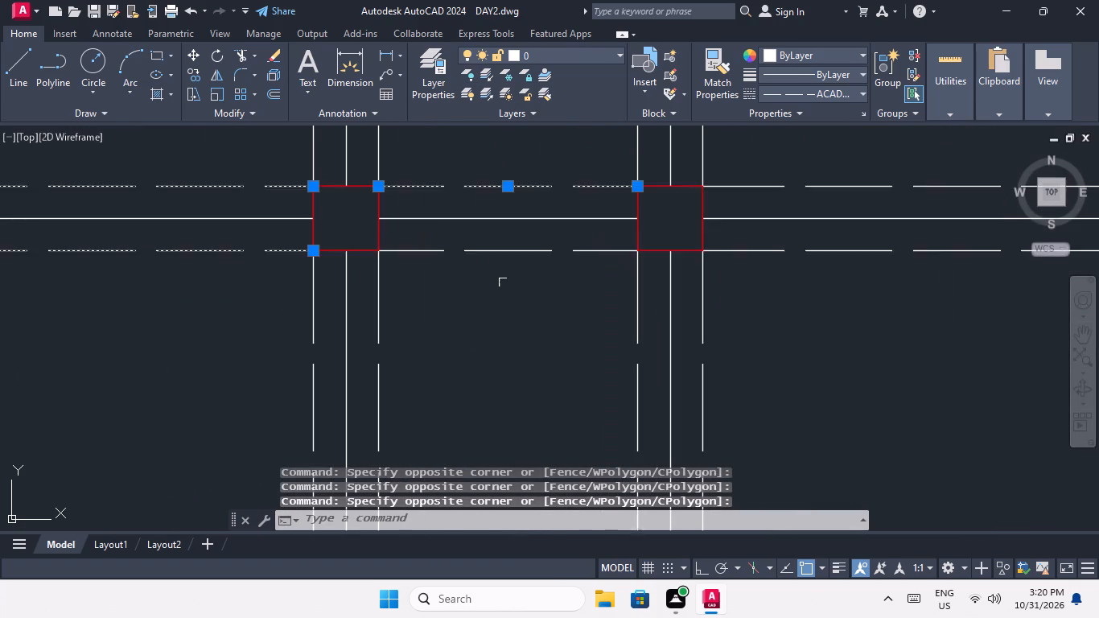
click(503, 282)
click(460, 223)
Add the two dashed lines joining the fourth and fifth boxes from the west in the second row to the selection.
scroll(460, 241, down, 3)
middle_drag(471, 288, 148, 303)
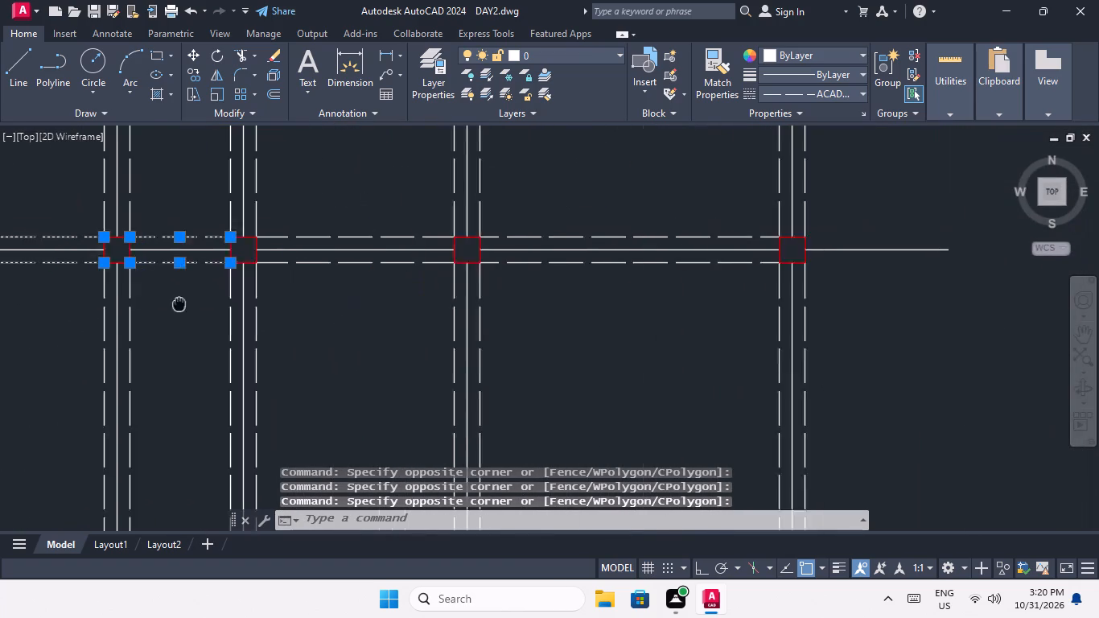
middle_drag(148, 303, 62, 303)
scroll(214, 240, up, 2)
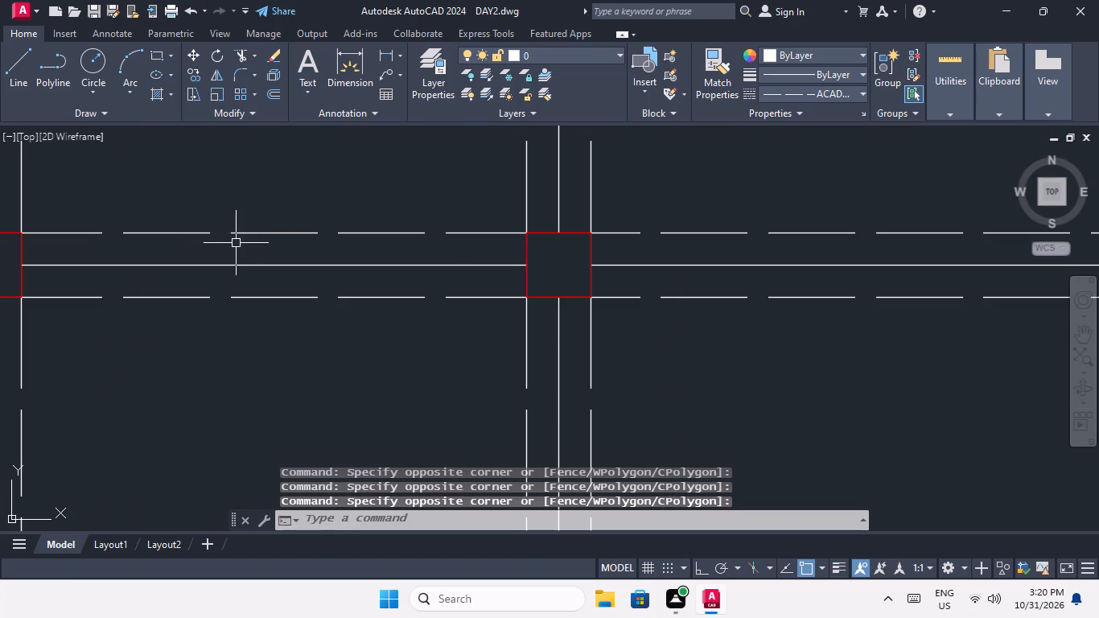
click(237, 243)
click(205, 186)
click(282, 326)
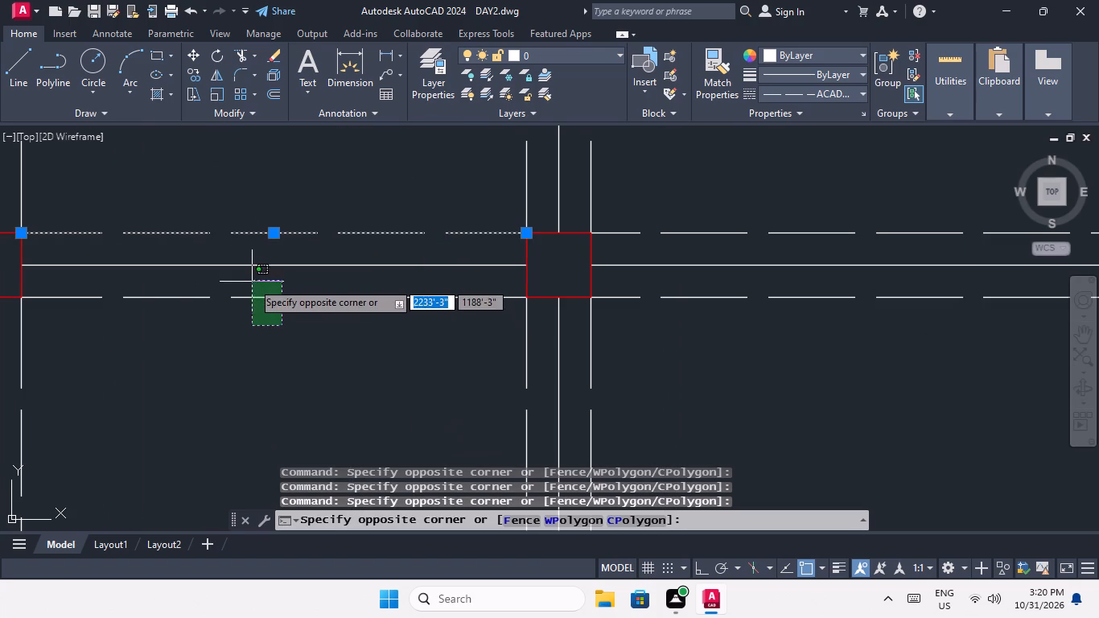
click(252, 291)
Add the two dashed lines joining the fifth and sixth boxes from the west in the second row to the selection.
scroll(254, 285, down, 2)
scroll(420, 267, up, 2)
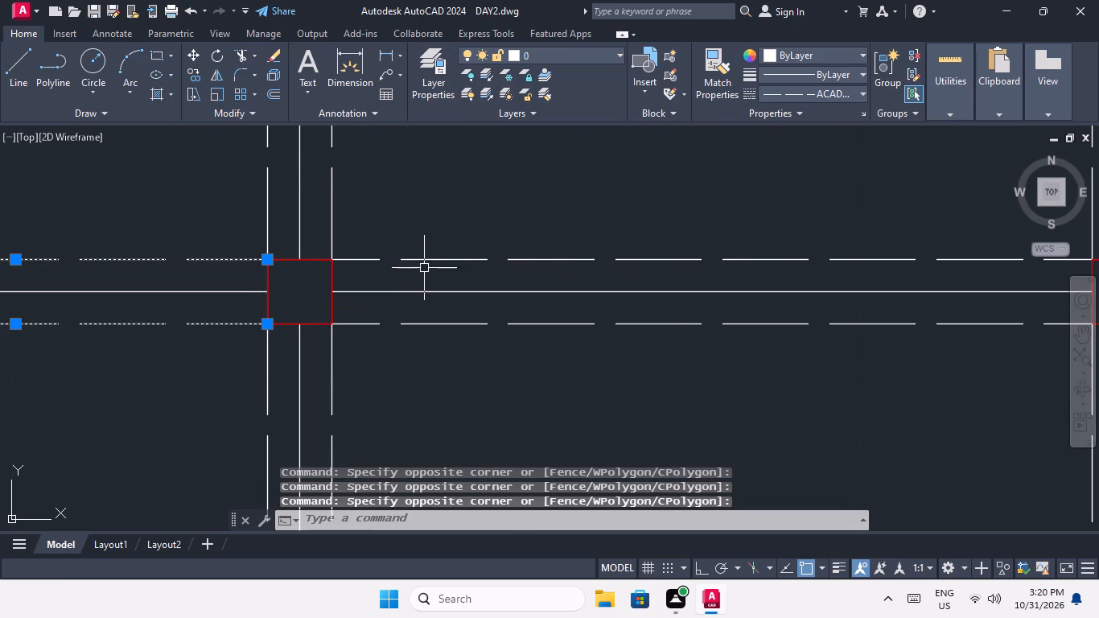
drag(428, 270, 423, 262)
click(398, 222)
click(478, 369)
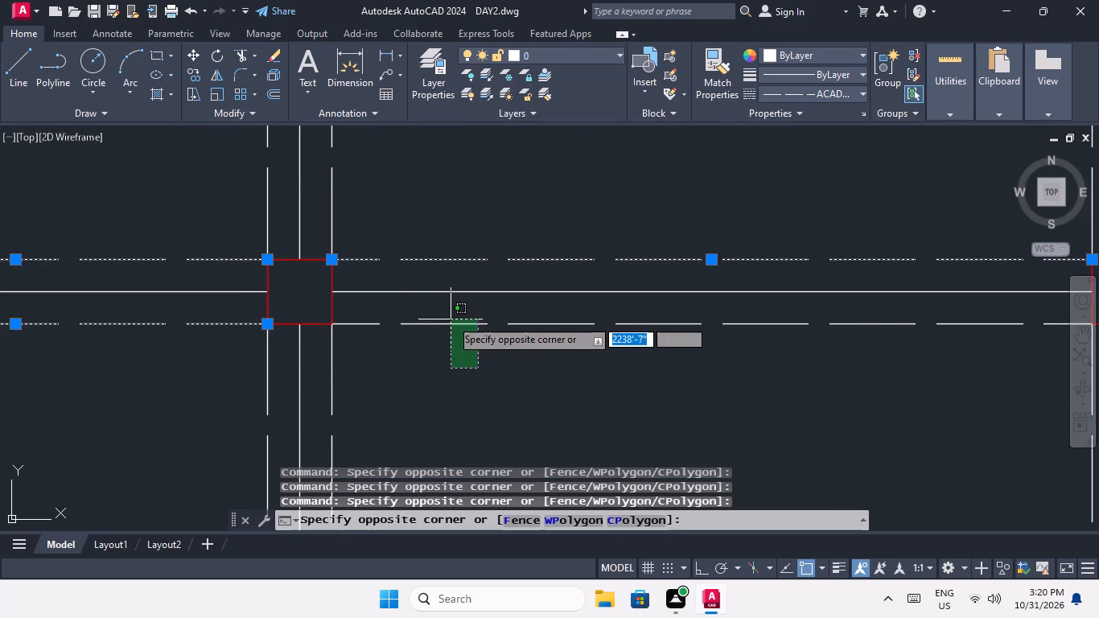
click(449, 316)
Set the colour of the selected dashed lines in the two northernmost rows to cyan and clear the selection.
scroll(458, 310, down, 3)
click(804, 52)
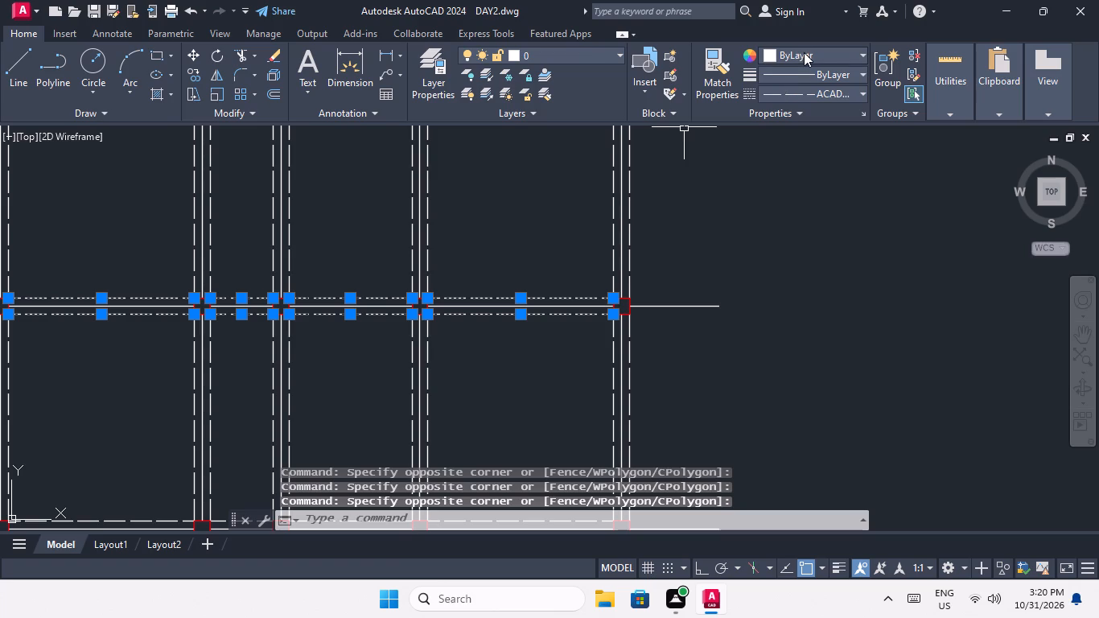
click(822, 208)
key(Escape)
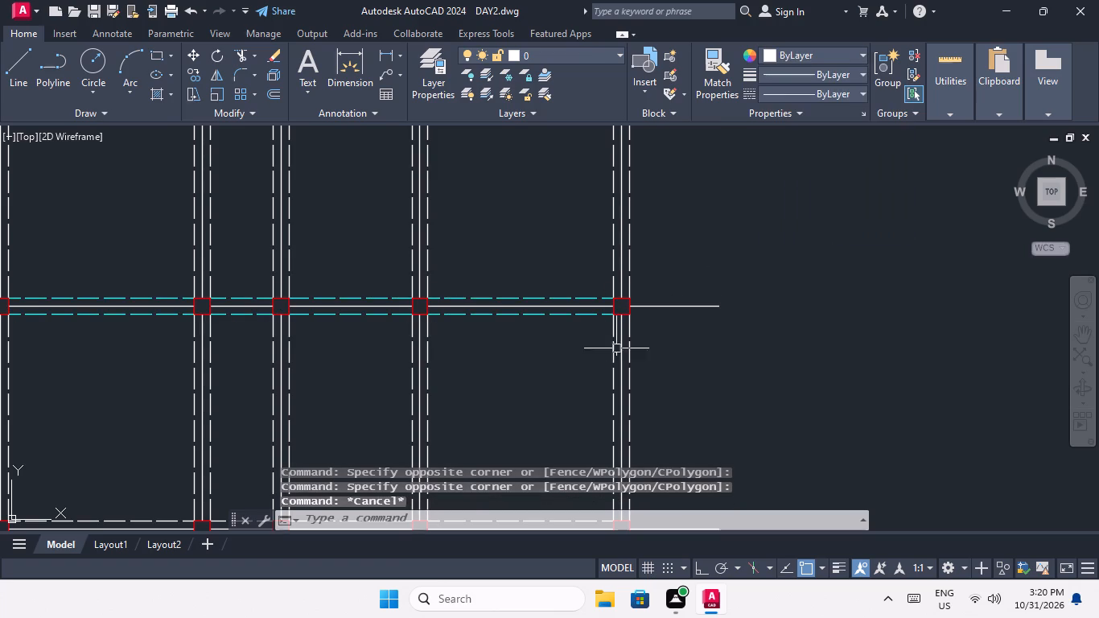
Select the two dashed lines joining the first and second boxes from the west in the third row from the north.
scroll(556, 323, down, 2)
middle_drag(513, 406, 633, 351)
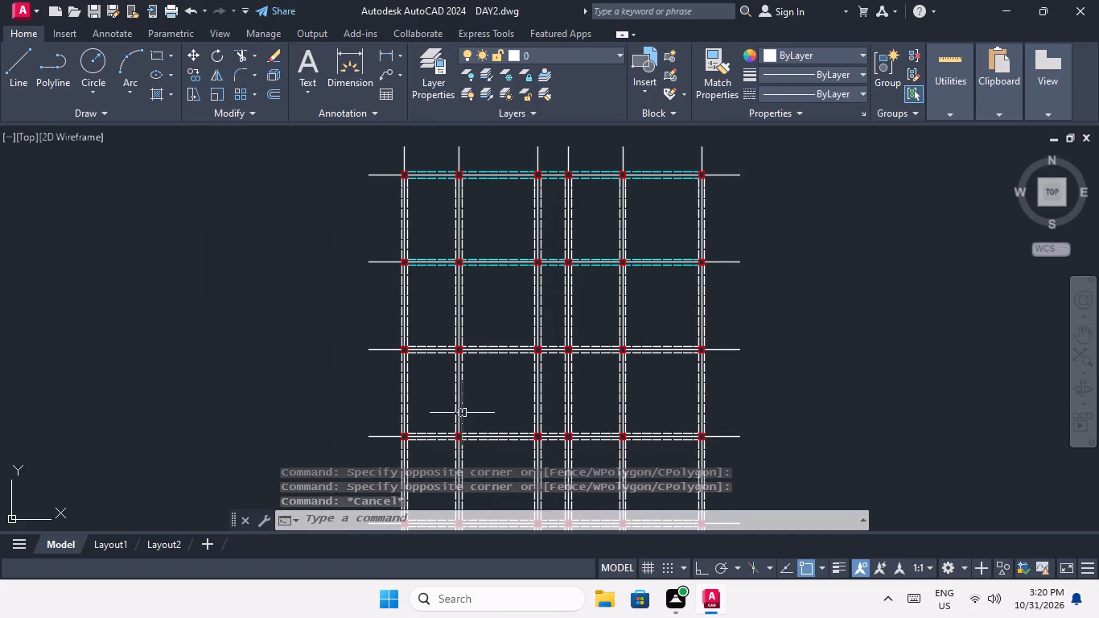
scroll(432, 346, up, 6)
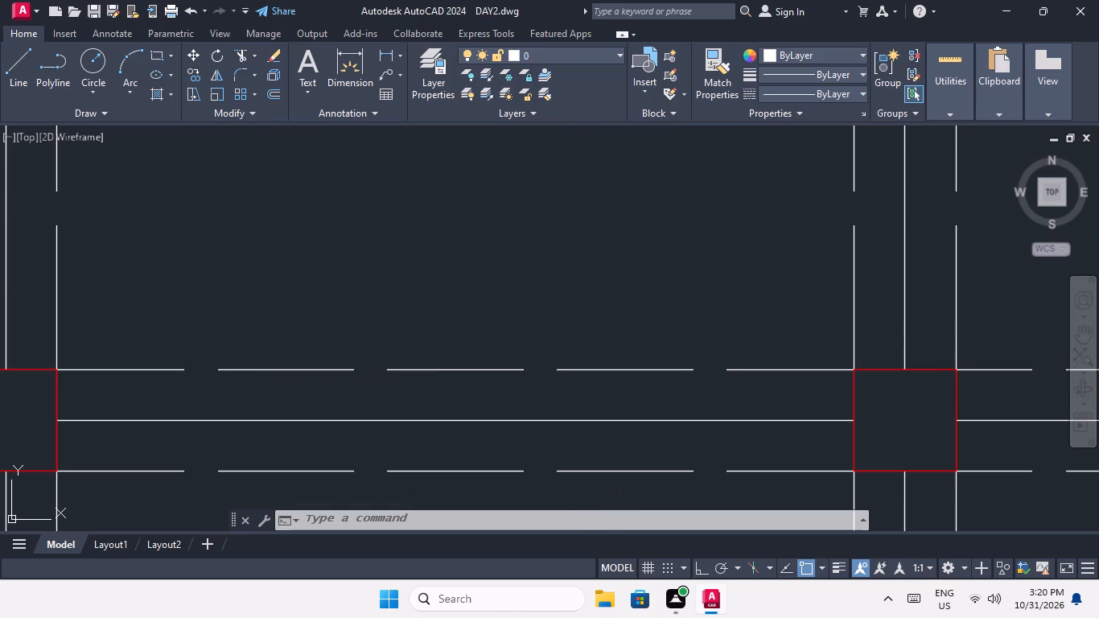
click(409, 393)
click(369, 332)
scroll(370, 297, down, 3)
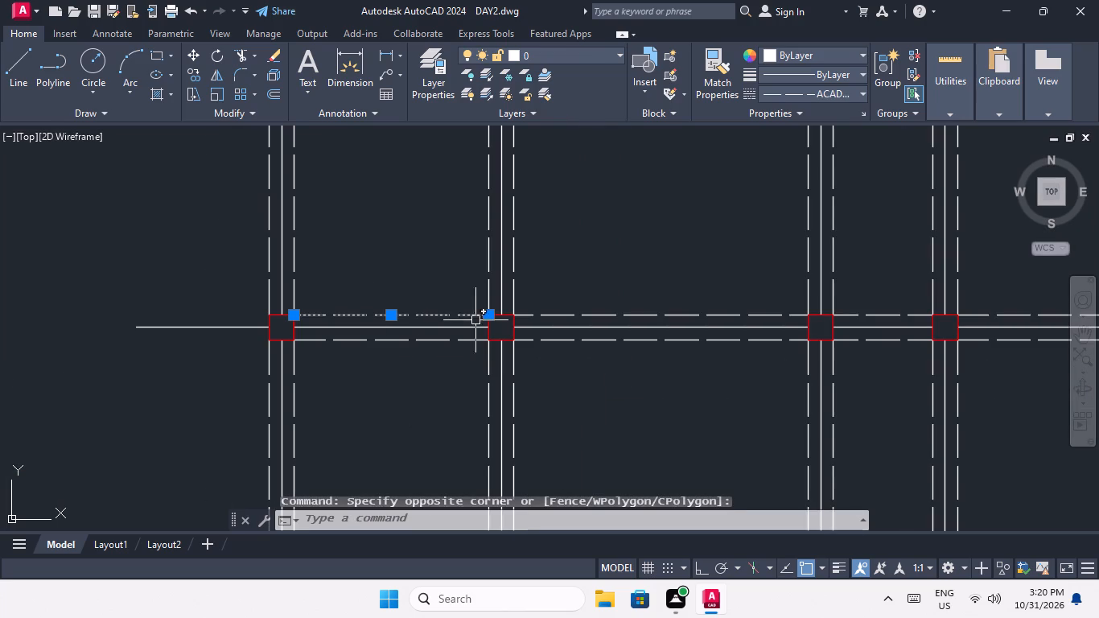
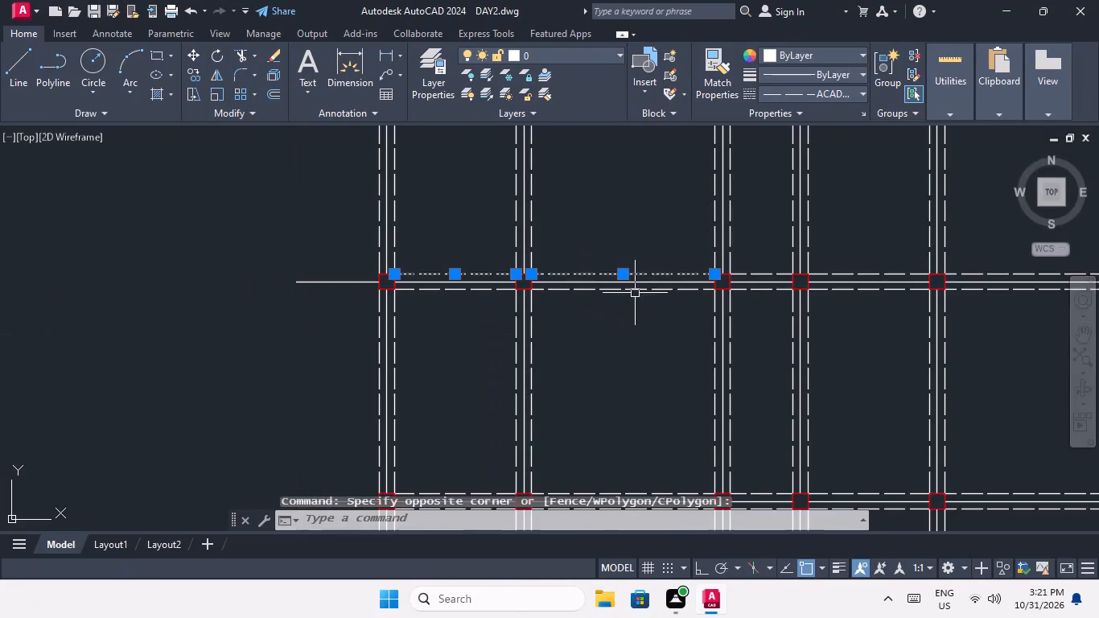
Add the northern dashed lines joining the third to sixth boxes from the west in the third row to the selection.
middle_drag(650, 319, 480, 388)
scroll(601, 337, up, 3)
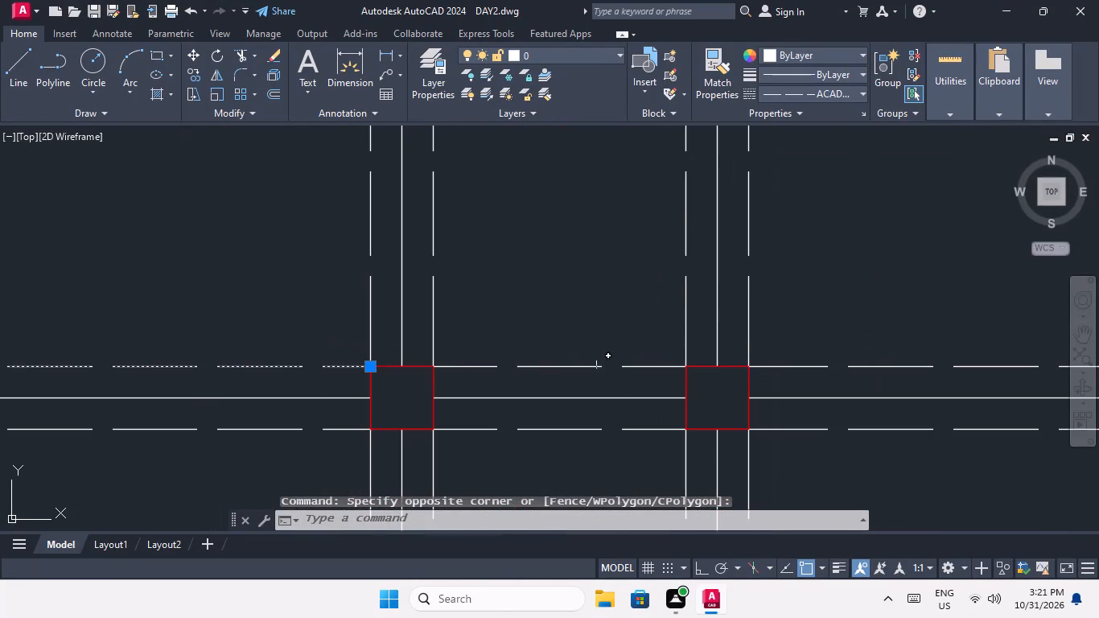
click(597, 377)
click(570, 328)
scroll(573, 309, down, 2)
scroll(722, 323, up, 3)
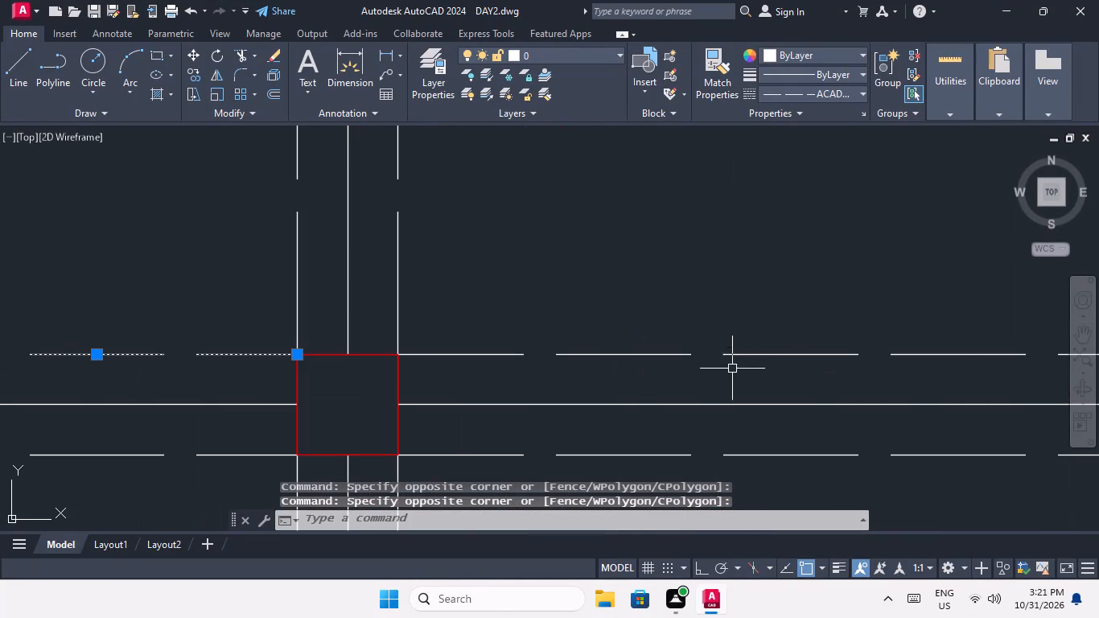
drag(733, 373, 715, 347)
click(695, 300)
scroll(695, 291, down, 4)
middle_drag(747, 360, 581, 431)
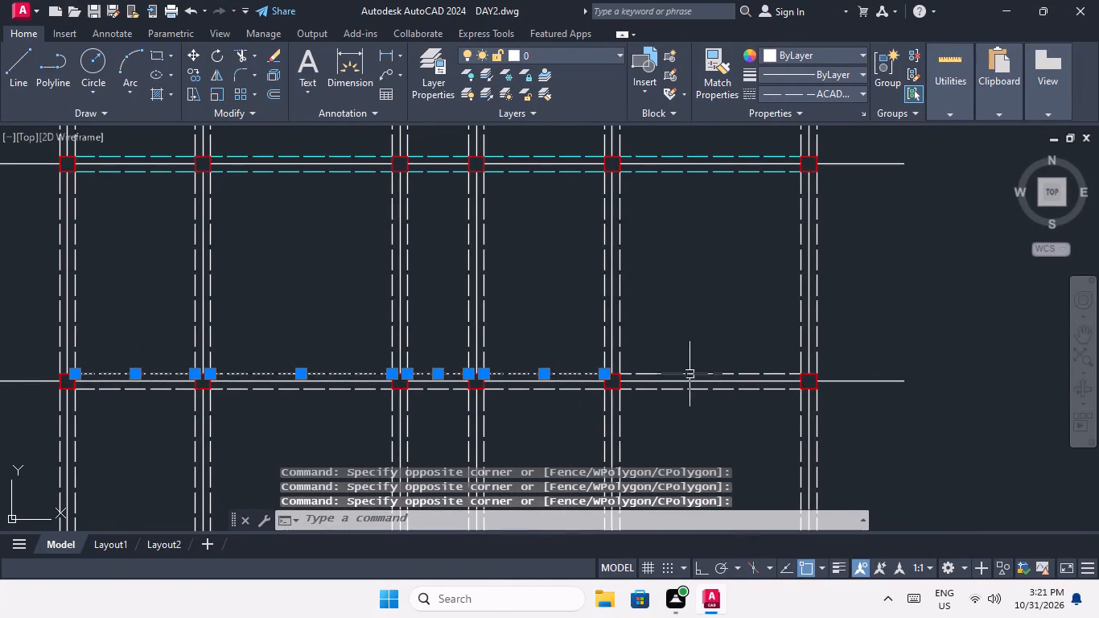
scroll(691, 372, up, 3)
drag(701, 394, 688, 374)
click(672, 333)
Add the southern dashed lines joining the first to fourth boxes from the west in the third row to the selection.
scroll(683, 298, down, 3)
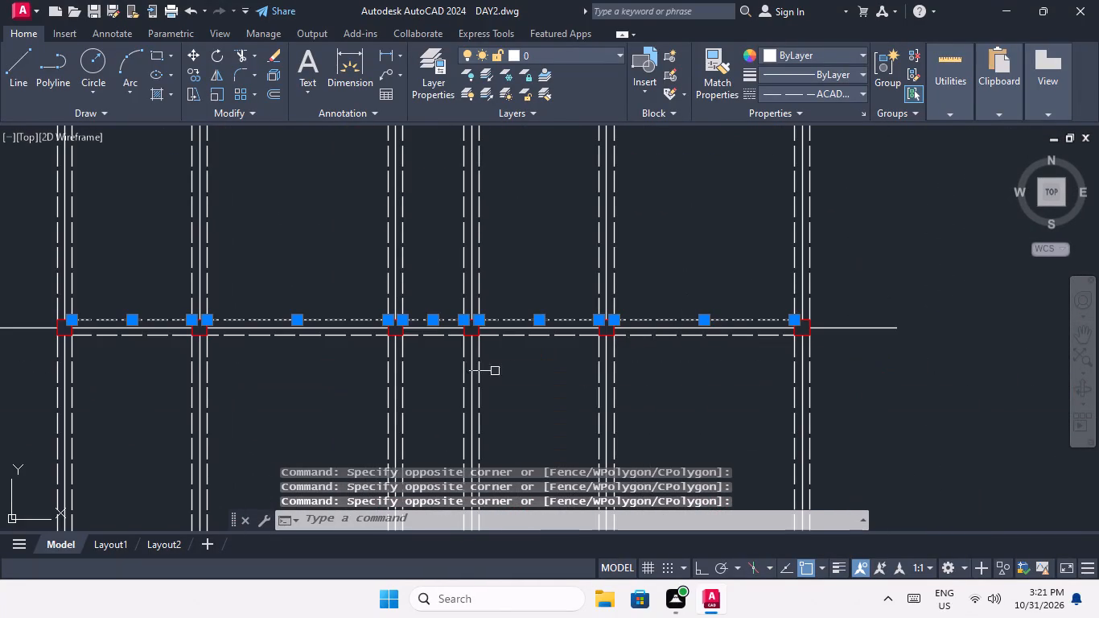
middle_drag(316, 381, 470, 360)
scroll(216, 307, up, 3)
click(338, 378)
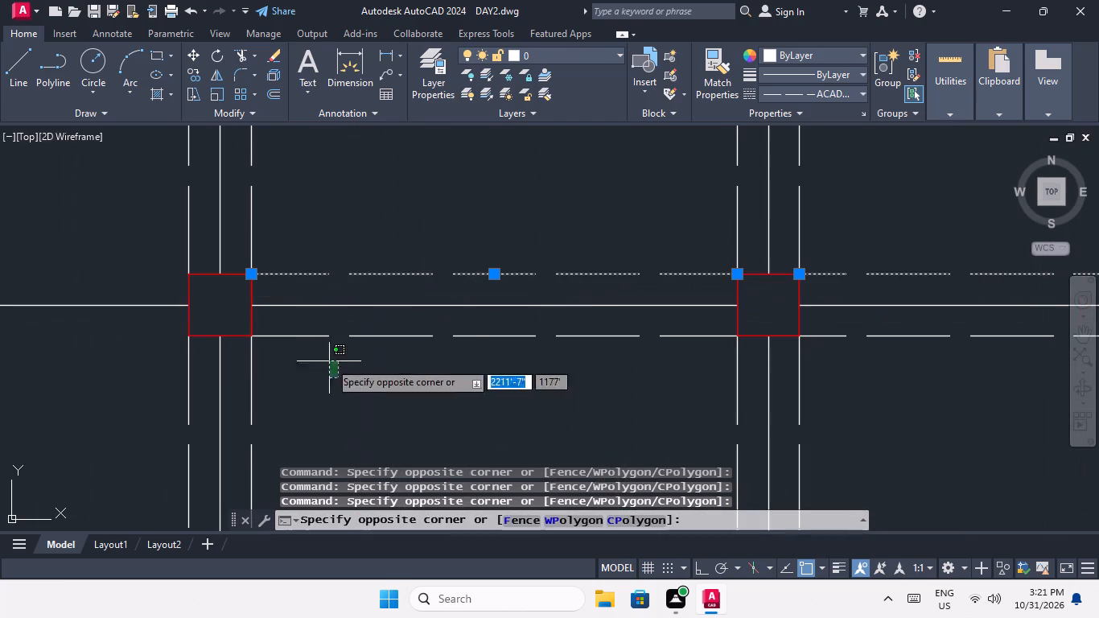
click(305, 326)
scroll(305, 325, down, 3)
scroll(508, 342, up, 3)
click(511, 347)
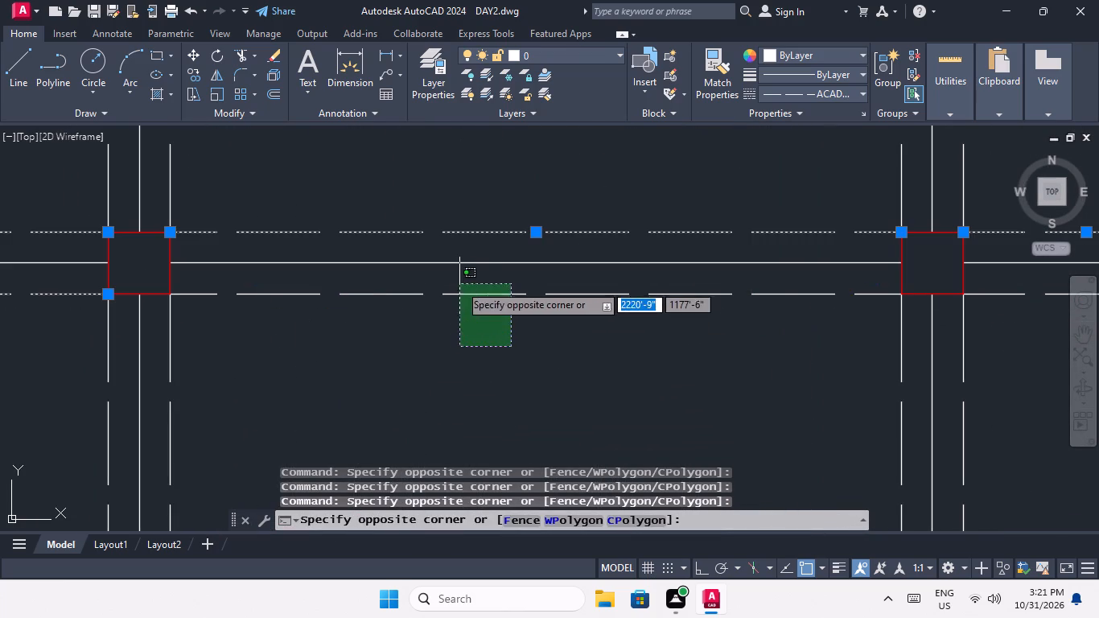
click(459, 282)
scroll(463, 298, down, 3)
scroll(618, 292, up, 3)
drag(631, 355, 621, 342)
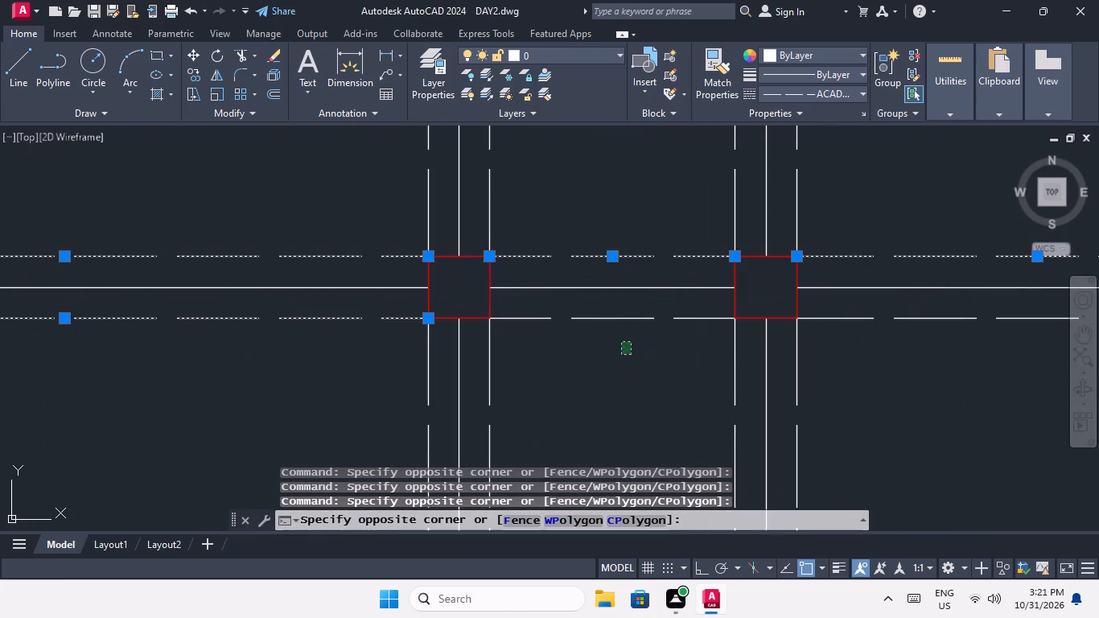
click(605, 308)
Add the southern dashed lines joining the fourth to sixth boxes from the west in the third row to the selection.
scroll(607, 317, down, 3)
scroll(718, 338, up, 3)
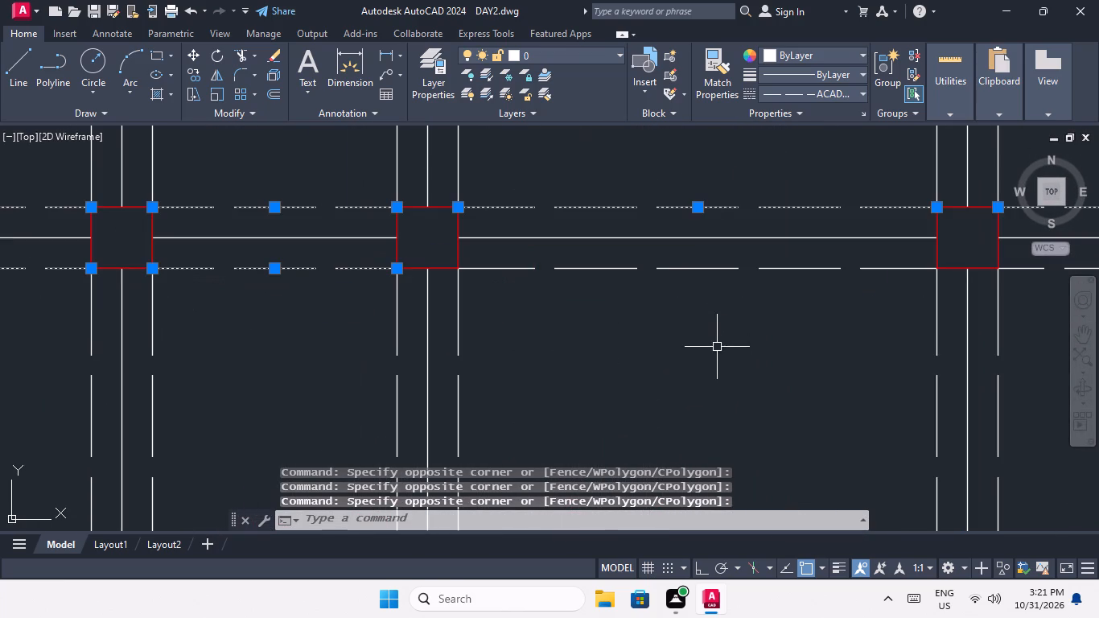
drag(717, 347, 681, 330)
click(617, 249)
scroll(621, 267, down, 4)
scroll(756, 283, up, 3)
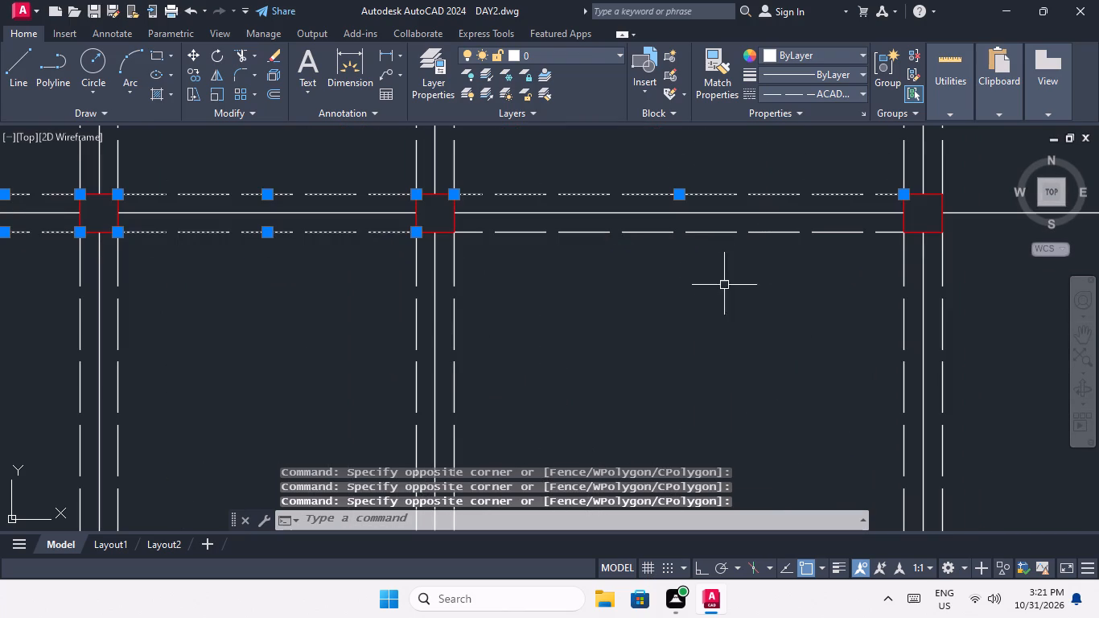
drag(699, 307, 683, 298)
click(618, 229)
Add the northern dashed lines joining the first to fourth boxes from the west in the fourth row to the selection.
scroll(630, 221, down, 3)
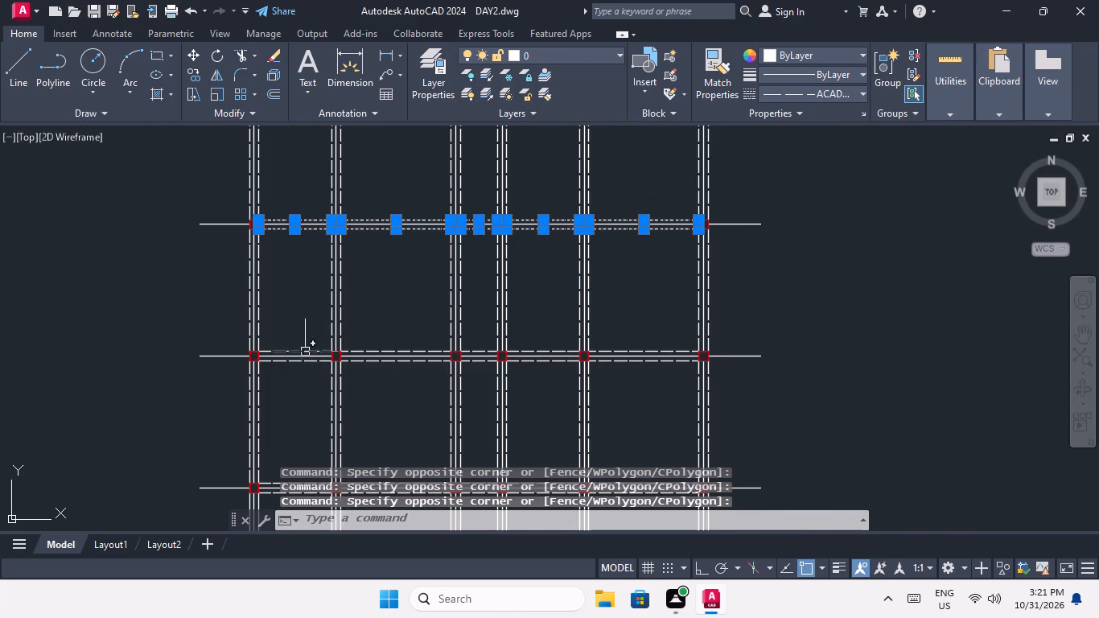
scroll(302, 352, up, 4)
click(303, 373)
click(280, 304)
scroll(290, 285, down, 3)
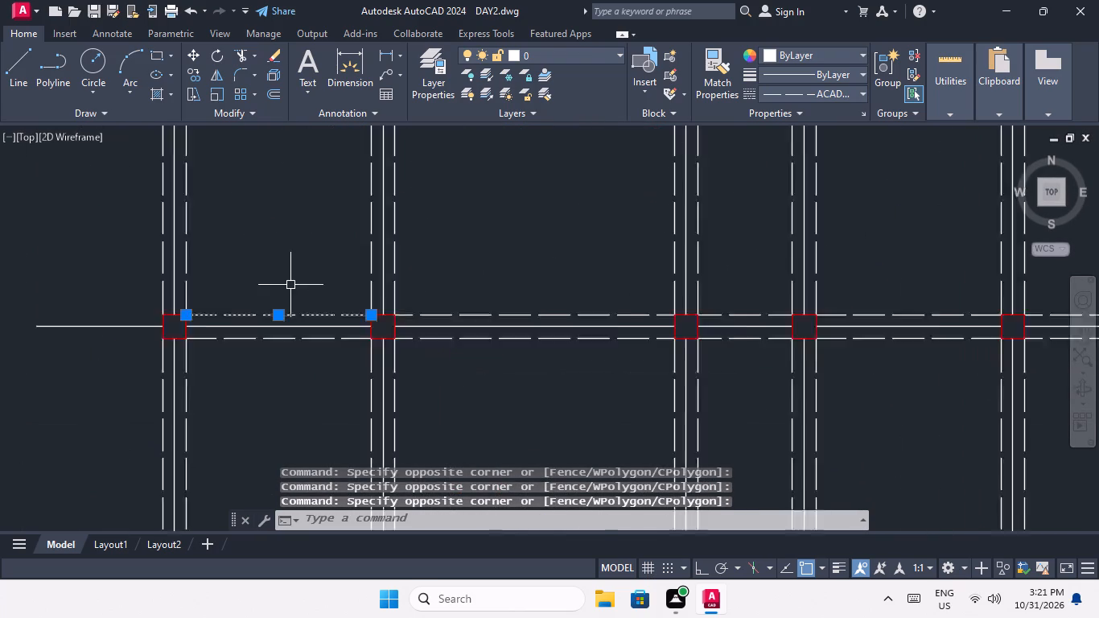
scroll(416, 296, up, 3)
click(431, 338)
click(401, 278)
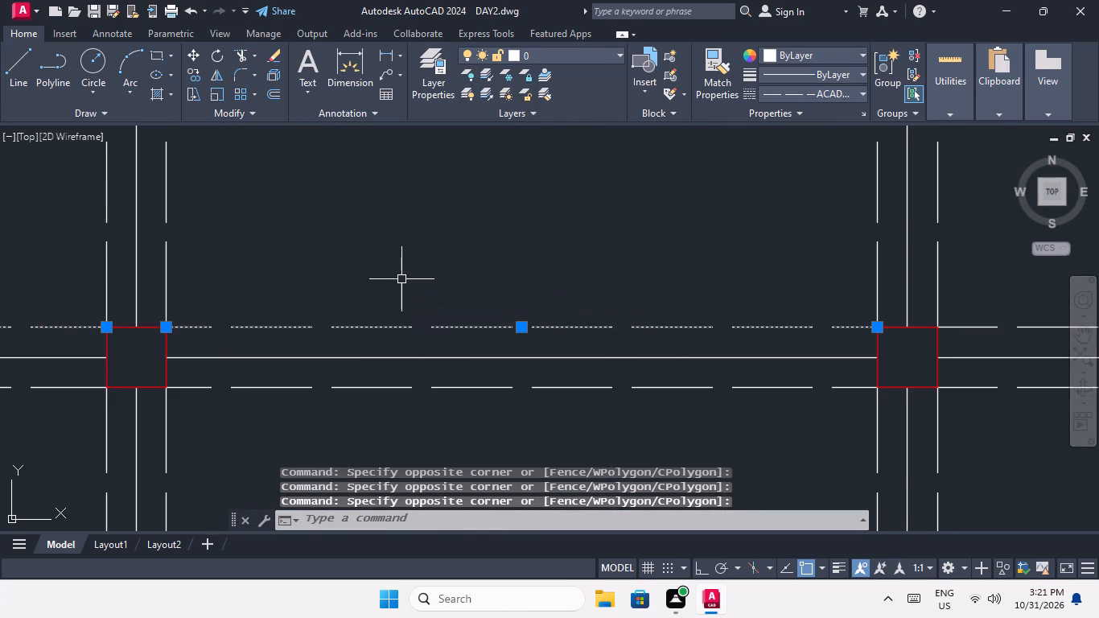
scroll(401, 279, down, 4)
scroll(501, 285, up, 4)
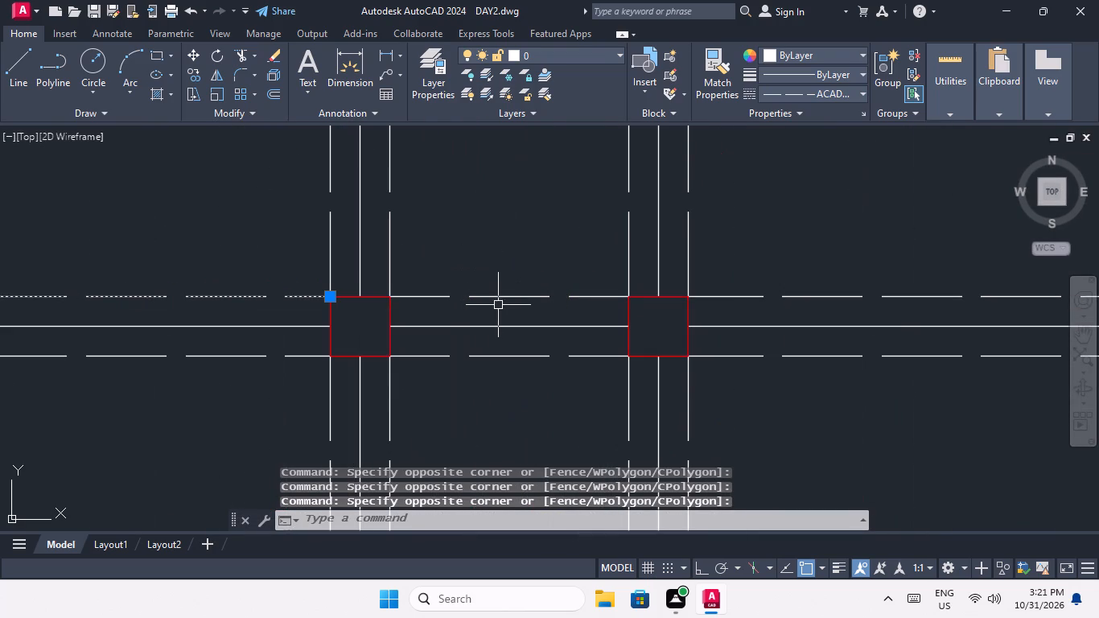
click(498, 307)
click(481, 261)
Add the northern dashed lines joining the fourth to sixth boxes from the west in the fourth row to the selection.
scroll(481, 261, down, 2)
scroll(690, 267, up, 3)
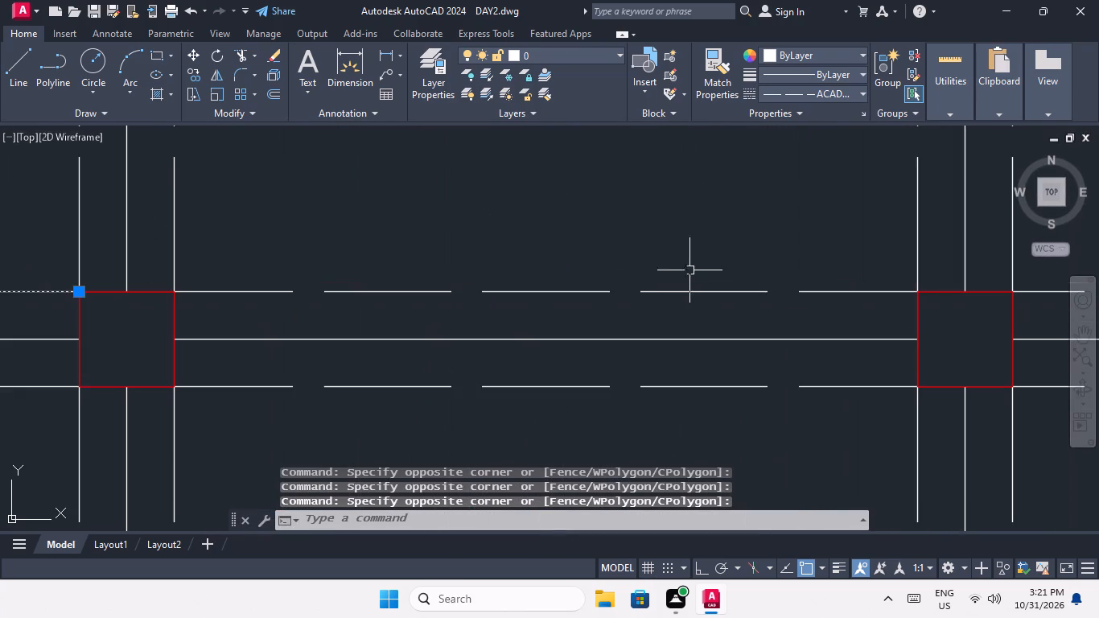
drag(666, 309, 659, 290)
click(644, 261)
scroll(644, 259, down, 3)
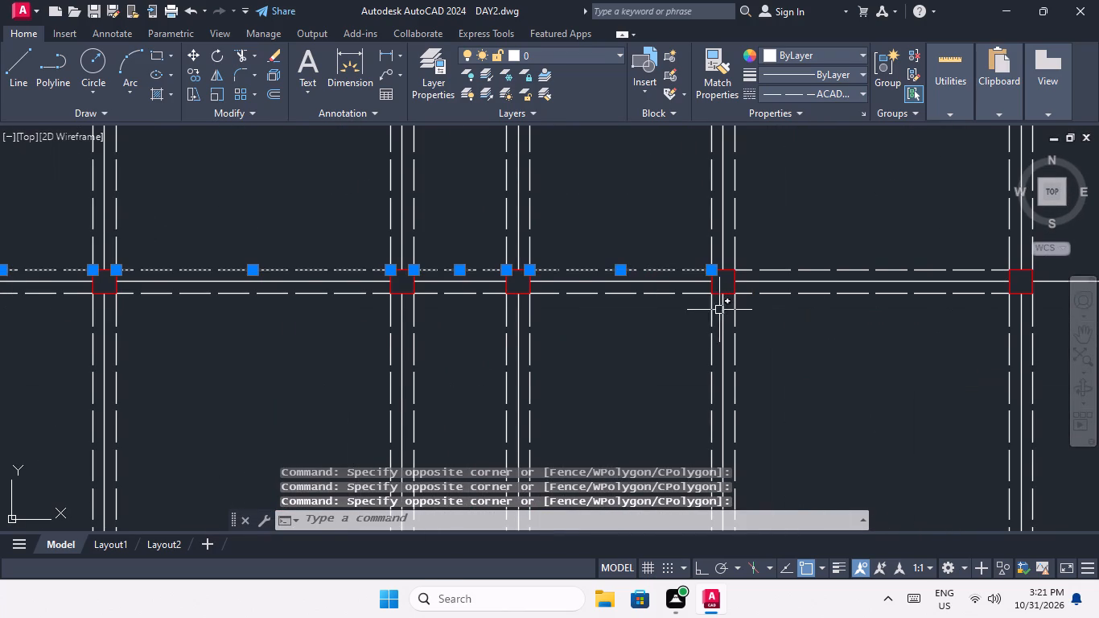
middle_drag(717, 311, 558, 388)
scroll(699, 344, up, 2)
click(698, 358)
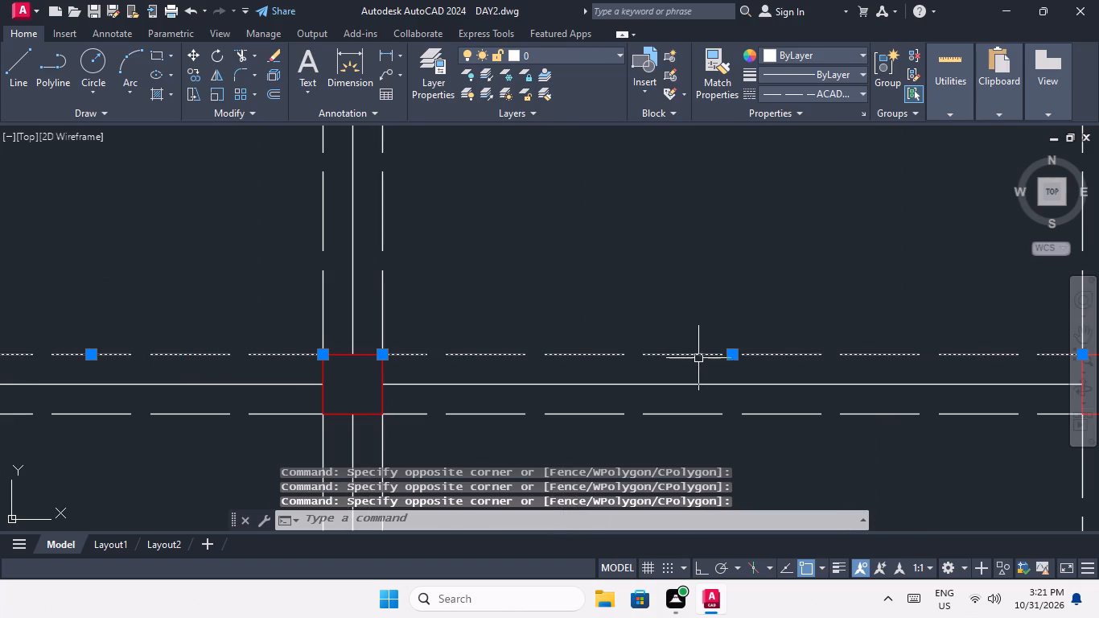
click(654, 309)
click(657, 307)
Add the southern dashed lines joining the first to fourth boxes from the west in the fourth row to the selection.
scroll(696, 252, down, 4)
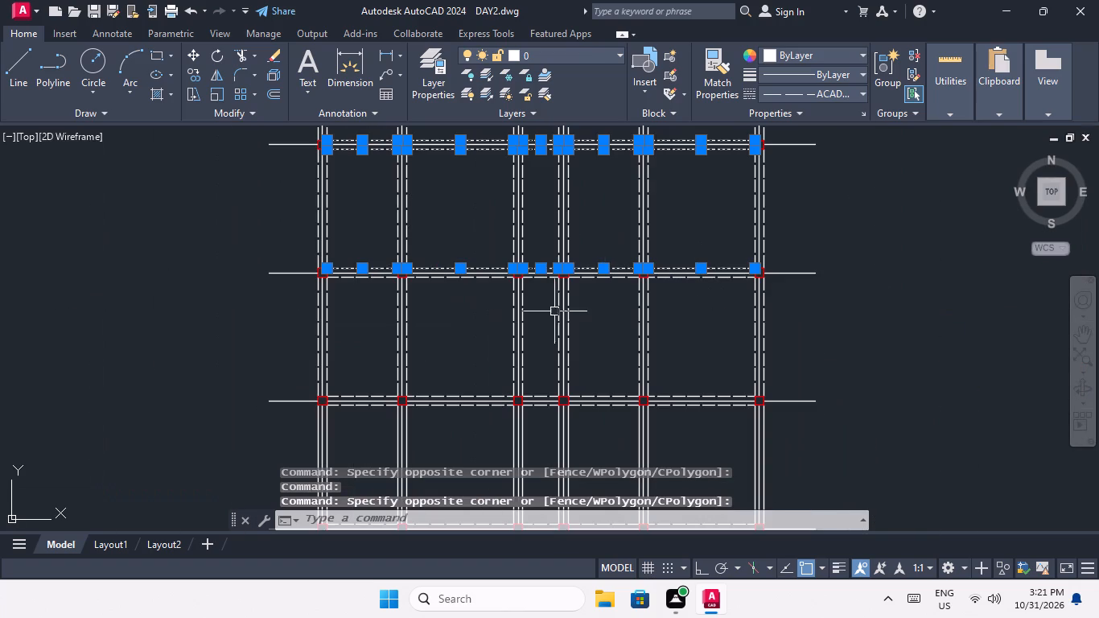
scroll(357, 278, up, 4)
click(367, 294)
click(339, 264)
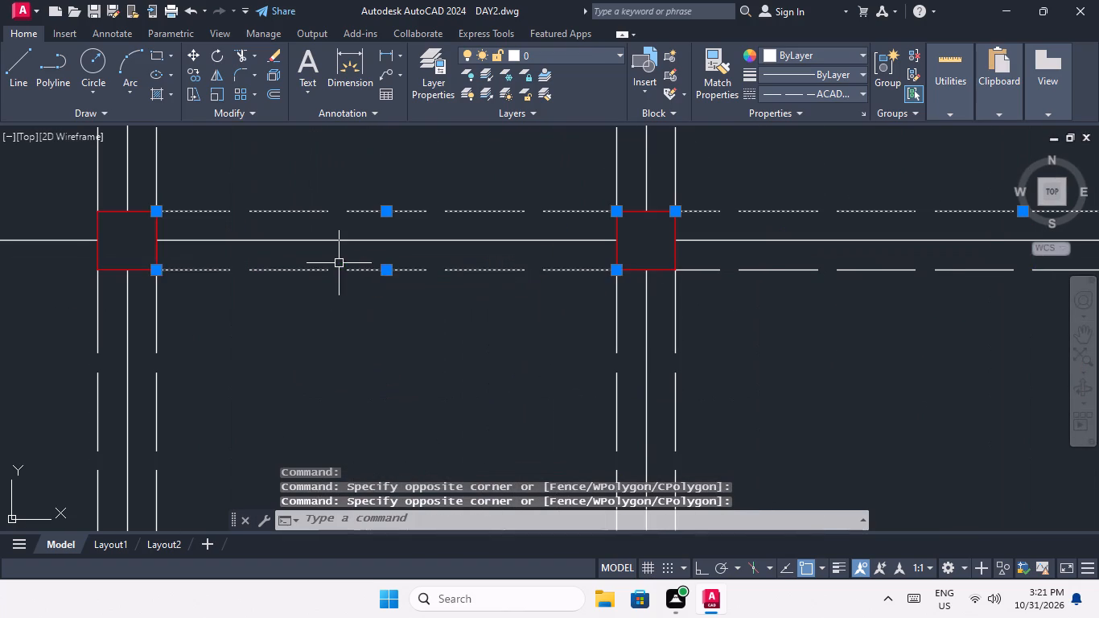
scroll(339, 263, down, 2)
scroll(514, 256, up, 2)
click(534, 312)
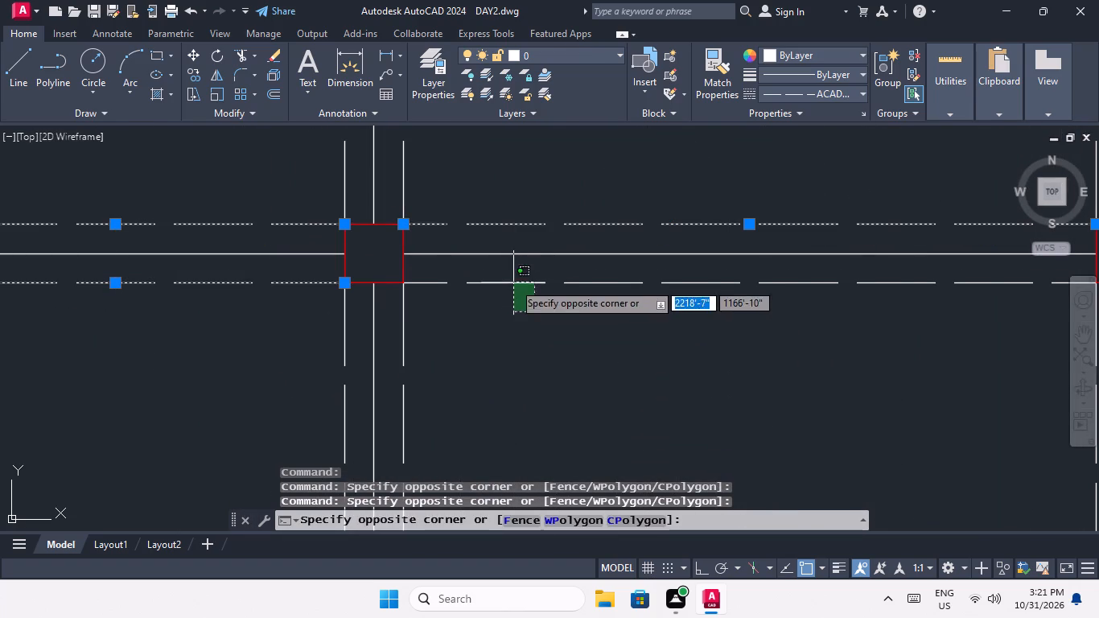
click(513, 282)
scroll(552, 296, down, 3)
scroll(729, 303, up, 3)
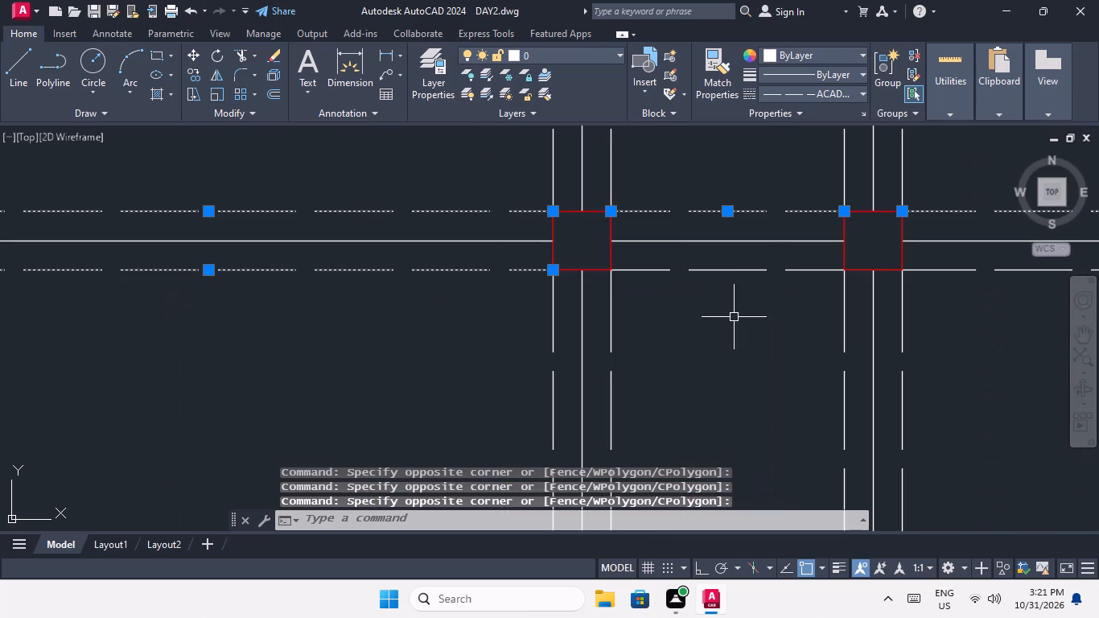
click(734, 317)
click(703, 262)
Add the southern dashed lines joining the fourth to sixth boxes from the west in the fourth row to the selection.
scroll(706, 307, down, 2)
middle_drag(703, 309, 343, 315)
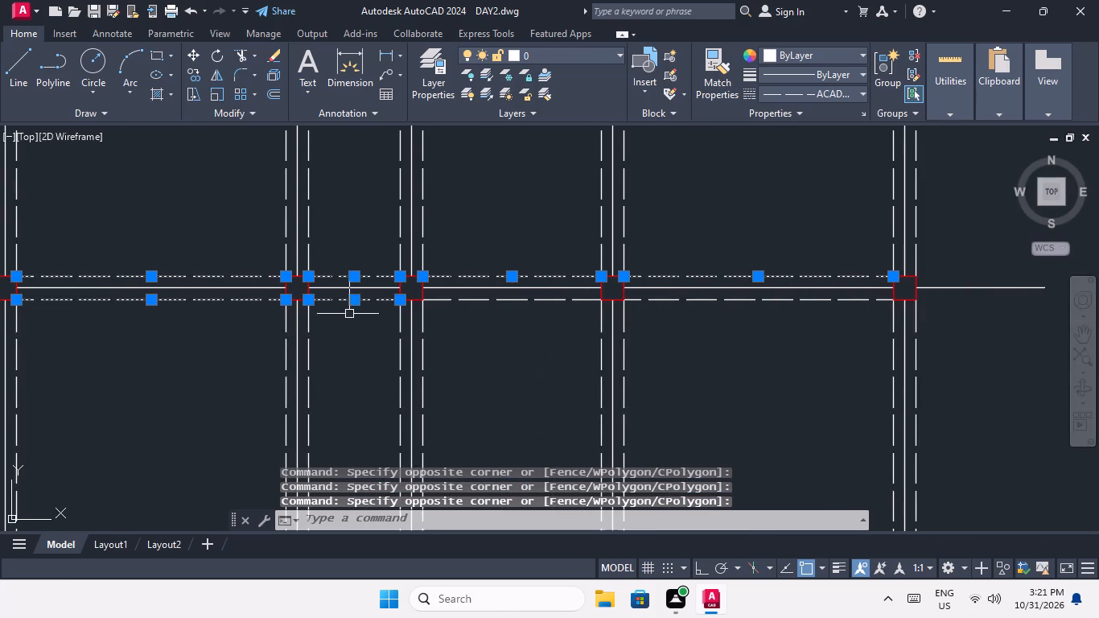
scroll(566, 311, up, 2)
click(568, 340)
click(517, 265)
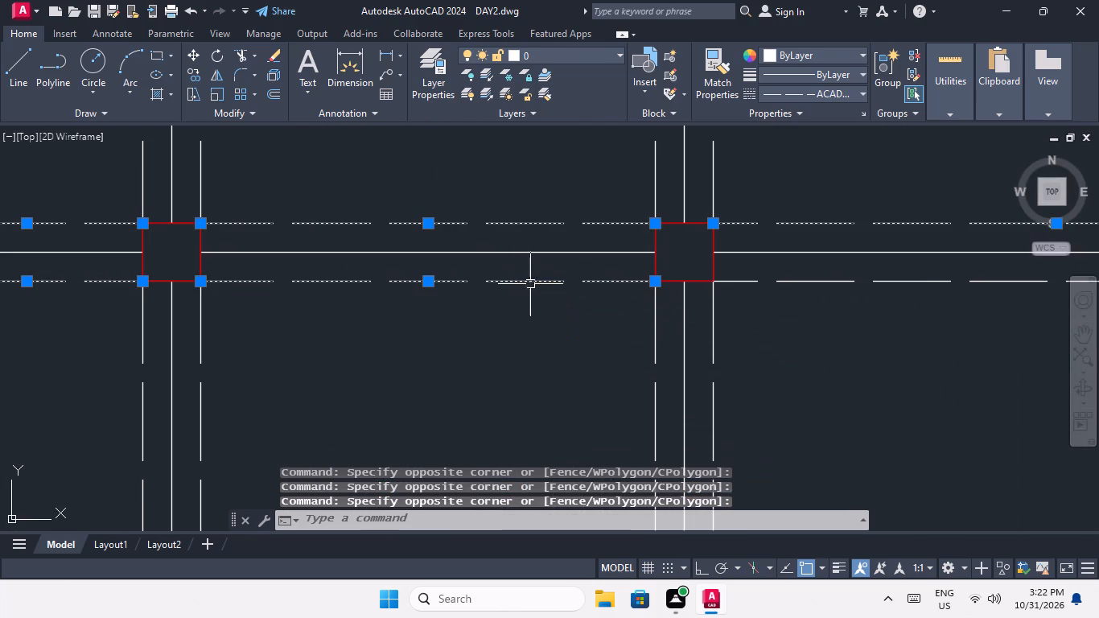
scroll(546, 270, down, 3)
scroll(650, 274, up, 2)
click(660, 309)
click(644, 274)
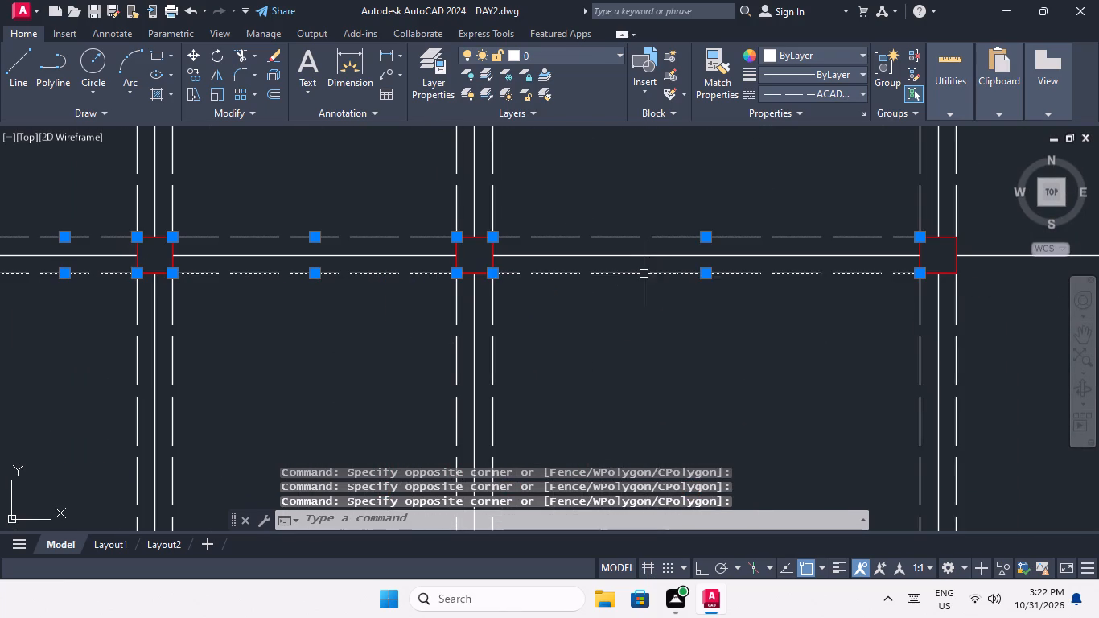
Add the two dashed lines joining the first and second boxes from the west in the fifth row to the selection.
scroll(644, 274, down, 4)
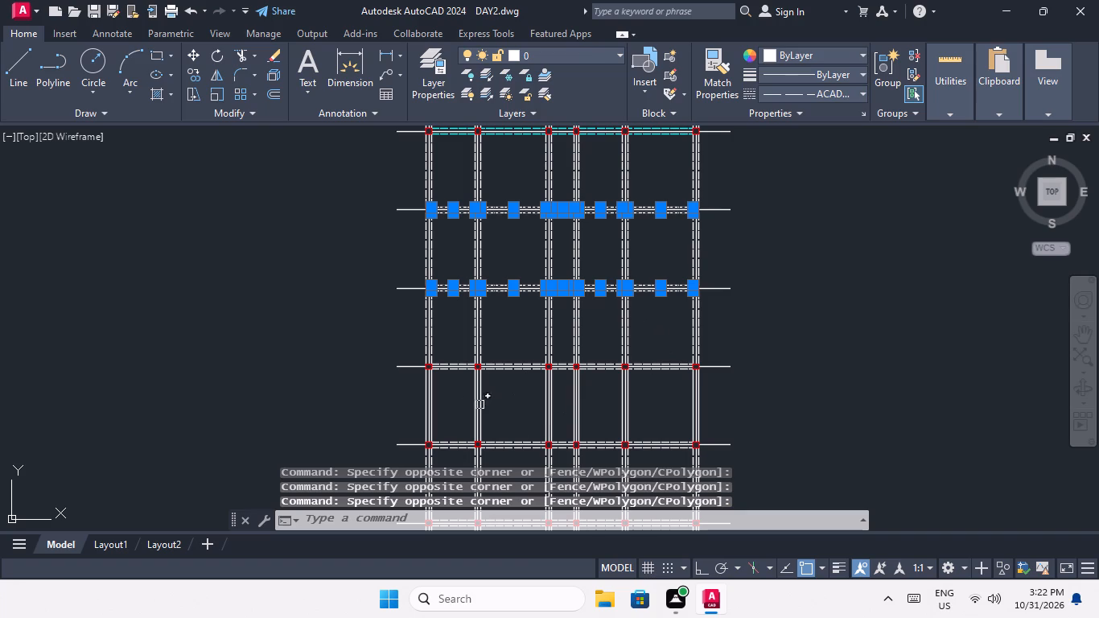
scroll(455, 374, up, 4)
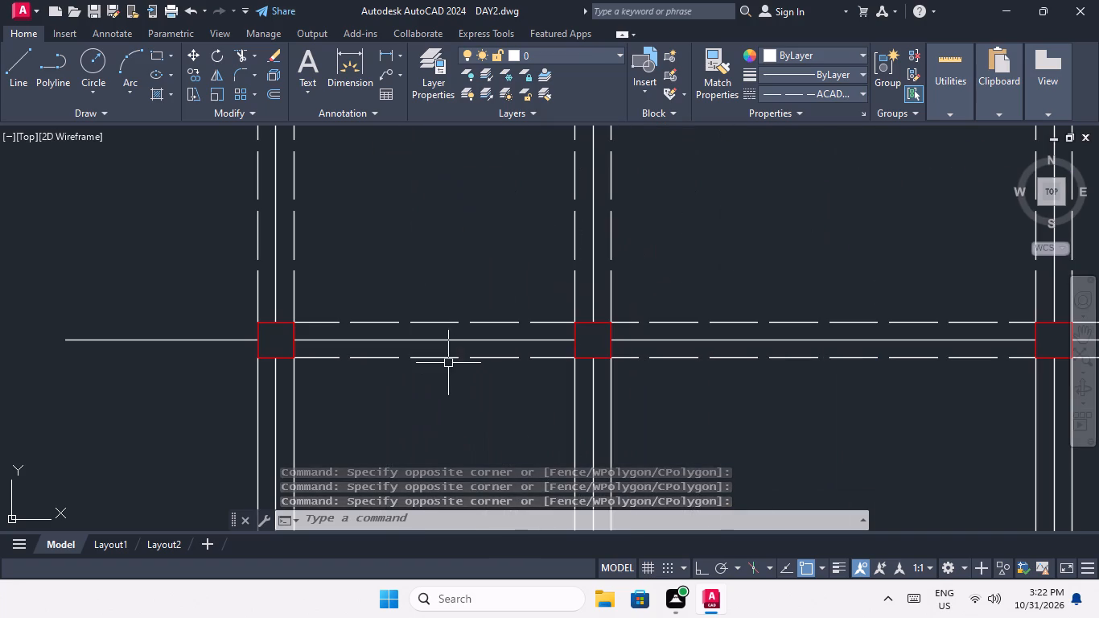
scroll(424, 328, up, 2)
drag(424, 329, 415, 319)
click(379, 266)
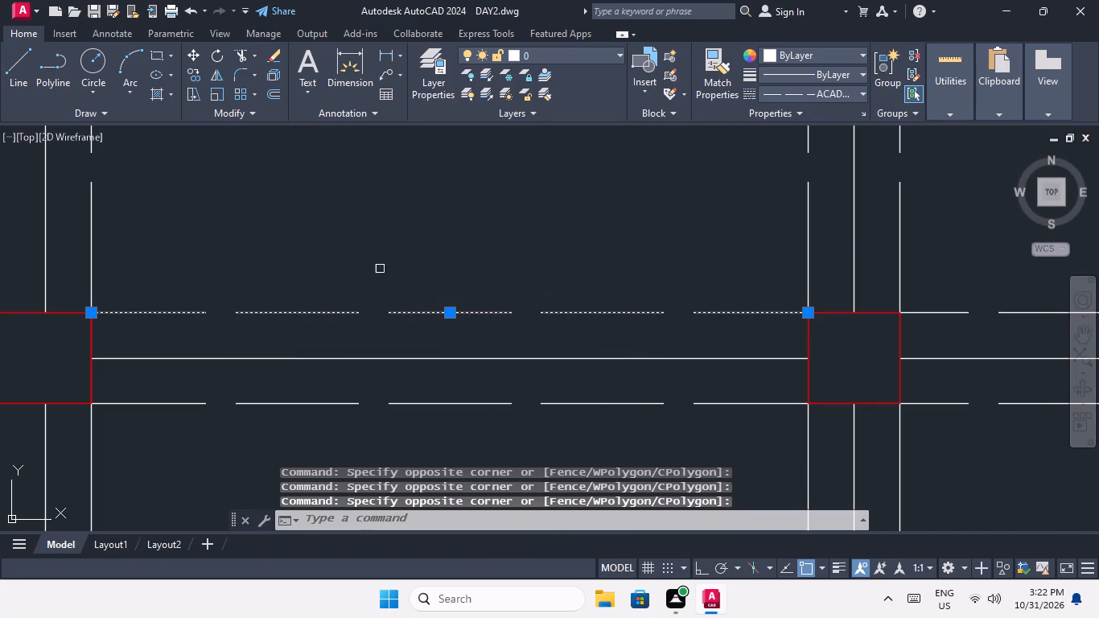
click(429, 431)
click(409, 398)
Add the two dashed lines joining the second and third boxes from the west in the fifth row to the selection.
scroll(455, 384, down, 3)
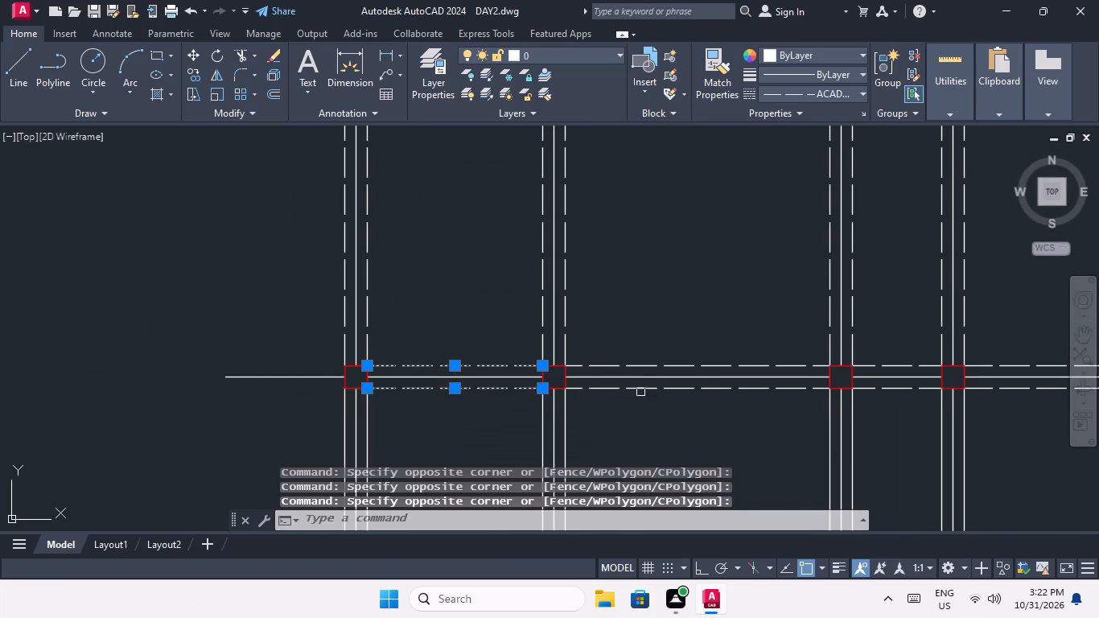
scroll(682, 365, up, 3)
click(690, 392)
click(671, 346)
scroll(676, 315, down, 3)
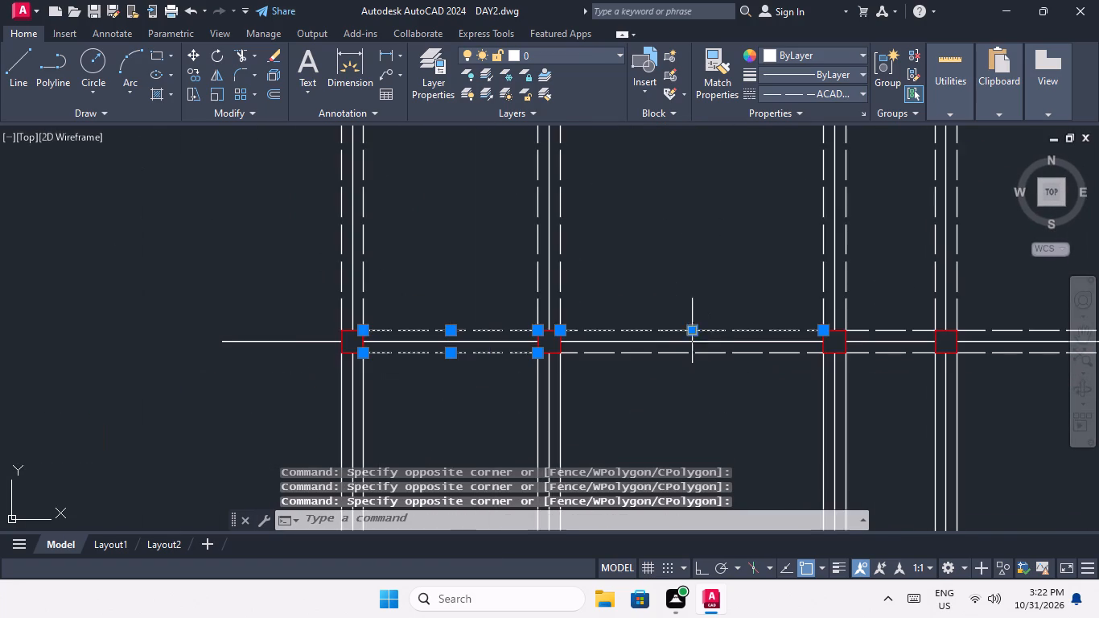
scroll(701, 356, up, 2)
click(704, 386)
click(669, 338)
Add the two dashed lines joining the third and fourth boxes from the west in the fifth row to the selection.
scroll(669, 338, down, 3)
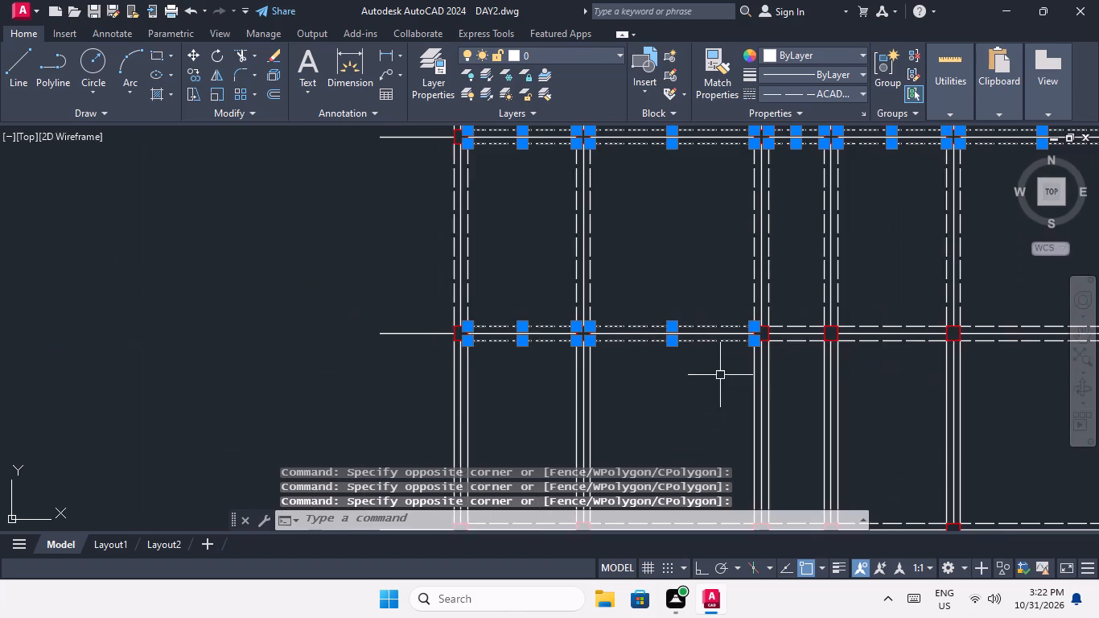
middle_drag(709, 381, 484, 390)
scroll(563, 333, up, 4)
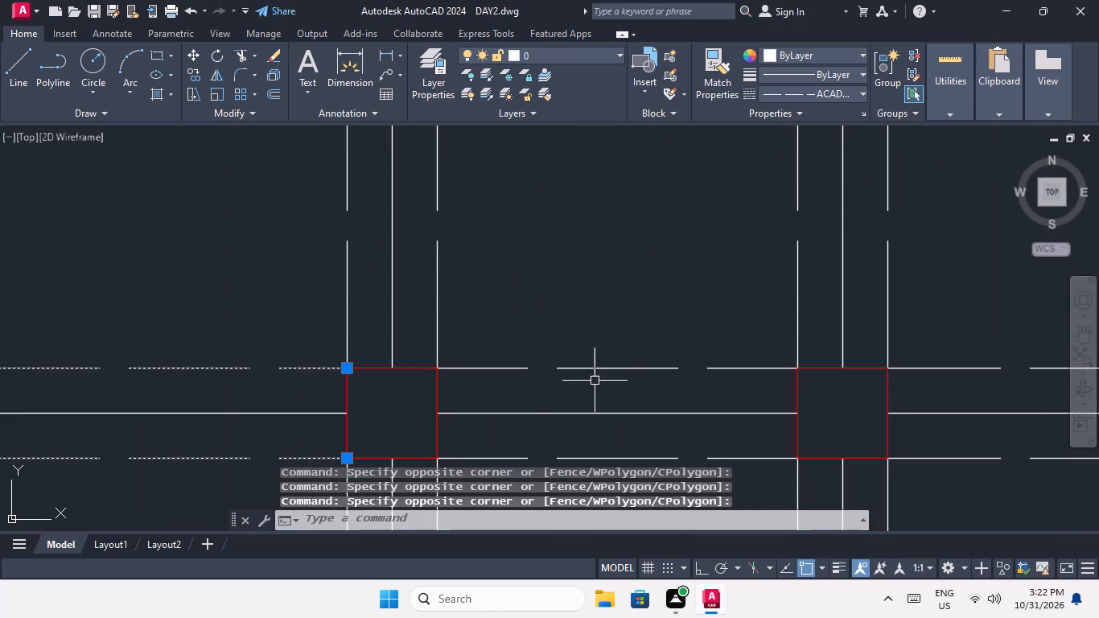
drag(595, 379, 579, 350)
click(557, 310)
scroll(564, 287, down, 2)
scroll(575, 344, up, 1)
click(595, 391)
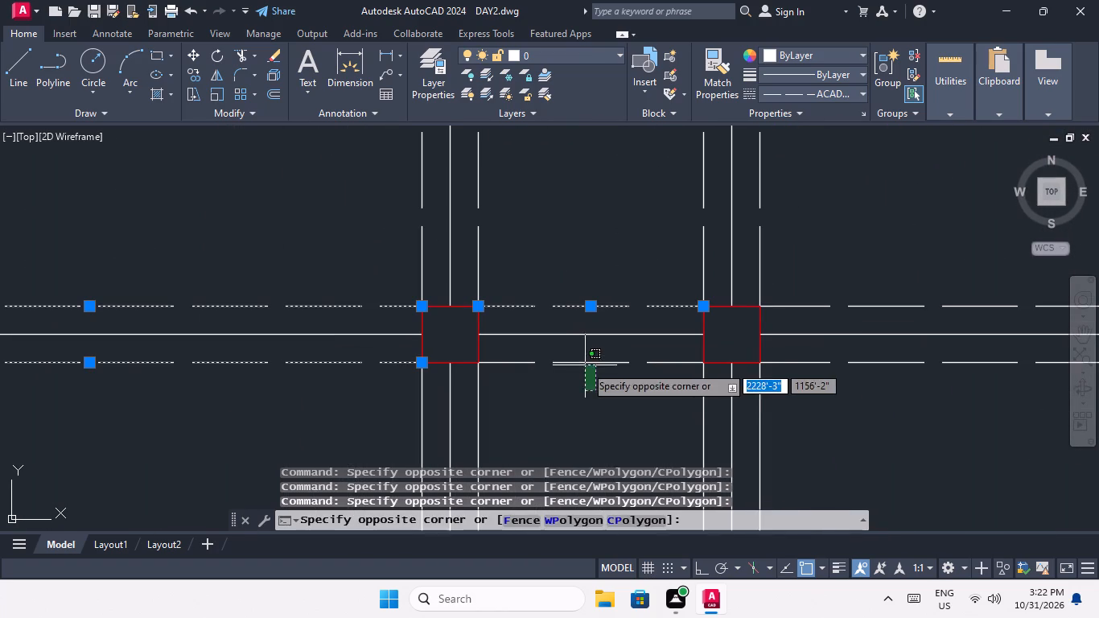
click(582, 357)
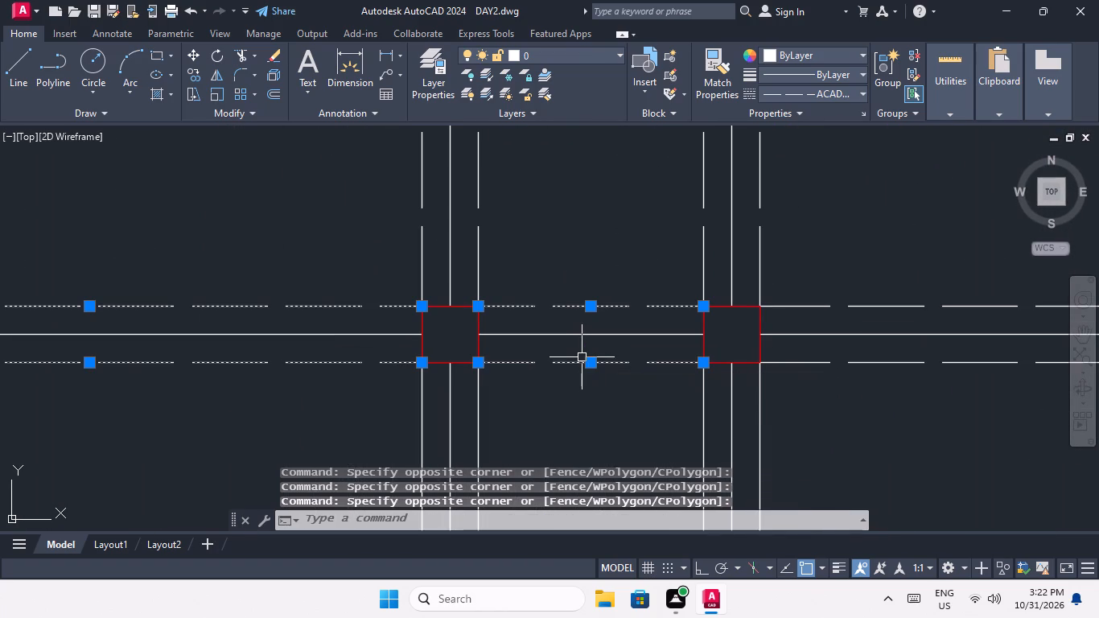
Add the two dashed lines joining the fourth and fifth boxes from the west in the fifth row to the selection.
scroll(613, 349, down, 2)
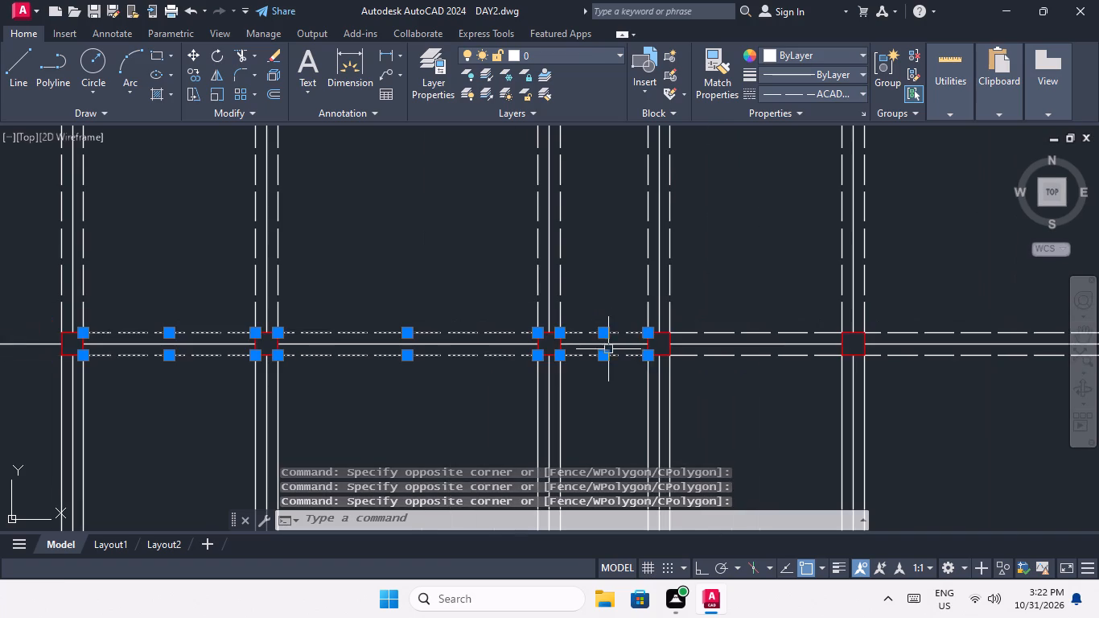
middle_drag(706, 407, 595, 411)
scroll(615, 330, up, 2)
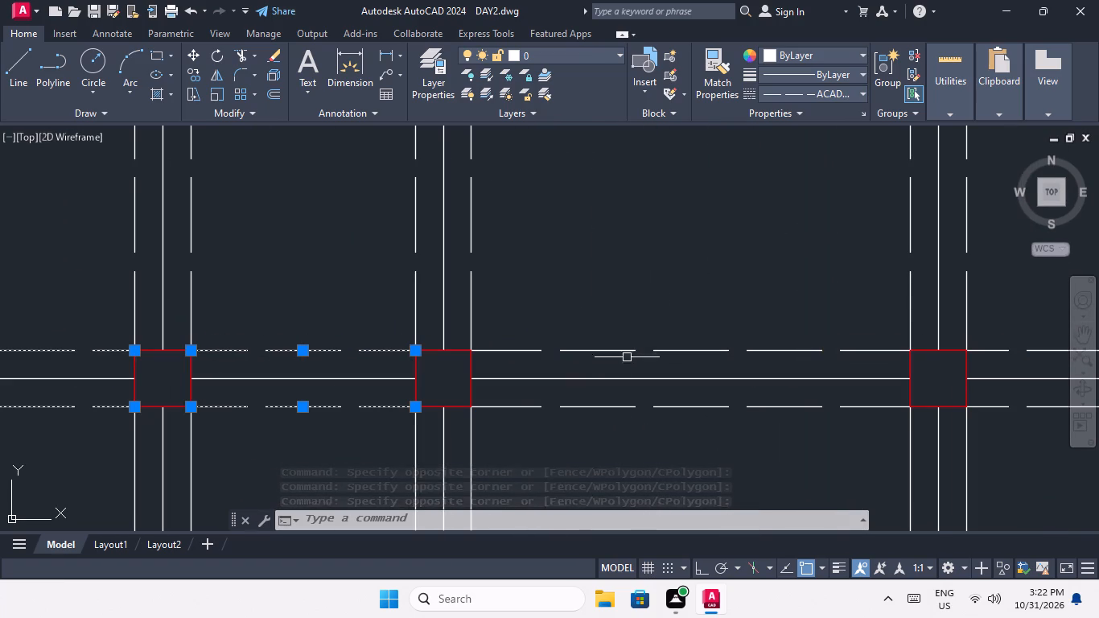
drag(626, 358, 615, 344)
click(601, 318)
scroll(612, 289, down, 2)
scroll(632, 352, up, 2)
drag(633, 352, 619, 341)
click(585, 303)
Add the two dashed lines joining the fifth and sixth boxes from the west in the fifth row to the selection.
scroll(587, 307, down, 2)
scroll(815, 285, up, 3)
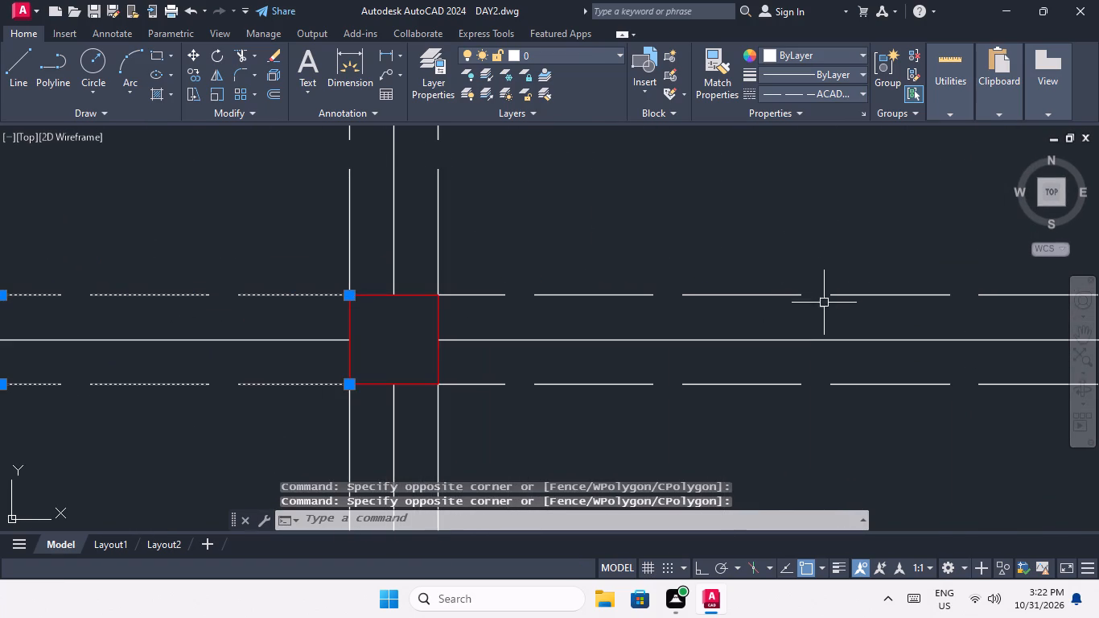
drag(824, 311, 806, 293)
click(788, 252)
scroll(792, 257, down, 2)
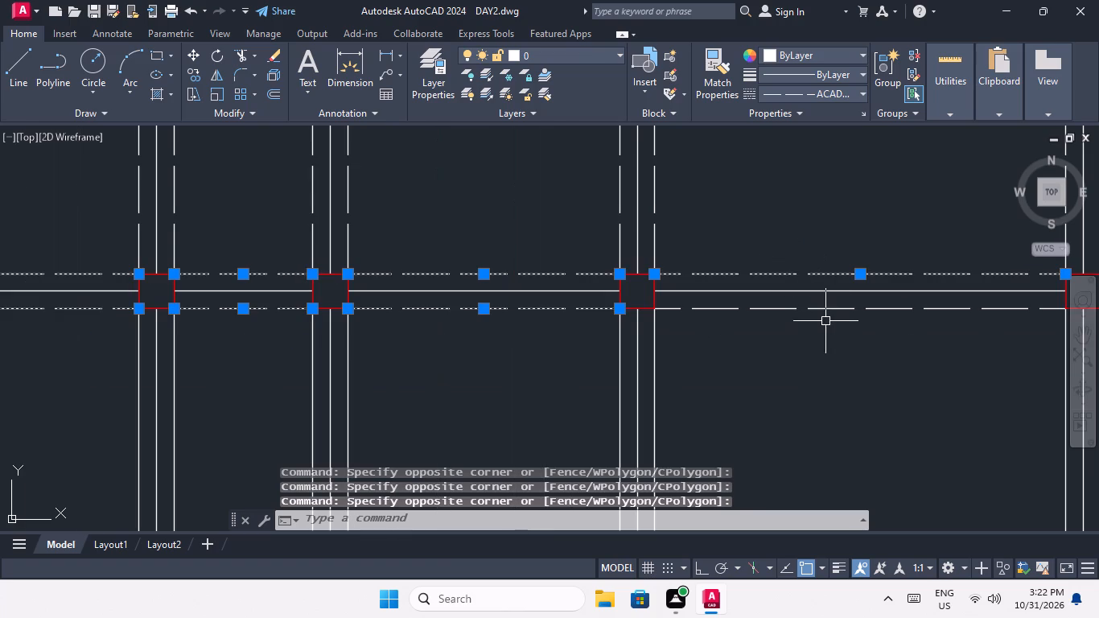
click(825, 321)
click(809, 305)
Add the northern dashed lines joining the first, second and third boxes from the west in the sixth row to the selection.
scroll(813, 316, down, 2)
middle_drag(788, 335, 762, 340)
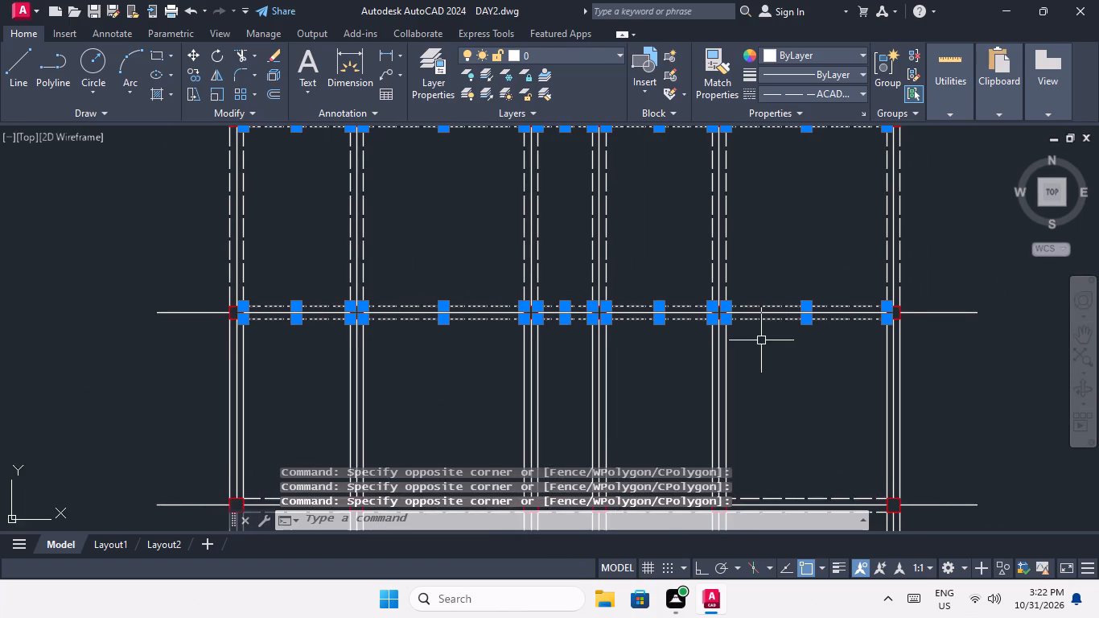
middle_drag(761, 340, 777, 270)
scroll(776, 276, down, 1)
middle_drag(485, 402, 482, 357)
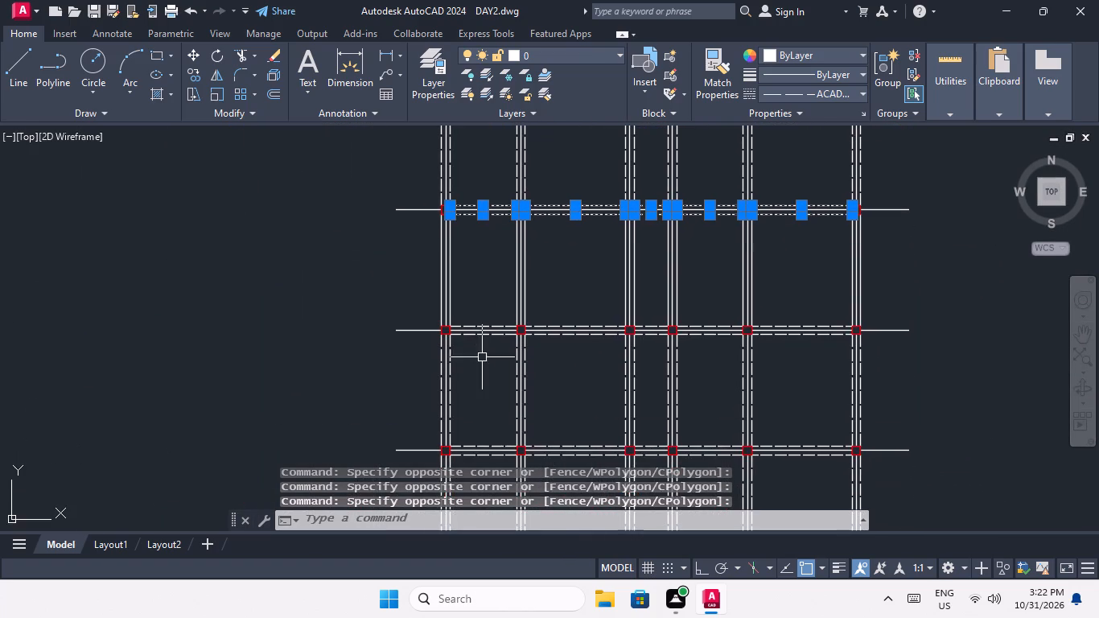
scroll(477, 336, up, 3)
click(465, 307)
click(442, 263)
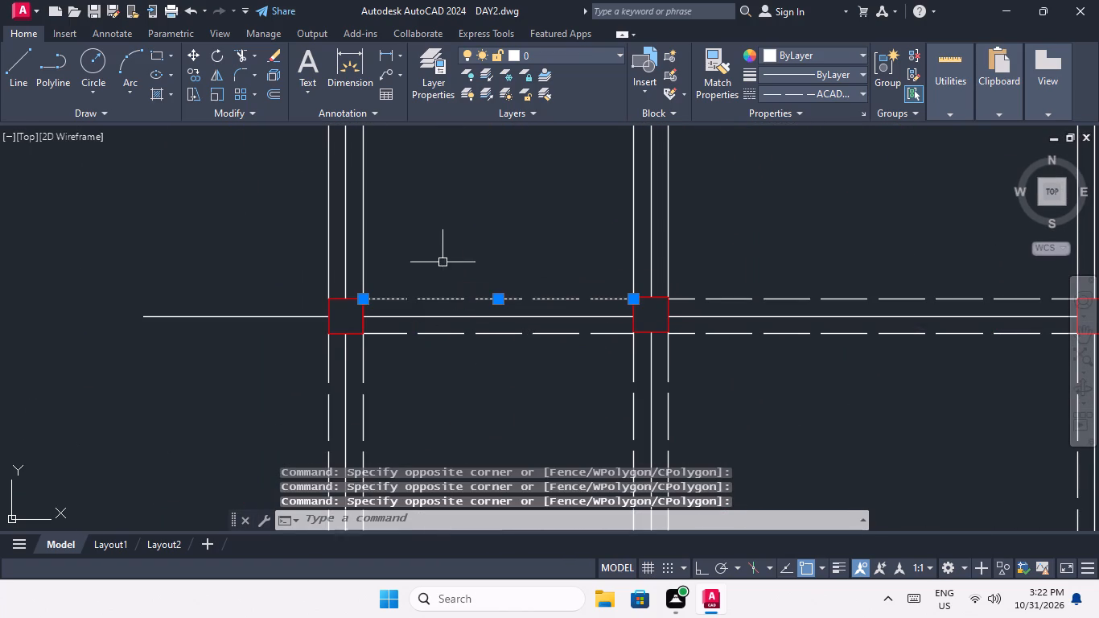
click(770, 307)
click(755, 259)
Add the northern dashed lines joining the third through sixth boxes from the west in the sixth row to the selection.
scroll(755, 258, down, 2)
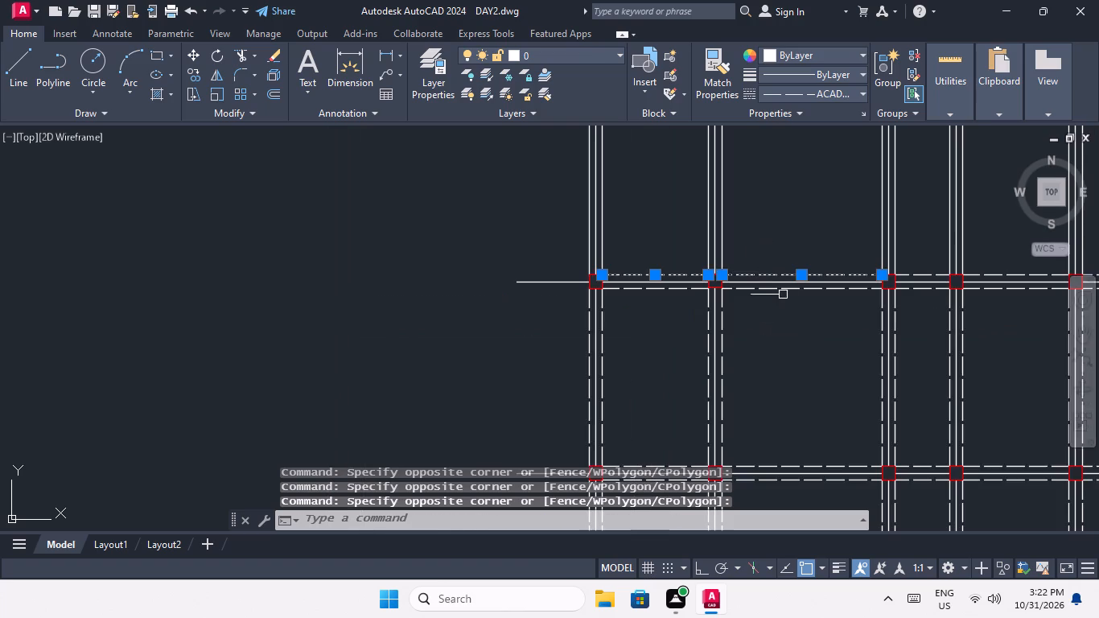
middle_drag(813, 335, 372, 374)
scroll(477, 318, up, 3)
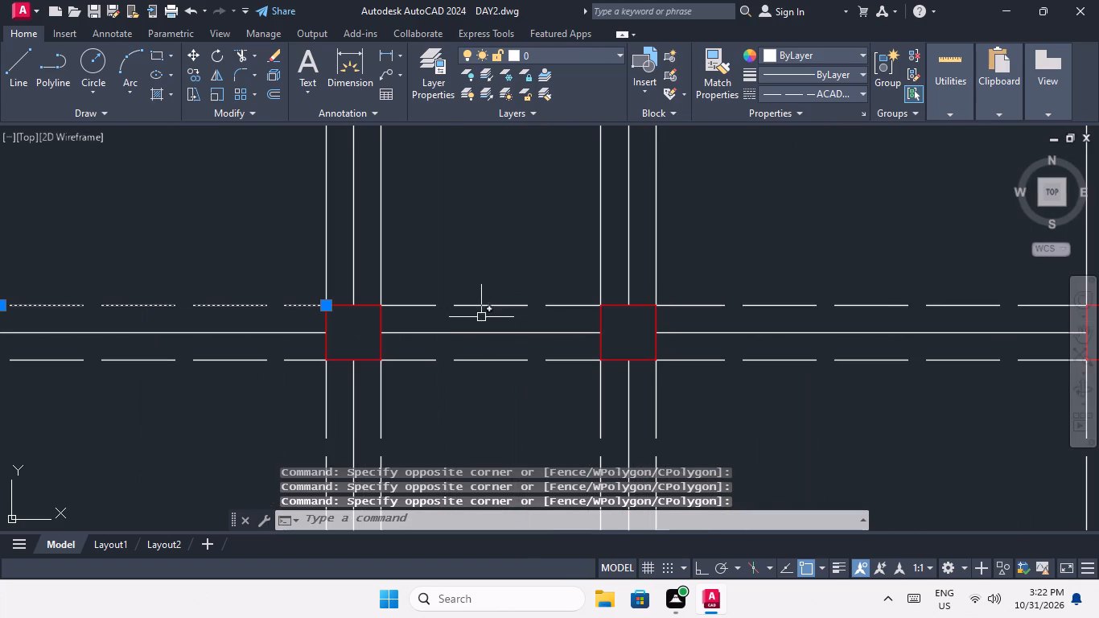
click(483, 319)
click(451, 262)
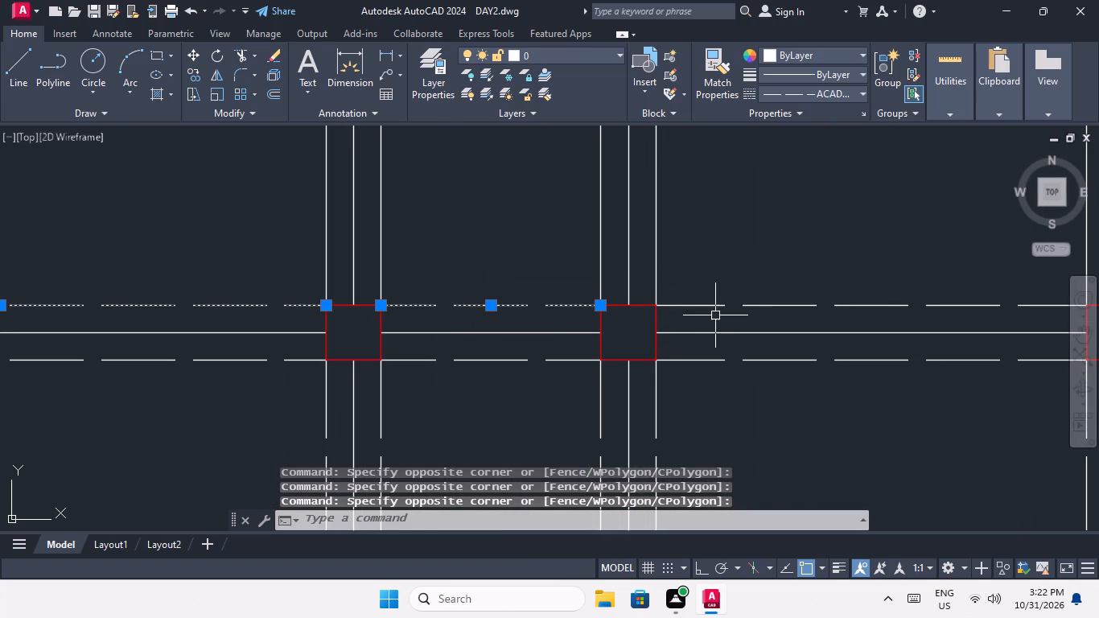
drag(720, 317, 715, 300)
click(710, 273)
scroll(714, 268, down, 3)
middle_drag(821, 351, 673, 401)
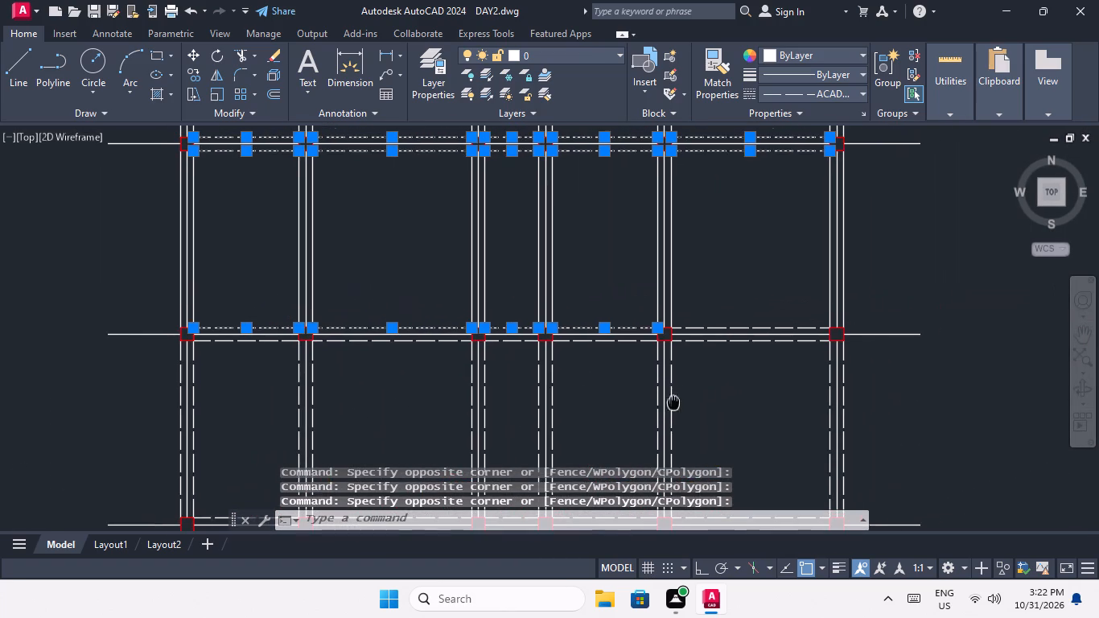
scroll(726, 344, up, 3)
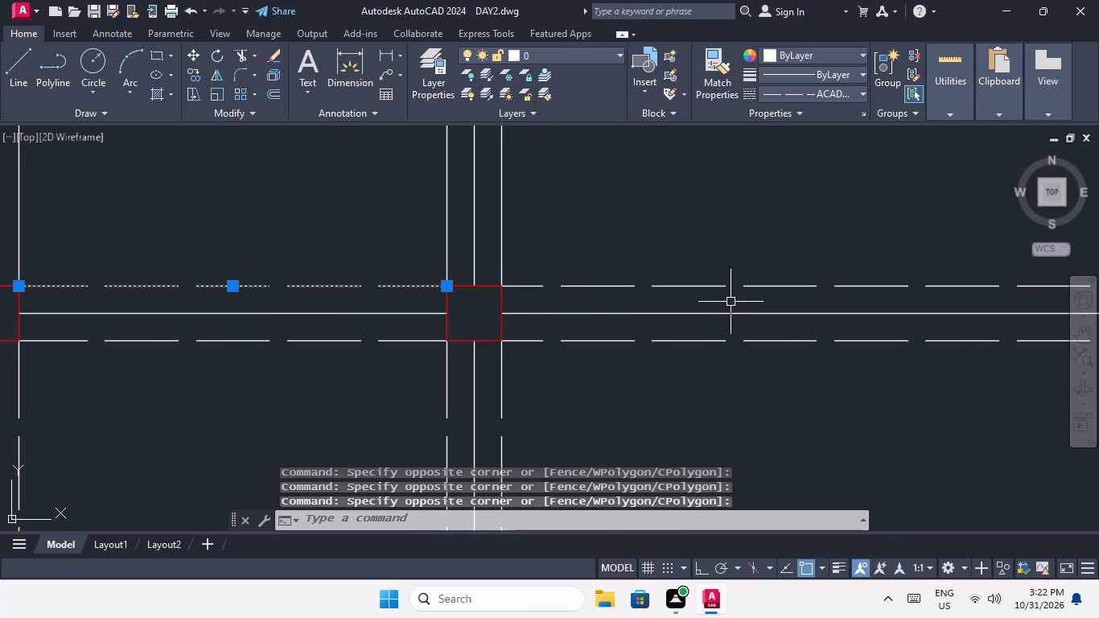
drag(731, 300, 726, 284)
click(704, 249)
Add the southern dashed lines joining the fourth, fifth and sixth boxes from the west in the sixth row to the selection.
click(751, 369)
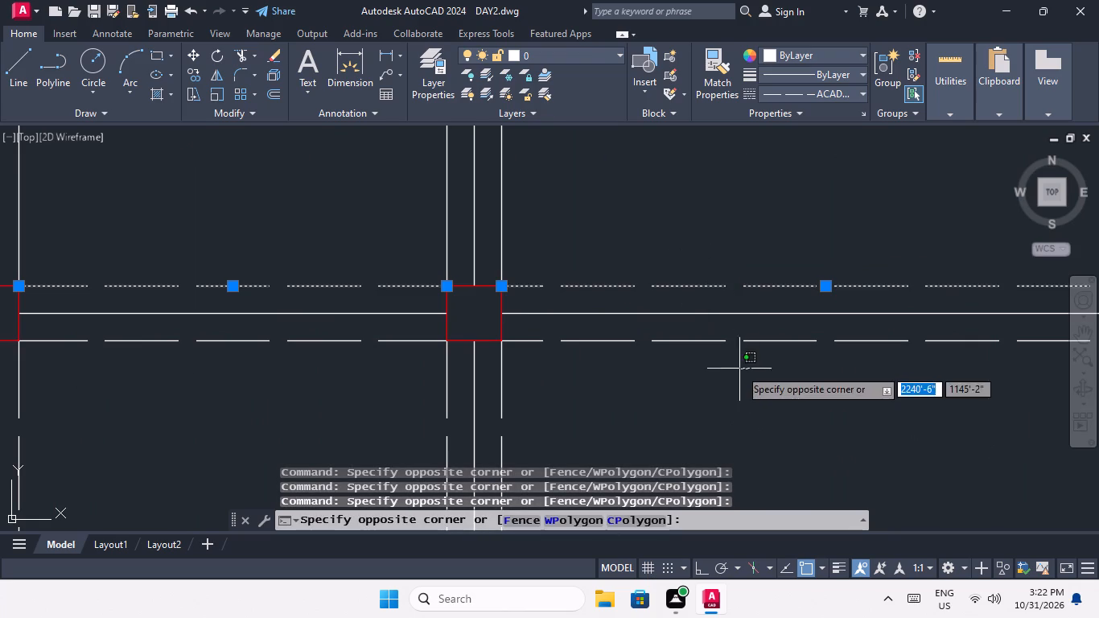
click(712, 332)
middle_drag(656, 406, 718, 403)
scroll(726, 391, down, 2)
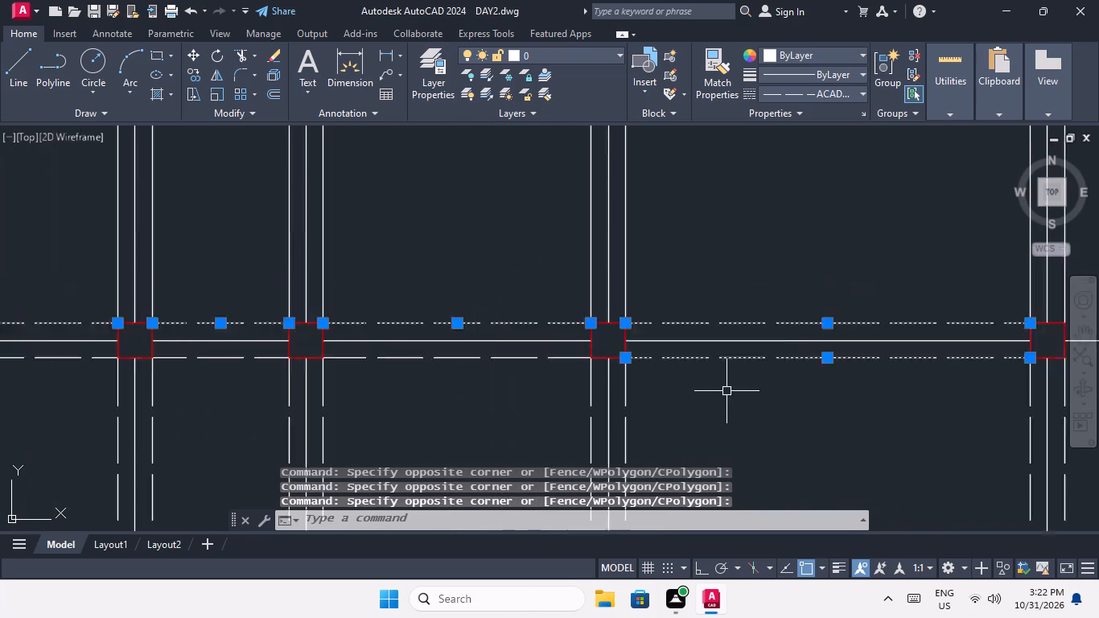
scroll(549, 375, up, 2)
click(554, 387)
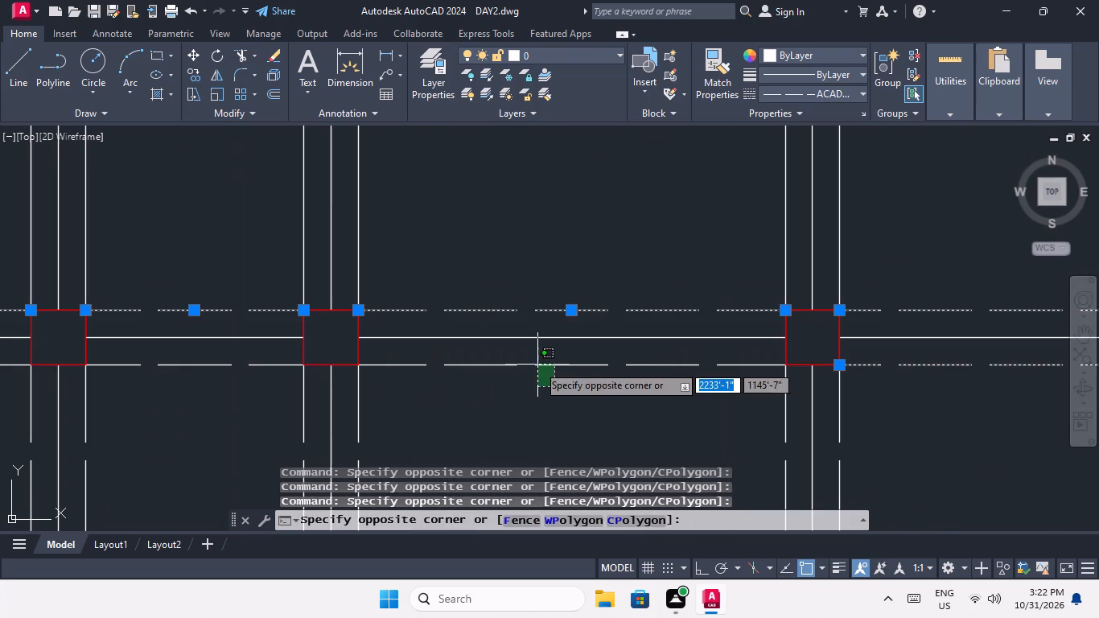
click(537, 365)
Add the southern dashed lines joining the first through fourth boxes from the west in the sixth row to the selection.
scroll(538, 364, down, 2)
middle_drag(535, 386, 684, 400)
scroll(562, 386, up, 1)
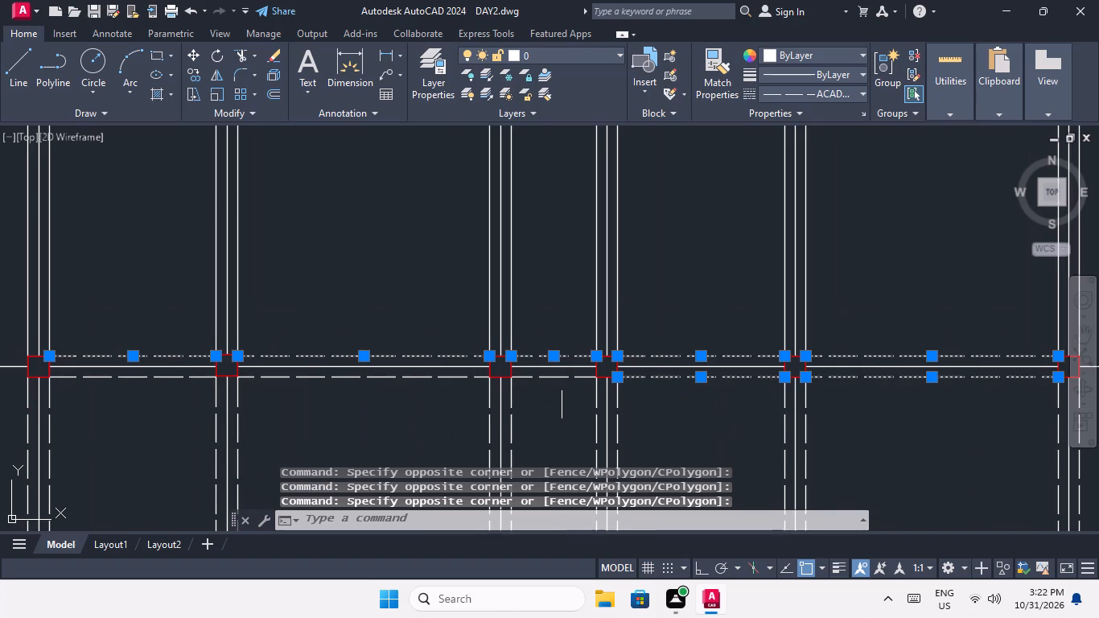
click(562, 386)
click(551, 368)
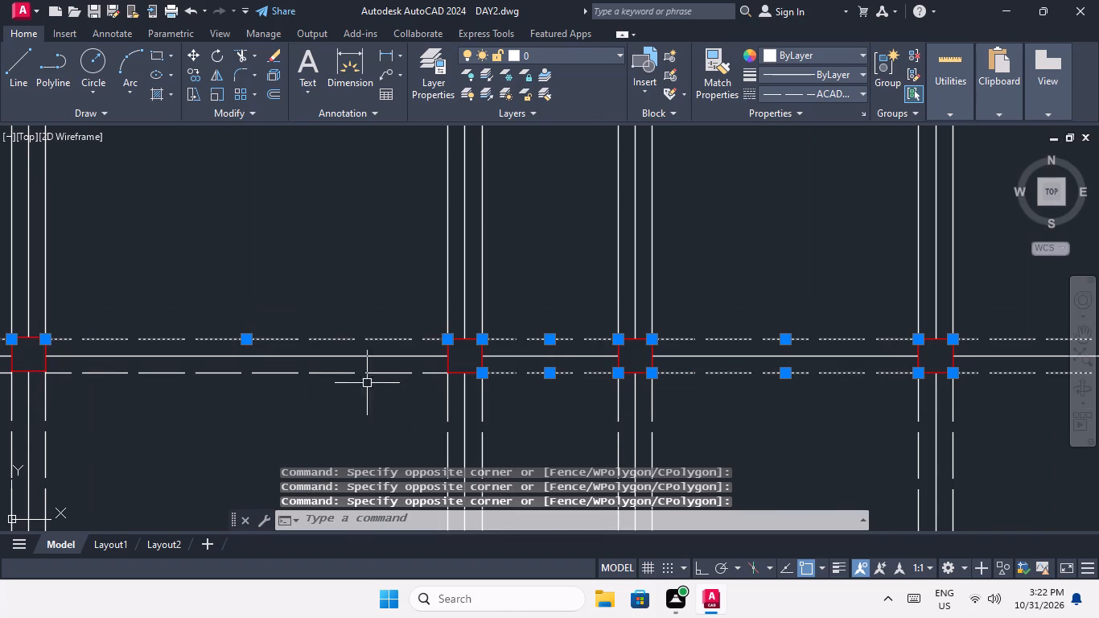
click(355, 404)
click(339, 369)
middle_drag(344, 393, 414, 393)
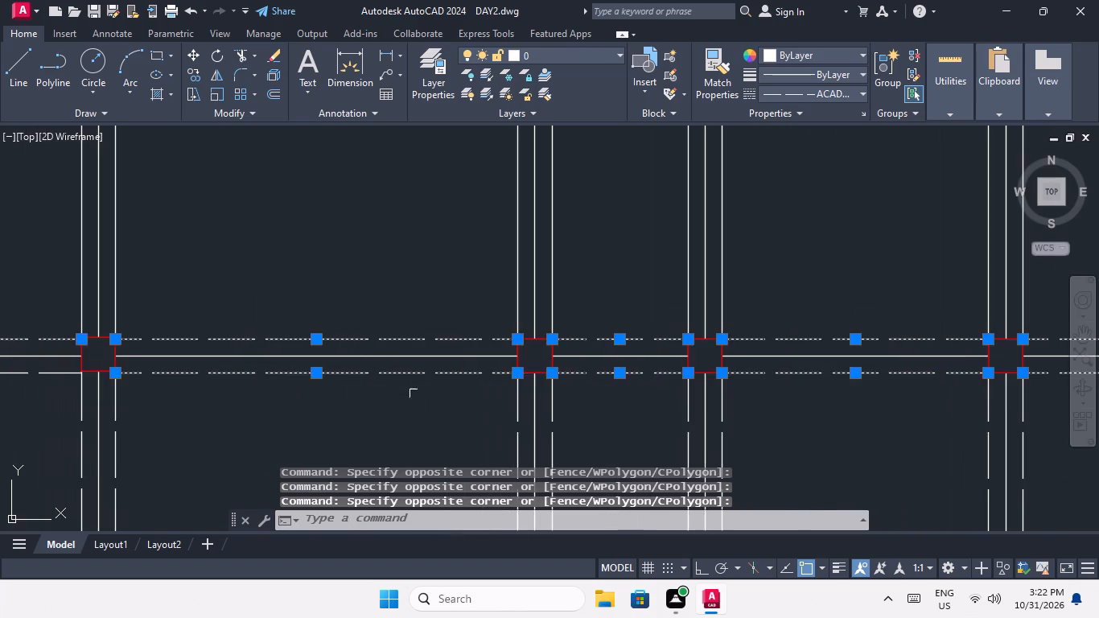
scroll(414, 393, down, 2)
scroll(239, 400, up, 2)
click(249, 398)
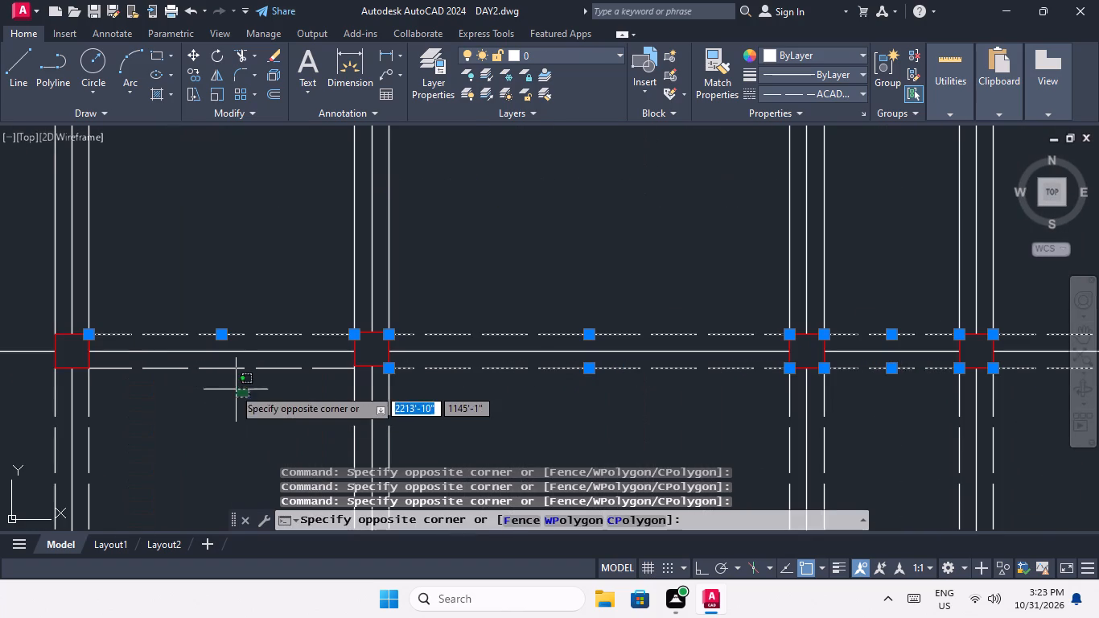
click(221, 366)
Add the northern dashed lines joining the first, second and third boxes from the west in the seventh row to the selection.
middle_drag(225, 422, 246, 363)
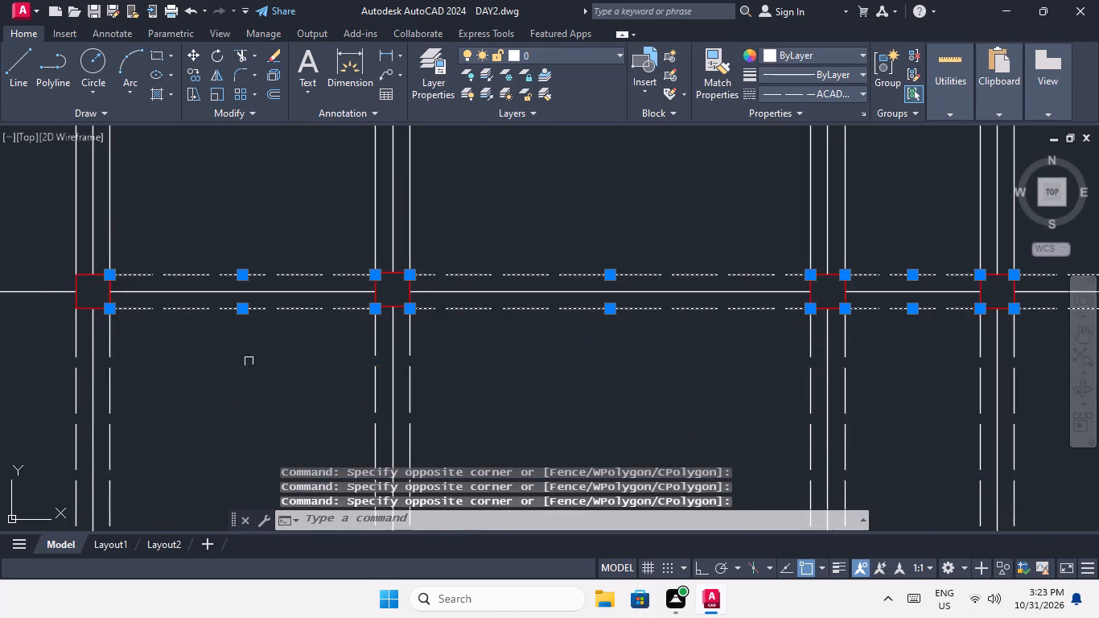
scroll(249, 366, down, 2)
middle_drag(248, 414, 270, 296)
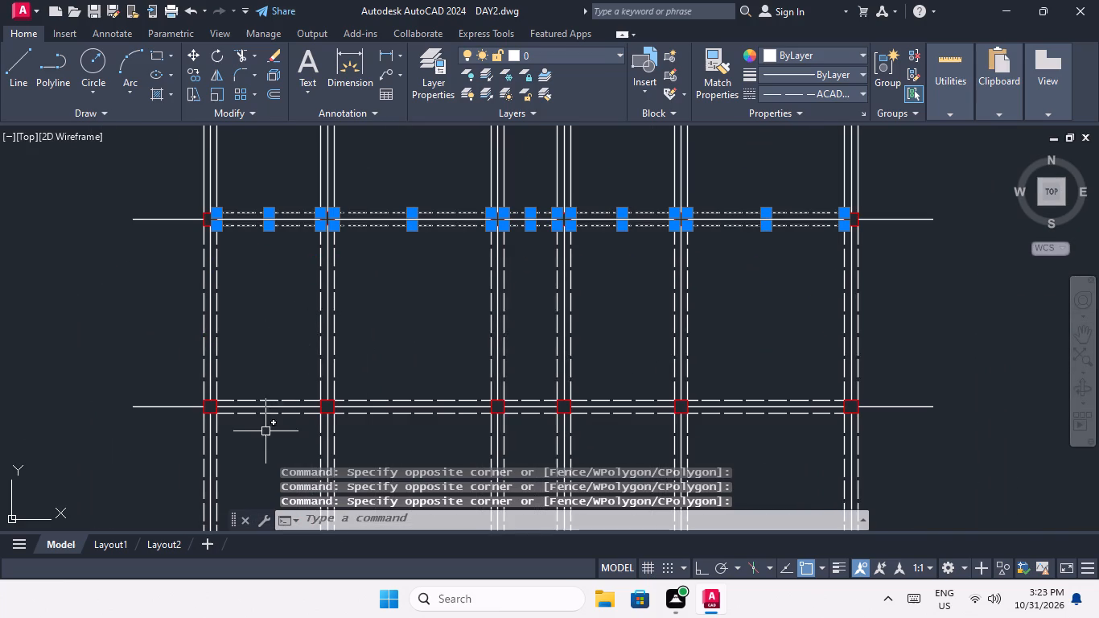
scroll(267, 426, up, 3)
click(270, 343)
click(253, 292)
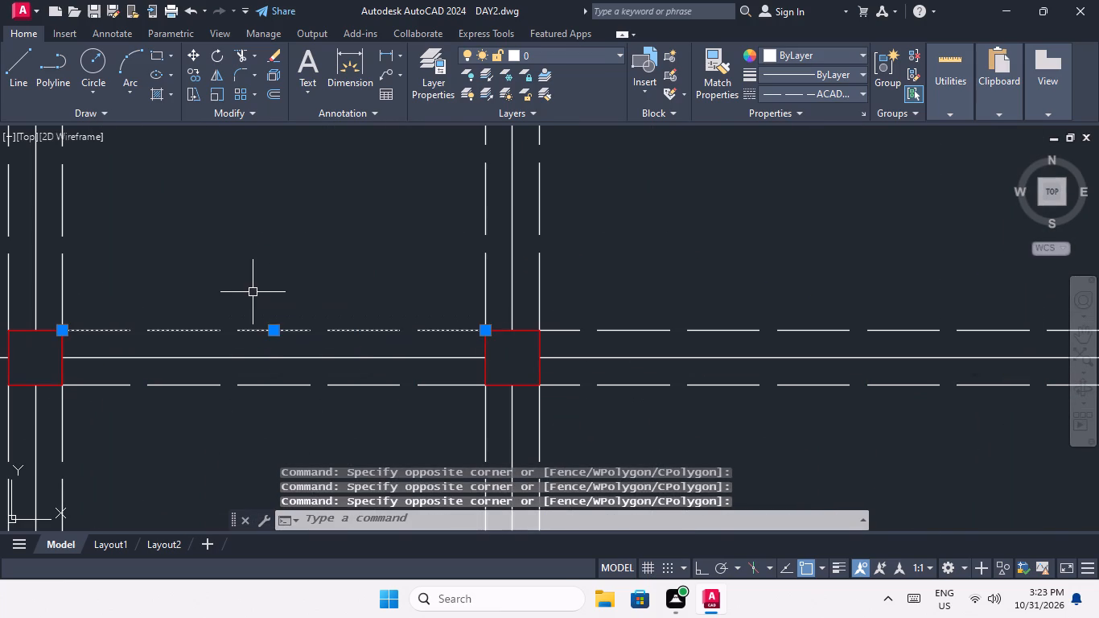
scroll(253, 292, down, 2)
scroll(433, 311, up, 2)
click(443, 312)
click(426, 276)
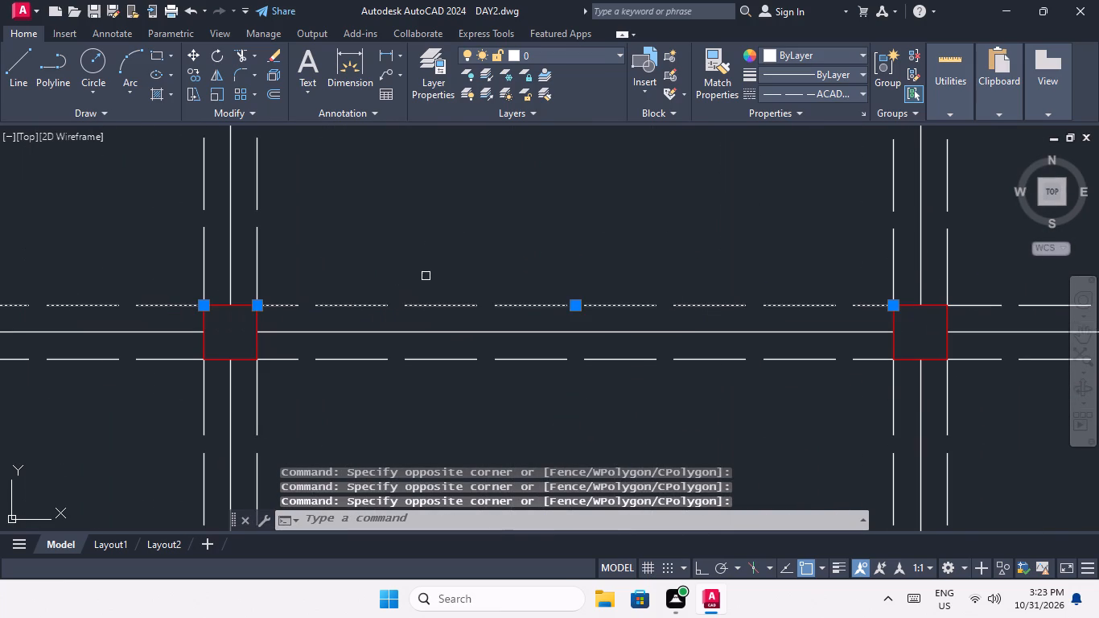
Add the northern dashed lines joining the third through sixth boxes from the west in the seventh row to the selection.
scroll(430, 276, down, 2)
middle_drag(527, 369, 214, 452)
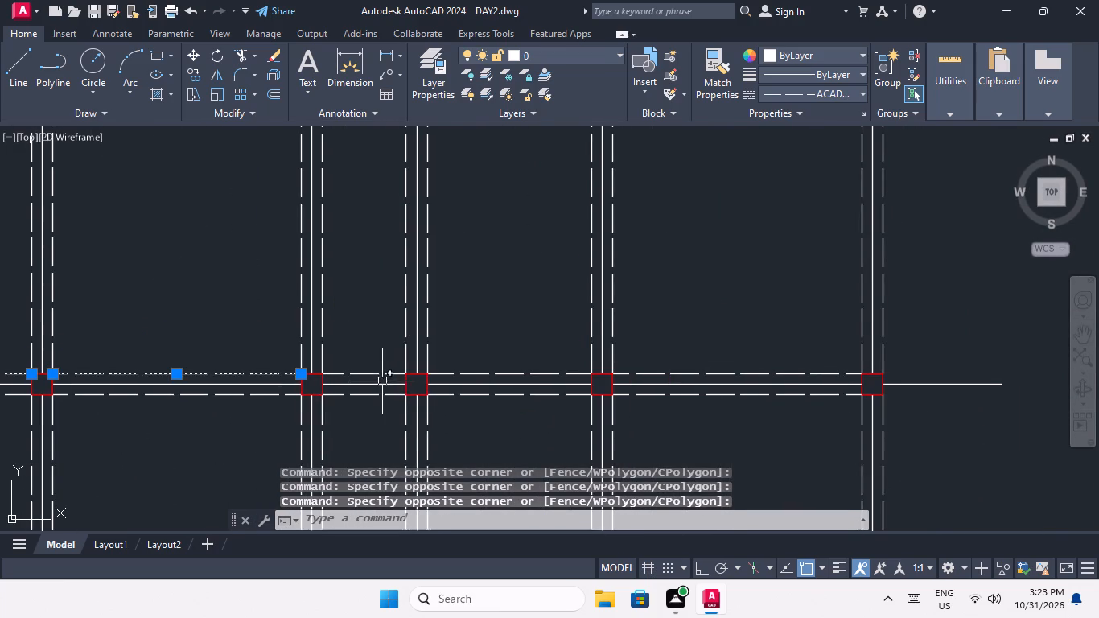
scroll(381, 381, up, 2)
click(357, 373)
click(307, 320)
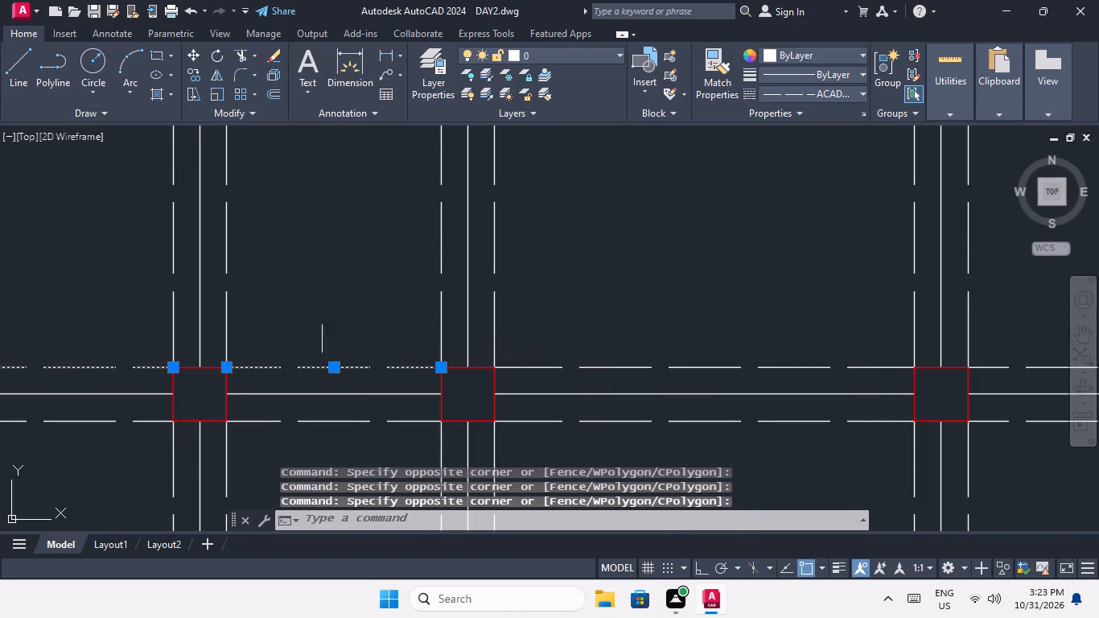
scroll(342, 319, down, 2)
scroll(511, 341, up, 3)
drag(504, 345, 462, 329)
click(414, 297)
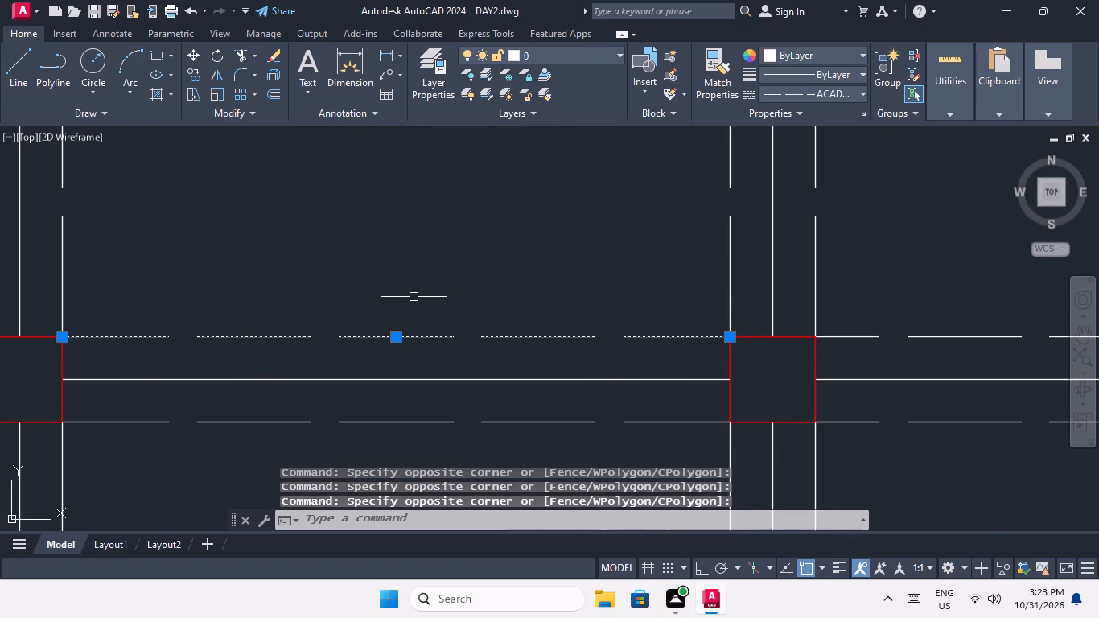
scroll(433, 290, down, 3)
scroll(621, 307, up, 3)
click(635, 311)
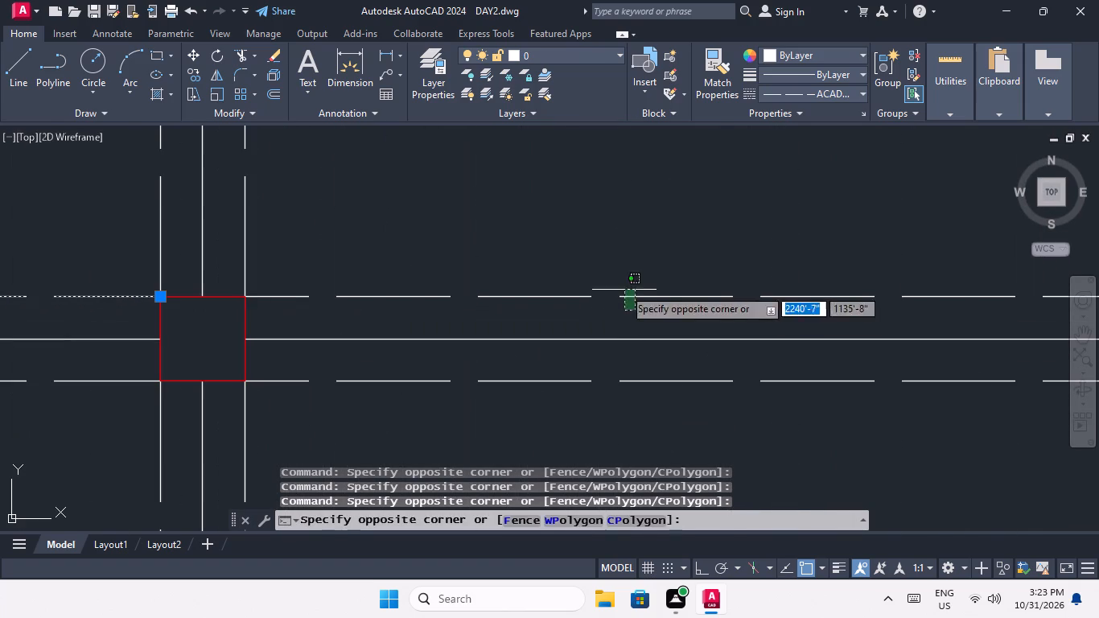
click(620, 280)
Add the southern dashed lines joining the fourth, fifth and sixth boxes from the west in the seventh row to the selection.
scroll(620, 280, down, 2)
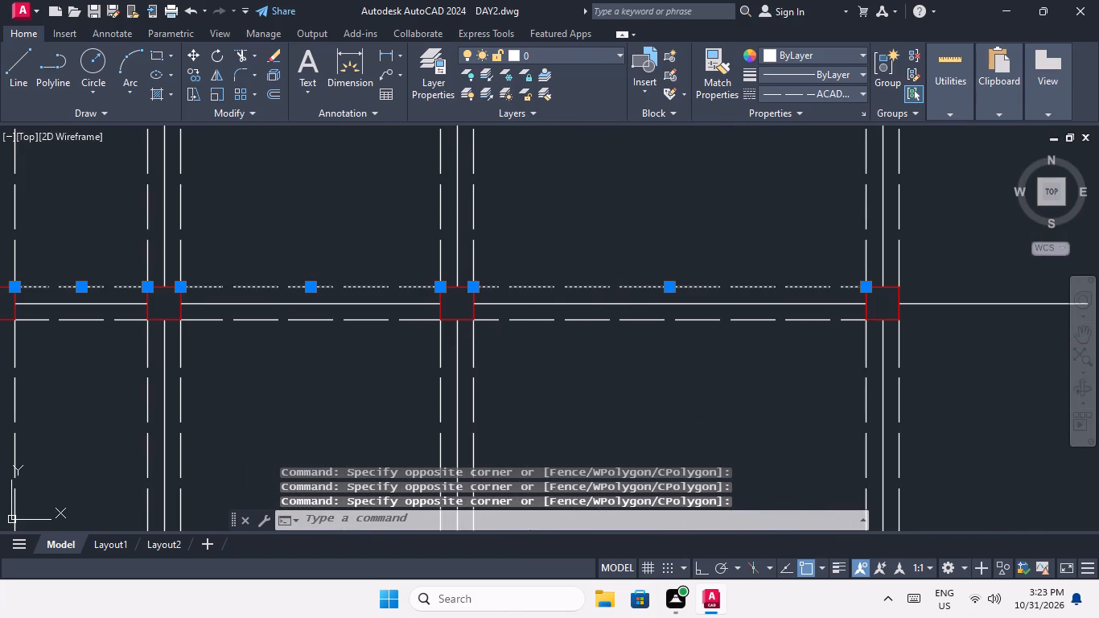
scroll(555, 332, up, 1)
click(566, 345)
click(535, 311)
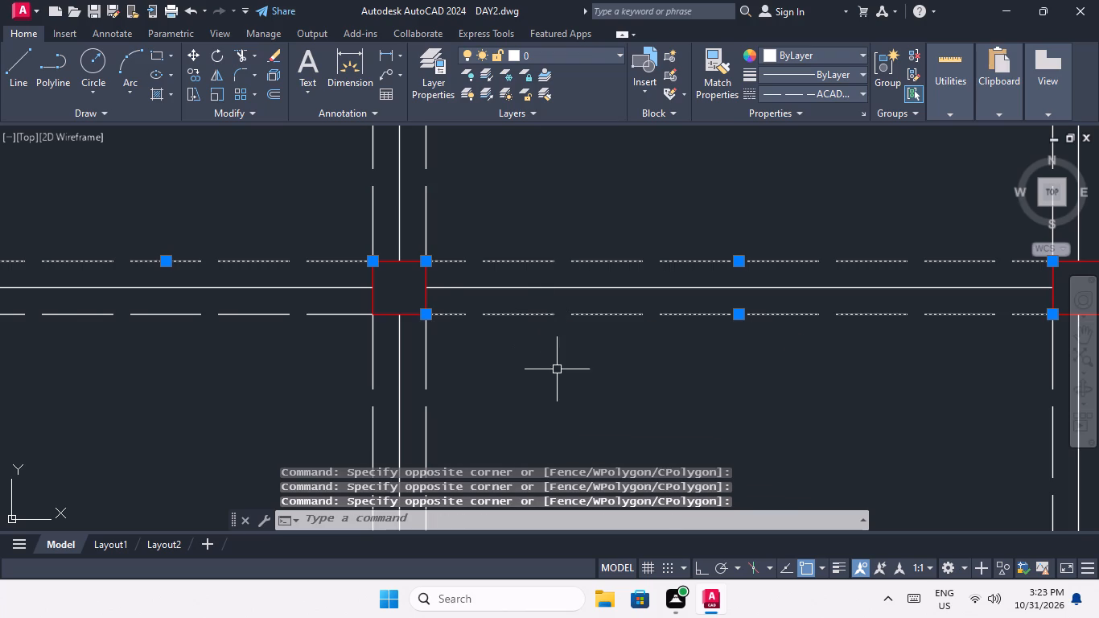
middle_drag(556, 369, 601, 368)
scroll(605, 366, down, 1)
scroll(406, 354, up, 1)
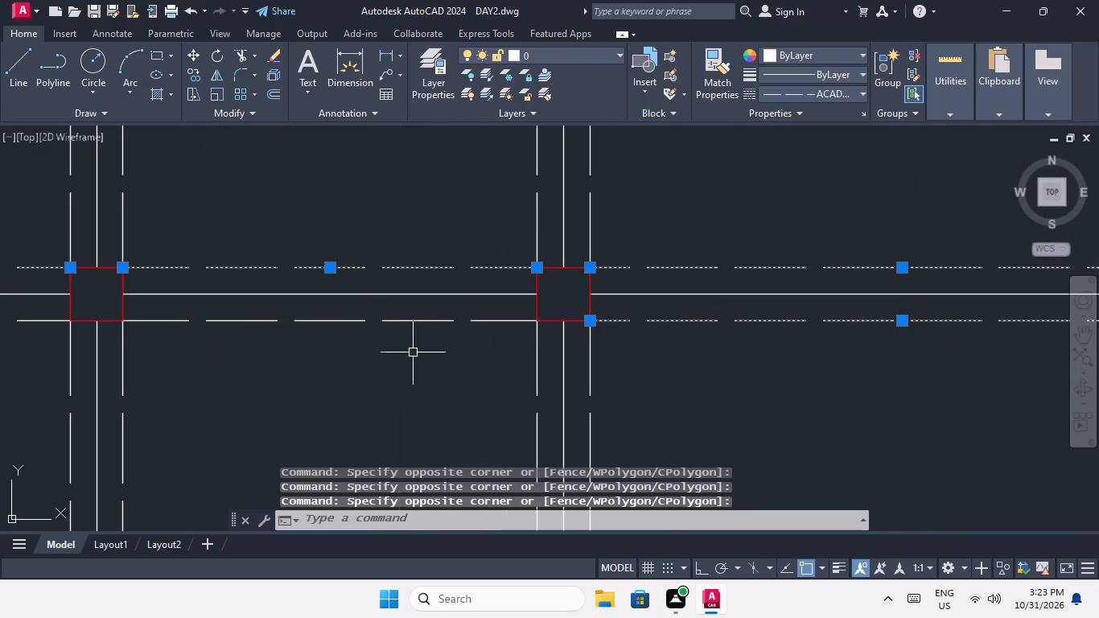
click(413, 352)
click(397, 317)
Add the southern dashed lines joining the second, third and fourth boxes from the west in the seventh row to the selection.
middle_drag(400, 375, 522, 370)
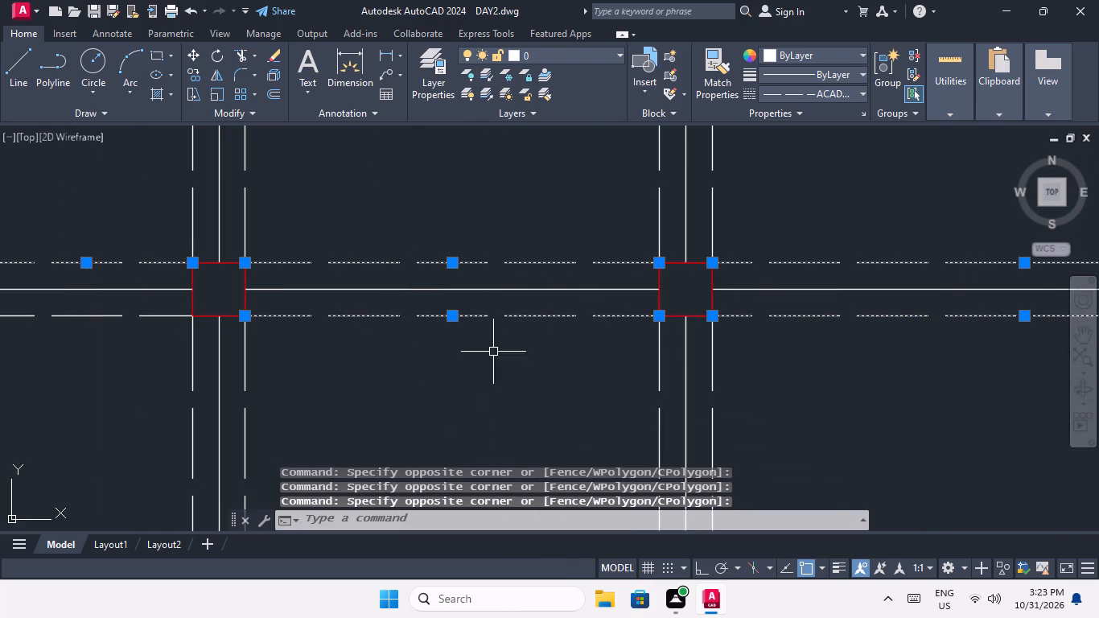
scroll(493, 352, down, 2)
scroll(340, 328, up, 2)
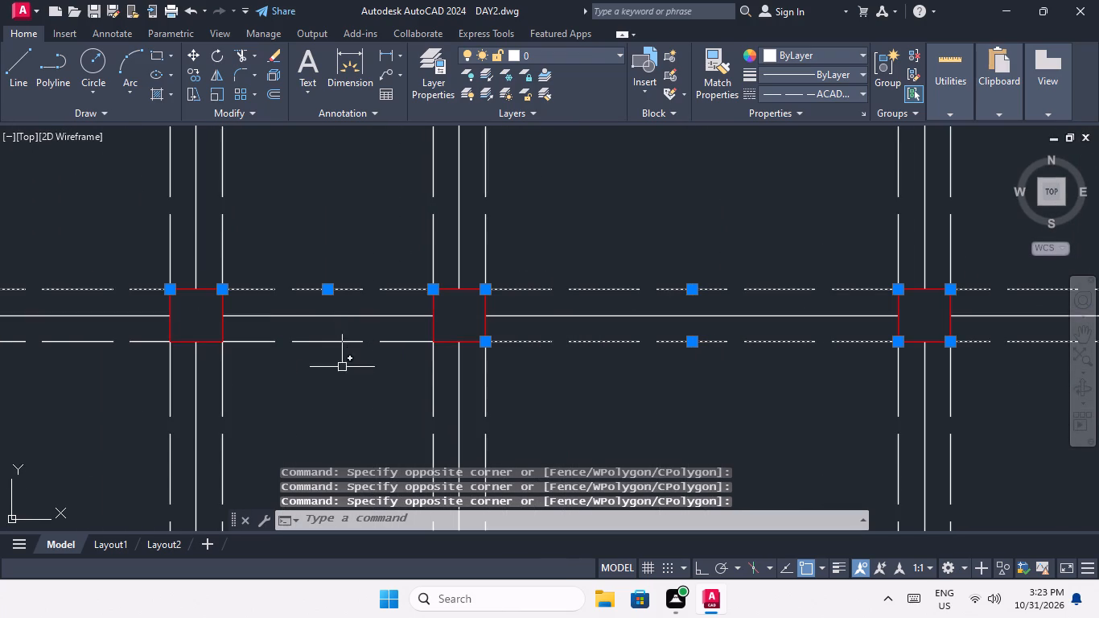
drag(342, 369, 327, 352)
click(317, 330)
scroll(323, 350, down, 2)
scroll(176, 358, up, 1)
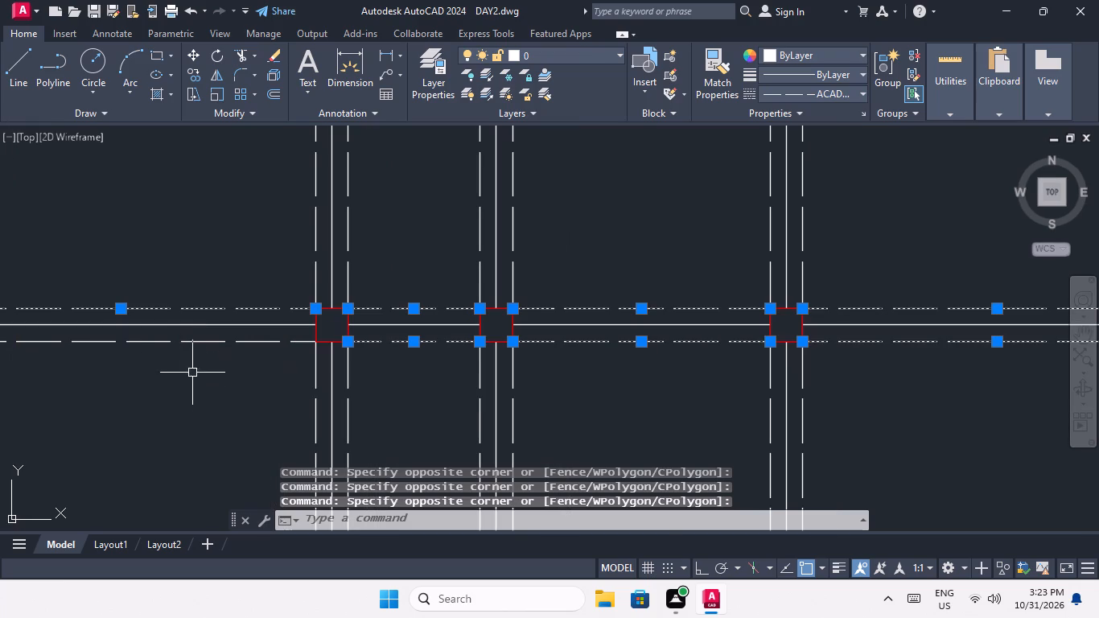
click(192, 373)
click(171, 338)
Add the southern dashed line joining the first and second boxes from the west in the seventh row to the selection.
middle_drag(187, 385, 306, 371)
scroll(298, 369, down, 2)
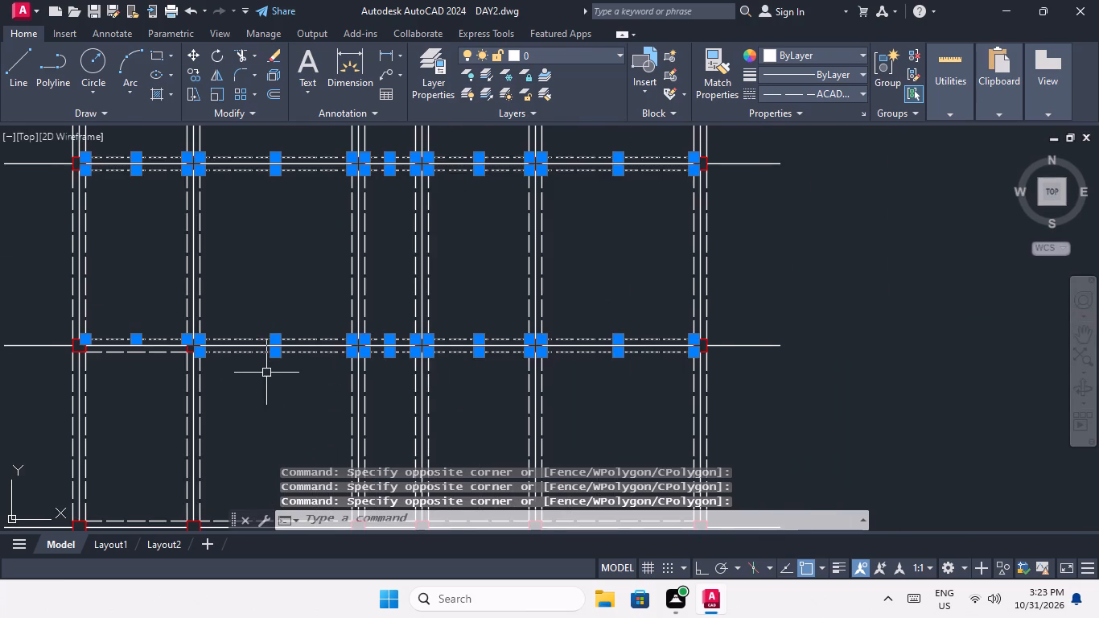
middle_drag(266, 373, 341, 377)
scroll(222, 352, up, 3)
click(230, 398)
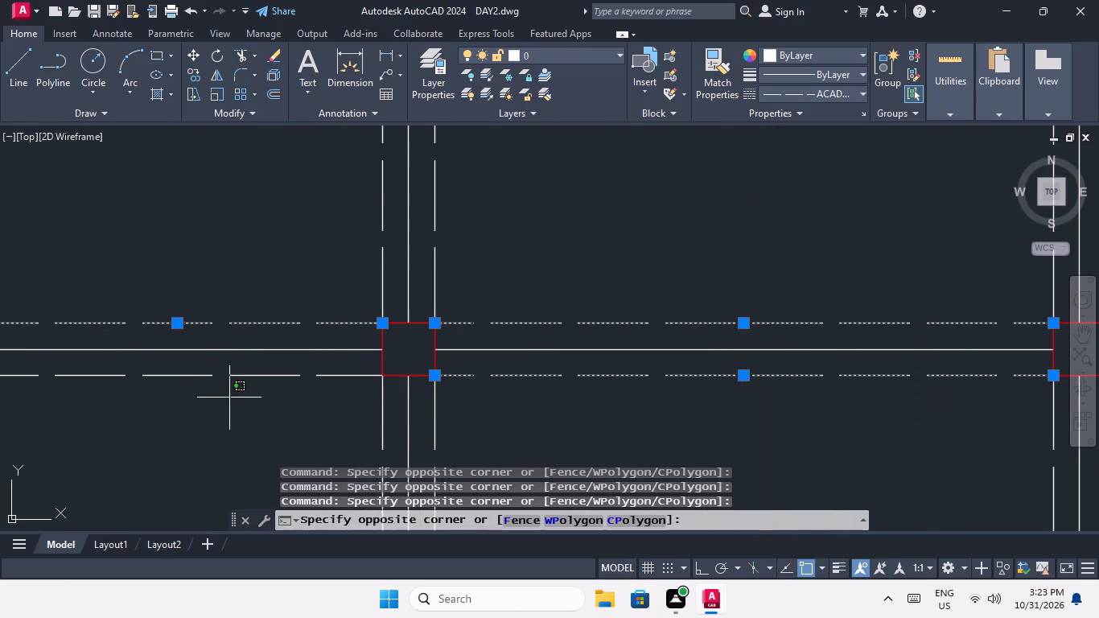
click(208, 369)
Add the northern dashed lines joining the first, second and third boxes from the west in the eighth row to the selection.
scroll(220, 366, down, 3)
middle_drag(218, 405, 237, 305)
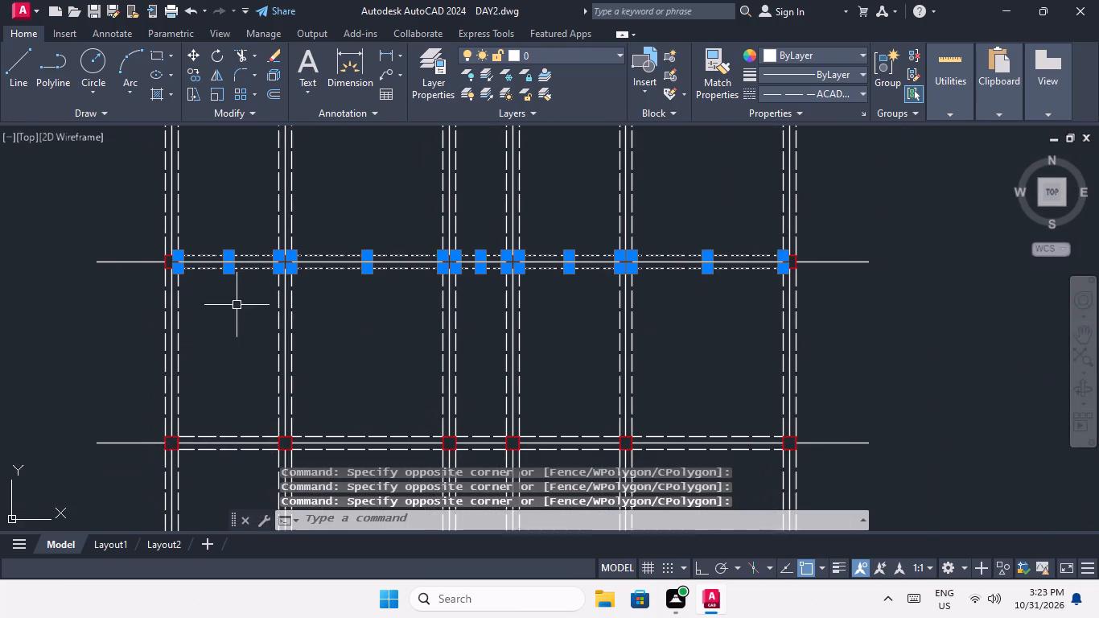
scroll(241, 325, down, 2)
scroll(241, 373, up, 6)
click(224, 378)
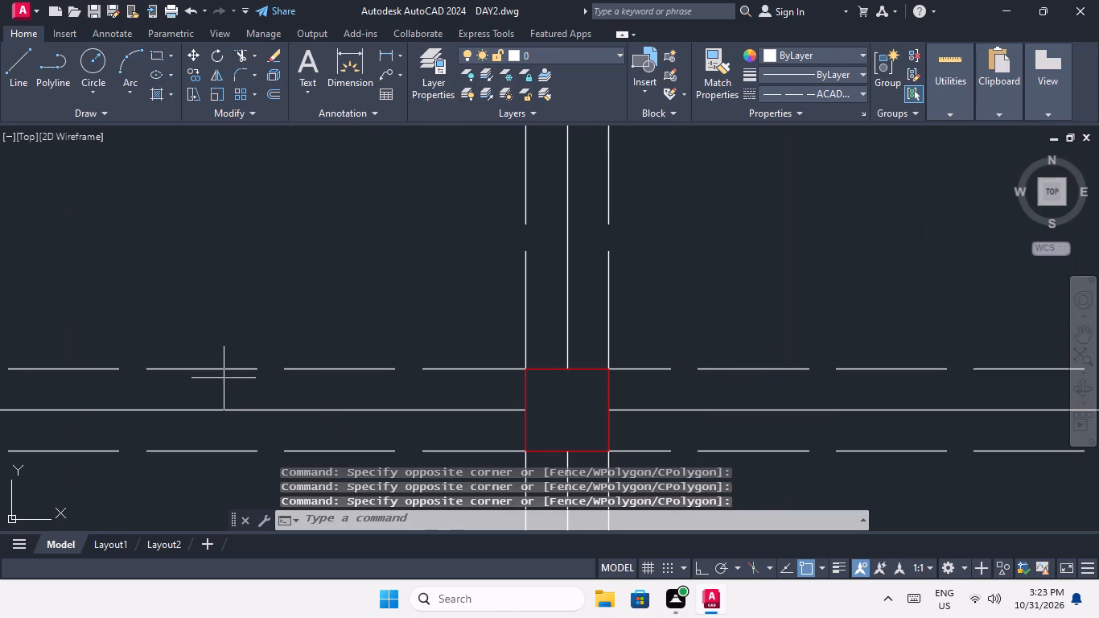
click(196, 336)
scroll(215, 320, down, 3)
scroll(420, 332, up, 2)
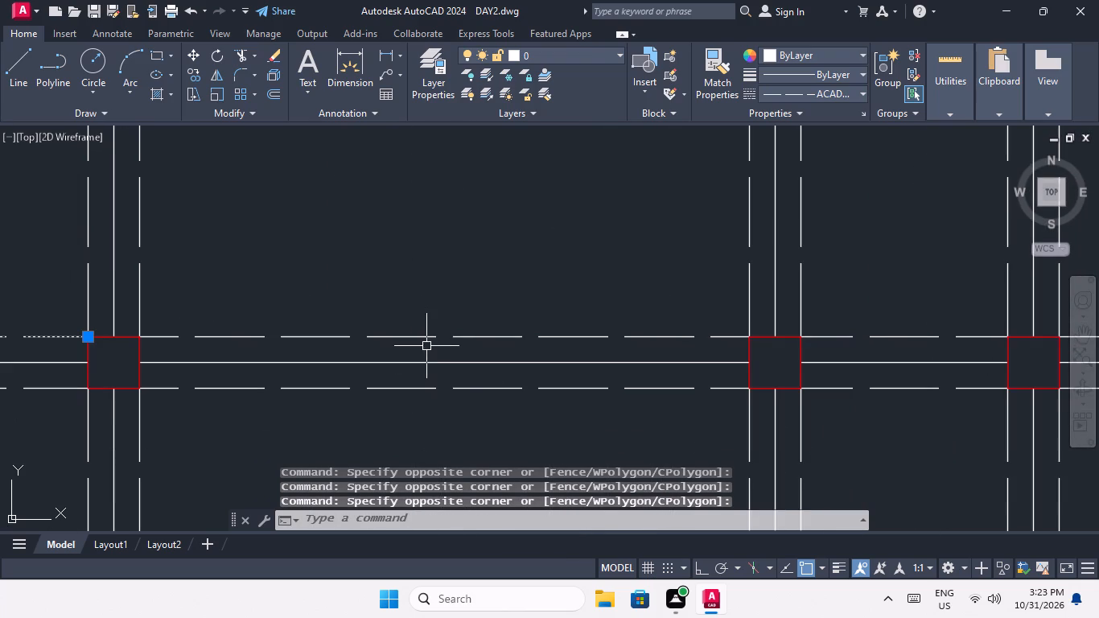
drag(426, 345, 416, 339)
click(393, 322)
Add the northern dashed lines joining the third through sixth boxes from the west in the eighth row to the selection.
scroll(394, 320, down, 2)
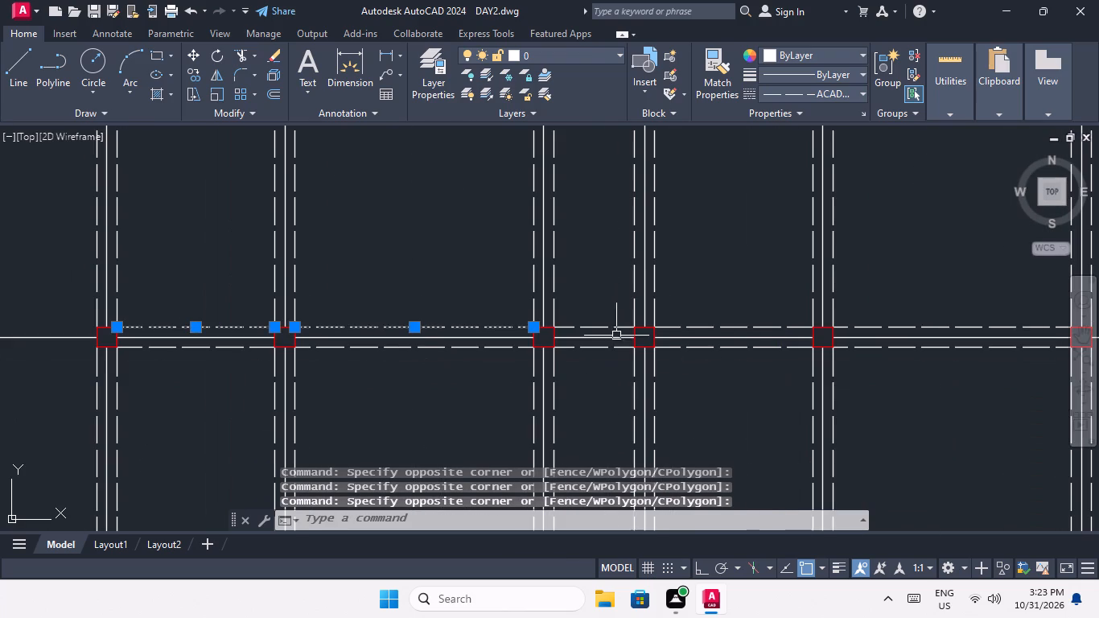
scroll(603, 327, up, 3)
click(600, 347)
click(555, 297)
scroll(558, 296, down, 2)
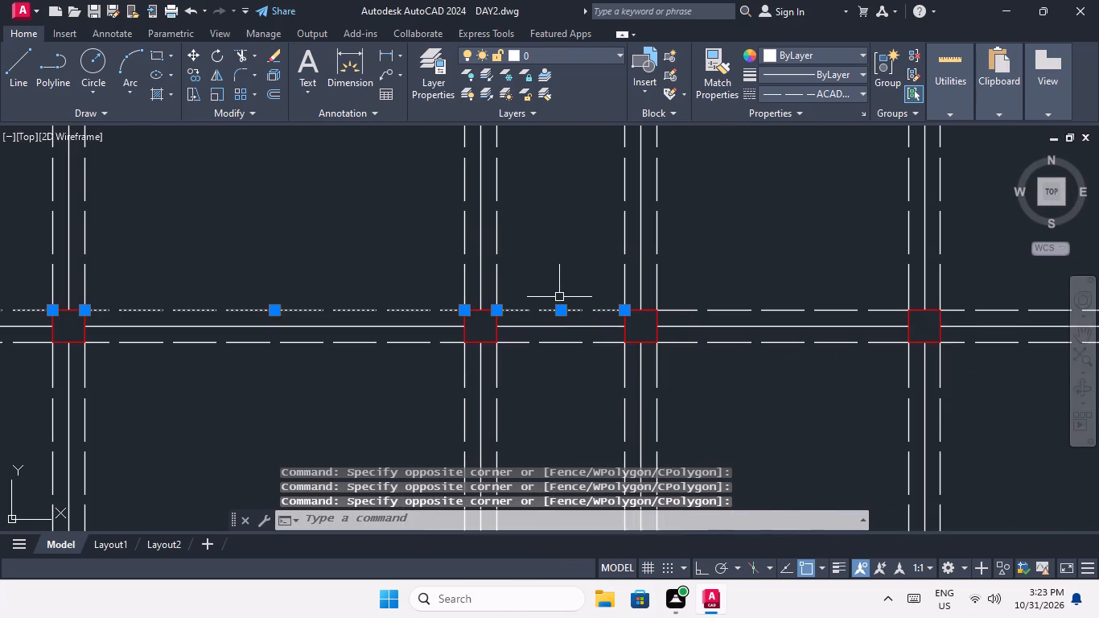
scroll(722, 303, up, 1)
click(772, 323)
click(726, 272)
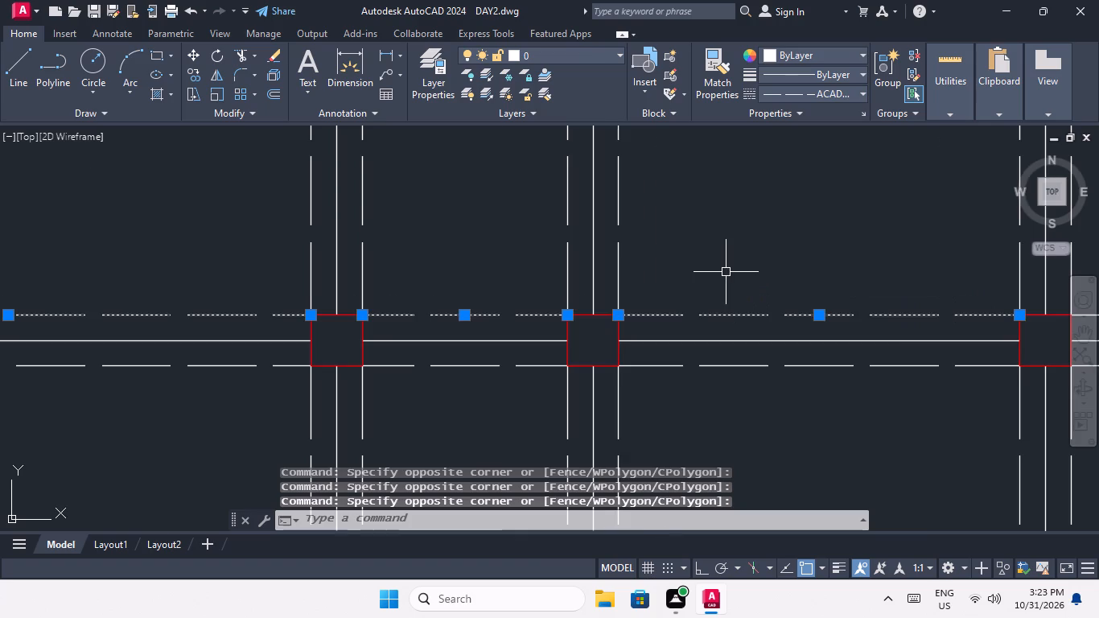
scroll(725, 271, down, 2)
middle_drag(771, 337, 442, 396)
scroll(613, 350, up, 3)
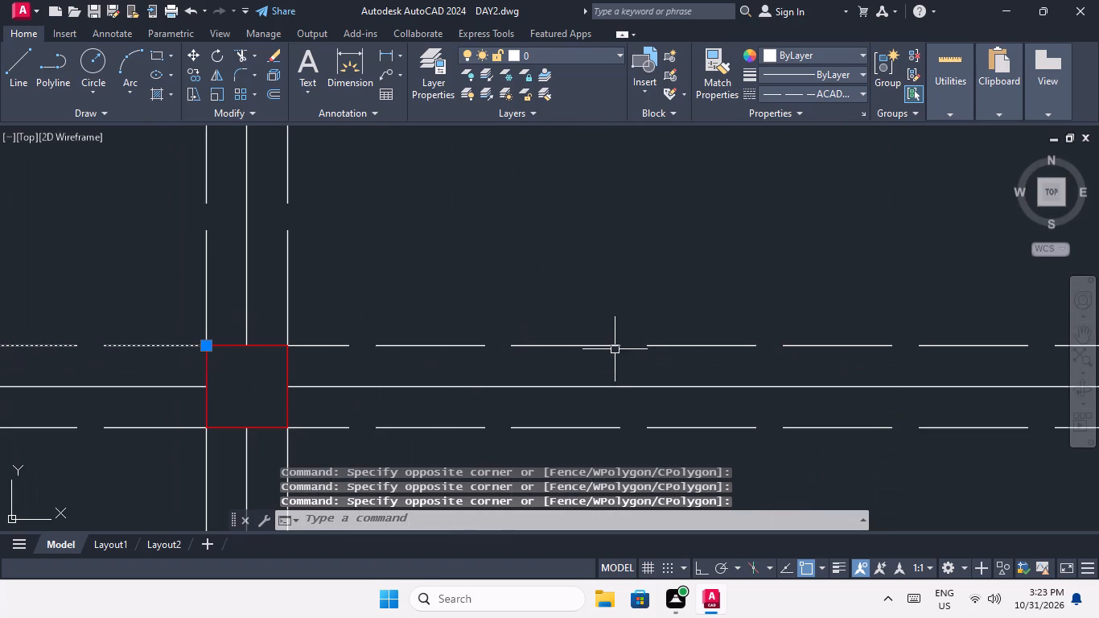
click(615, 351)
click(587, 303)
Add the southern dashed lines joining the fourth, fifth and sixth boxes from the west in the eighth row to the selection.
scroll(590, 299, down, 1)
scroll(643, 391, up, 1)
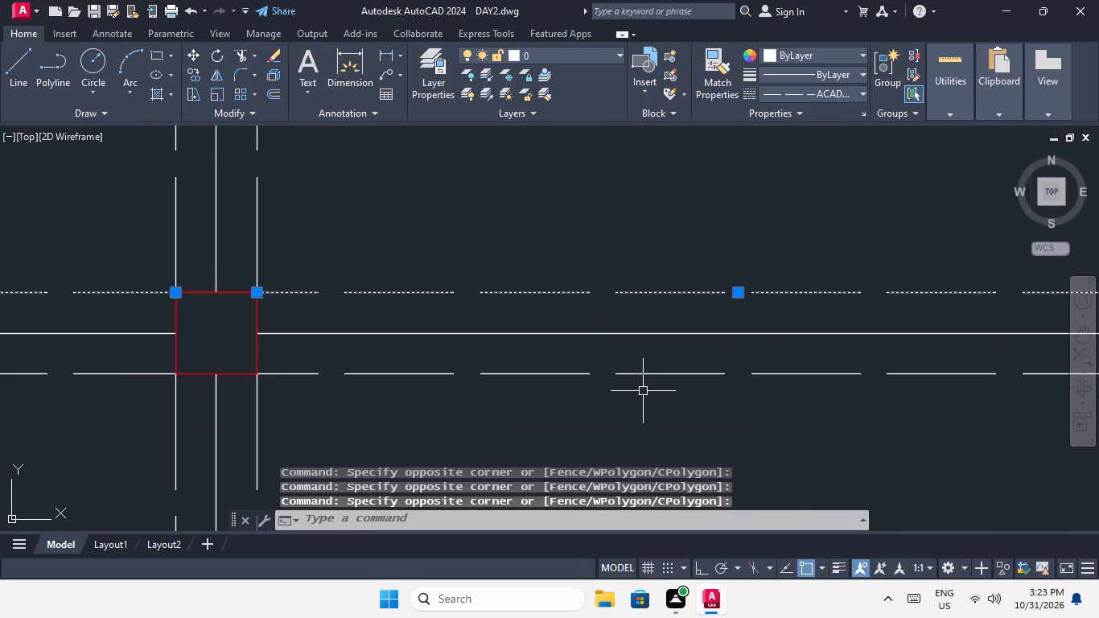
click(643, 391)
click(627, 364)
scroll(627, 364, down, 3)
middle_drag(593, 399, 625, 390)
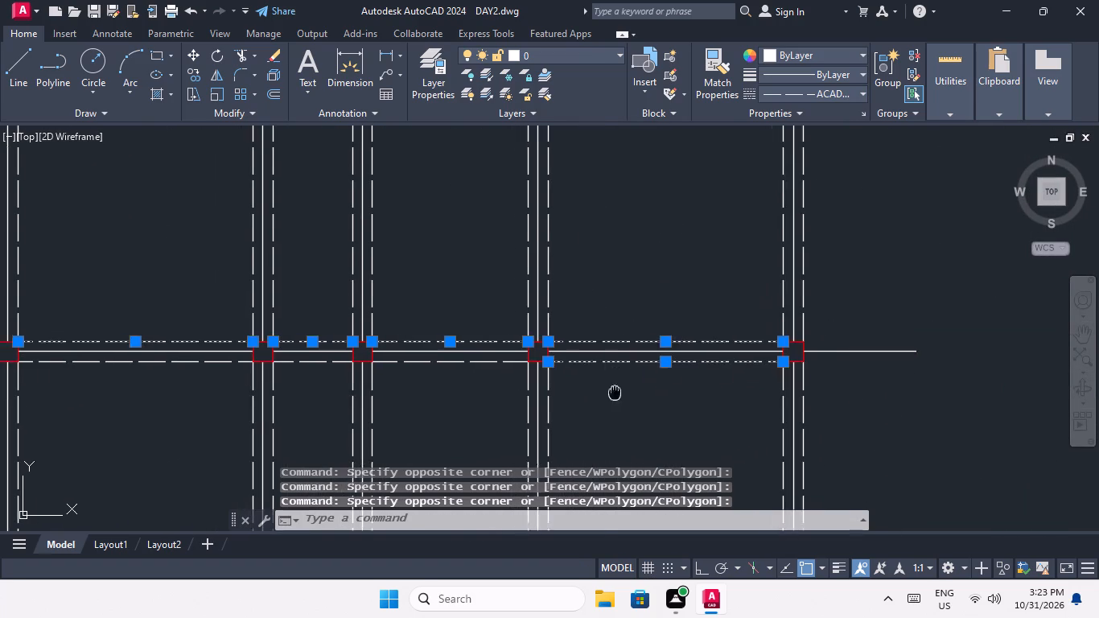
middle_drag(625, 390, 671, 381)
scroll(517, 354, up, 3)
click(526, 369)
click(487, 318)
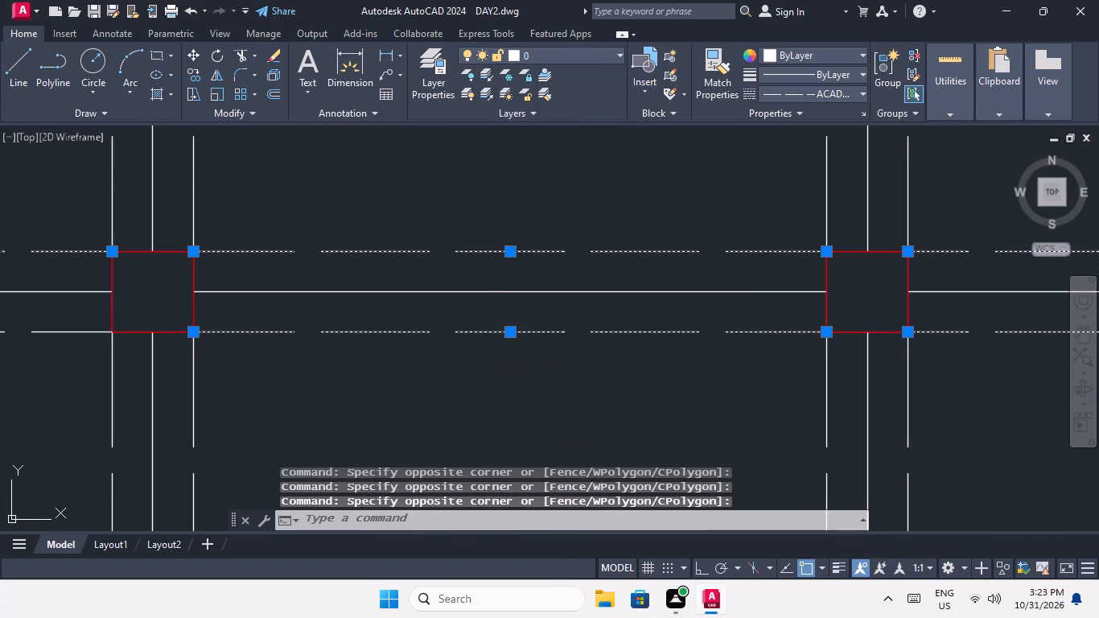
Add the southern dashed lines joining the second, third and fourth boxes from the west in the eighth row to the selection.
scroll(501, 337, down, 3)
middle_drag(617, 387, 858, 390)
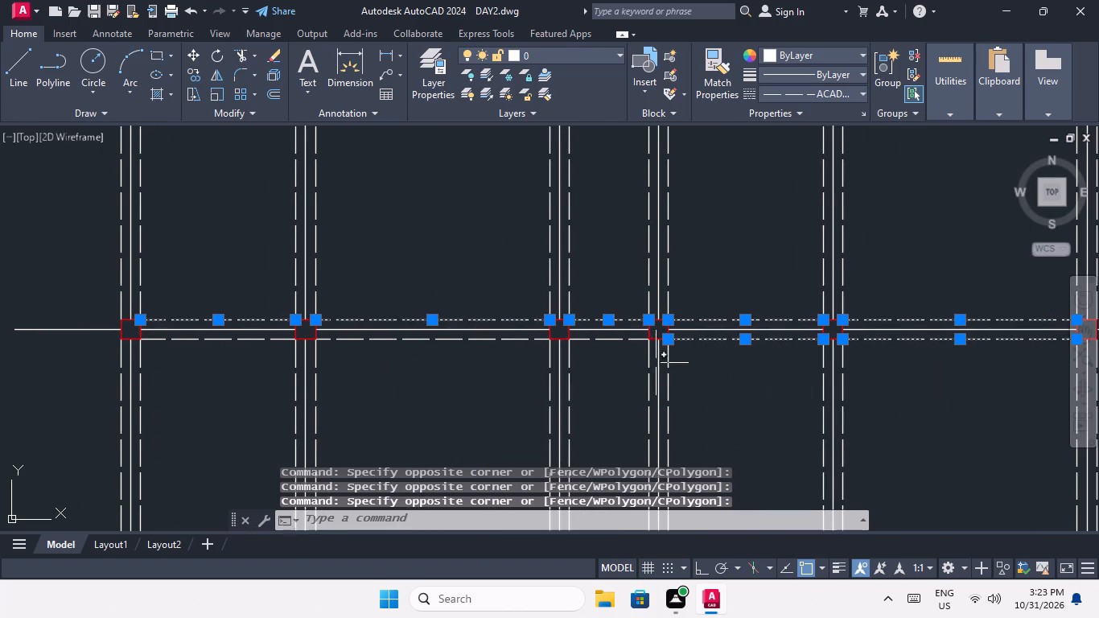
scroll(600, 337, up, 3)
click(622, 386)
click(594, 333)
scroll(597, 336, down, 2)
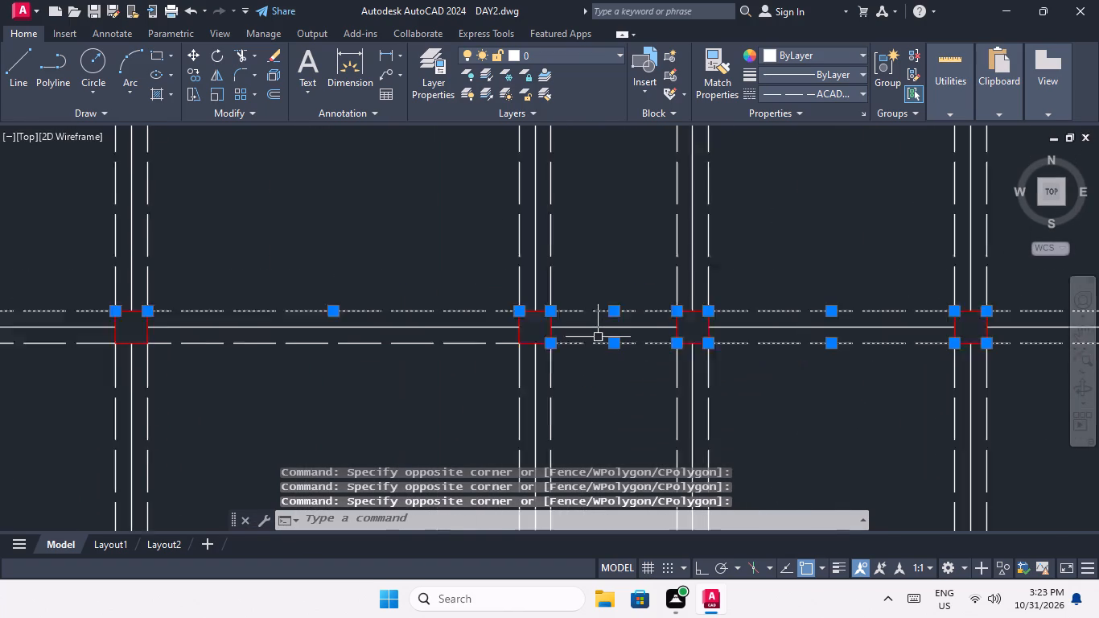
scroll(598, 337, down, 1)
scroll(449, 349, up, 2)
click(459, 356)
click(438, 321)
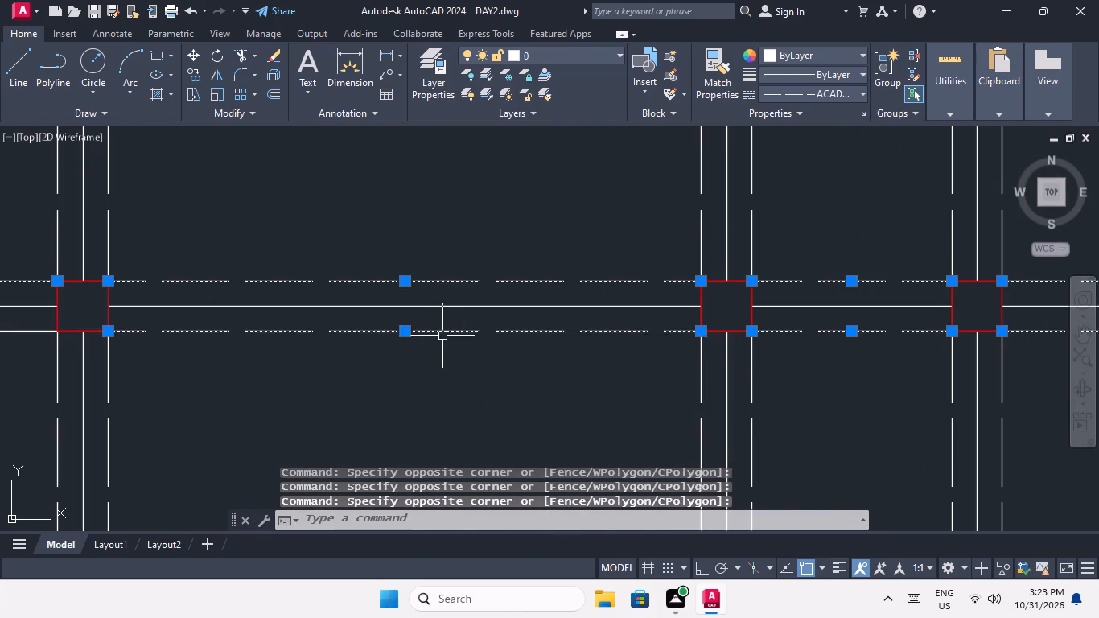
Add the southern dashed line joining the first and second boxes from the west in the eighth row to the selection.
scroll(442, 336, down, 3)
middle_drag(429, 364, 568, 362)
scroll(435, 340, up, 3)
click(459, 346)
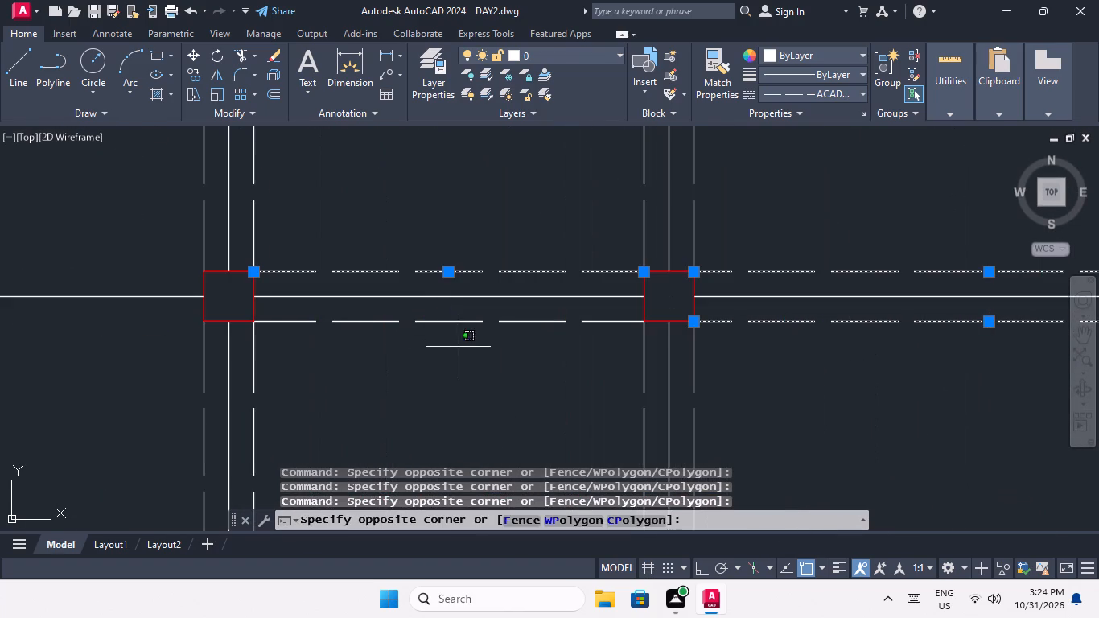
click(431, 319)
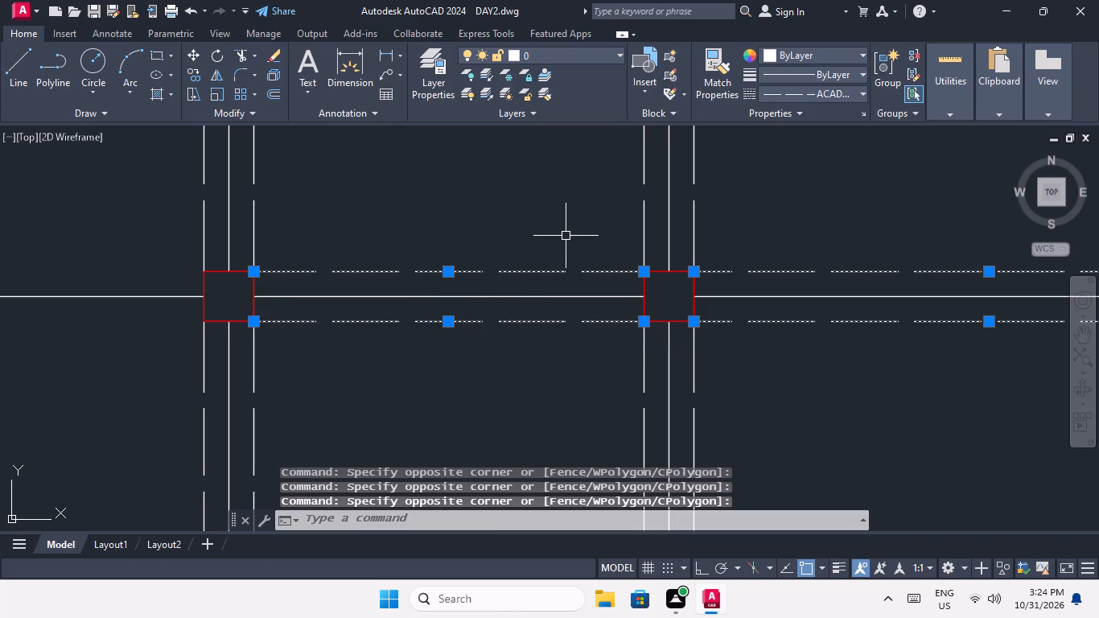
Set the selected dashed lines to ByBlock lineweight and Cyan colour, and clear the selection.
click(838, 75)
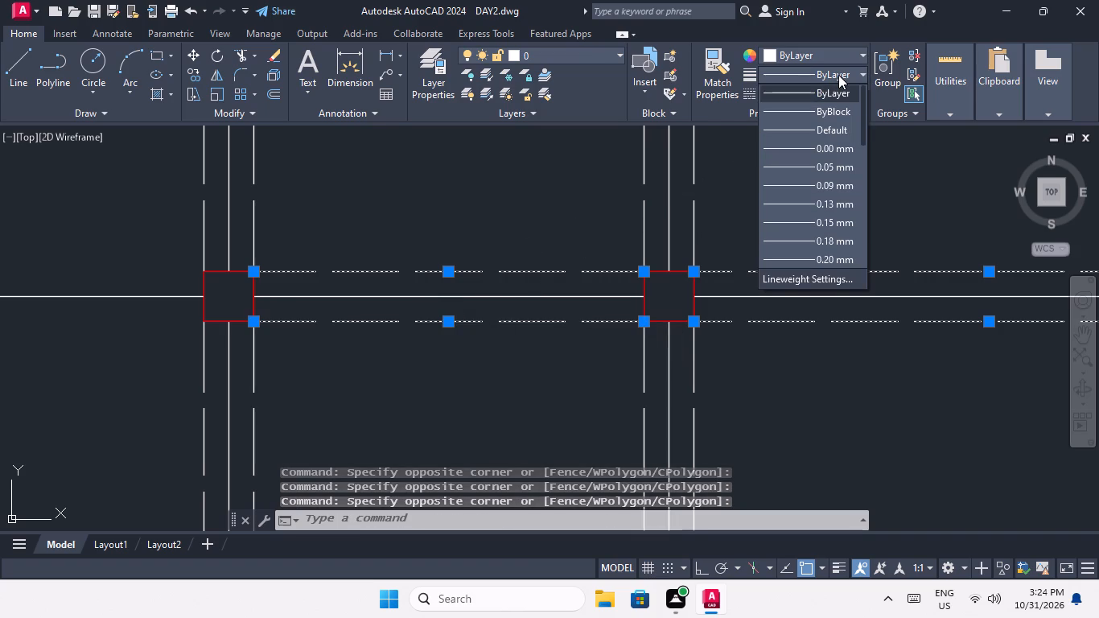
drag(832, 91, 820, 108)
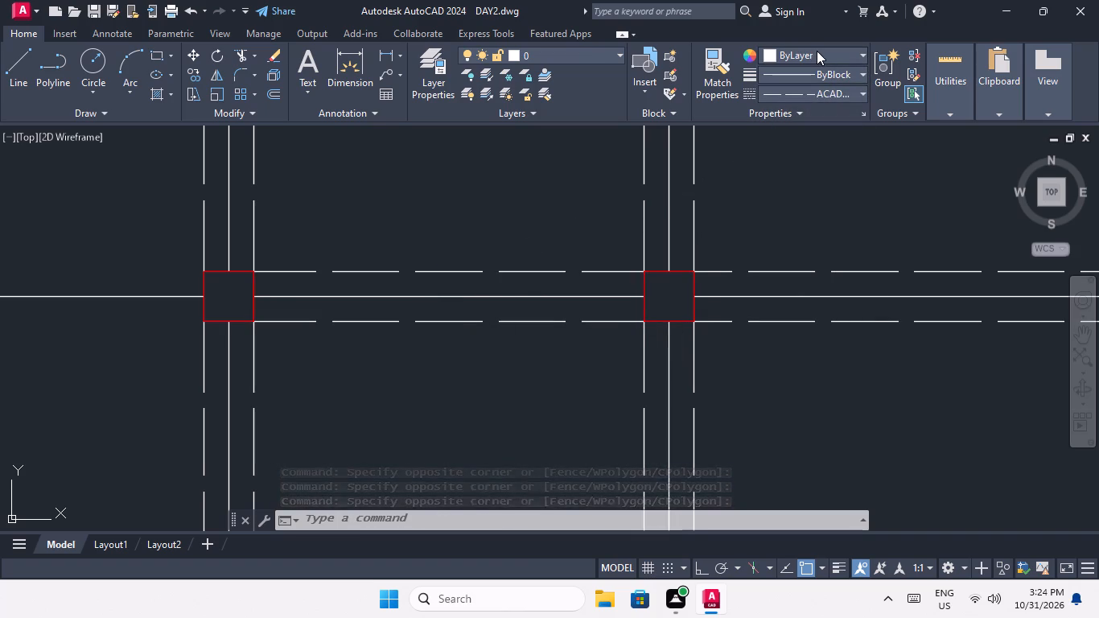
click(817, 51)
click(815, 204)
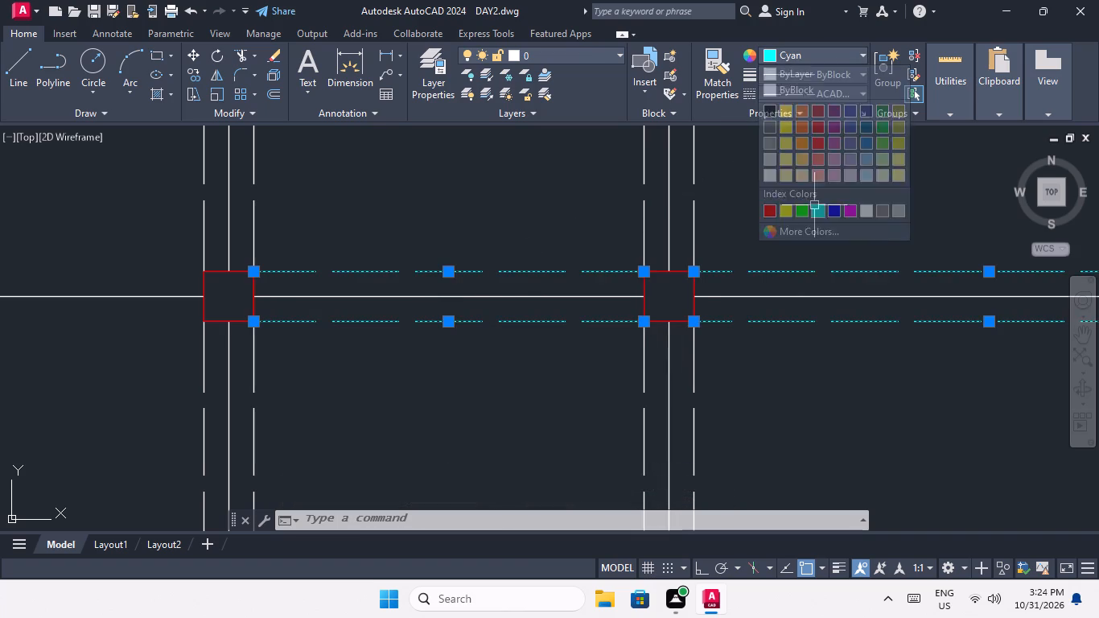
scroll(536, 360, down, 4)
key(Escape)
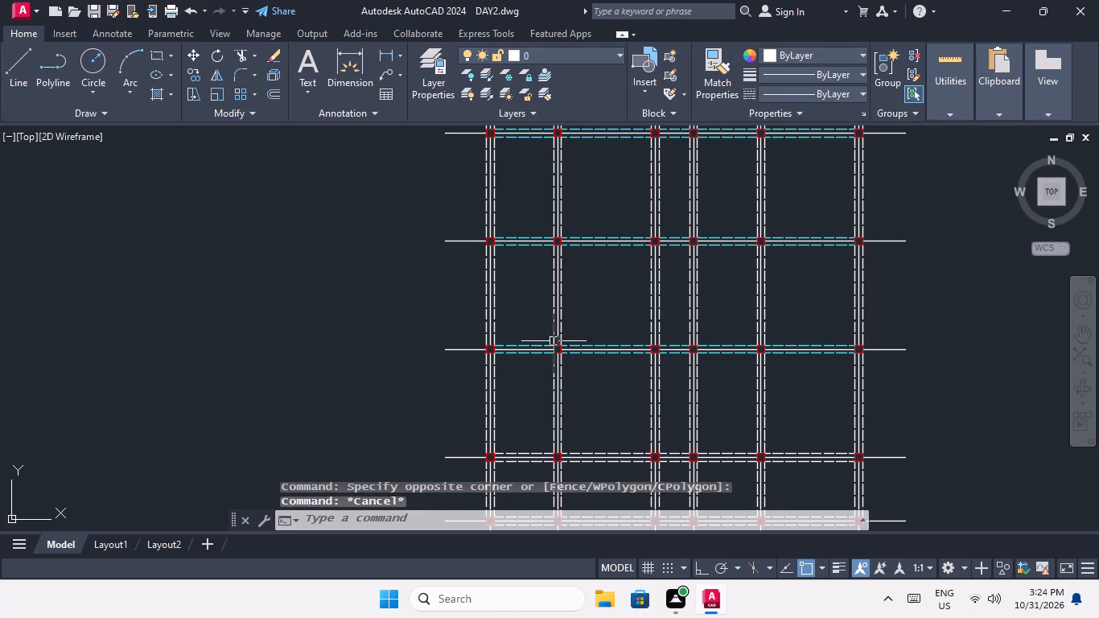
Select both dashed lines joining the first and second boxes from the west in the ninth row.
scroll(554, 334, down, 1)
middle_drag(549, 336, 342, 341)
middle_drag(408, 312, 386, 483)
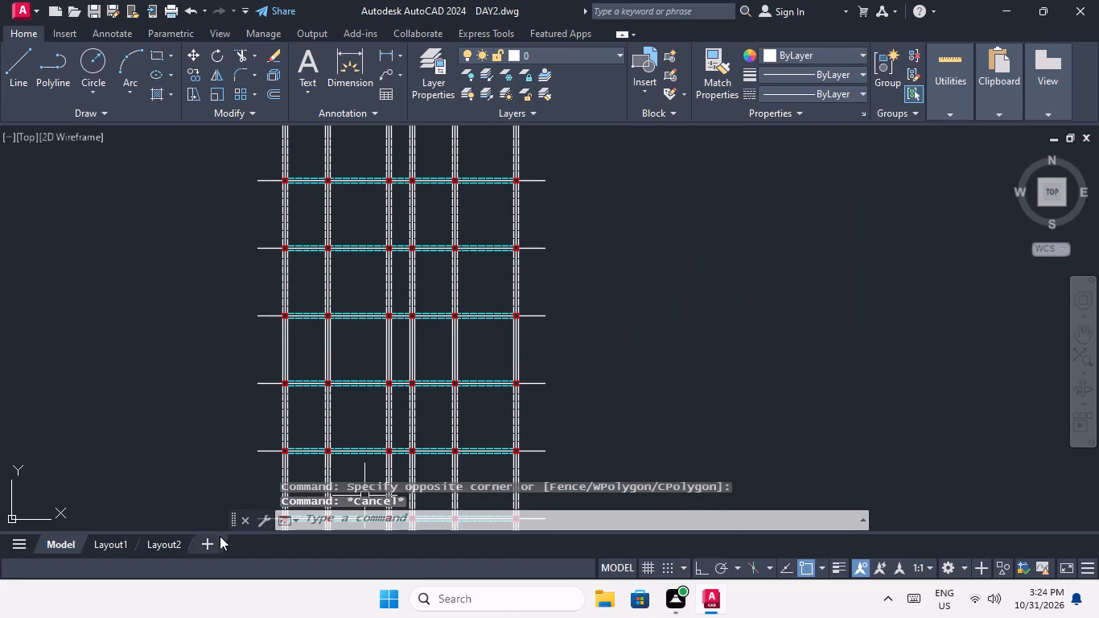
middle_drag(368, 308, 444, 84)
scroll(373, 360, up, 3)
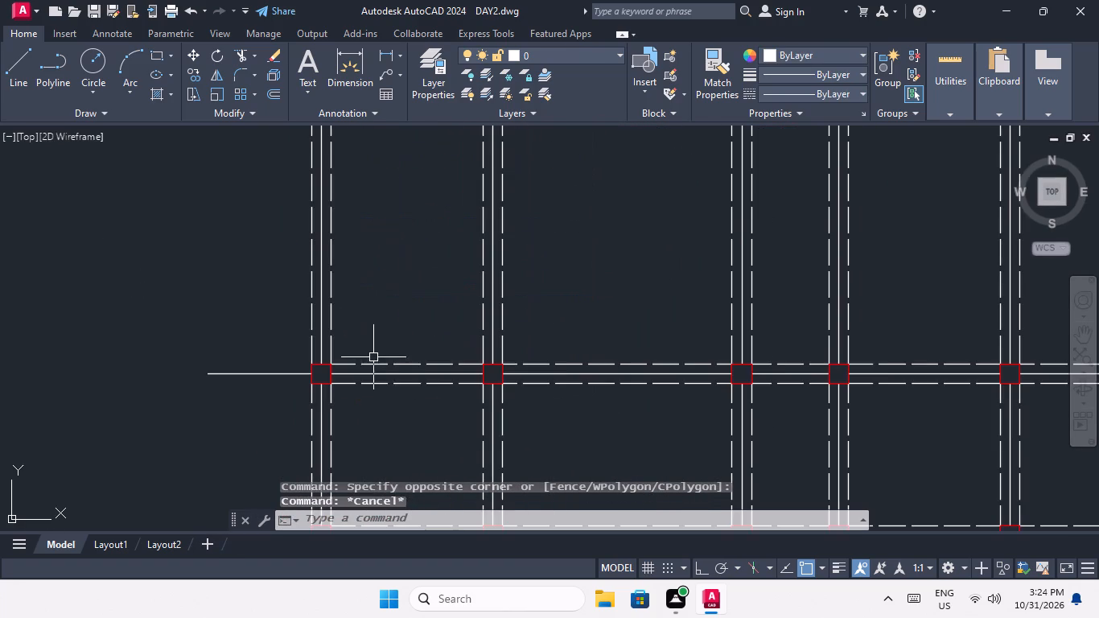
middle_drag(410, 387, 410, 313)
scroll(398, 303, up, 3)
drag(401, 269, 389, 257)
click(341, 214)
click(381, 377)
click(310, 319)
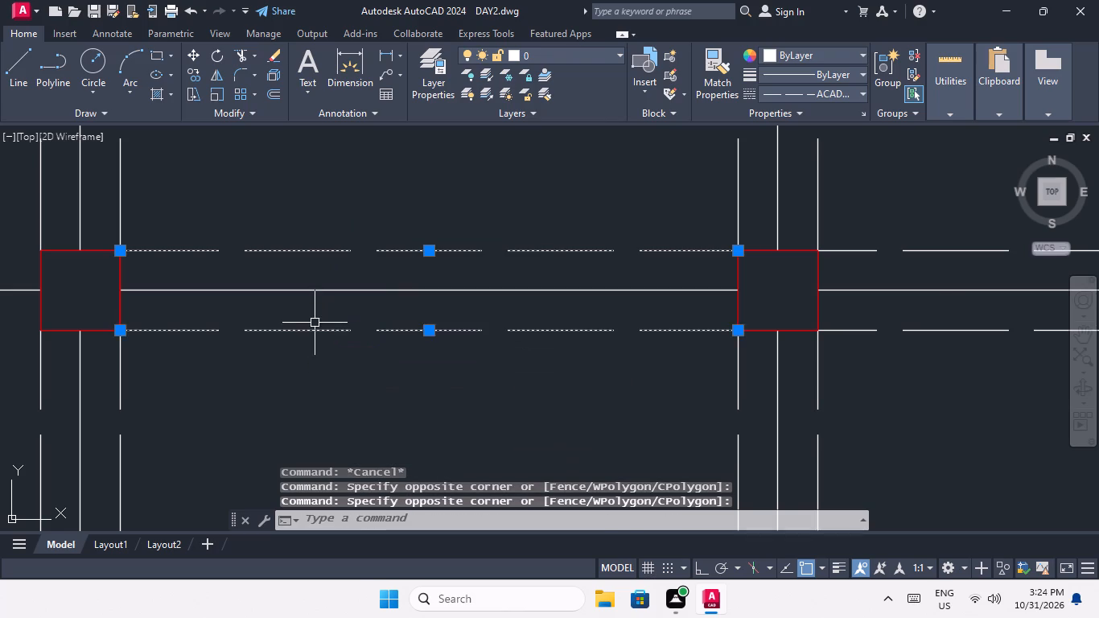
Add both dashed lines joining the second and third boxes from the west in the ninth row to the selection.
scroll(315, 323, down, 3)
scroll(521, 307, up, 3)
drag(536, 323, 517, 307)
click(489, 275)
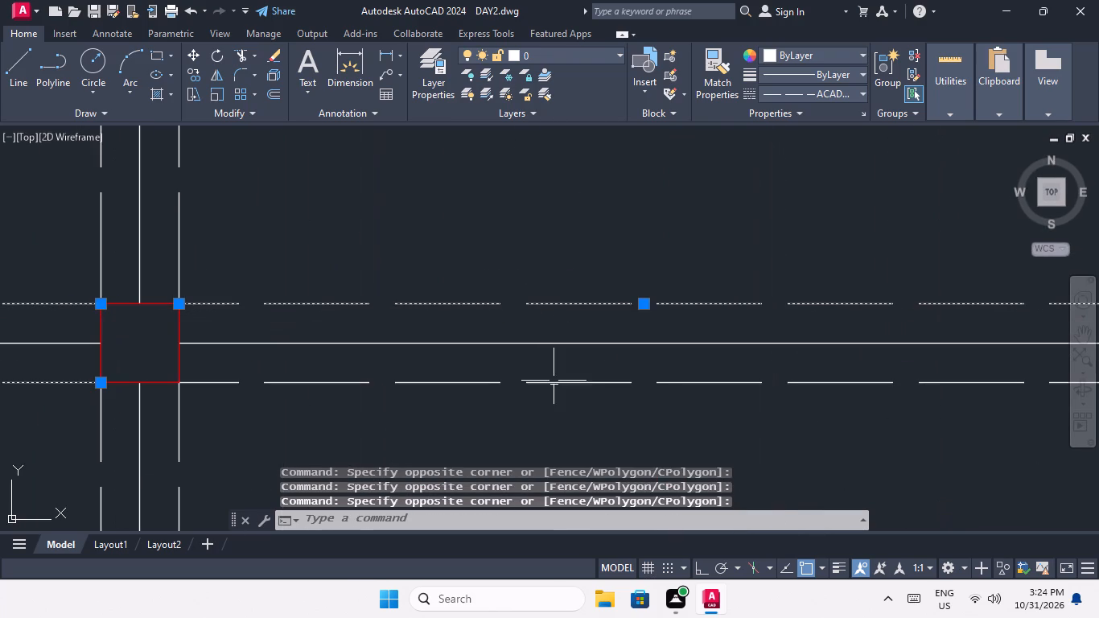
click(570, 405)
click(535, 377)
Add both dashed lines joining the third and fourth boxes from the west in the ninth row to the selection.
scroll(535, 377, down, 3)
middle_drag(596, 397, 186, 406)
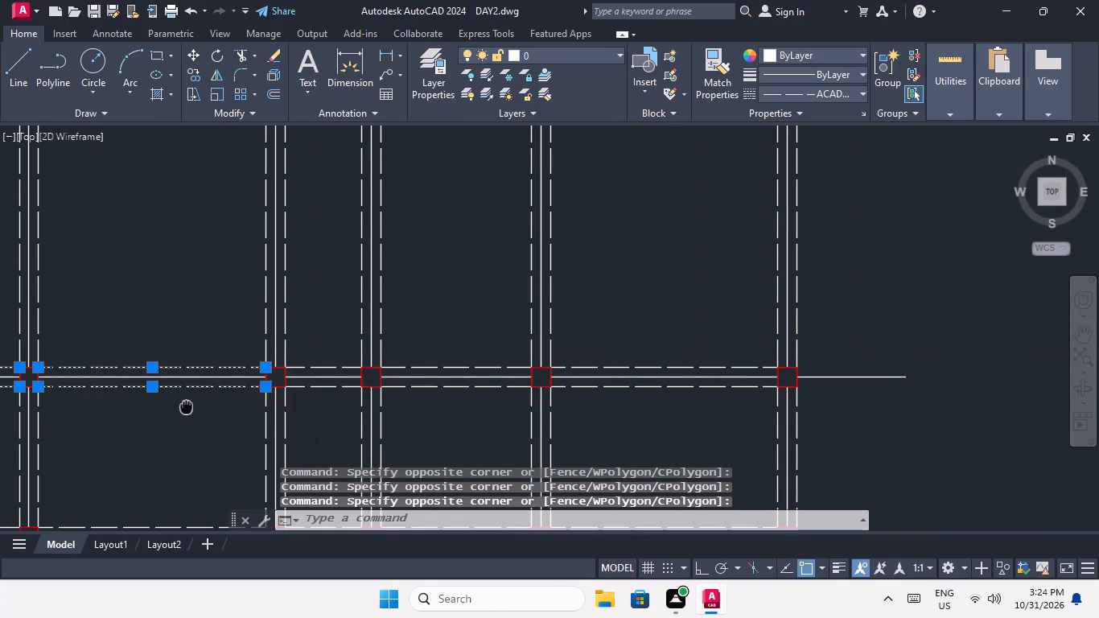
middle_drag(186, 406, 185, 406)
scroll(340, 370, up, 3)
drag(335, 373, 257, 321)
click(227, 286)
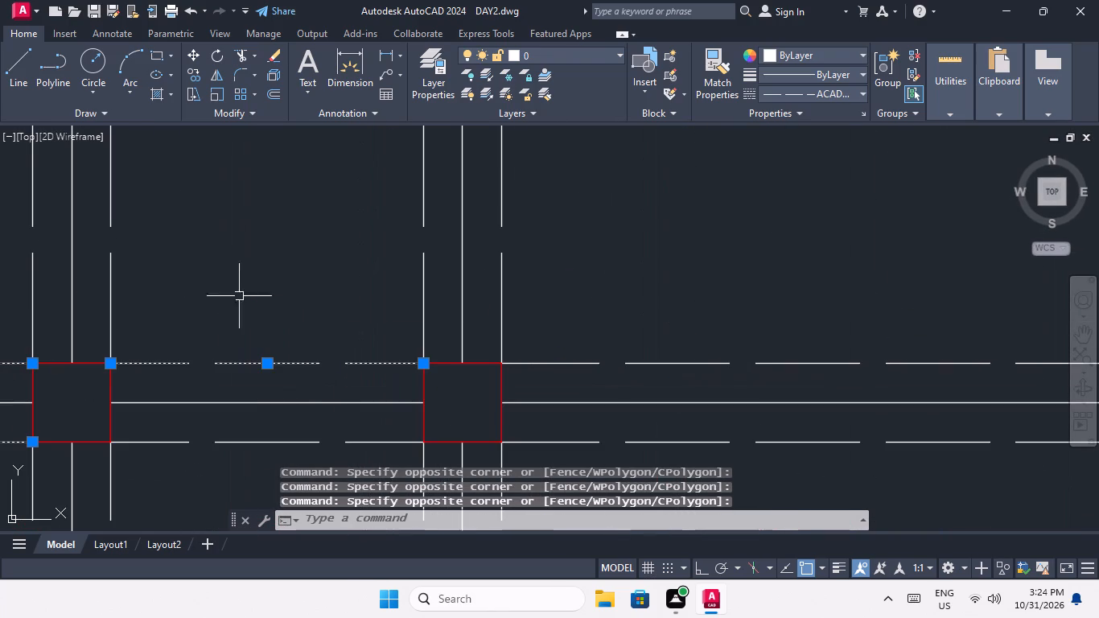
click(246, 462)
click(199, 421)
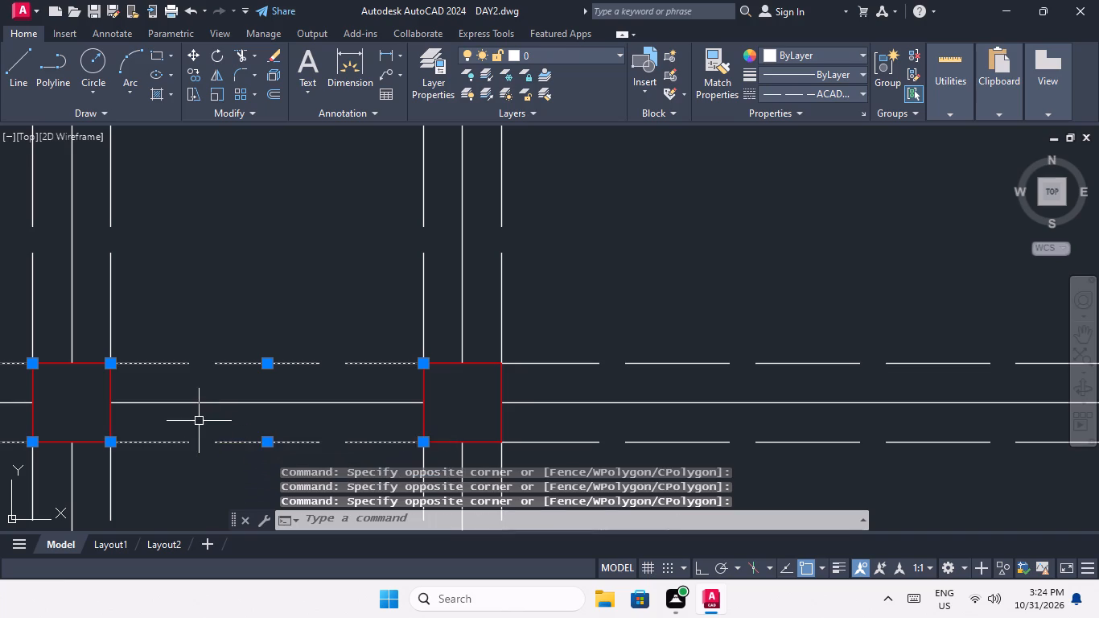
Add both dashed lines joining the fourth and fifth boxes from the west in the ninth row to the selection.
scroll(199, 420, down, 3)
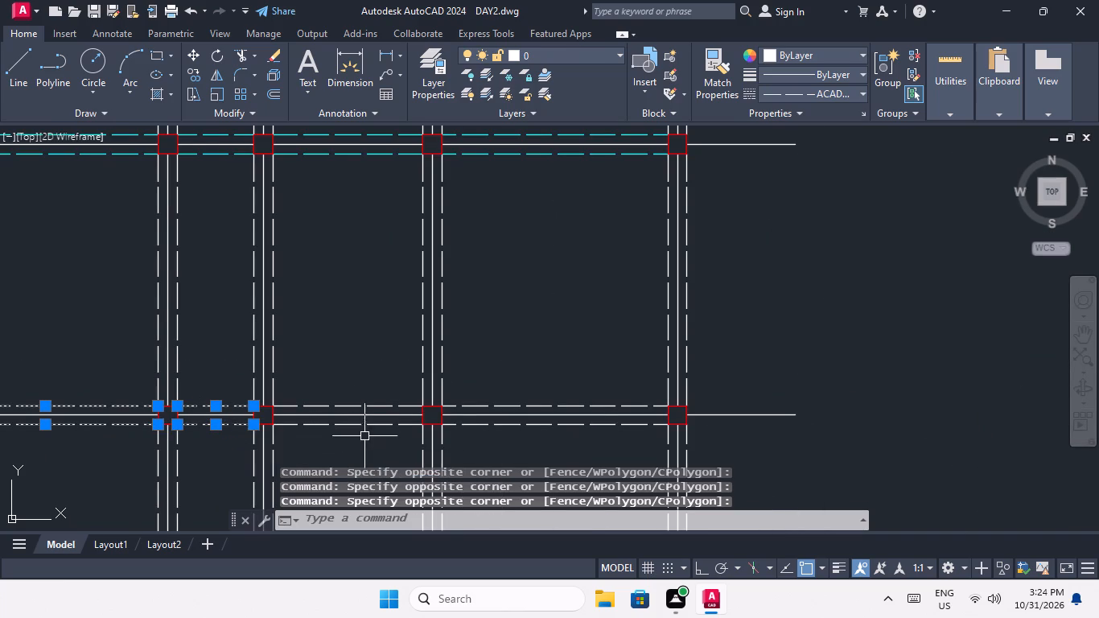
scroll(375, 402, up, 3)
drag(359, 445, 351, 411)
click(342, 381)
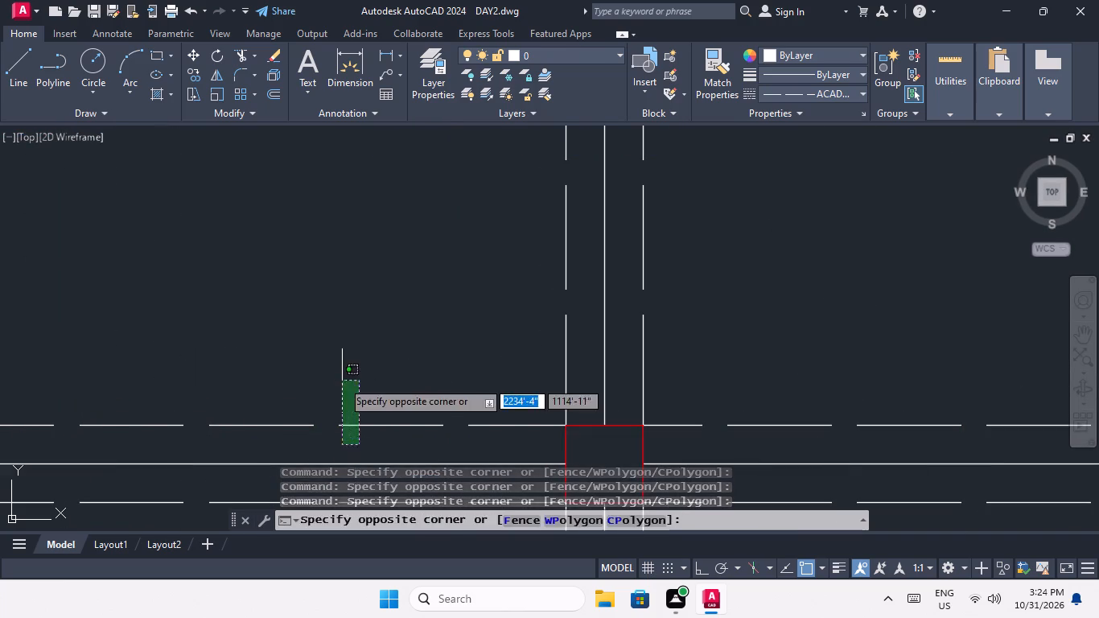
scroll(265, 183, down, 3)
scroll(275, 266, up, 2)
click(282, 307)
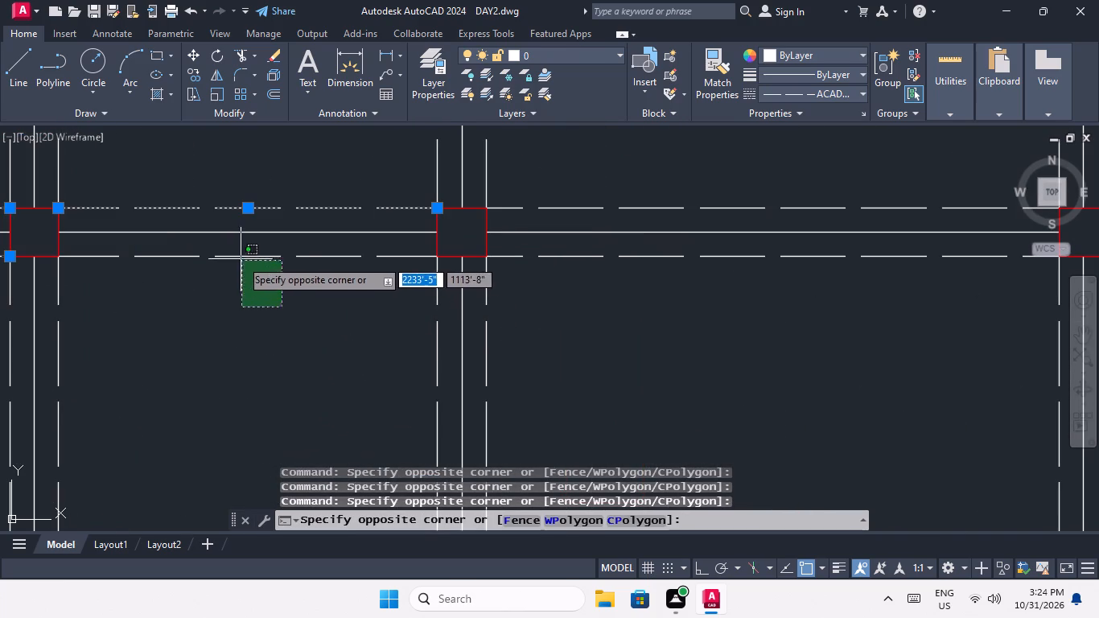
click(236, 251)
Add both dashed lines joining the fifth and sixth boxes from the west in the ninth row to the selection.
scroll(236, 251, down, 1)
middle_drag(236, 261, 115, 344)
scroll(426, 307, up, 3)
drag(443, 332, 387, 296)
click(364, 268)
click(413, 295)
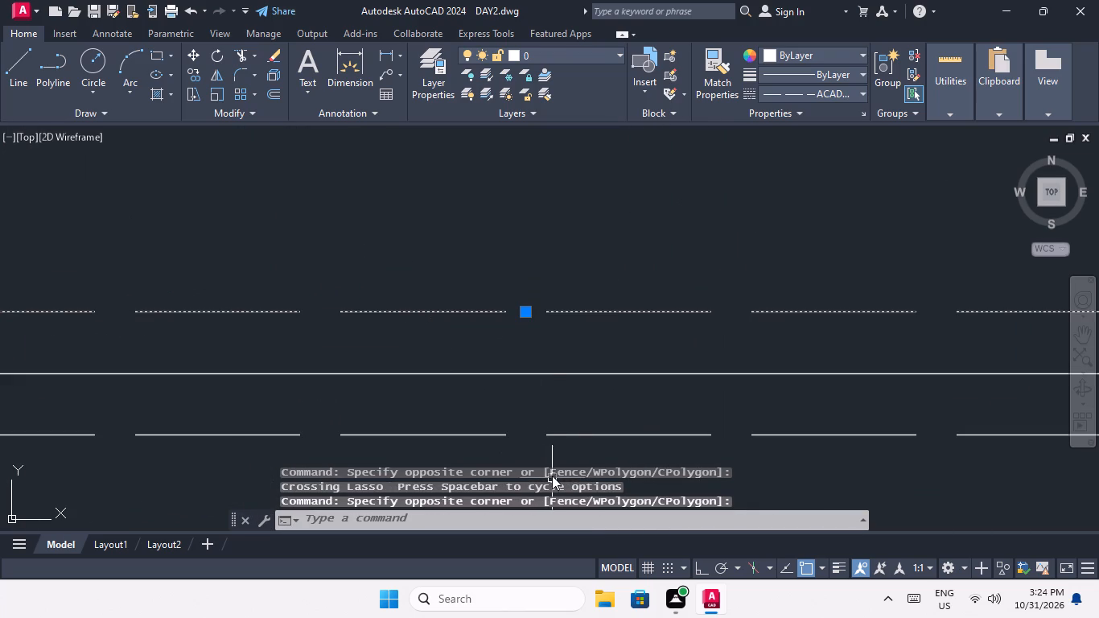
click(554, 453)
click(543, 426)
Add both dashed lines joining the fifth and sixth boxes from the west in the southernmost row to the selection.
scroll(526, 342, down, 4)
middle_drag(522, 378, 550, 312)
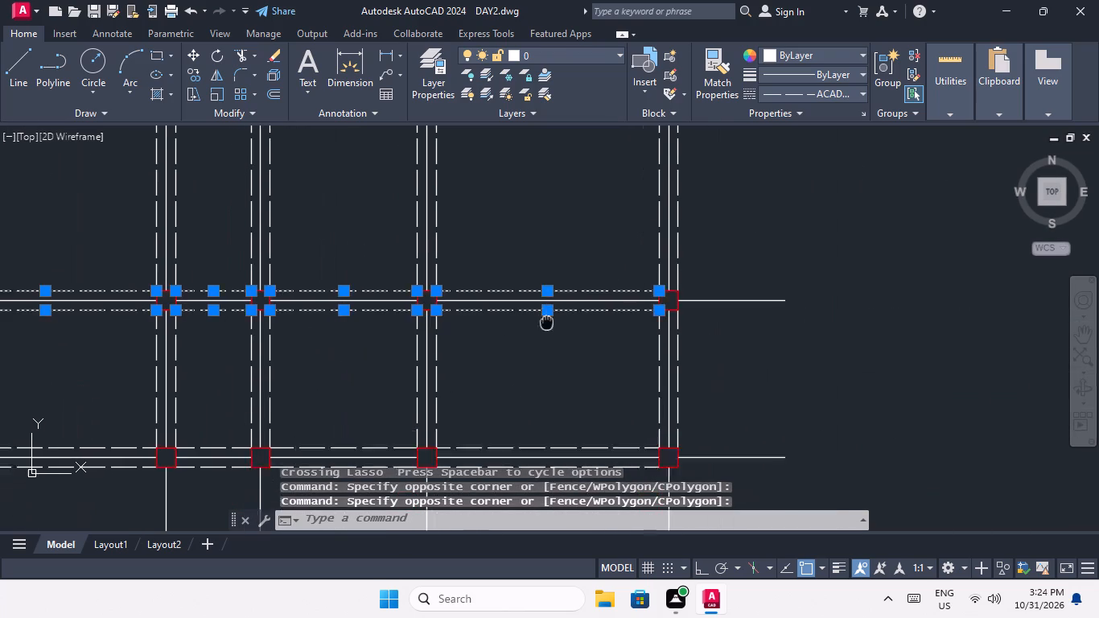
middle_drag(550, 312, 565, 273)
scroll(542, 389, up, 2)
drag(546, 397, 541, 386)
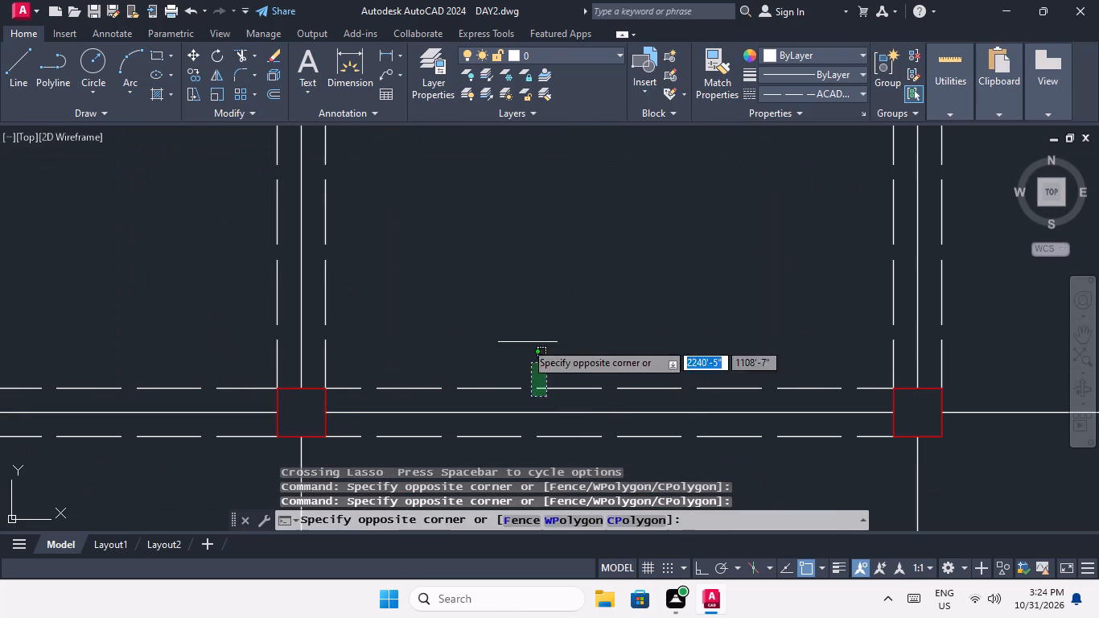
click(524, 336)
click(636, 455)
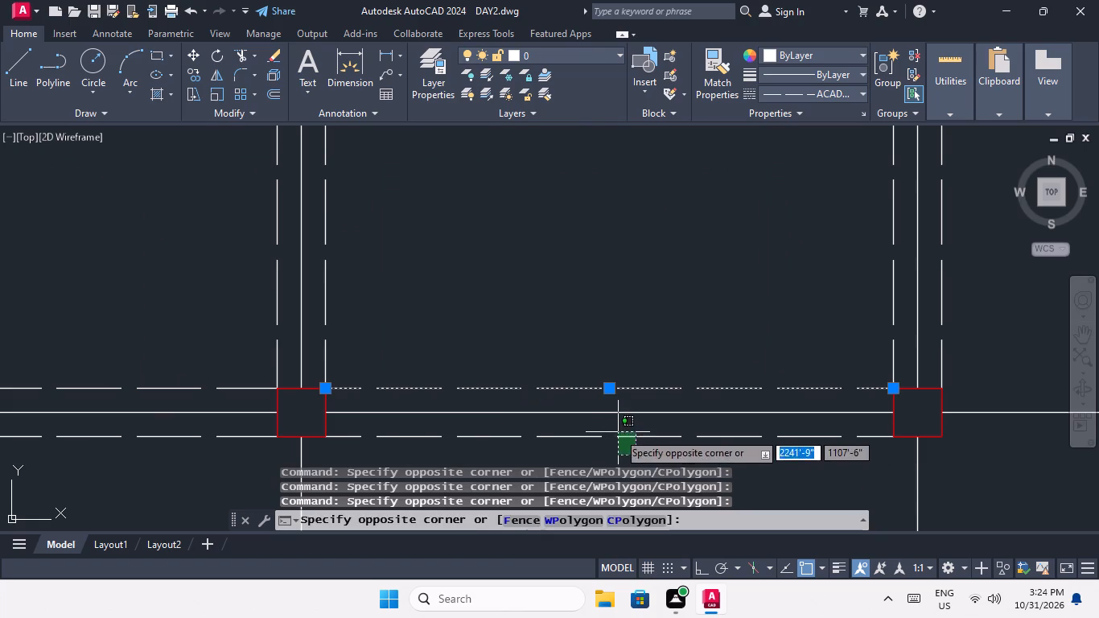
click(618, 432)
Add both dashed lines joining the fourth and fifth boxes from the west in the southernmost row to the selection.
scroll(619, 416, down, 2)
scroll(407, 425, up, 2)
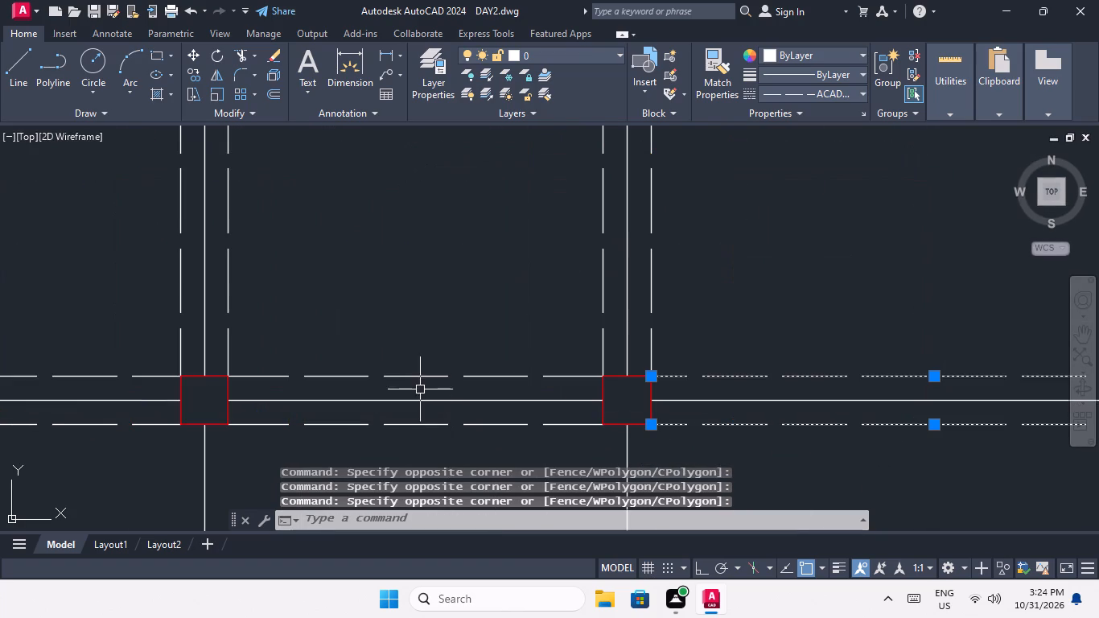
drag(420, 389, 417, 374)
click(396, 323)
click(421, 443)
click(402, 414)
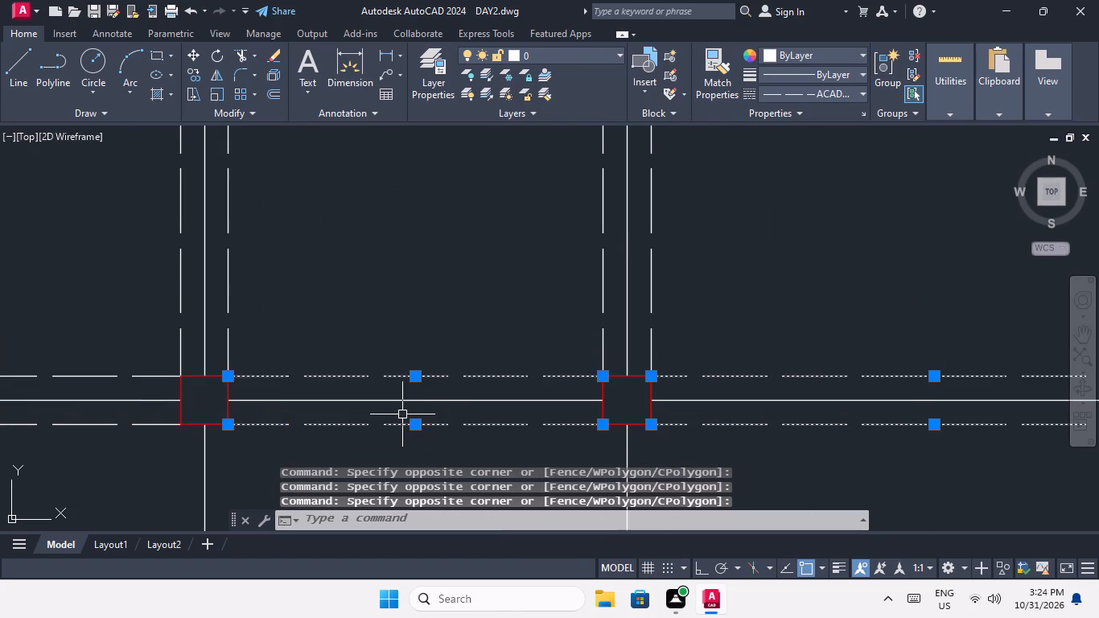
Add both dashed lines joining the third and fourth boxes from the west in the southernmost row to the selection.
scroll(403, 383, down, 3)
middle_drag(396, 385, 517, 365)
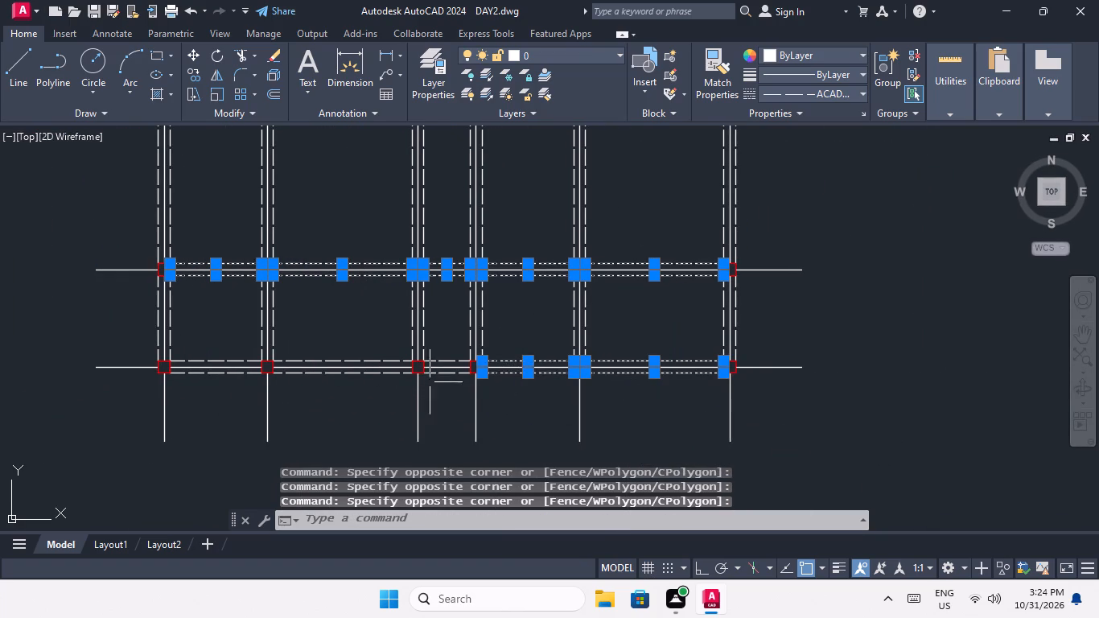
scroll(444, 356, up, 3)
click(450, 391)
click(442, 349)
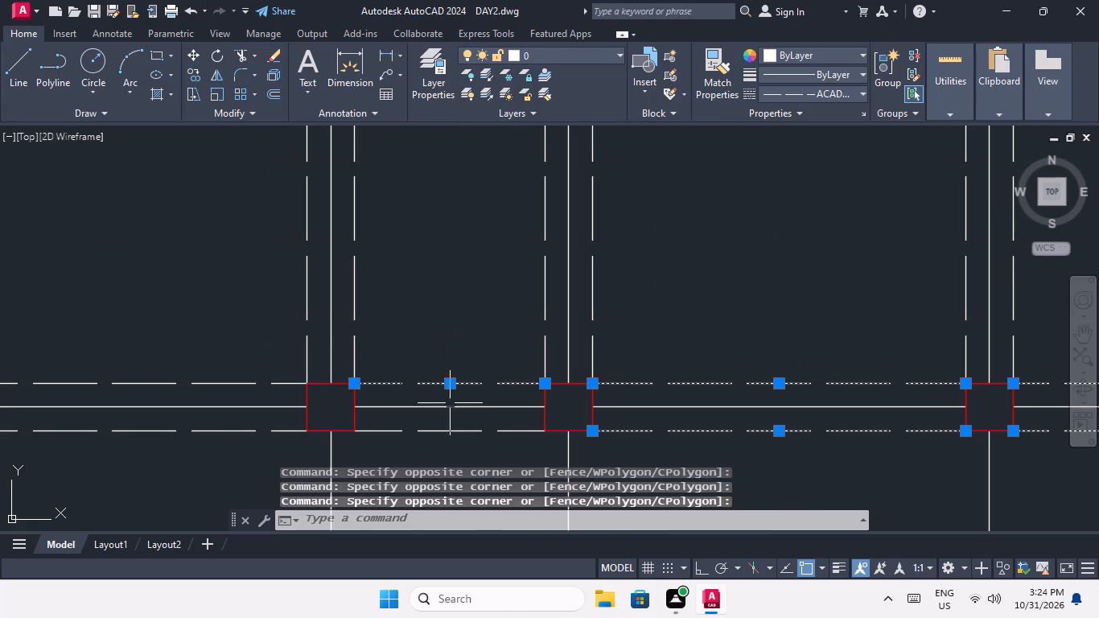
click(455, 451)
click(447, 431)
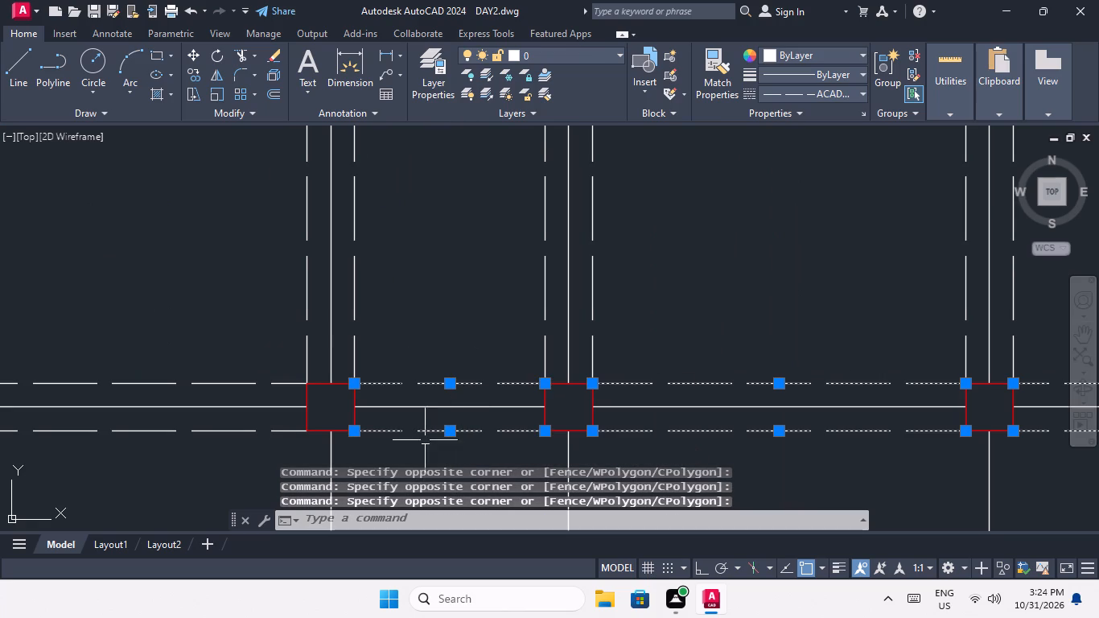
Add both dashed lines joining the second and third boxes from the west in the southernmost row to the selection.
middle_drag(264, 462, 378, 437)
scroll(343, 429, down, 2)
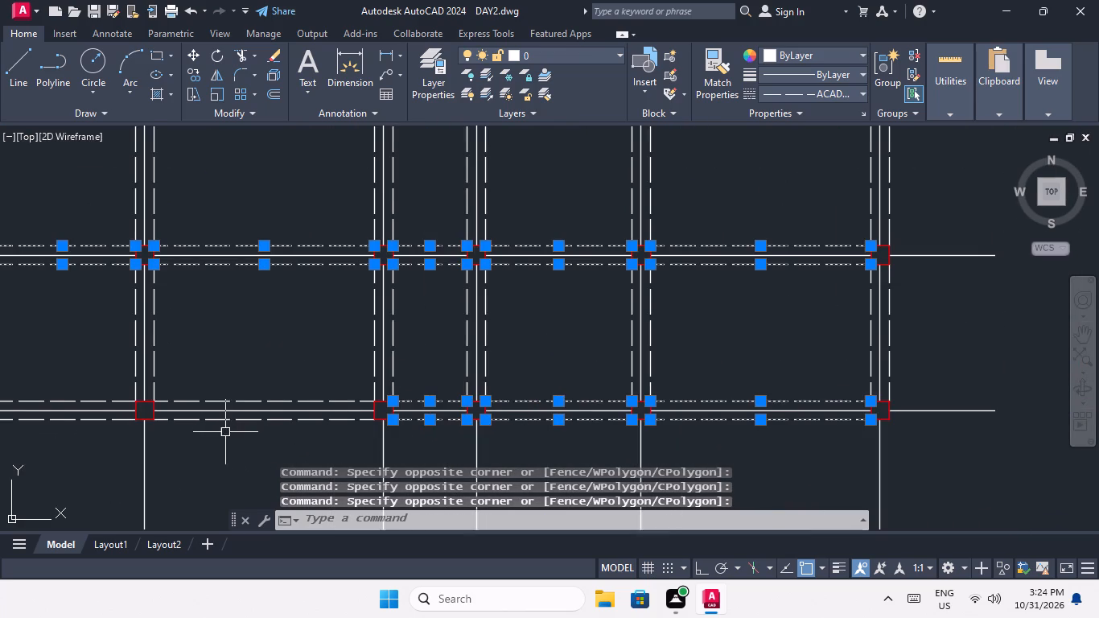
middle_drag(234, 435, 364, 426)
scroll(391, 397, up, 2)
click(391, 396)
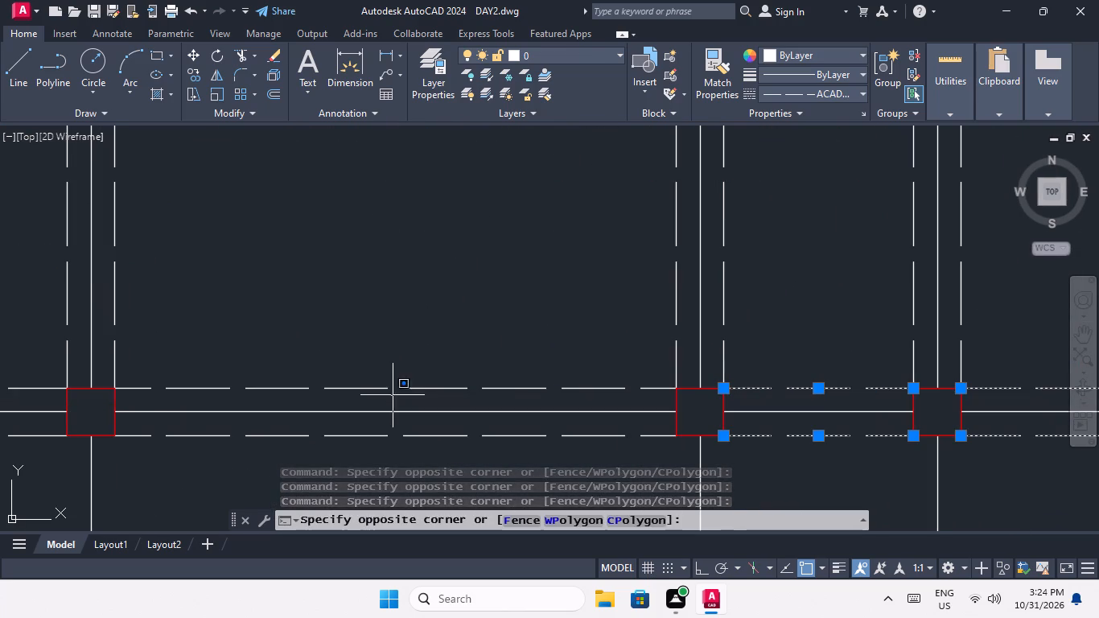
click(364, 332)
click(223, 466)
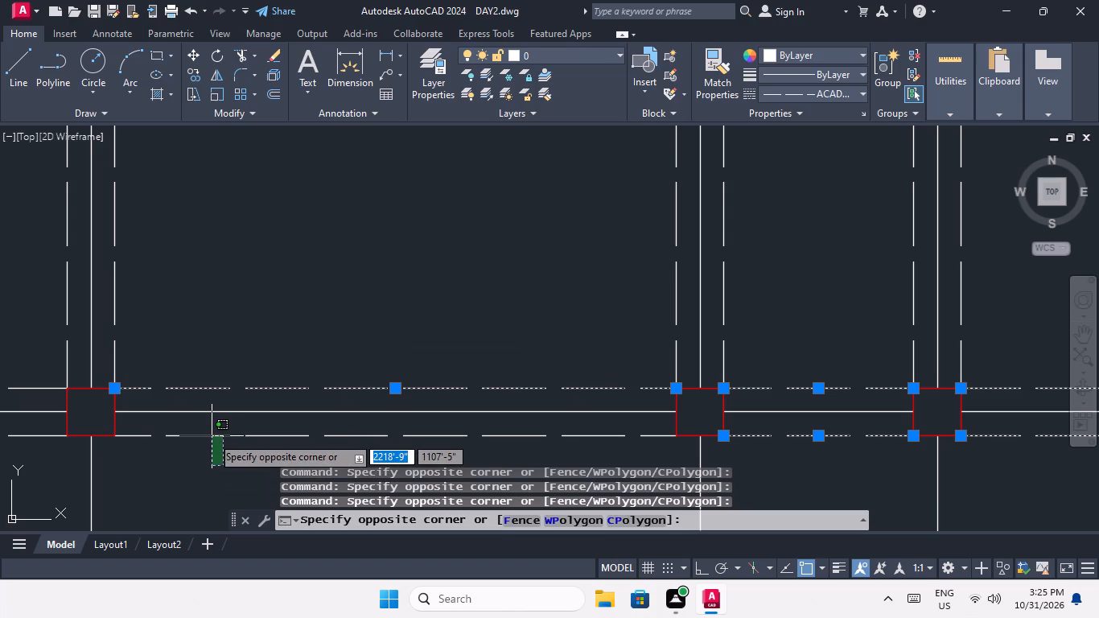
click(213, 429)
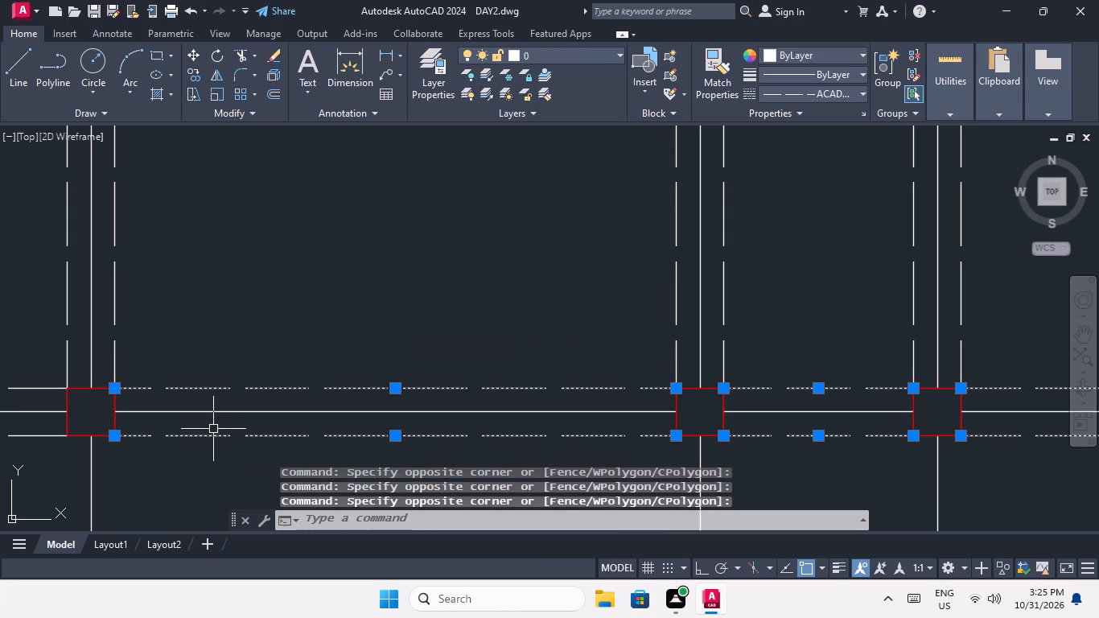
Add both dashed lines joining the first and second boxes from the west in the southernmost row to the selection.
scroll(224, 431, down, 1)
middle_drag(176, 455, 402, 401)
scroll(196, 385, up, 1)
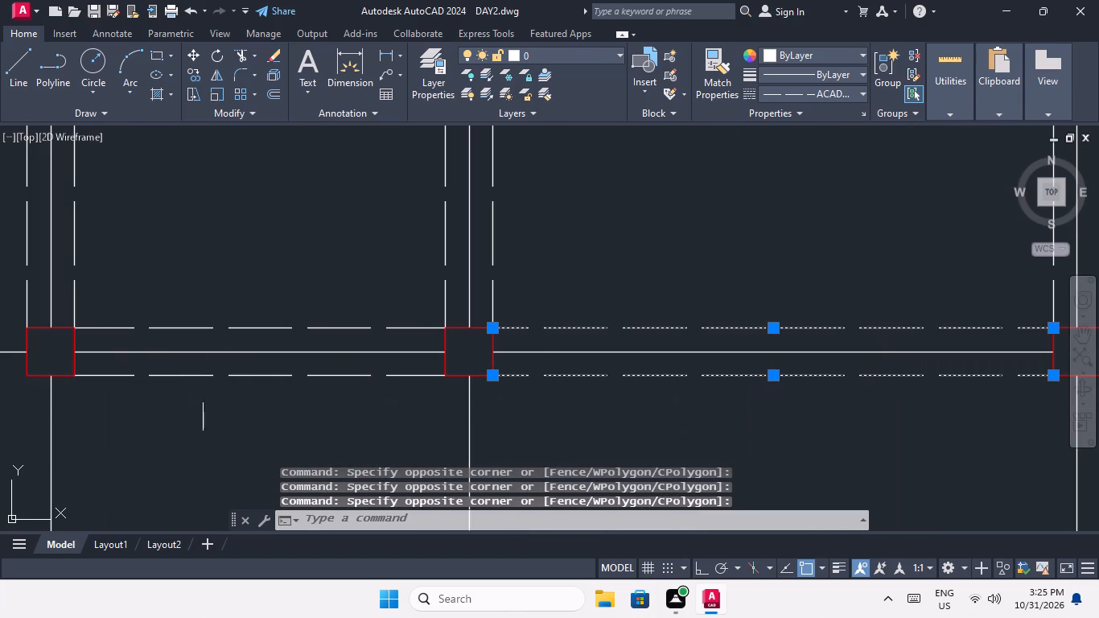
drag(215, 414, 201, 389)
click(191, 366)
drag(222, 333, 205, 312)
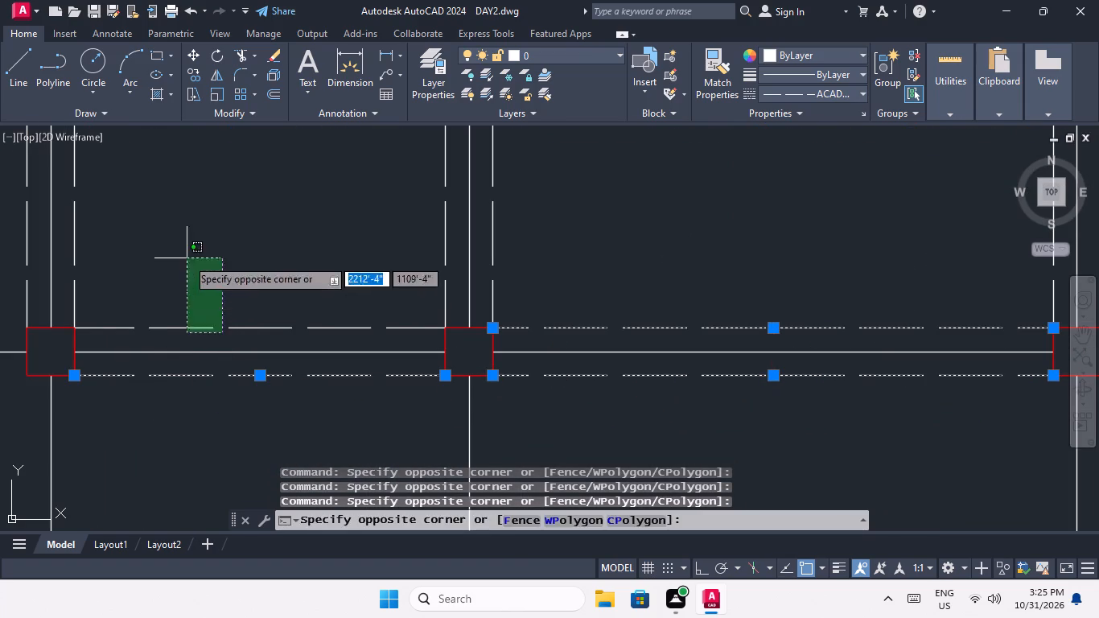
click(187, 261)
Set the colour of the selected dashed lines in the ninth and southernmost rows to cyan and clear the selection.
click(839, 55)
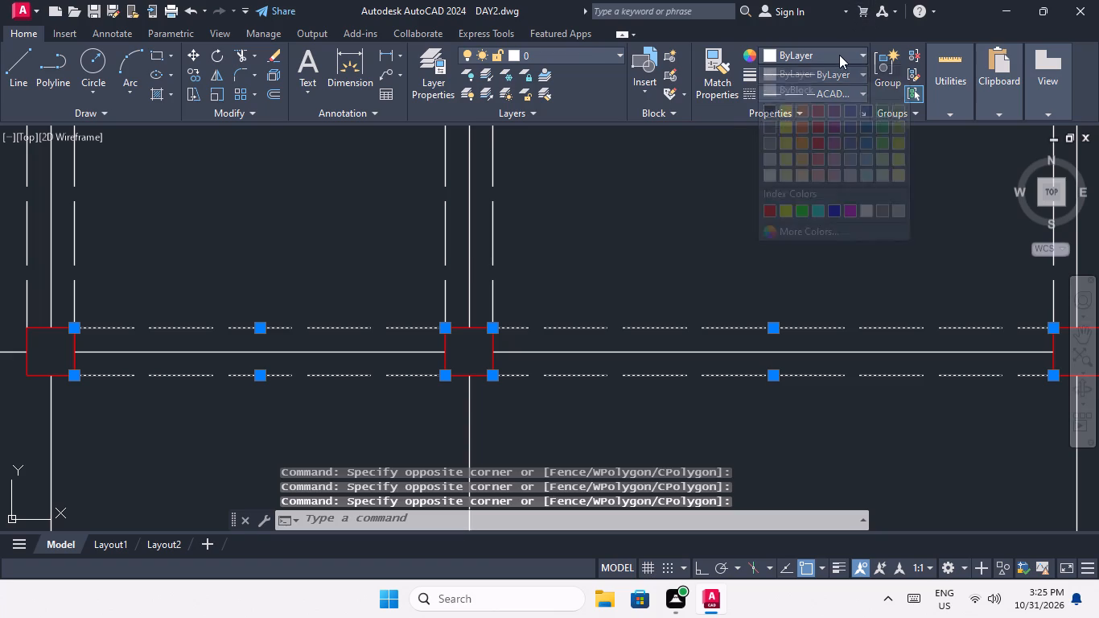
click(819, 212)
key(Escape)
Review the whole grid plan from the southernmost row up to the northernmost row.
scroll(504, 277, down, 1)
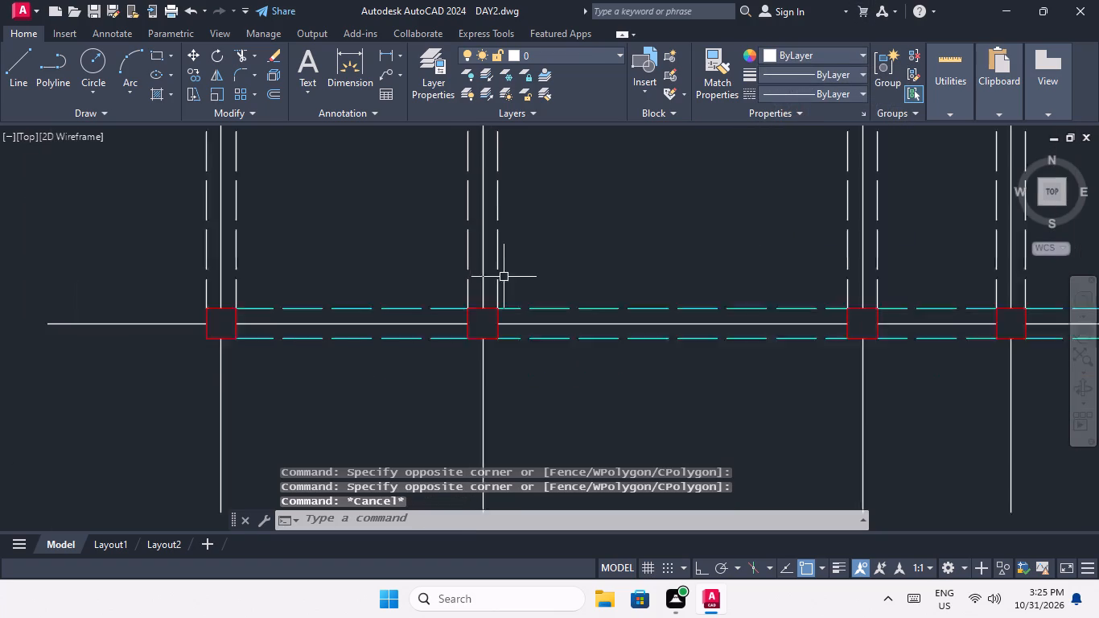
scroll(504, 277, down, 2)
middle_drag(503, 339, 430, 470)
scroll(497, 301, down, 2)
middle_drag(499, 315, 340, 585)
middle_drag(396, 416, 509, 422)
scroll(463, 301, down, 2)
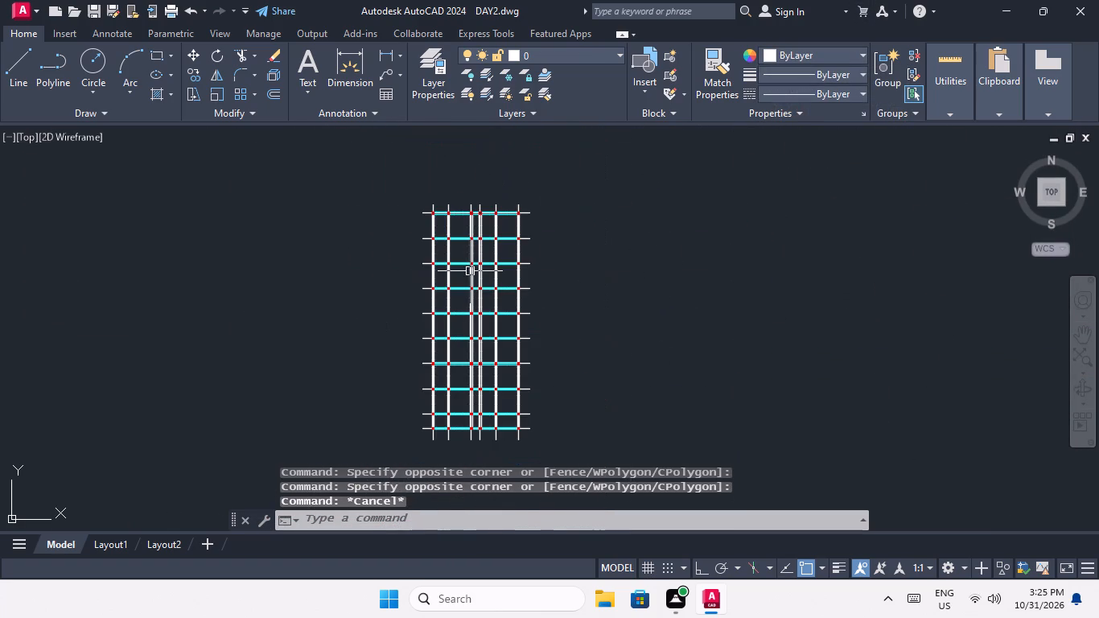
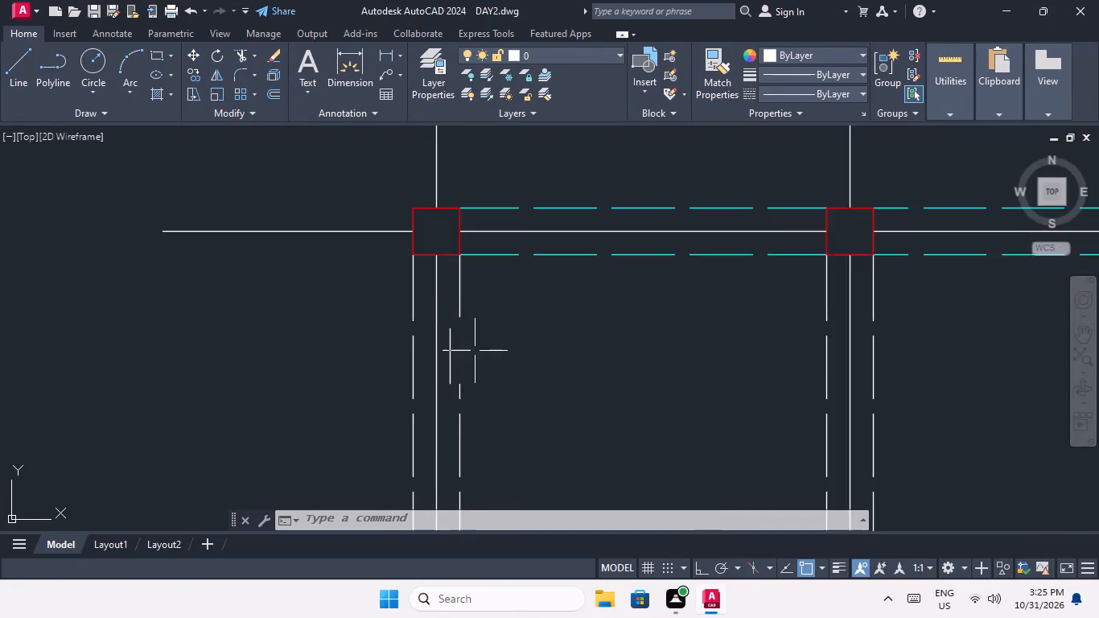
Select both dashed lines joining the northernmost and second rows along the first and second columns from the west.
drag(480, 328, 448, 371)
click(433, 387)
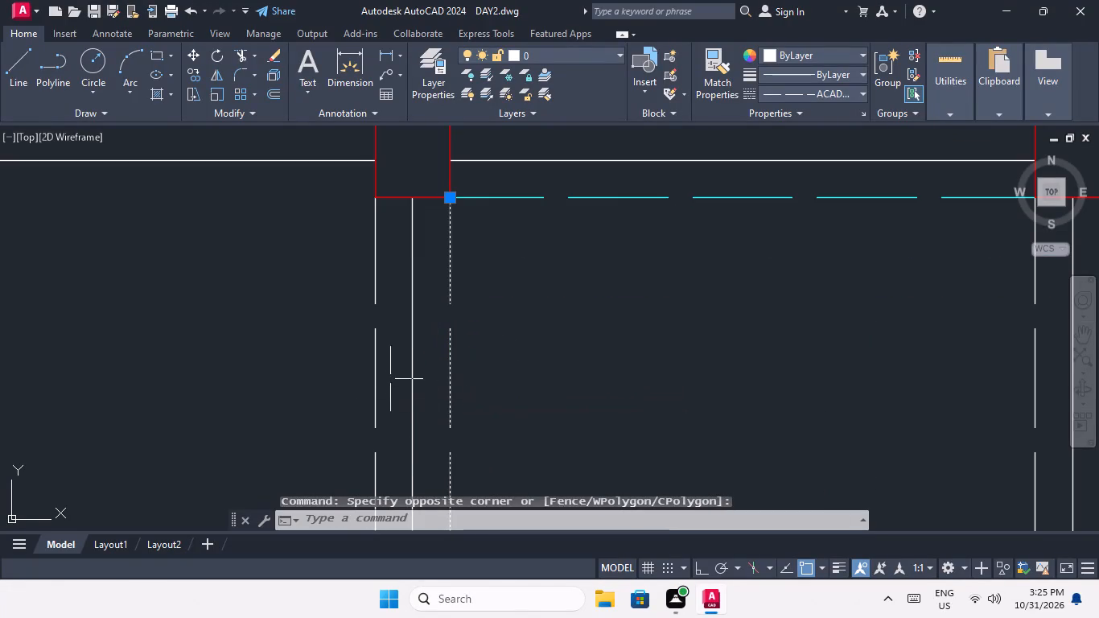
drag(390, 377, 355, 418)
click(332, 420)
scroll(330, 330, down, 4)
scroll(455, 360, up, 3)
drag(467, 321, 446, 360)
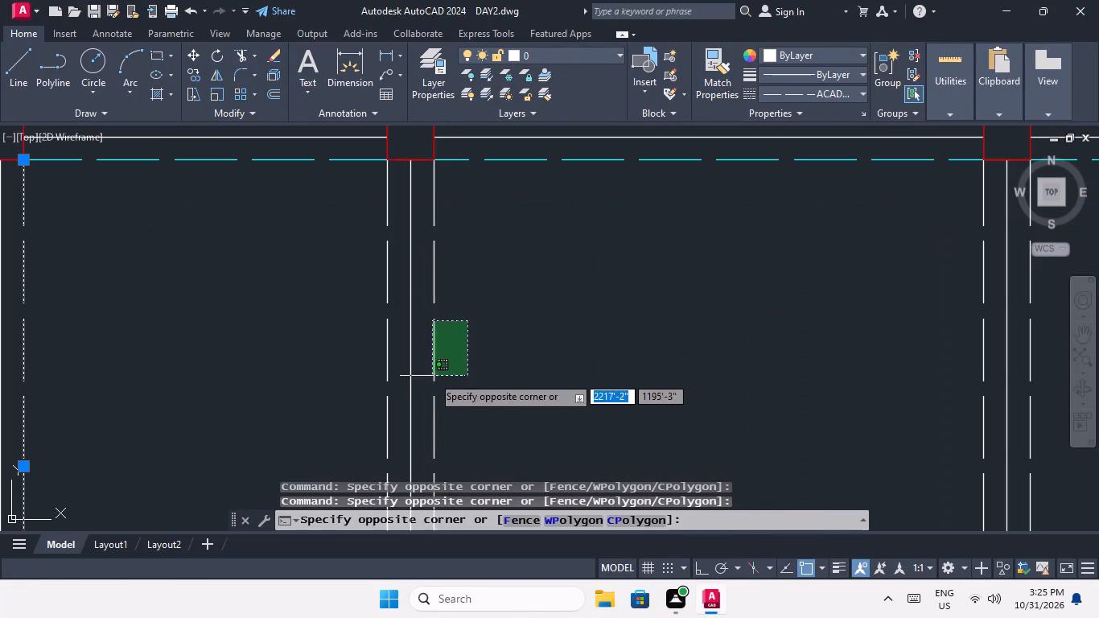
click(425, 386)
drag(400, 375, 358, 406)
click(358, 407)
Add both dashed lines joining the northernmost and second rows along the third and fourth columns from the west to the selection.
scroll(339, 359, down, 3)
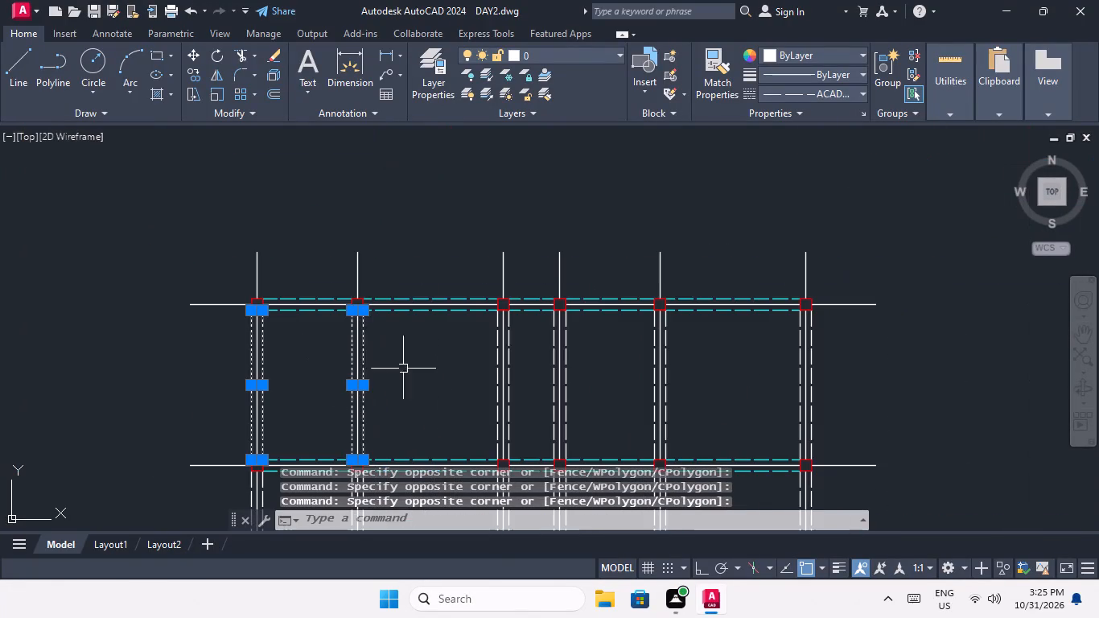
scroll(522, 368, up, 3)
drag(498, 313, 475, 370)
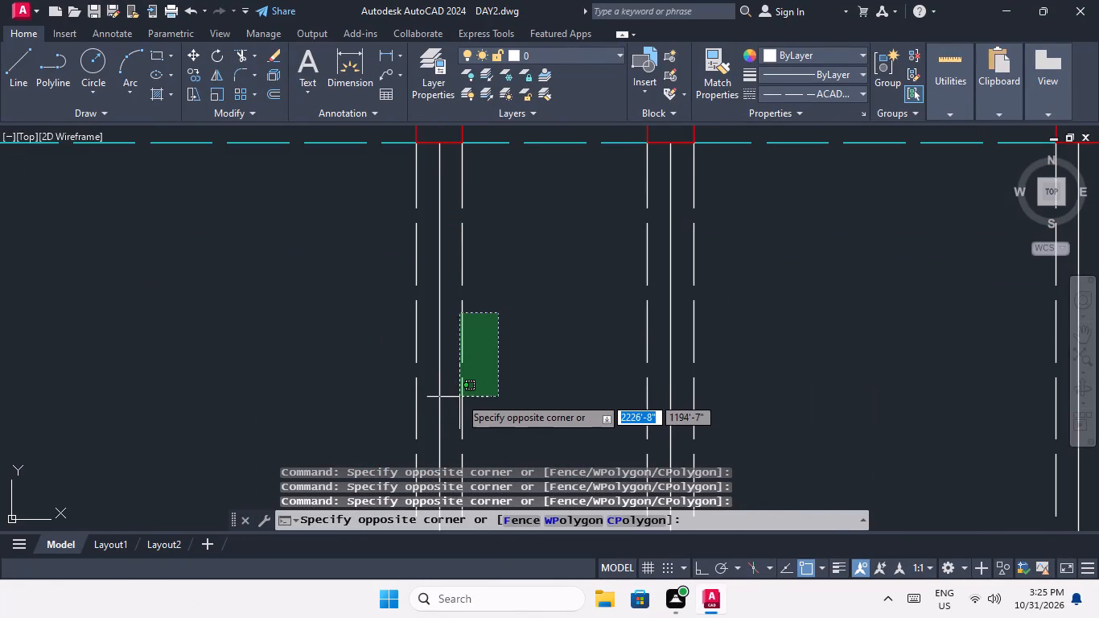
click(453, 399)
drag(422, 387, 397, 423)
click(375, 427)
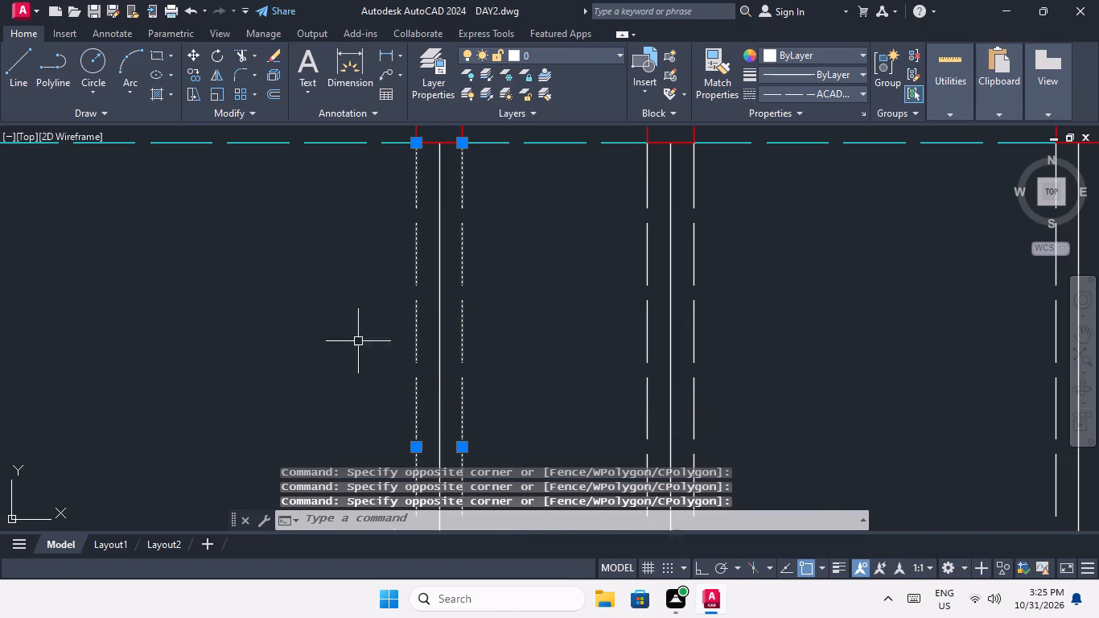
scroll(358, 341, down, 2)
scroll(530, 356, up, 2)
drag(484, 282, 466, 332)
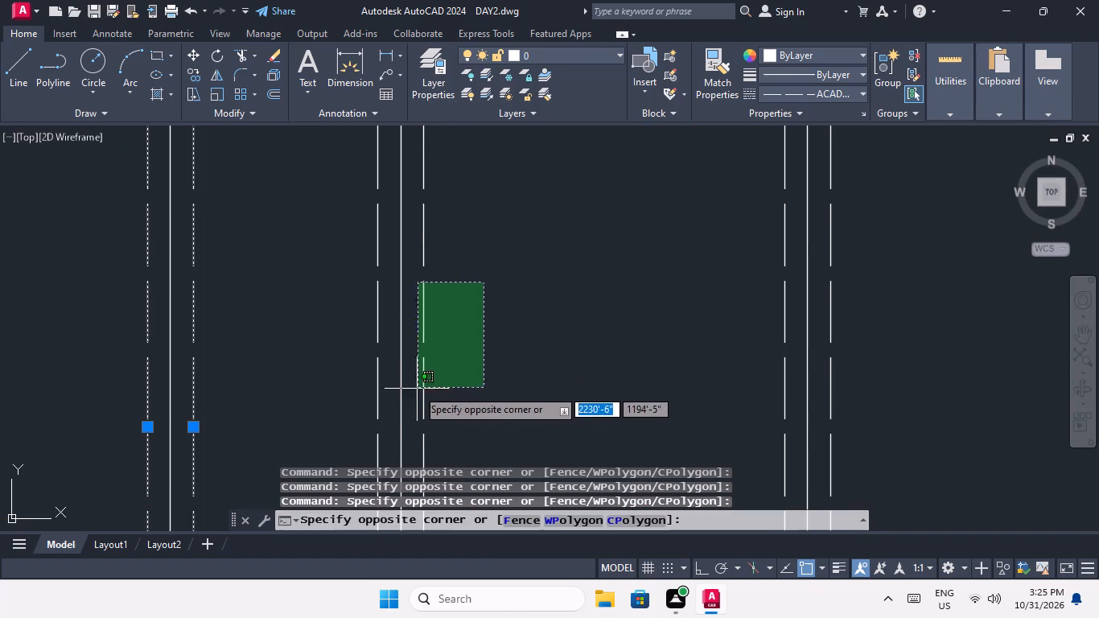
click(410, 391)
drag(388, 377, 364, 408)
click(328, 426)
Add both dashed lines joining the northernmost and second rows along the fifth and easternmost columns to the selection.
scroll(327, 359, down, 3)
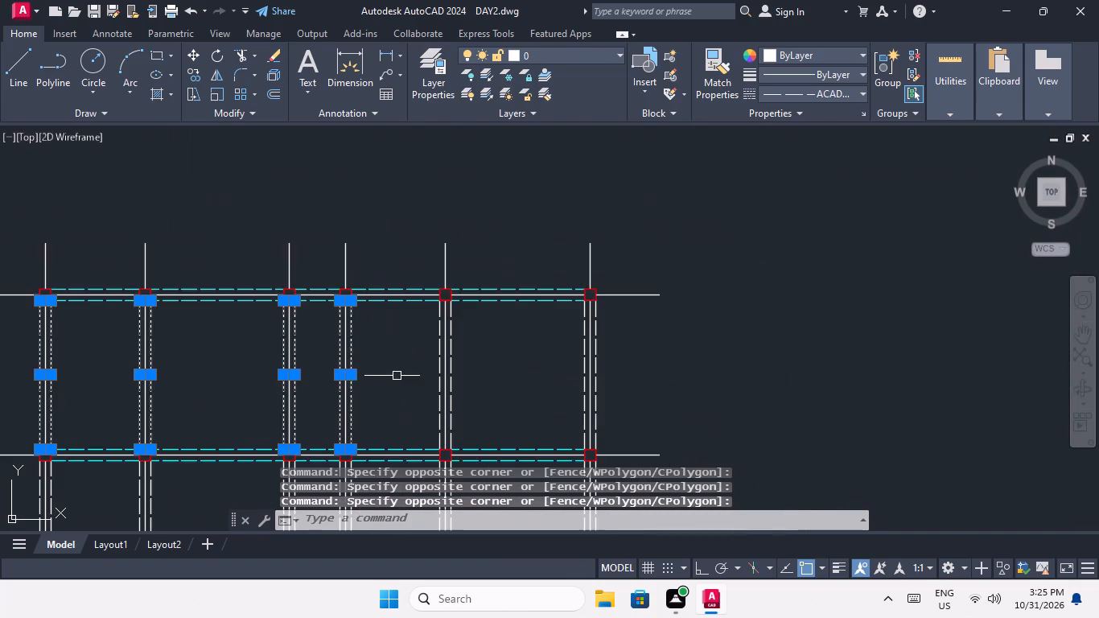
scroll(478, 372, up, 3)
drag(446, 286, 394, 348)
click(352, 385)
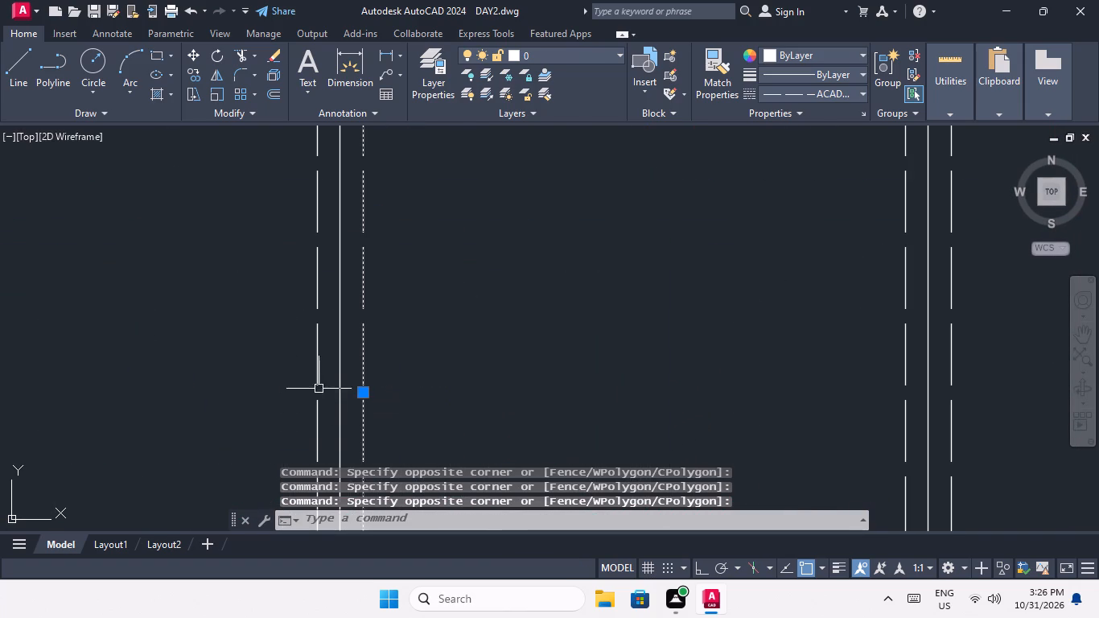
drag(331, 365, 298, 401)
click(276, 409)
scroll(291, 301, down, 3)
scroll(496, 316, up, 2)
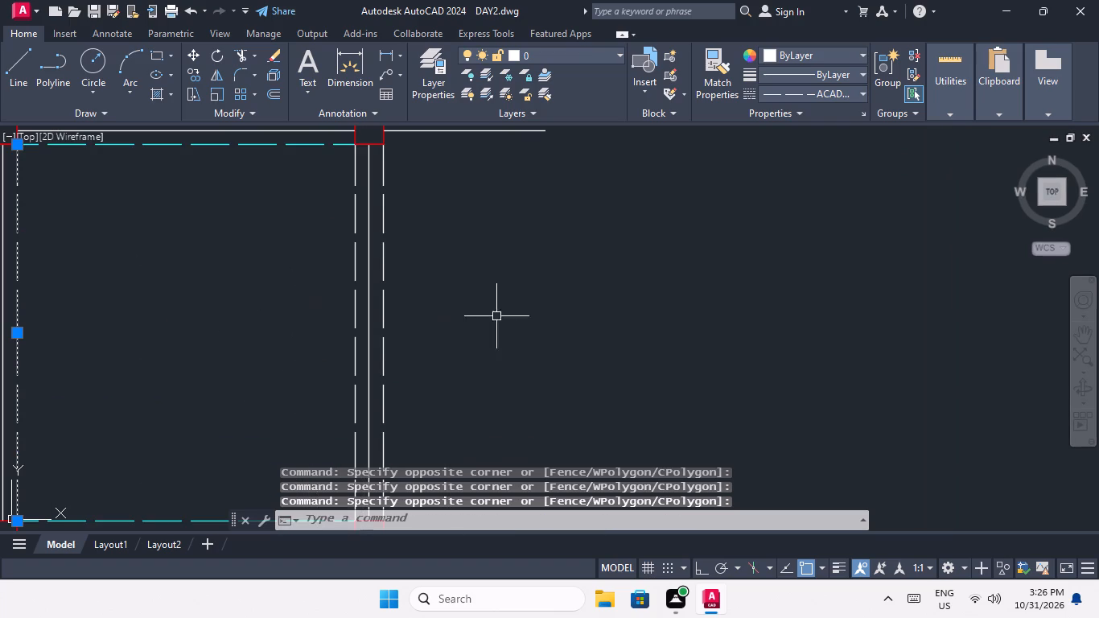
drag(416, 298, 399, 332)
click(377, 360)
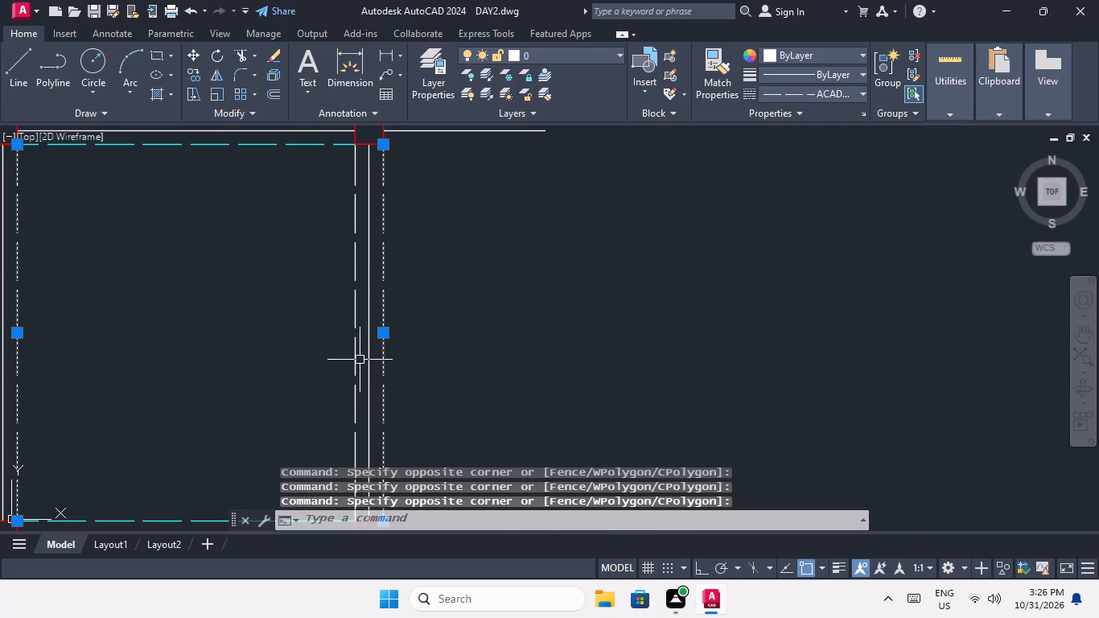
drag(360, 360, 344, 376)
click(325, 391)
Add both dashed lines joining the second and third rows from the north along the easternmost column to the selection.
scroll(327, 301, down, 2)
middle_drag(278, 368, 415, 272)
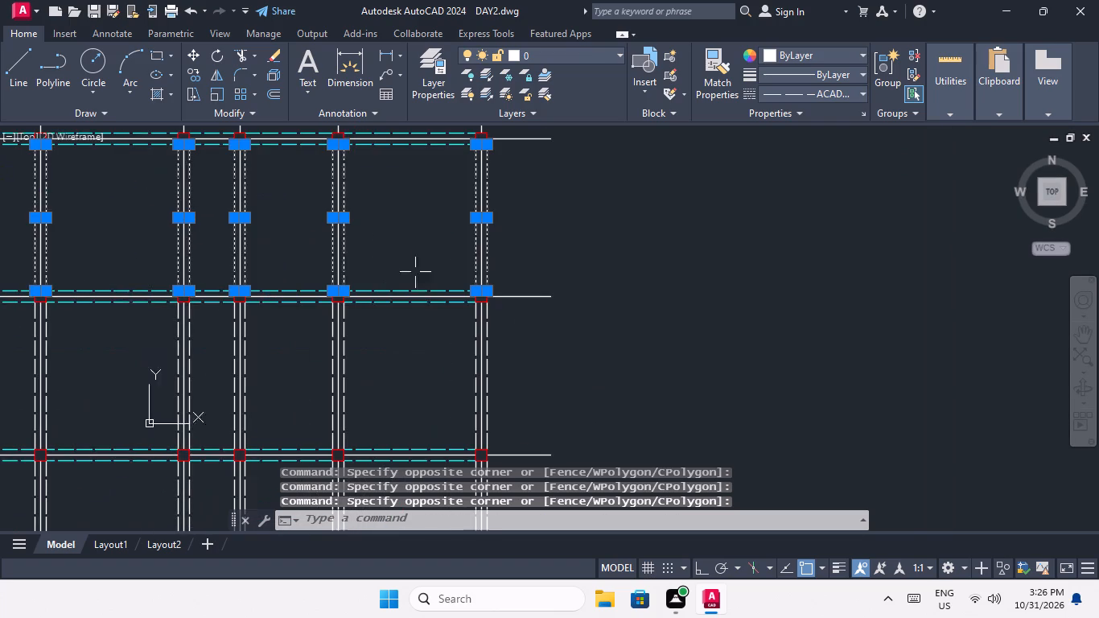
scroll(512, 397, up, 2)
drag(472, 297, 468, 319)
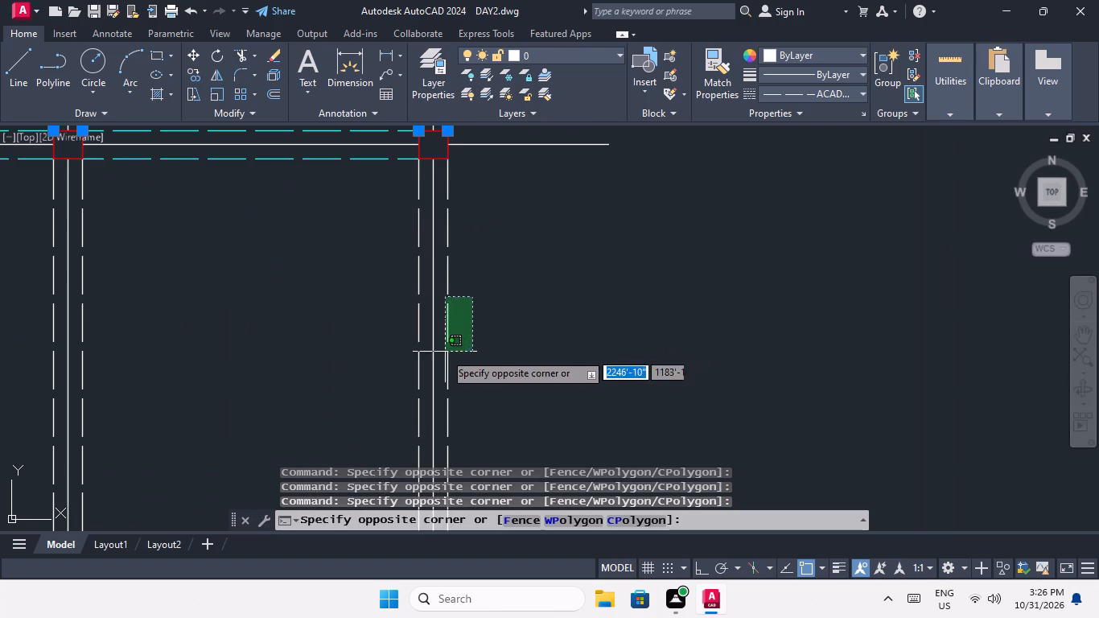
click(442, 354)
click(422, 360)
click(401, 377)
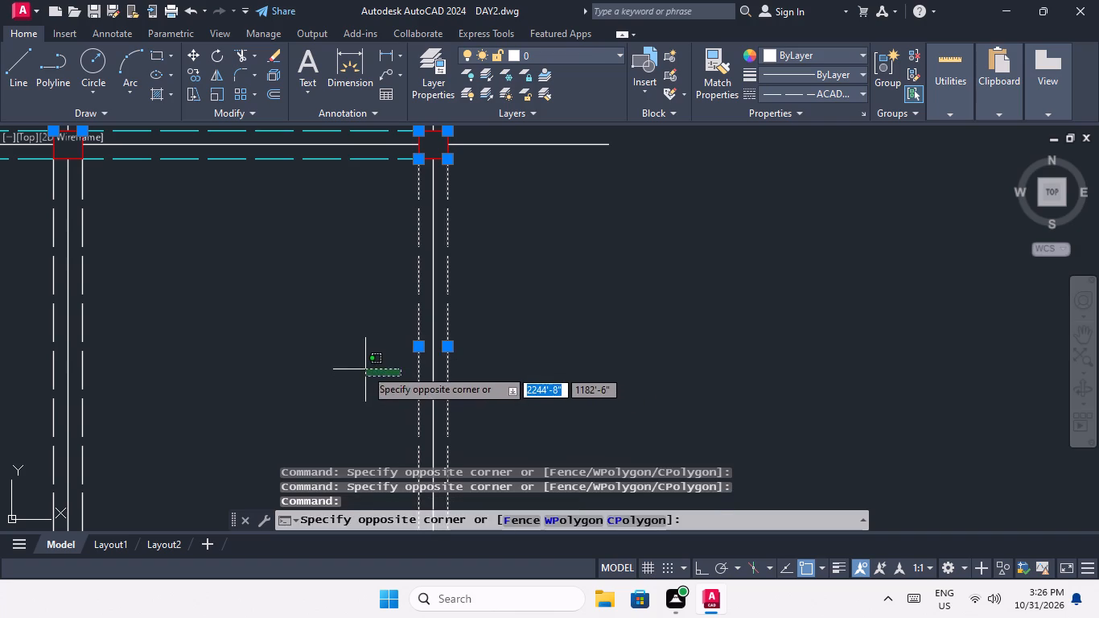
click(365, 369)
Add both dashed lines joining the second and third rows along the fifth column from the west to the selection.
middle_drag(279, 348, 461, 329)
scroll(384, 329, down, 1)
scroll(331, 338, up, 2)
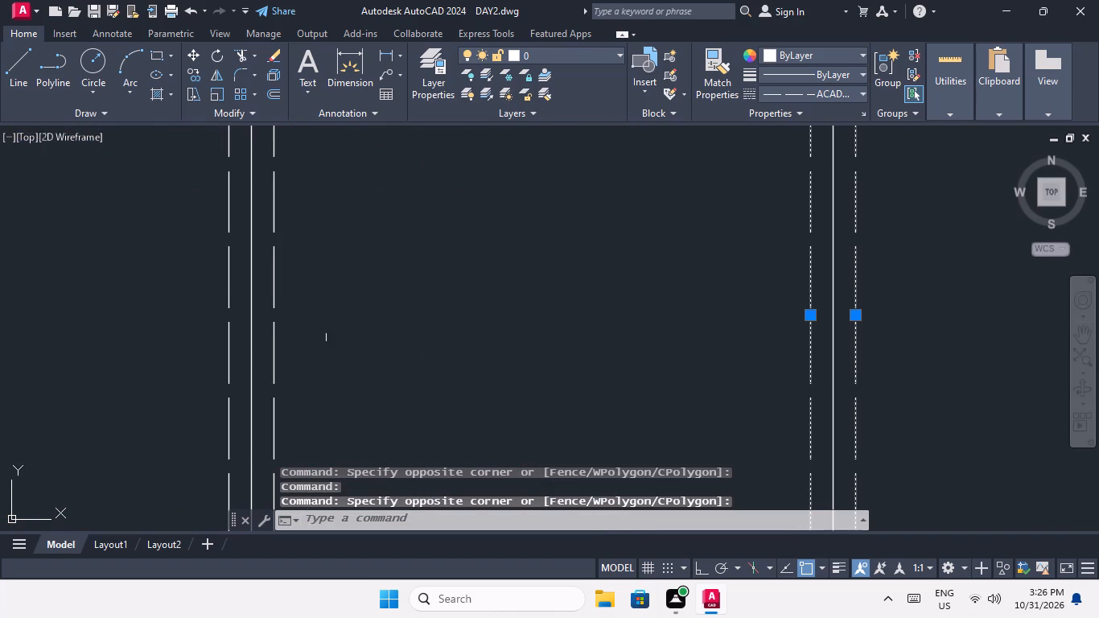
drag(344, 286, 320, 328)
click(264, 389)
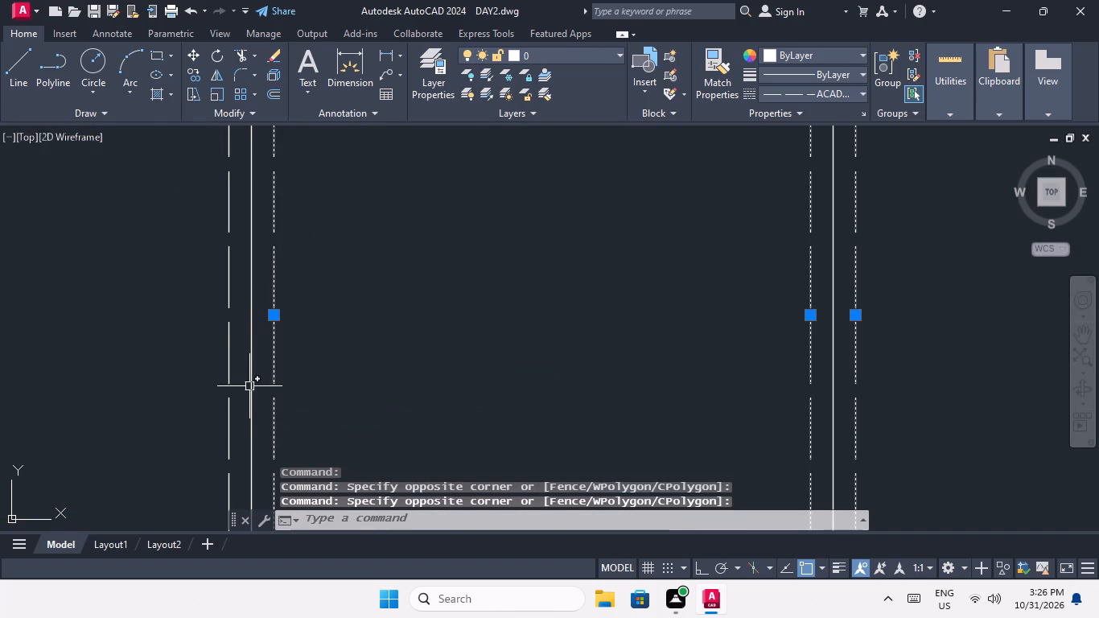
drag(241, 368, 230, 398)
click(188, 414)
Add both dashed lines joining the second and third rows along the fourth column from the west to the selection.
scroll(196, 383, down, 2)
middle_drag(155, 389, 401, 348)
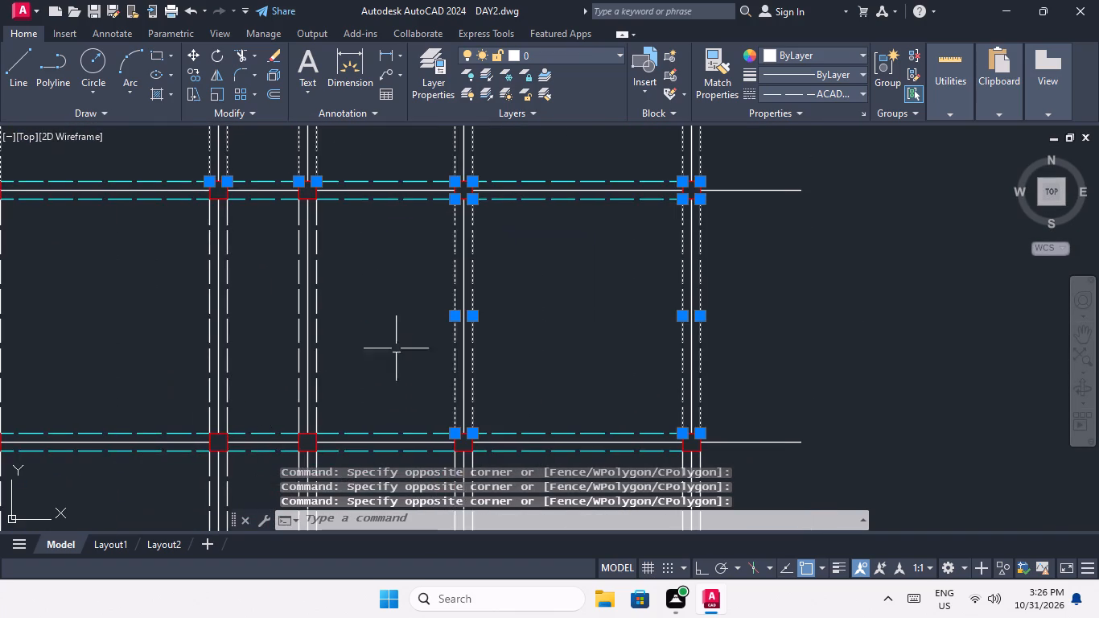
scroll(326, 347, up, 2)
drag(392, 257, 329, 320)
click(289, 358)
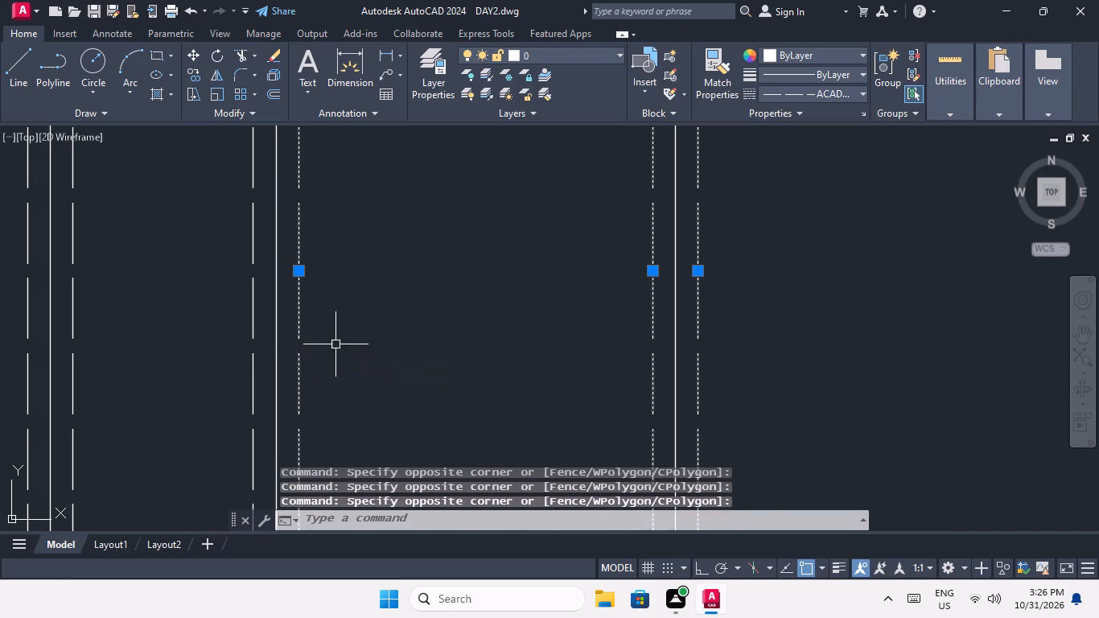
scroll(339, 337, down, 1)
scroll(293, 354, up, 3)
drag(294, 327, 280, 366)
click(236, 396)
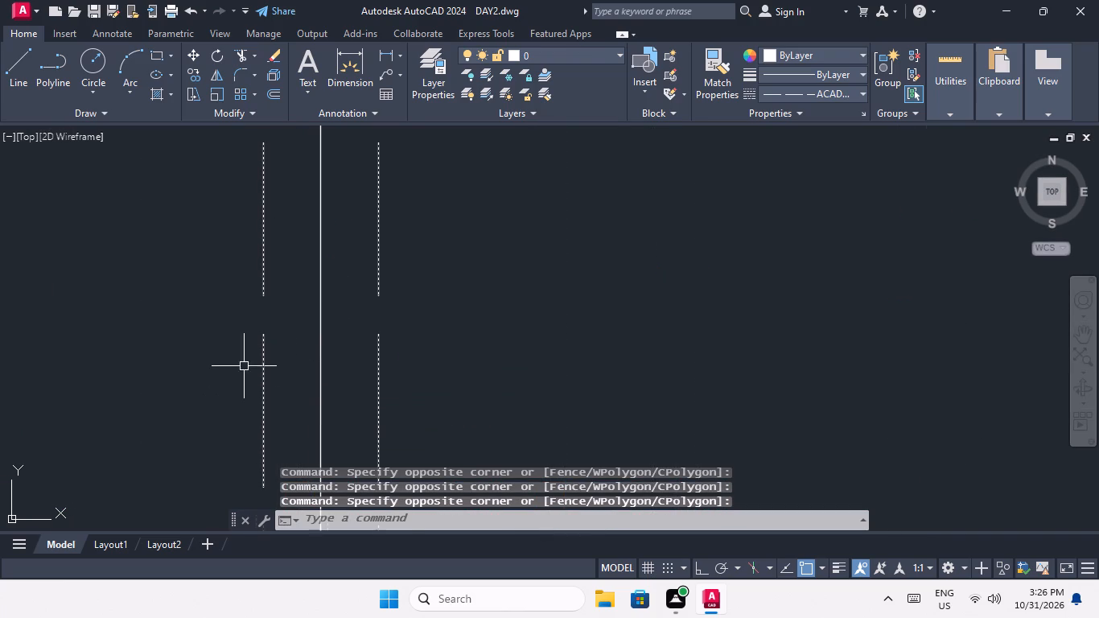
Add both dashed lines joining the second and third rows along the third column from the west to the selection.
scroll(244, 366, down, 4)
scroll(165, 351, up, 4)
drag(282, 306, 261, 349)
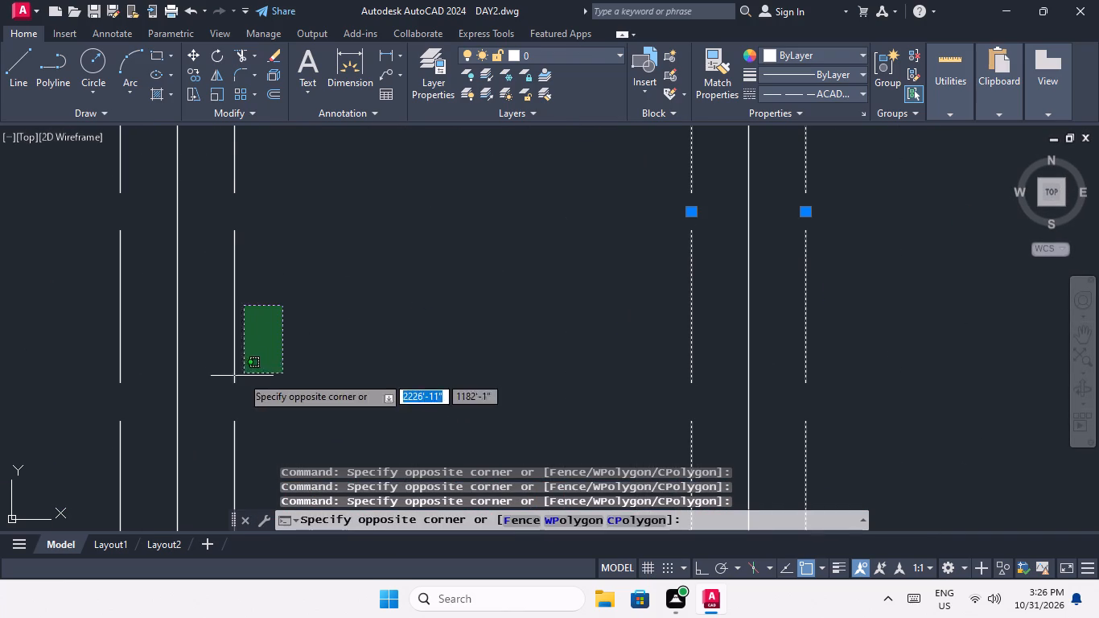
click(220, 383)
middle_drag(356, 356, 570, 318)
scroll(632, 319, down, 2)
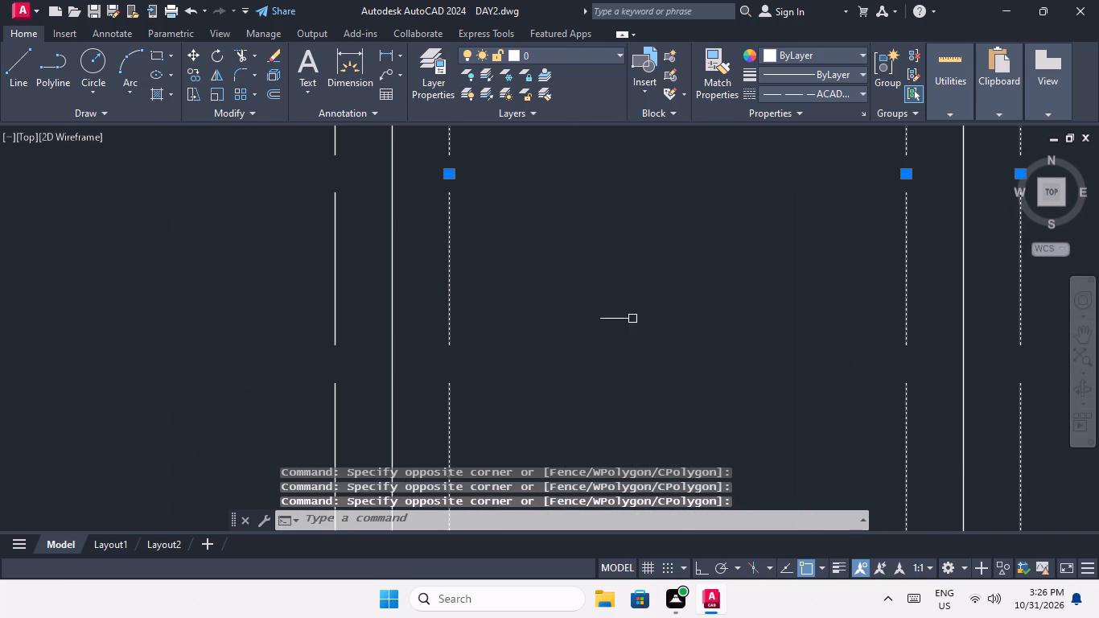
scroll(631, 319, down, 1)
scroll(565, 335, up, 3)
drag(577, 304, 538, 352)
click(523, 360)
Add both dashed lines joining the second and third rows along the second column from the west to the selection.
scroll(541, 282, down, 3)
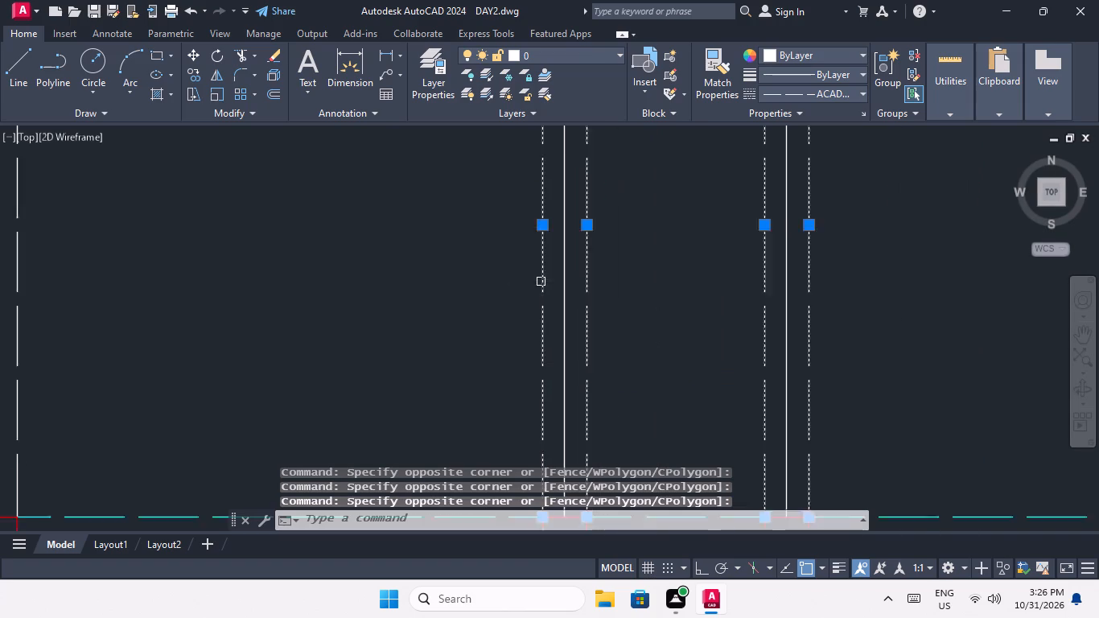
middle_drag(466, 322, 558, 296)
scroll(522, 292, down, 1)
scroll(383, 249, up, 3)
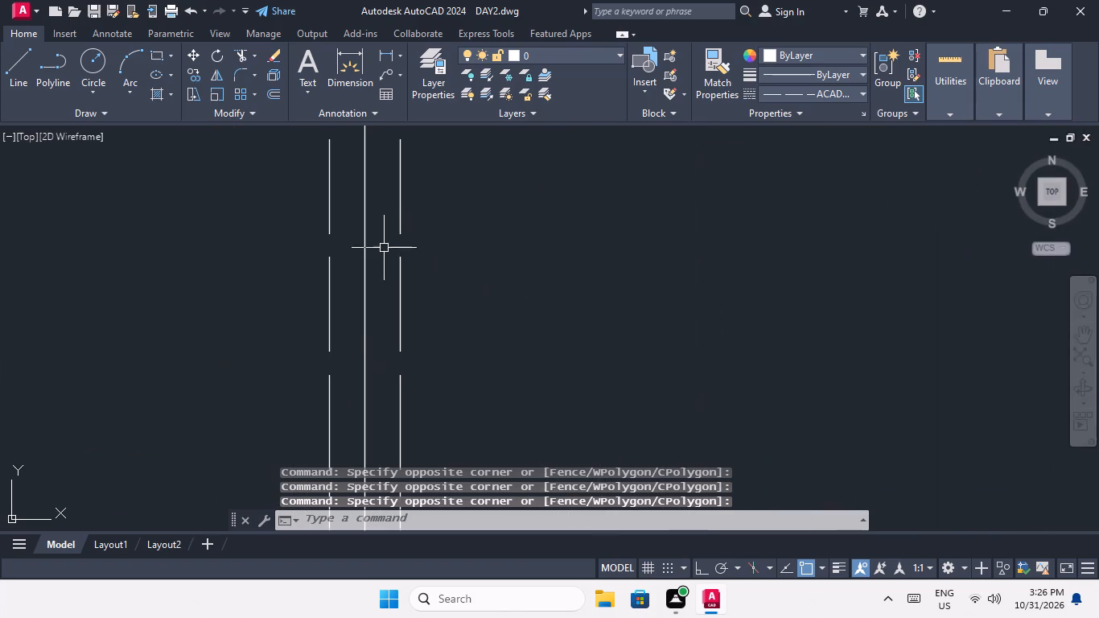
drag(452, 247, 410, 315)
click(395, 337)
drag(348, 315, 323, 375)
click(310, 379)
Add both dashed lines joining the second and third rows along the westernmost column to the selection.
scroll(315, 336, down, 3)
middle_drag(270, 349, 418, 353)
scroll(330, 336, up, 2)
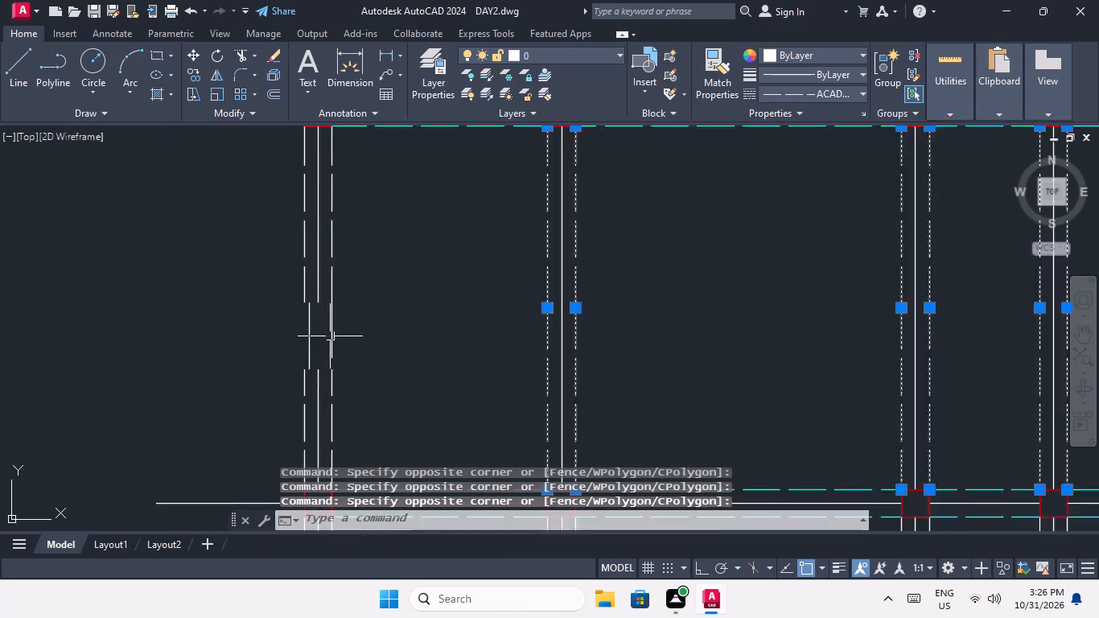
scroll(330, 336, up, 1)
drag(374, 286, 331, 351)
click(316, 356)
drag(277, 330, 254, 385)
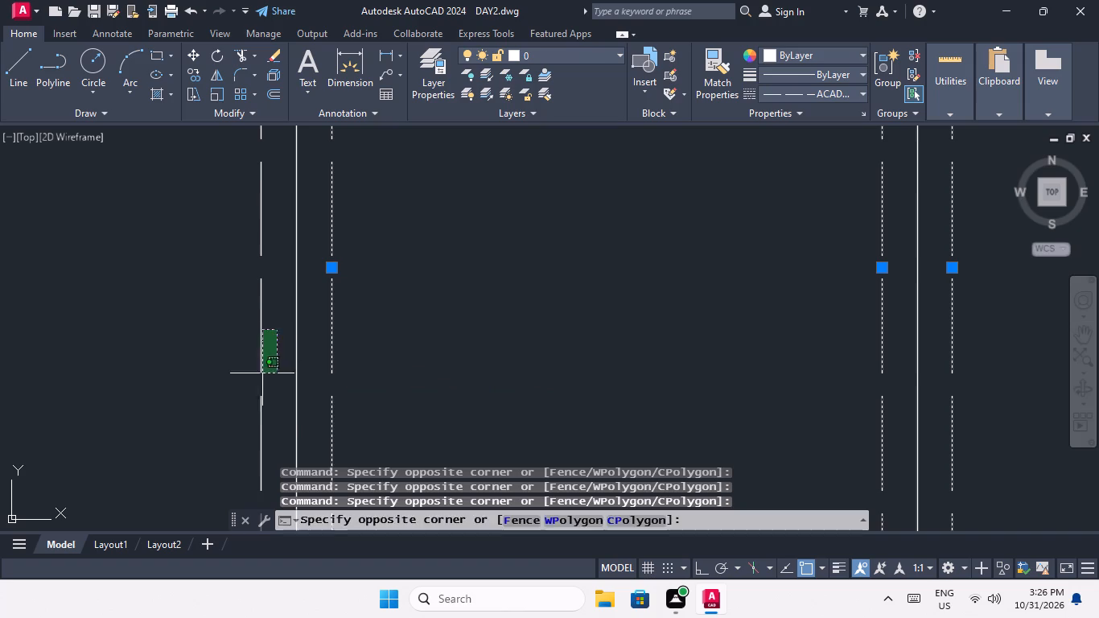
drag(254, 385, 245, 396)
click(241, 395)
Add both dashed lines joining the third and fourth rows from the north along the first and second columns from the west to the selection.
scroll(264, 336, down, 5)
middle_drag(298, 413, 298, 317)
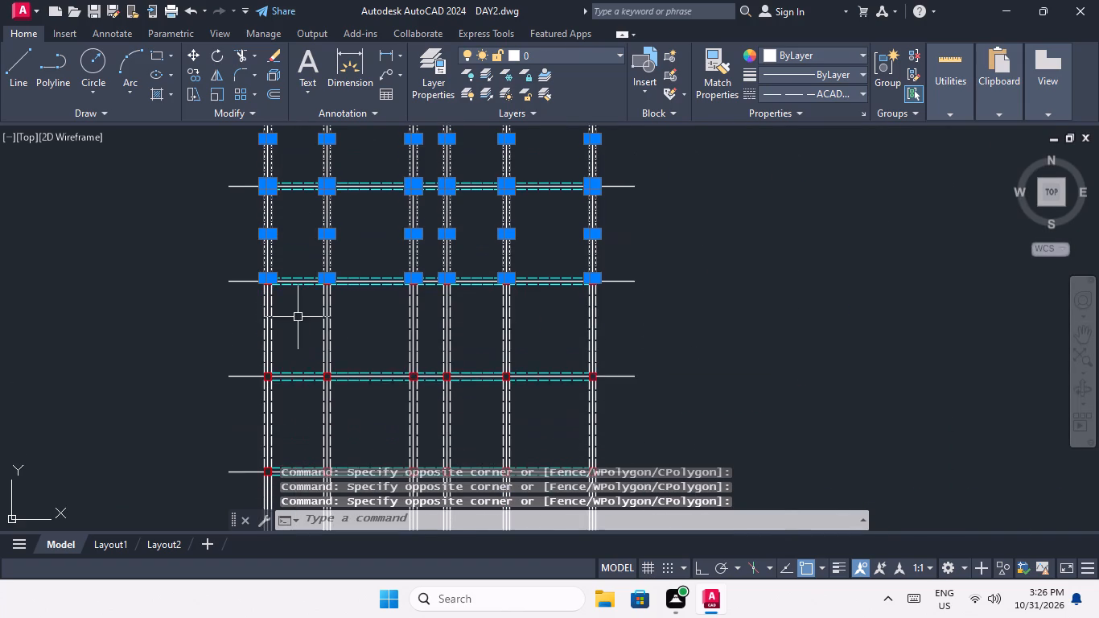
scroll(278, 328, up, 4)
drag(298, 280, 258, 356)
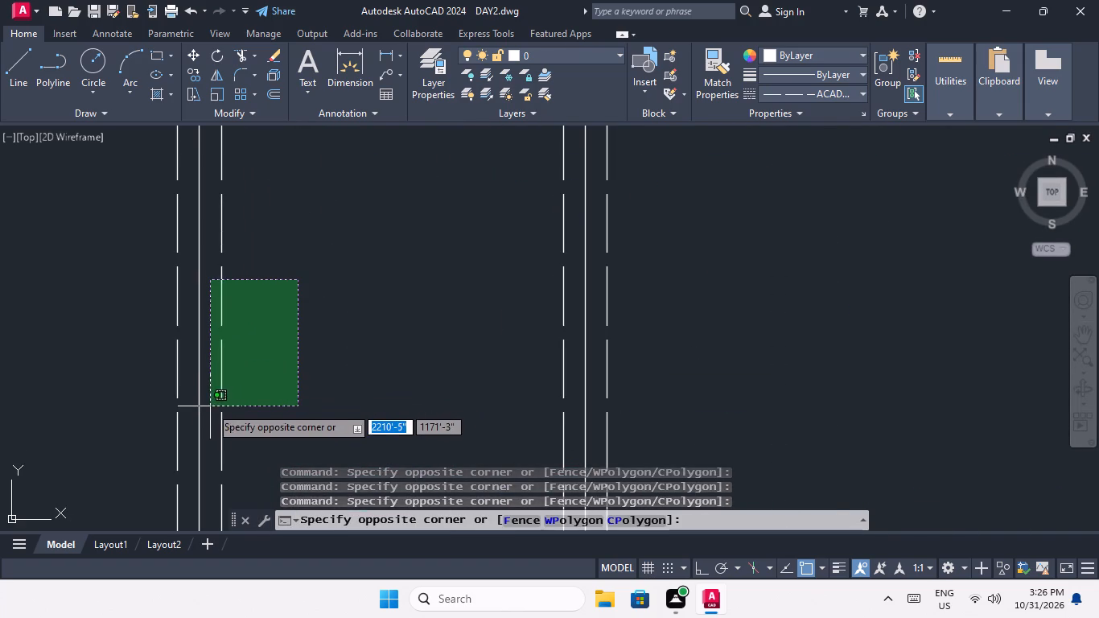
click(210, 408)
drag(187, 390, 169, 422)
click(137, 432)
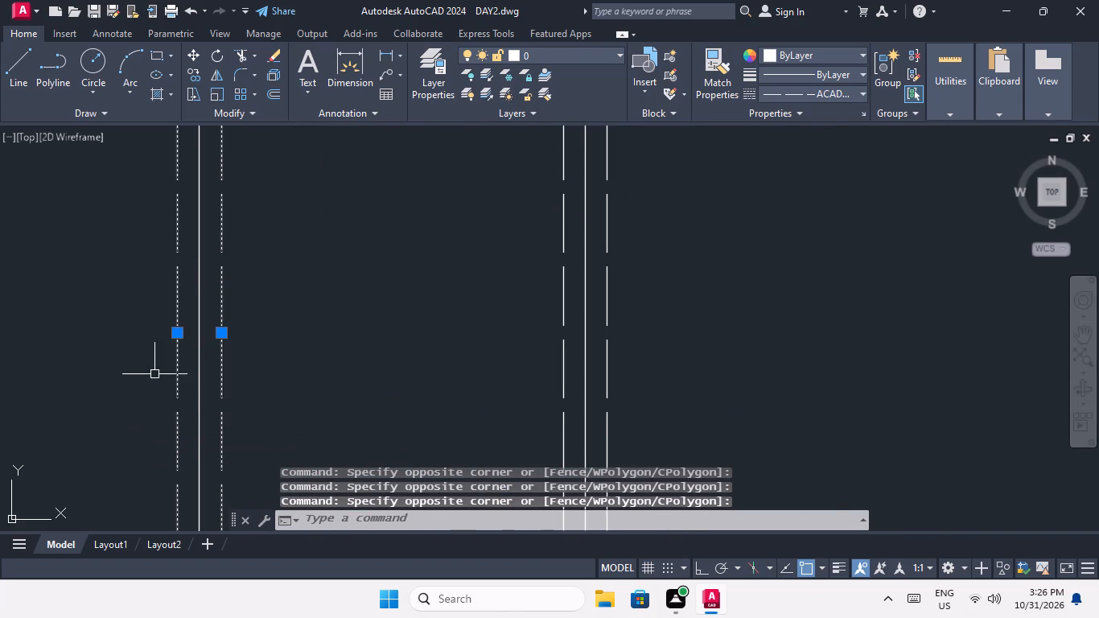
scroll(154, 373, down, 3)
scroll(261, 369, up, 3)
drag(344, 349, 311, 398)
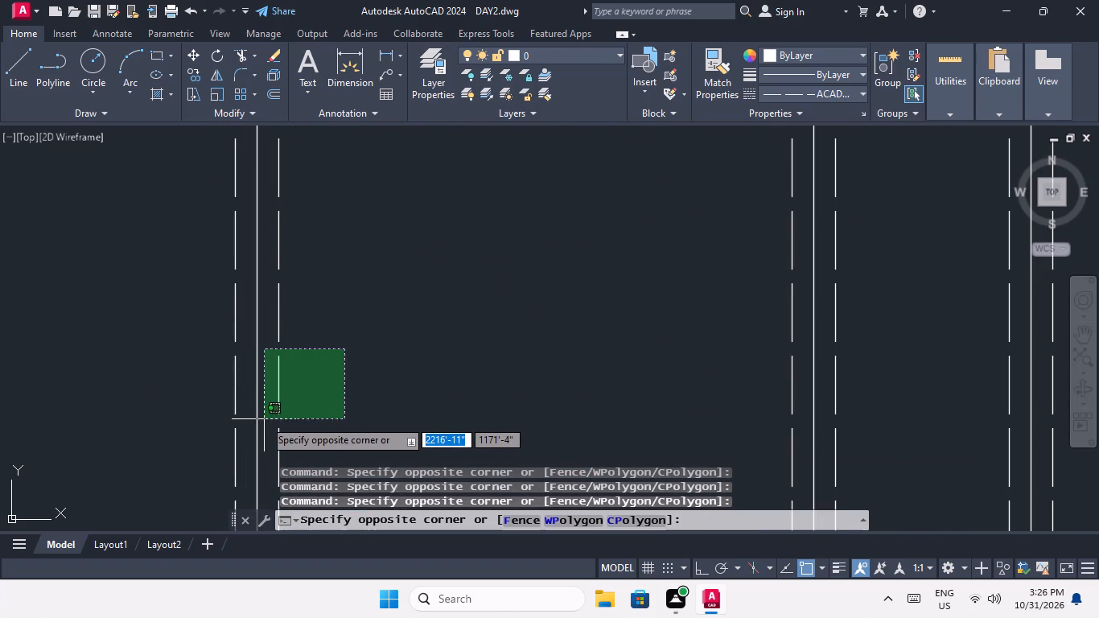
click(265, 419)
drag(248, 399, 194, 447)
click(183, 451)
Add both dashed lines joining the third and fourth rows along the third and fourth columns from the west to the selection.
scroll(189, 398, down, 3)
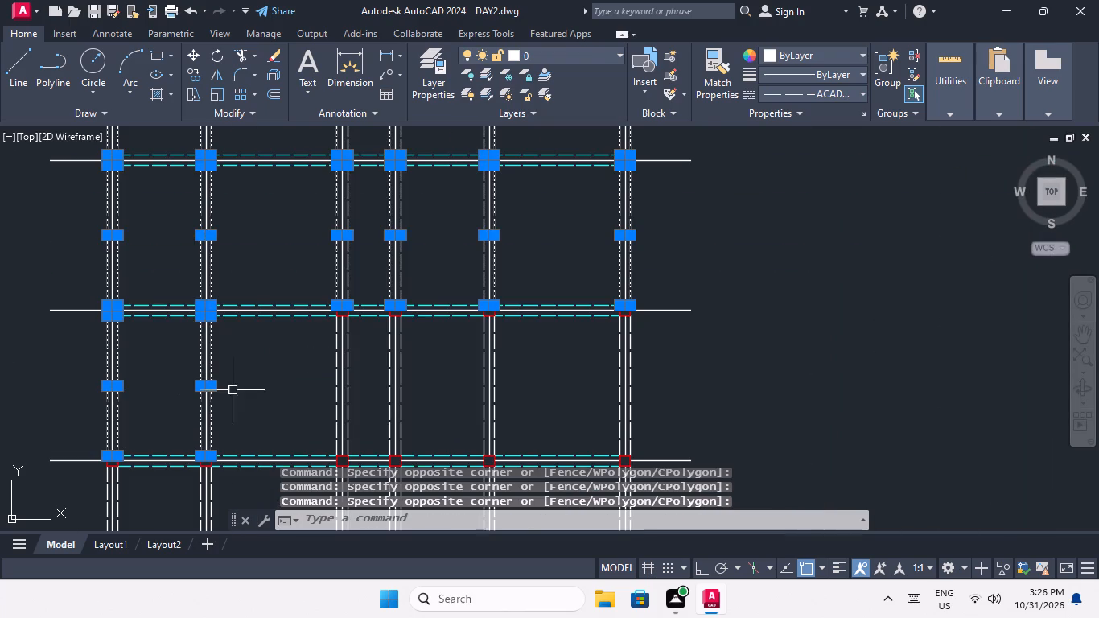
scroll(363, 401, up, 3)
drag(360, 325, 326, 377)
click(282, 411)
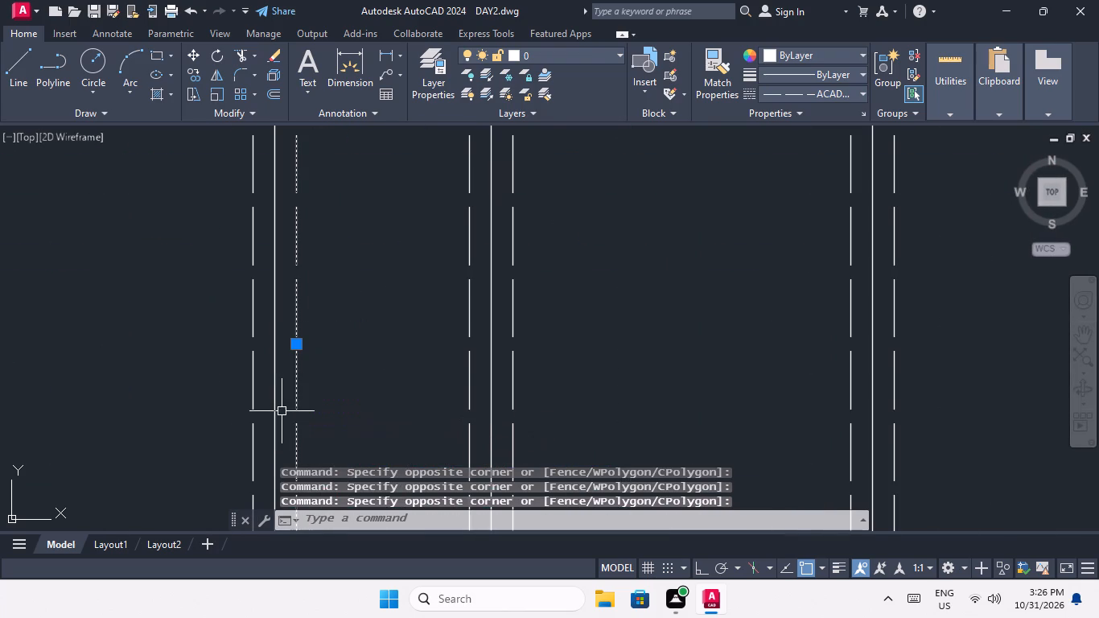
drag(261, 385, 208, 465)
click(204, 468)
scroll(212, 400, down, 3)
scroll(298, 399, up, 2)
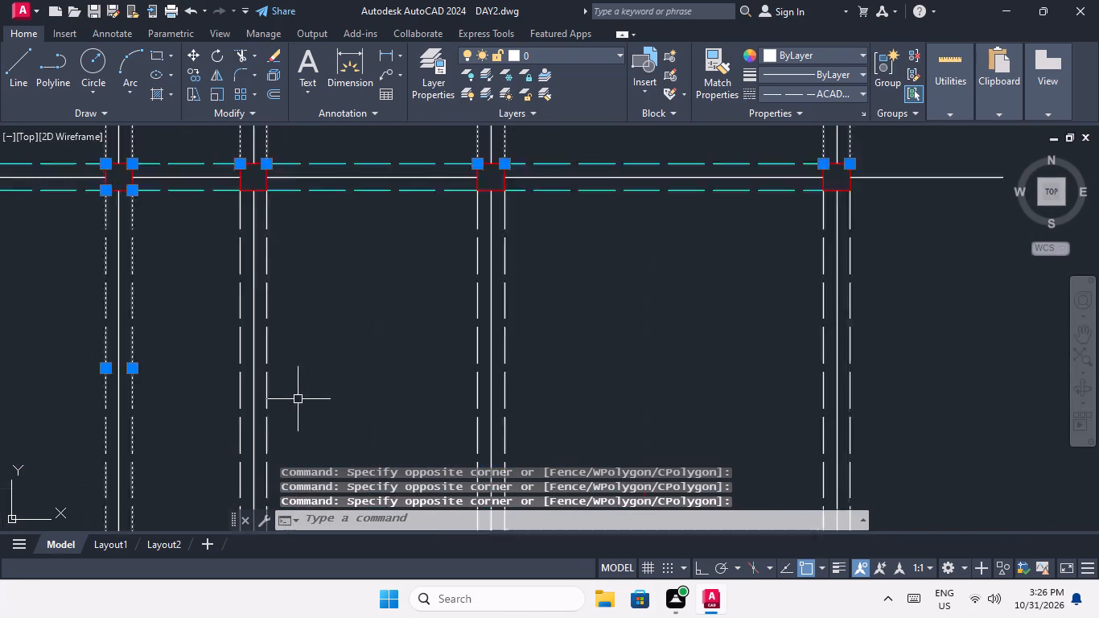
scroll(298, 399, up, 1)
drag(309, 340, 258, 398)
click(236, 420)
drag(212, 400, 205, 431)
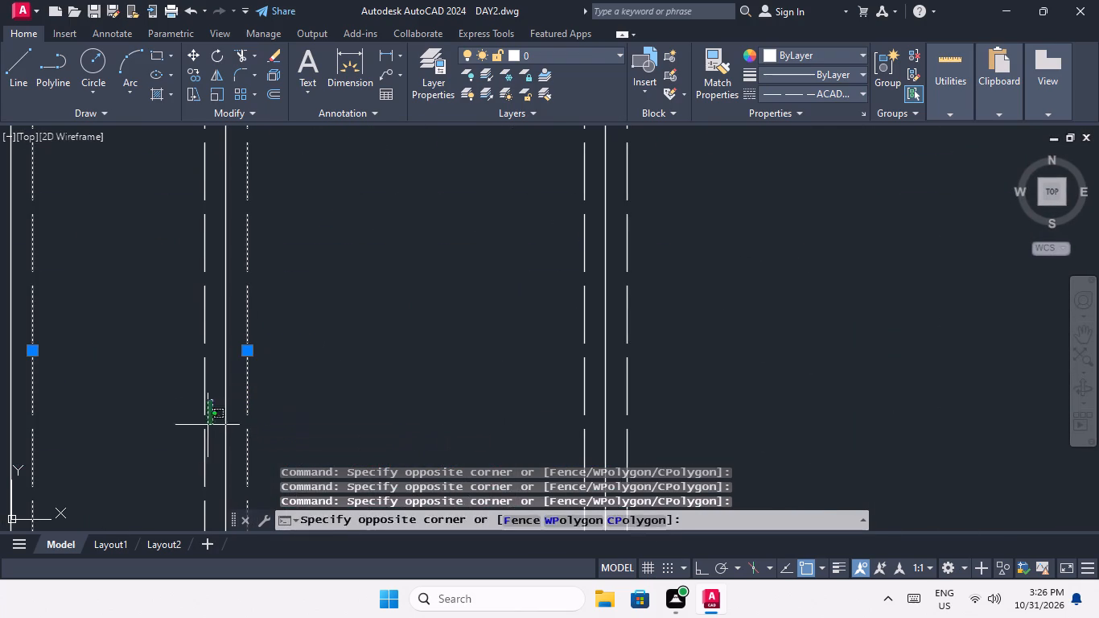
drag(205, 431, 172, 462)
click(156, 469)
Add both dashed lines joining the third and fourth rows from the north along the fifth and easternmost columns to the selection.
scroll(178, 417, down, 3)
middle_drag(296, 418, 296, 344)
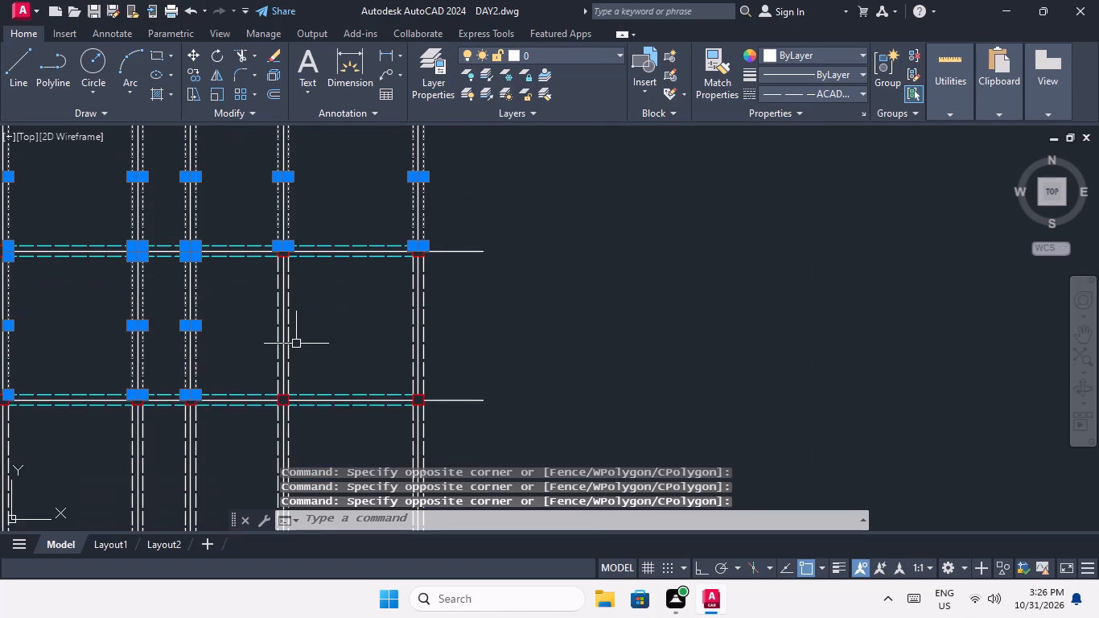
scroll(296, 341, up, 3)
drag(292, 268, 259, 328)
click(249, 345)
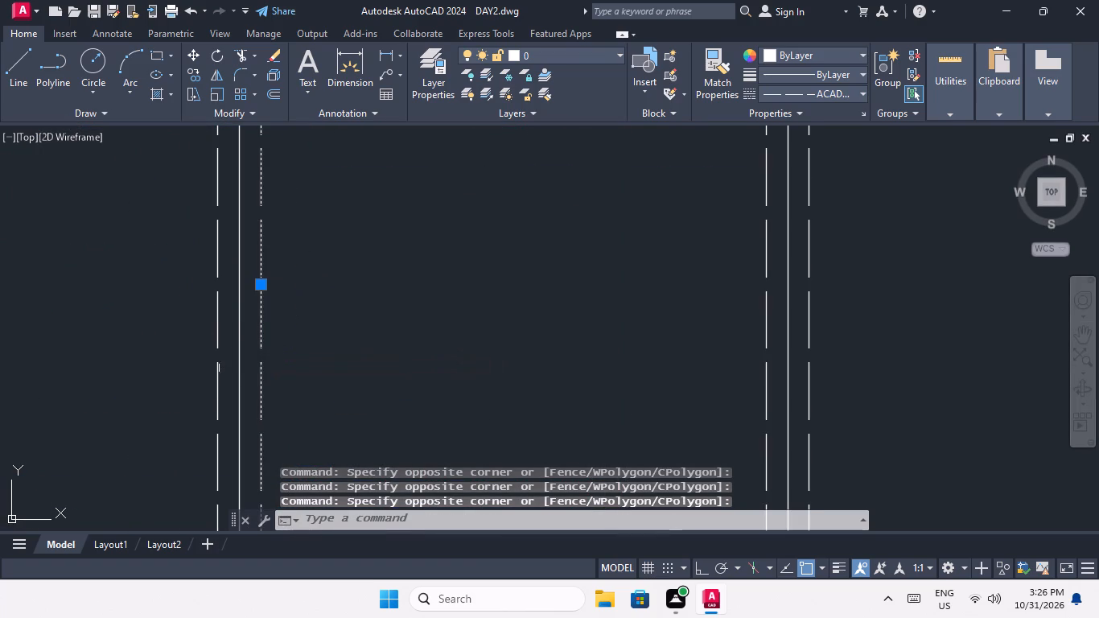
drag(228, 344, 205, 377)
click(171, 404)
scroll(185, 363, down, 3)
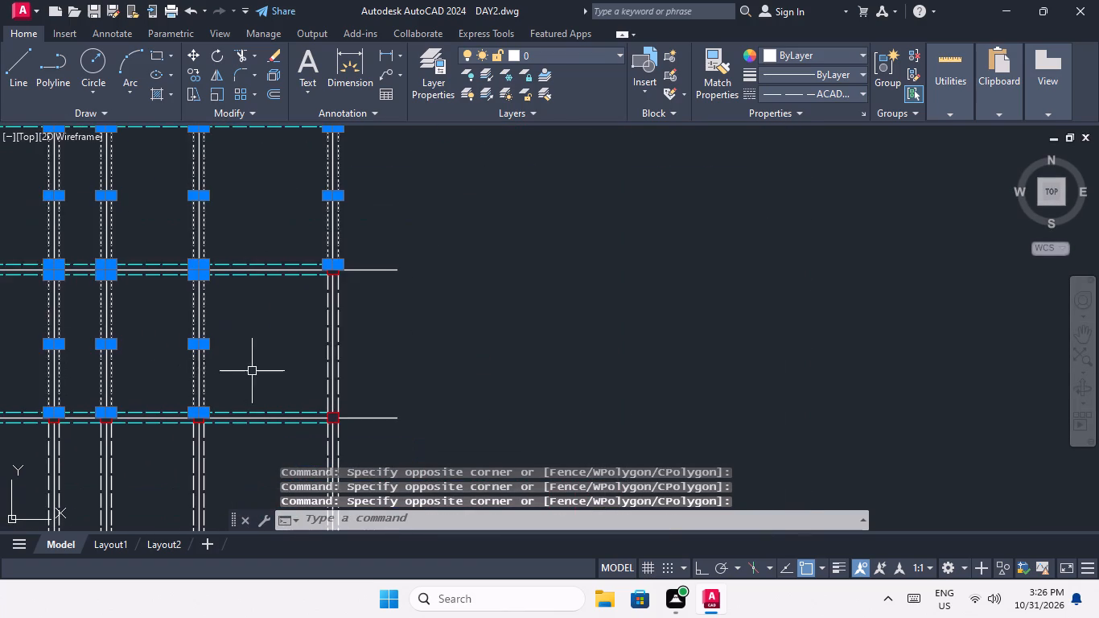
middle_drag(252, 371, 195, 314)
scroll(286, 308, up, 3)
drag(298, 266, 270, 315)
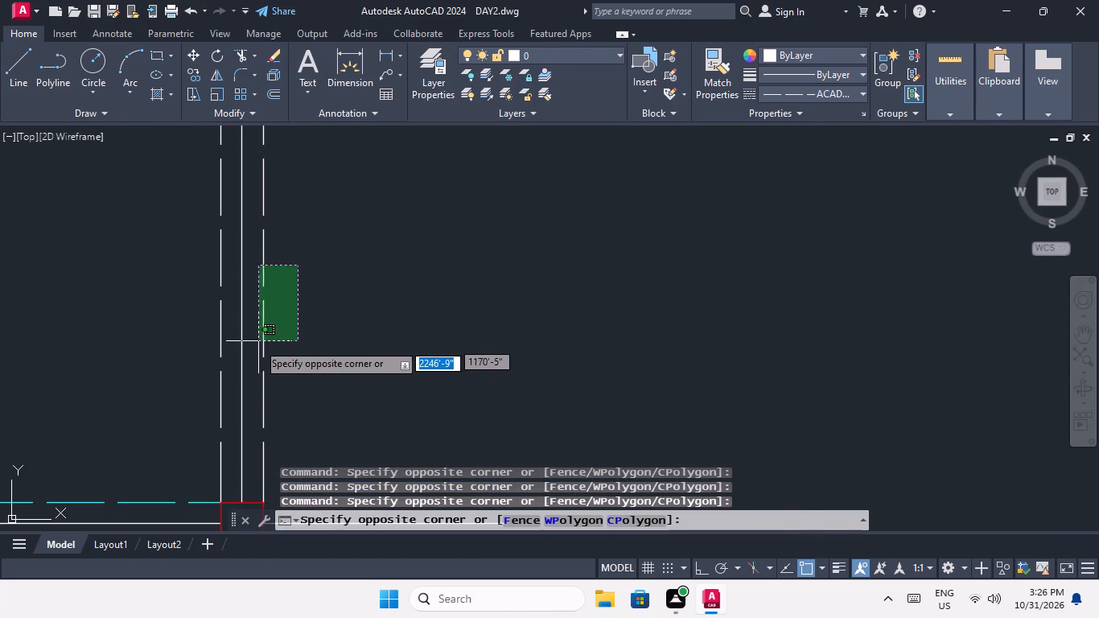
click(254, 347)
drag(230, 346, 175, 402)
click(167, 409)
Add both dashed lines joining the fourth and fifth rows from the north along the easternmost and fifth columns to the selection.
scroll(207, 340, down, 3)
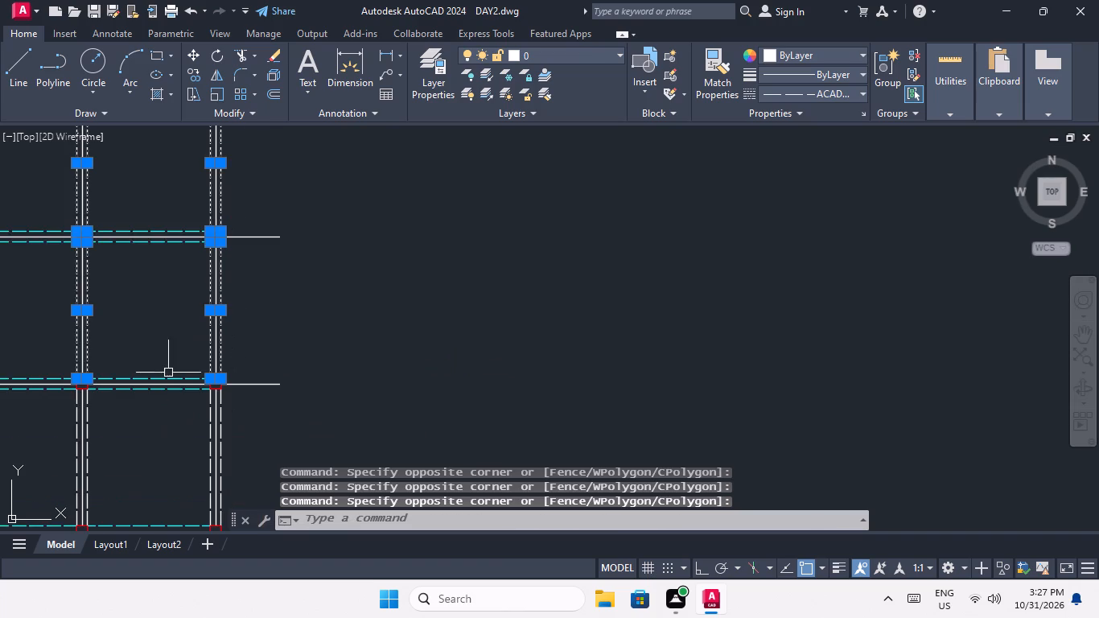
middle_drag(156, 410, 303, 323)
scroll(385, 361, up, 3)
drag(374, 307, 335, 361)
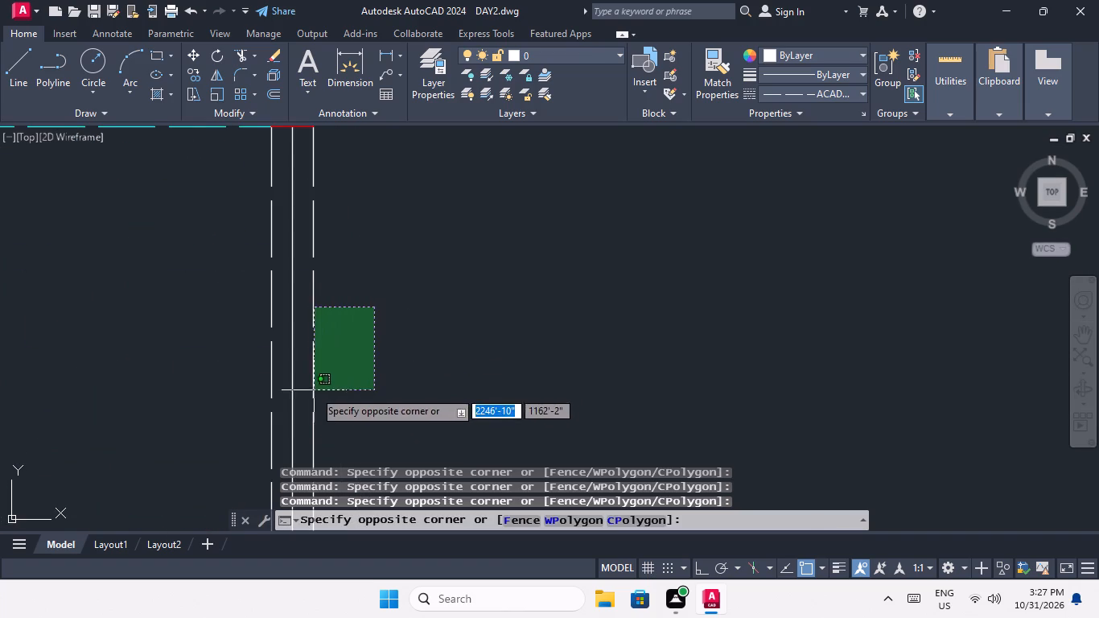
click(305, 398)
drag(283, 378, 253, 412)
click(228, 424)
scroll(246, 370, down, 2)
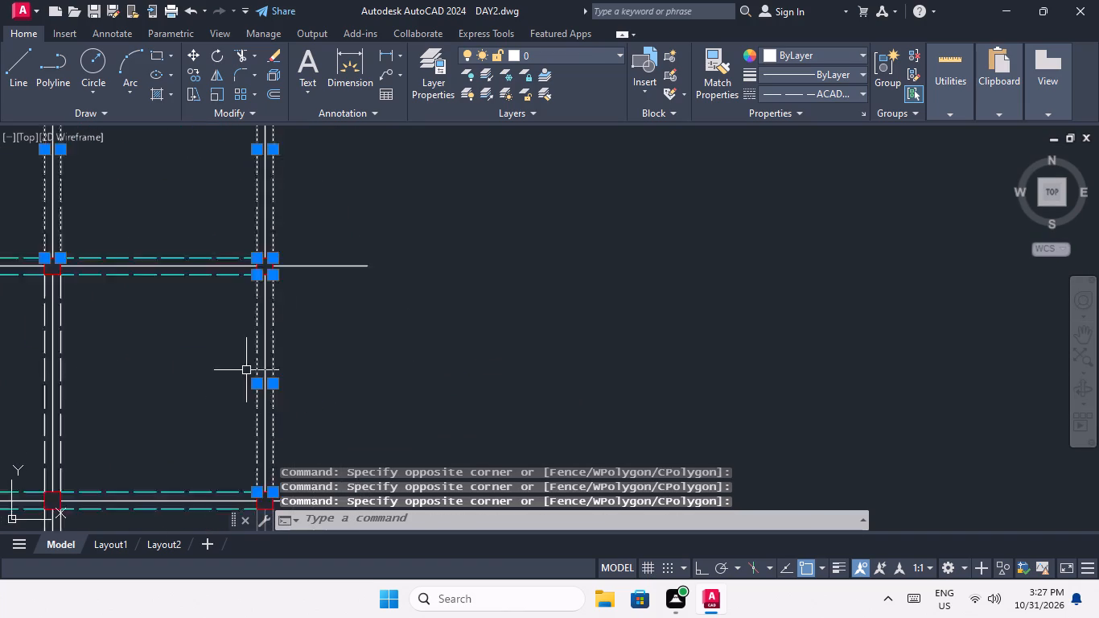
scroll(246, 370, down, 1)
middle_drag(199, 403, 406, 385)
scroll(309, 373, up, 3)
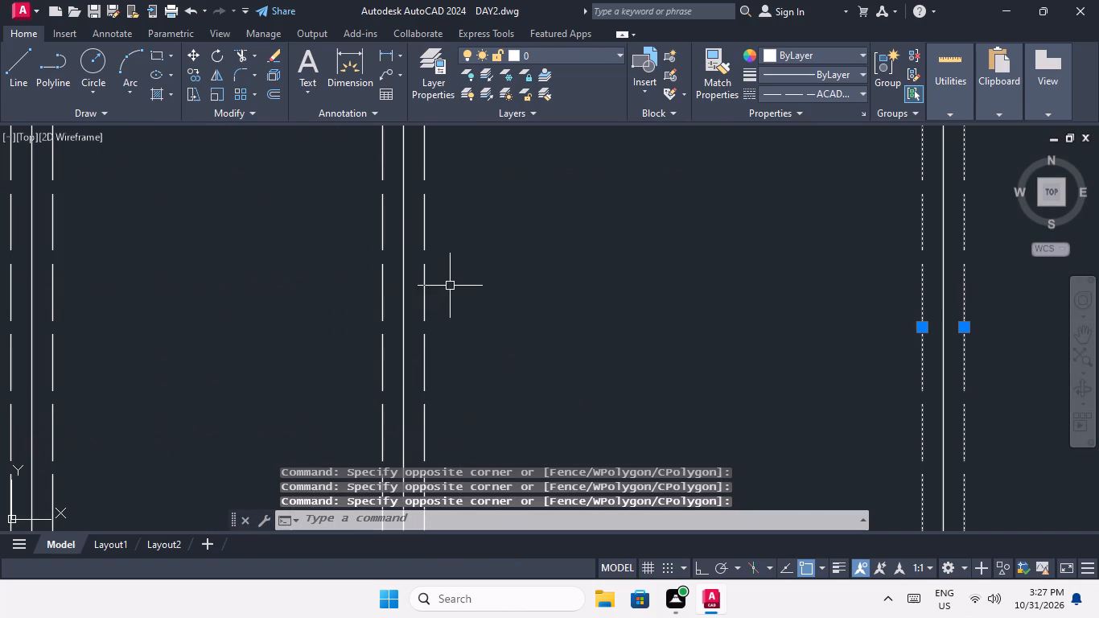
drag(458, 282, 439, 369)
click(413, 385)
drag(397, 367, 352, 412)
click(349, 414)
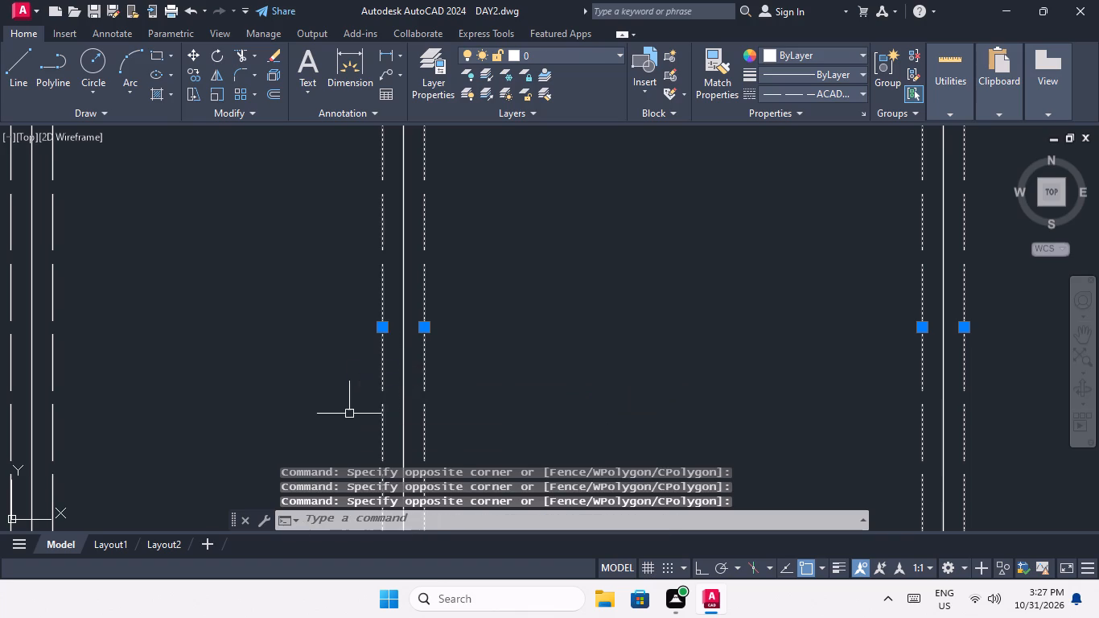
Add both dashed lines joining the fourth and fifth rows along the fourth and third columns from the west to the selection.
scroll(365, 370, down, 3)
middle_drag(326, 383, 474, 385)
scroll(433, 373, up, 3)
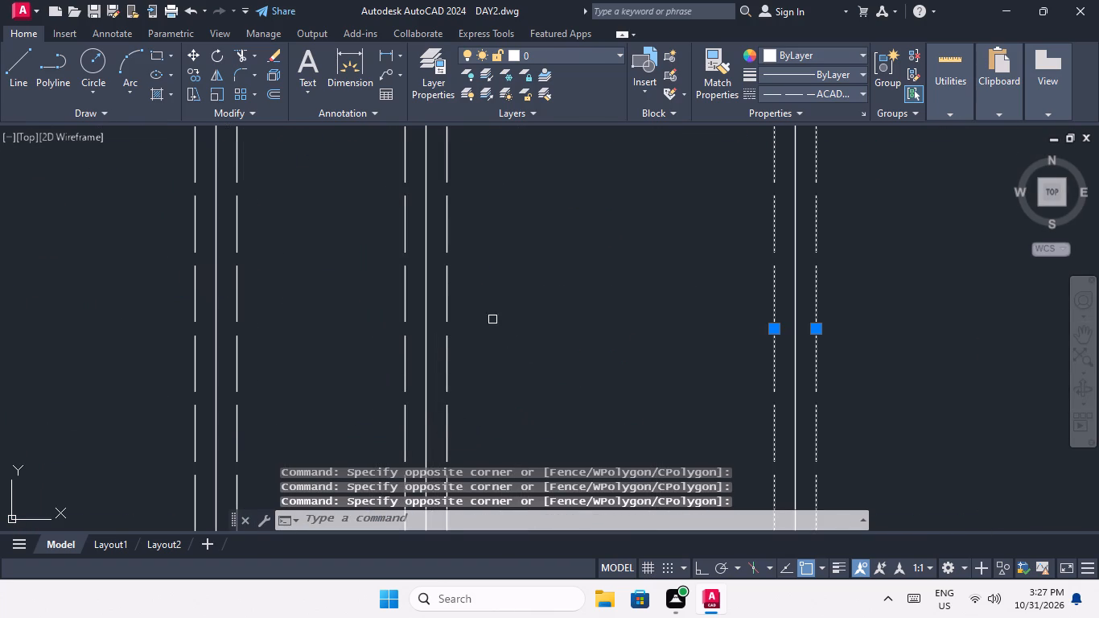
drag(494, 314, 464, 369)
click(440, 393)
drag(414, 379, 392, 414)
click(375, 426)
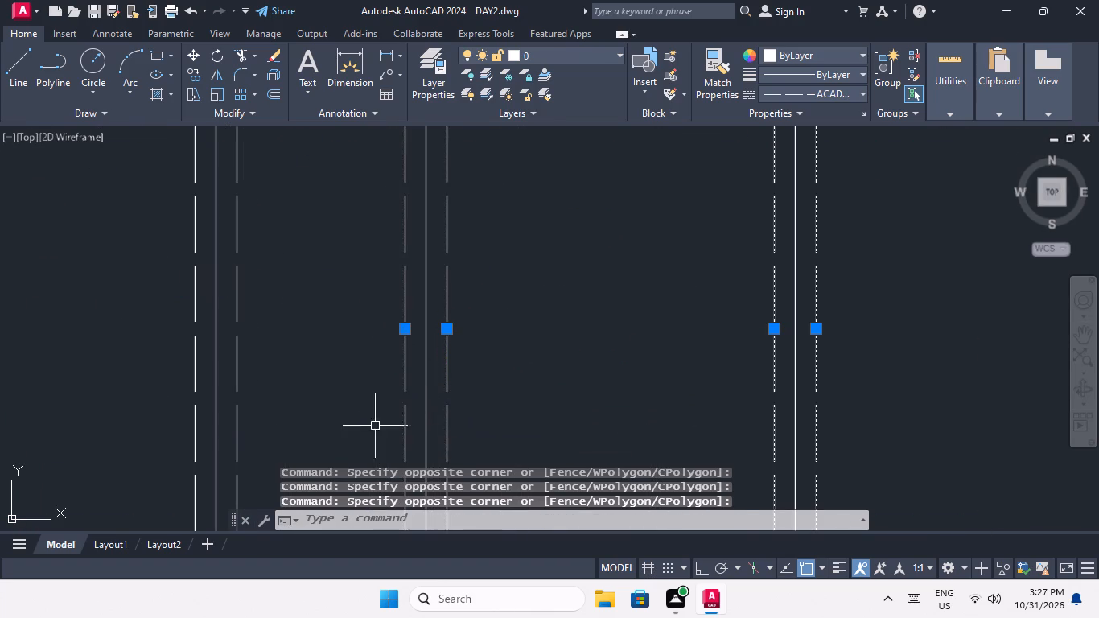
scroll(382, 395, down, 2)
scroll(318, 402, up, 3)
drag(404, 338, 382, 377)
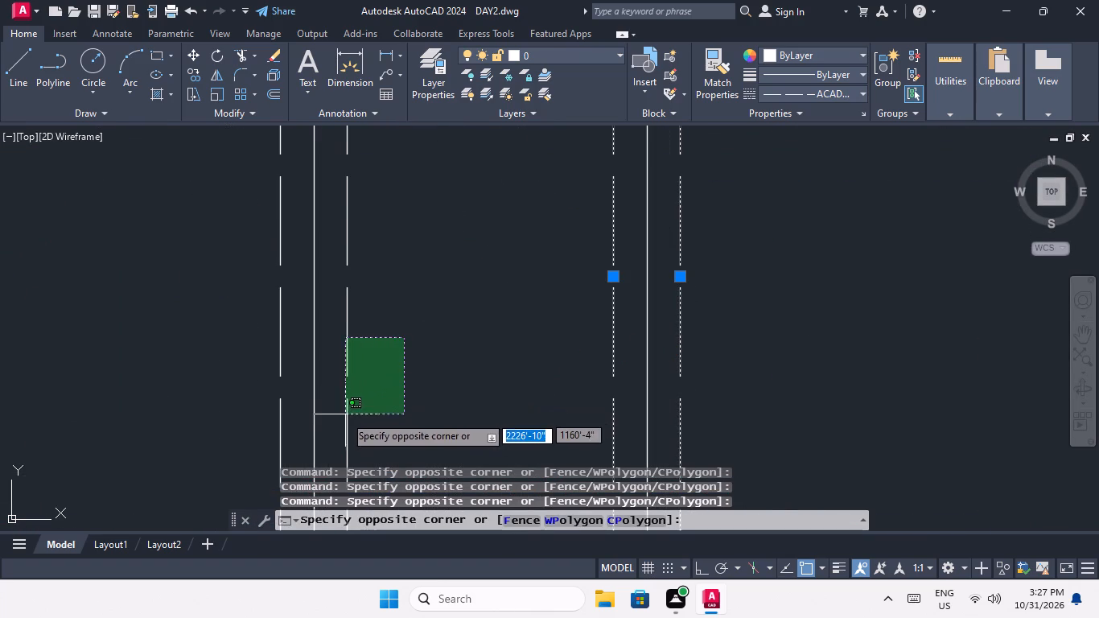
click(338, 418)
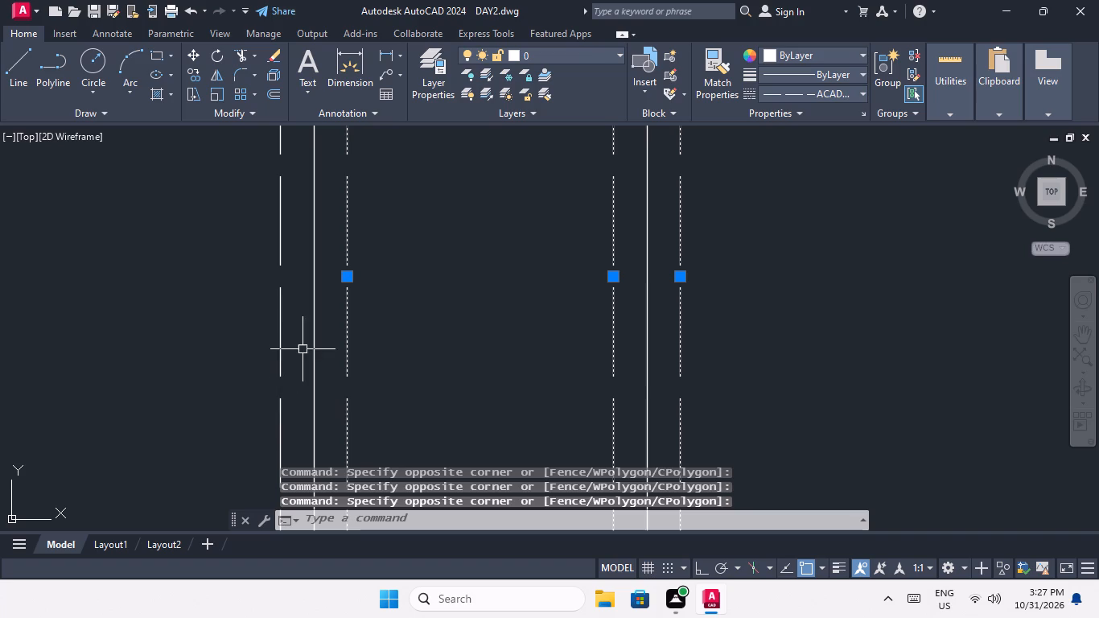
drag(295, 344, 286, 368)
click(253, 406)
Add both dashed lines joining the fourth and fifth rows along the second column from the west to the selection.
scroll(265, 387, down, 3)
middle_drag(205, 406, 214, 406)
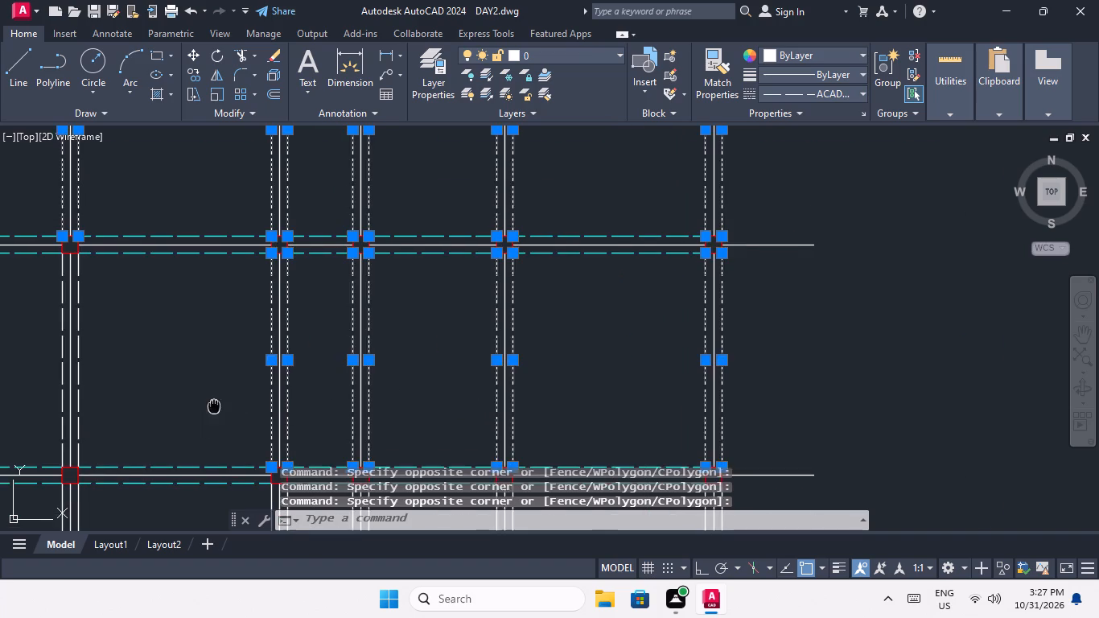
middle_drag(214, 406, 421, 400)
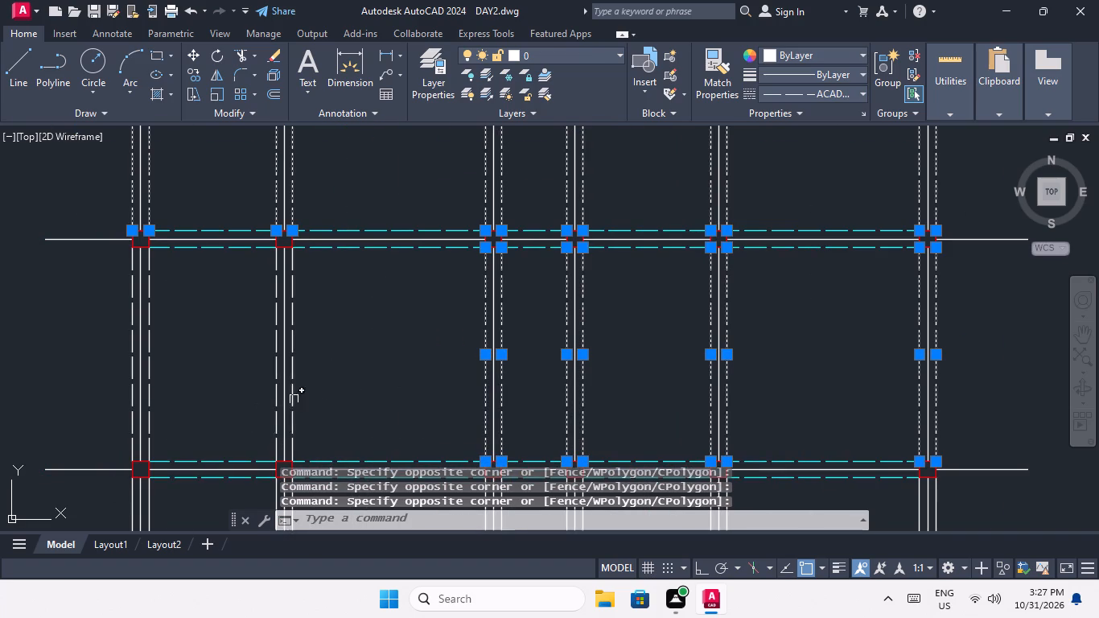
scroll(308, 386, up, 2)
drag(324, 289, 293, 344)
click(260, 383)
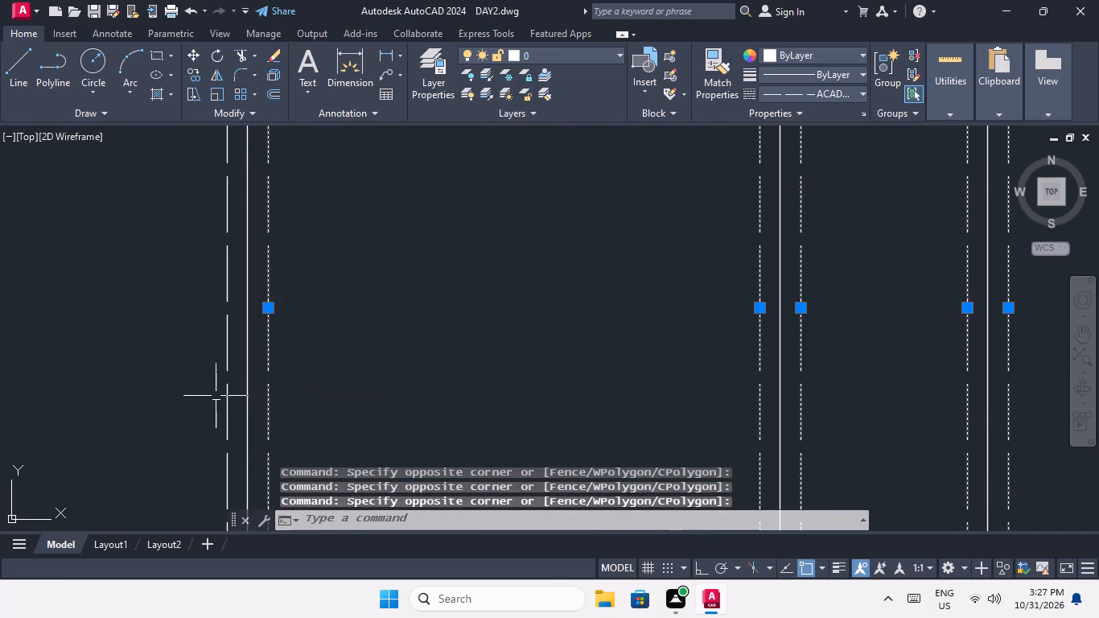
drag(233, 377, 204, 432)
click(192, 439)
Add both dashed lines joining the fourth and fifth rows along the westernmost column to the selection.
scroll(205, 406, down, 3)
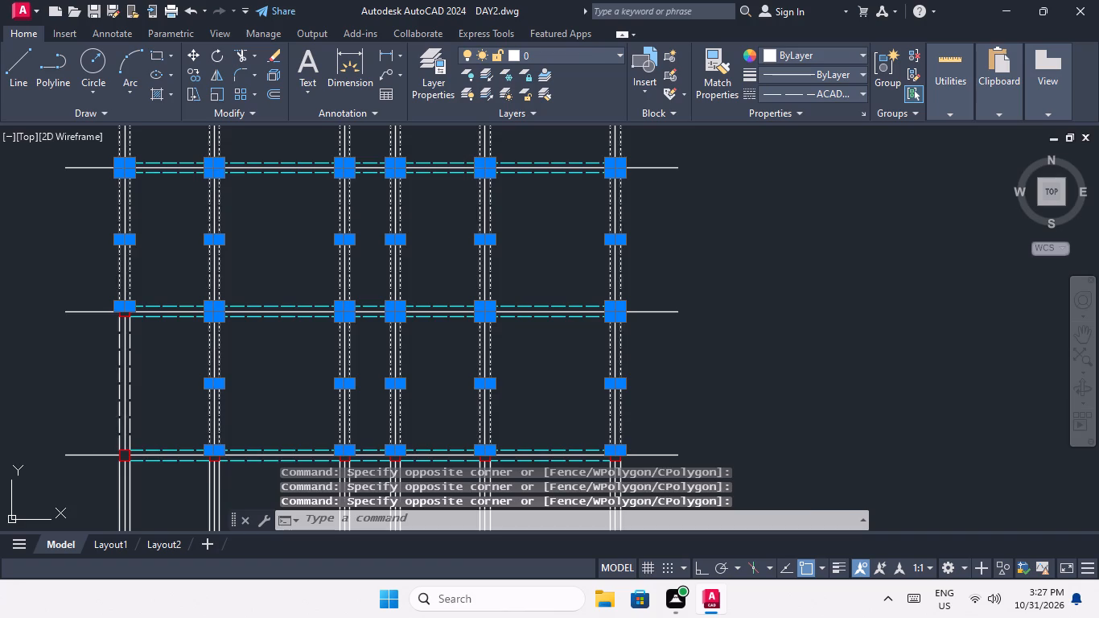
scroll(121, 412, up, 5)
drag(179, 340, 135, 398)
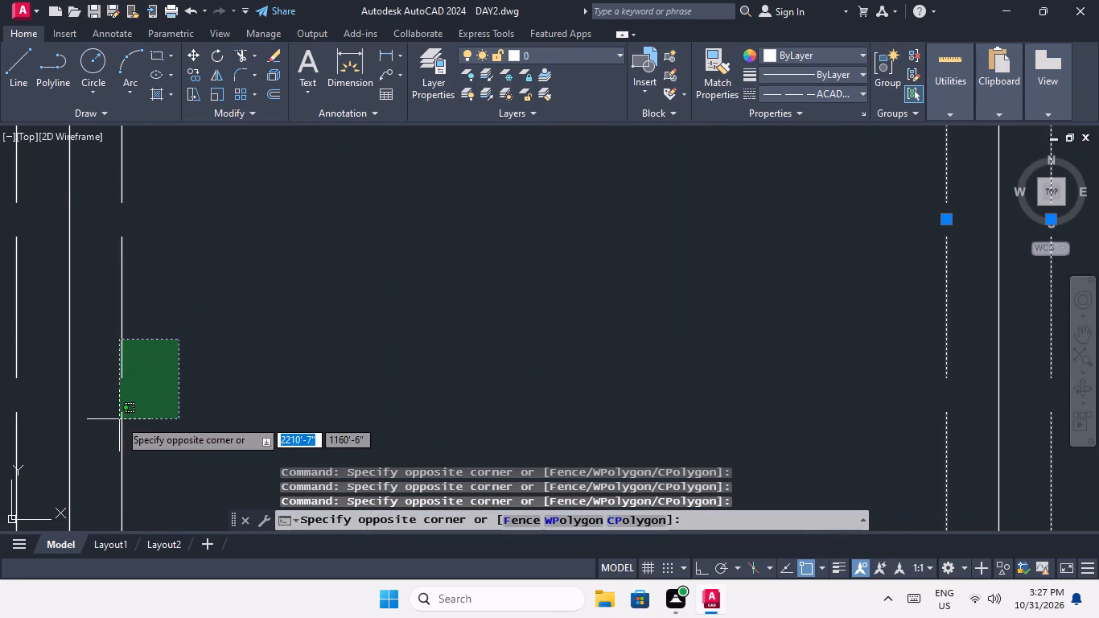
drag(109, 431, 123, 433)
middle_drag(161, 423, 296, 405)
scroll(297, 405, up, 1)
scroll(290, 399, down, 1)
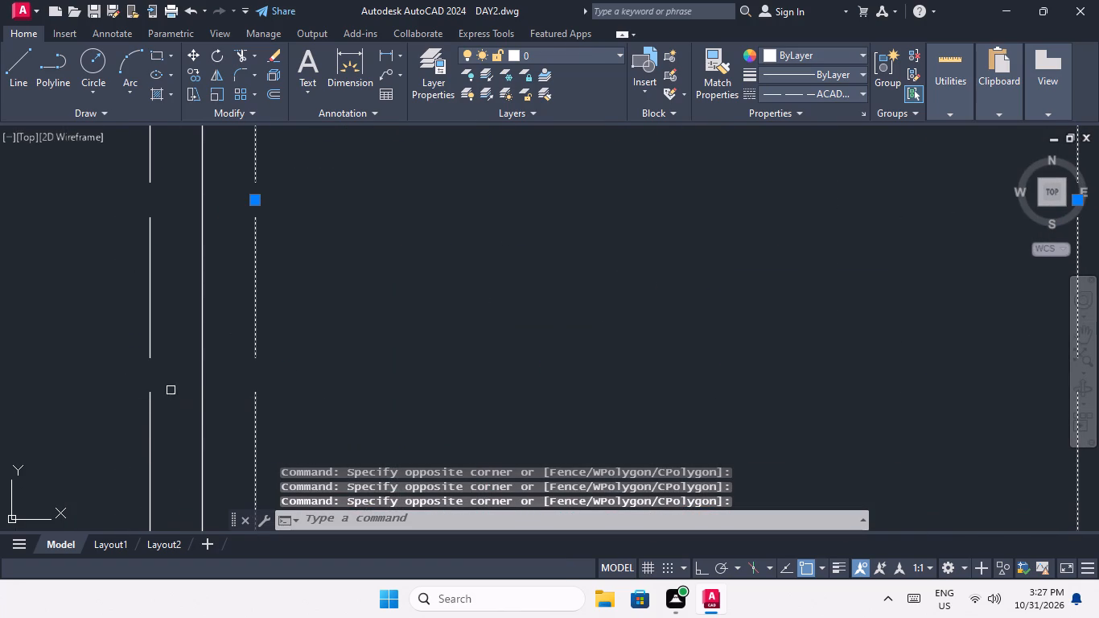
drag(171, 372, 130, 426)
click(118, 437)
Set the colour of the selected vertical dashed lines to cyan and clear the selection.
scroll(150, 336, down, 4)
middle_drag(205, 356, 166, 405)
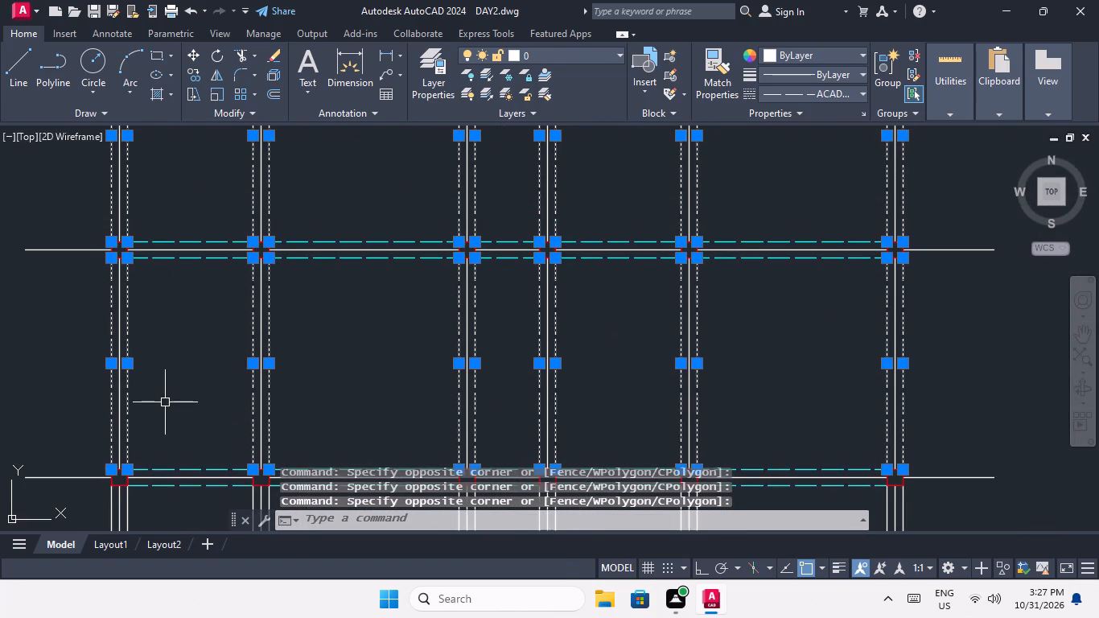
middle_drag(164, 402, 193, 294)
scroll(200, 278, down, 3)
scroll(191, 329, up, 4)
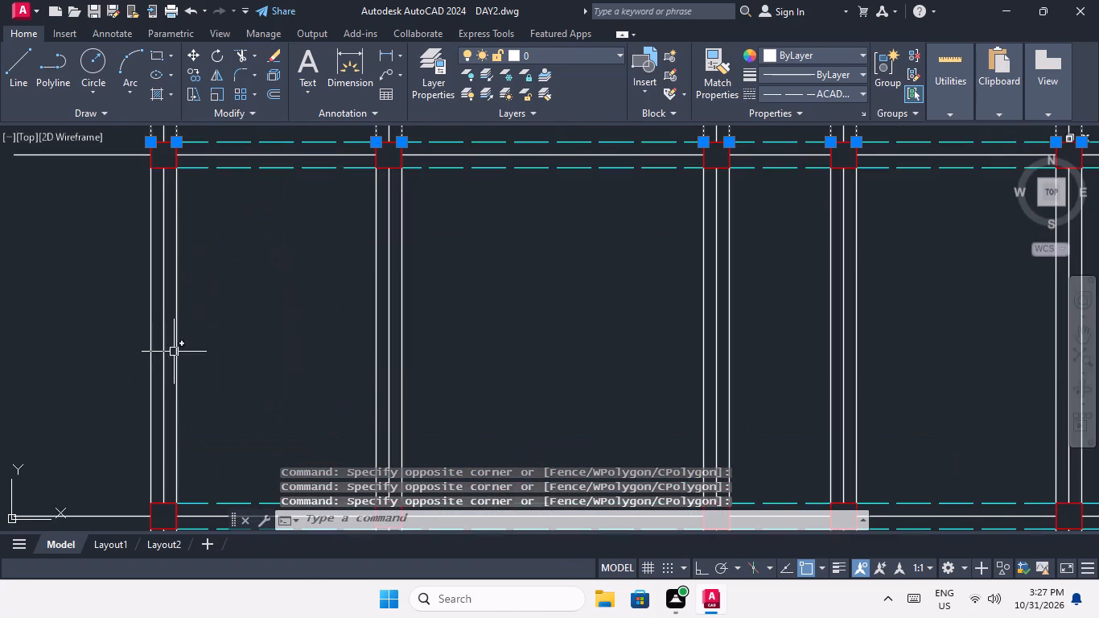
scroll(174, 352, up, 3)
scroll(189, 340, down, 4)
middle_drag(221, 346, 177, 346)
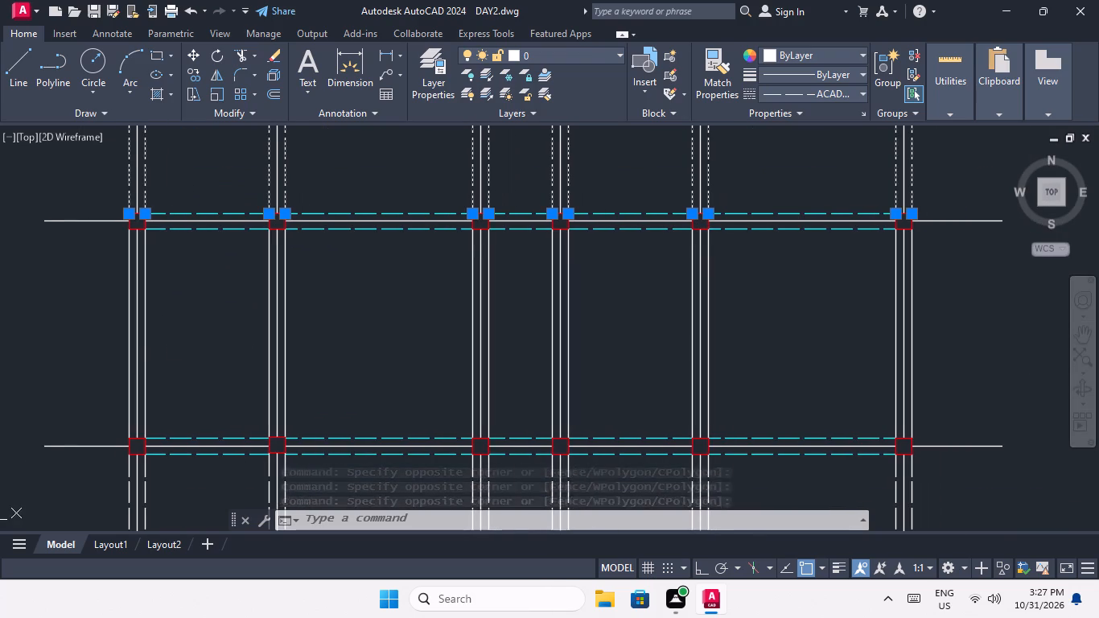
middle_drag(177, 346, 176, 346)
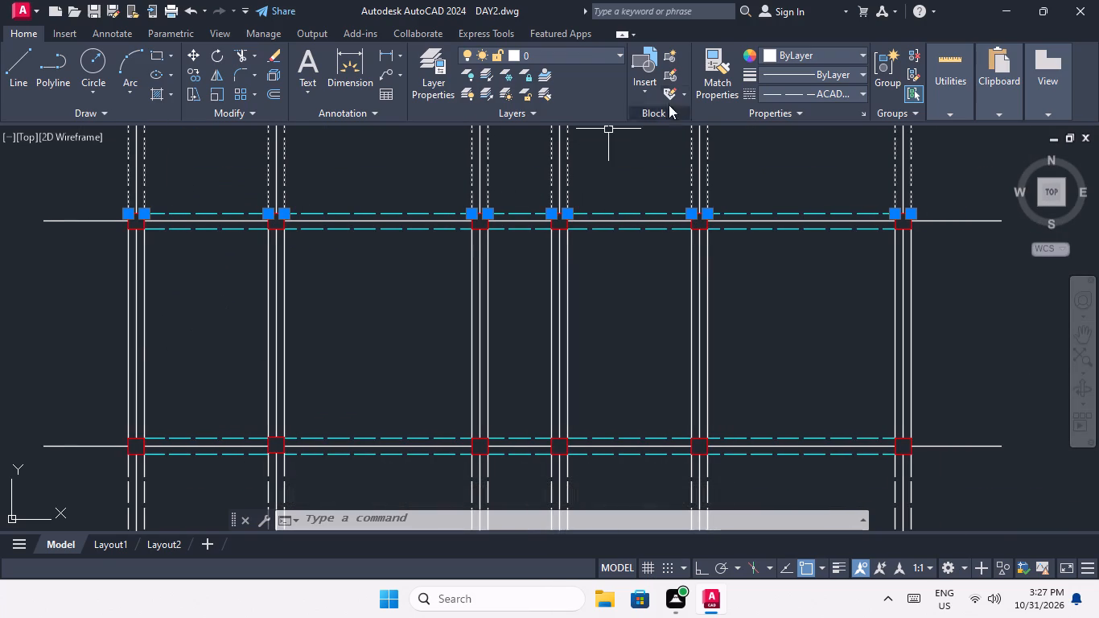
click(817, 58)
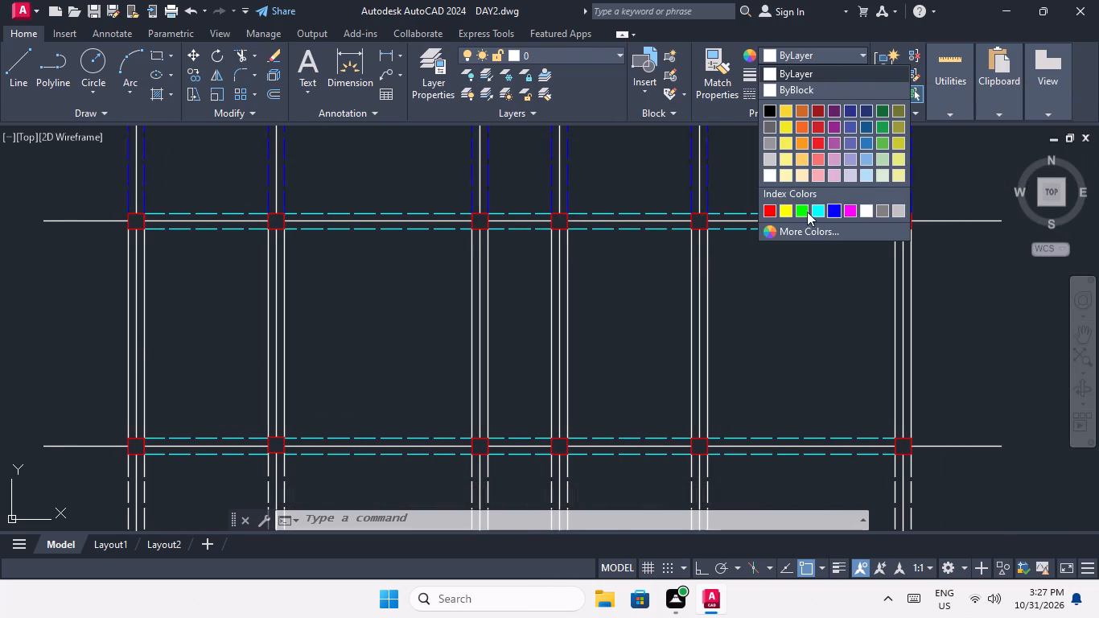
click(819, 210)
key(Escape)
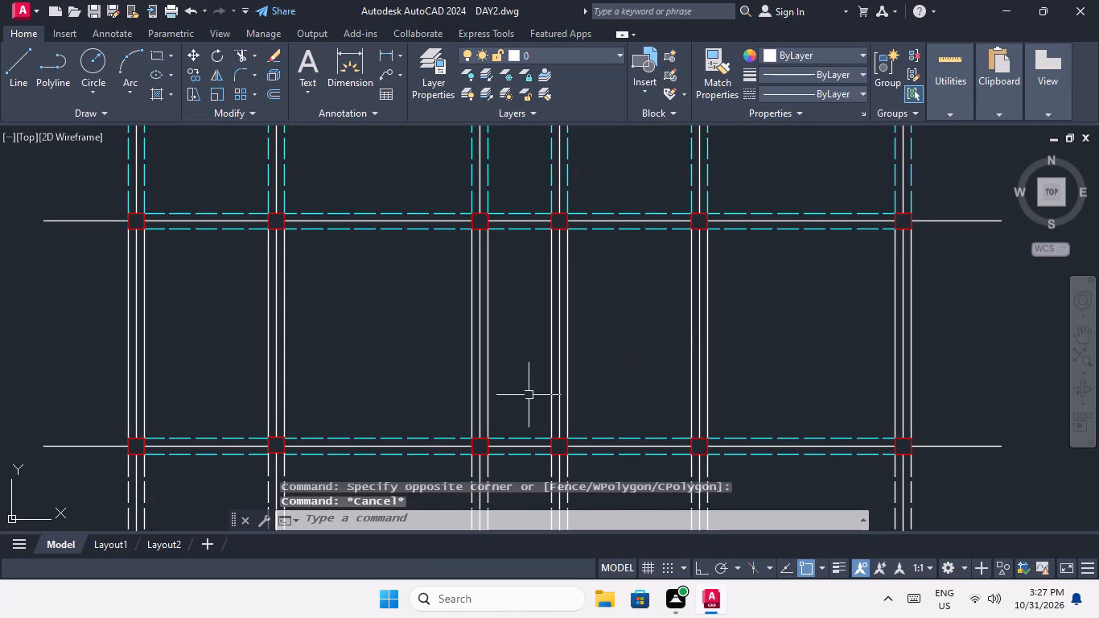
Select both solid outer lines joining the fifth and sixth rows from the north along the westernmost column.
scroll(482, 319, down, 3)
middle_drag(493, 367, 405, 281)
scroll(311, 315, up, 3)
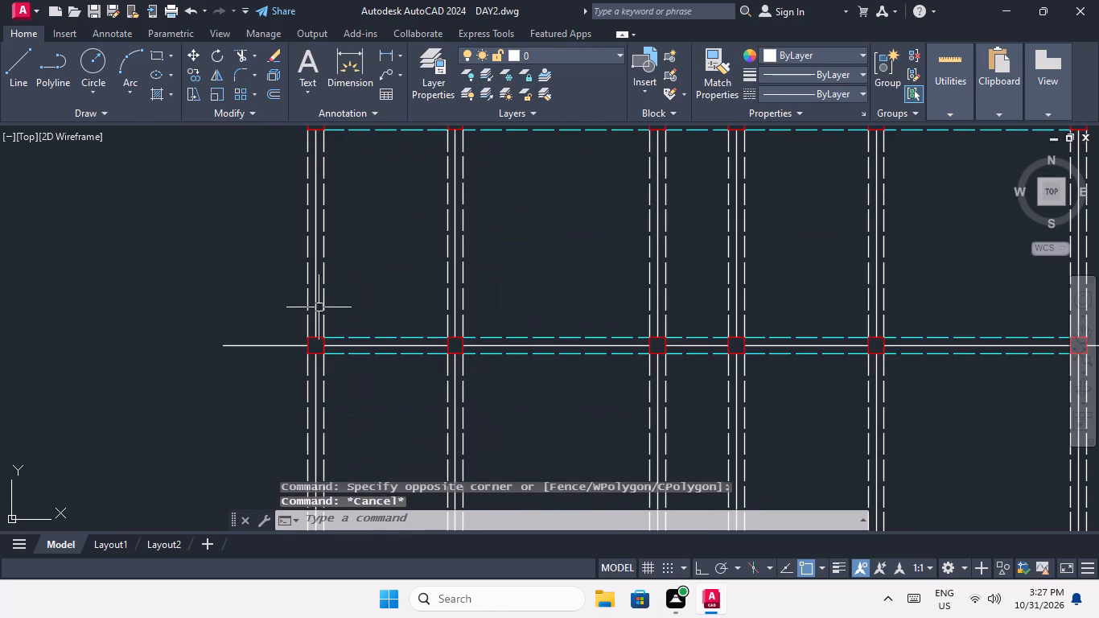
scroll(357, 290, down, 4)
middle_drag(378, 379, 372, 444)
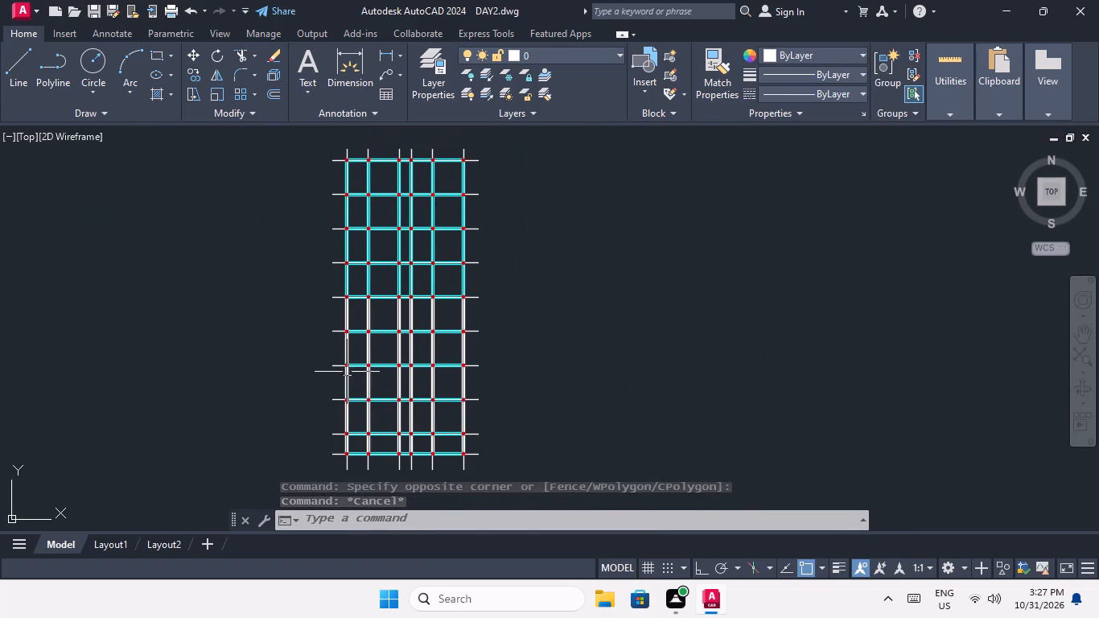
scroll(353, 300, up, 5)
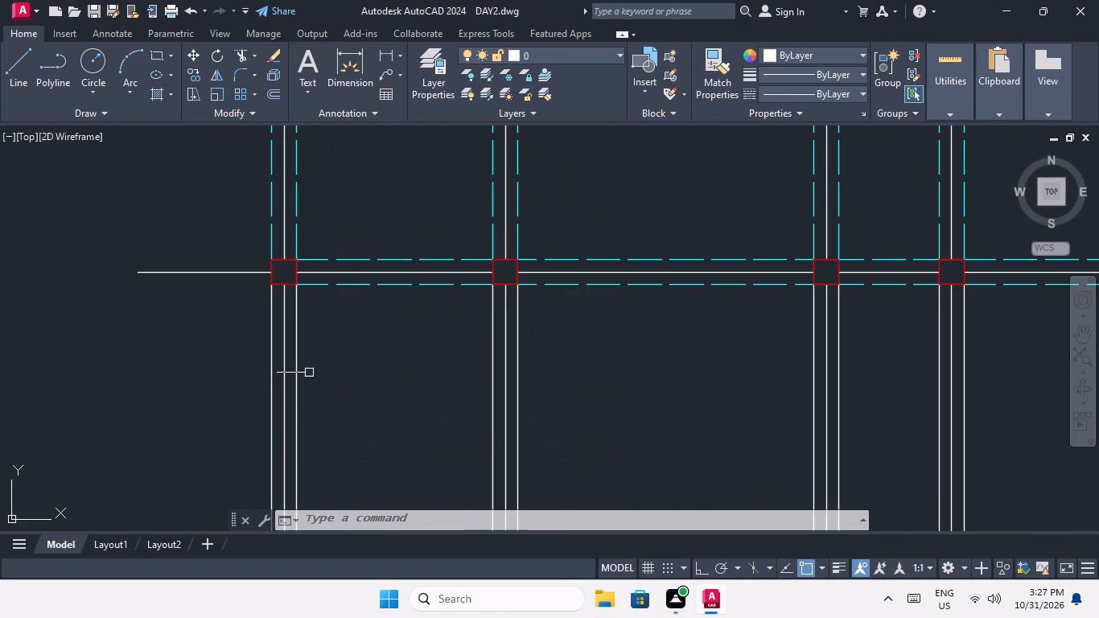
middle_drag(310, 366, 339, 274)
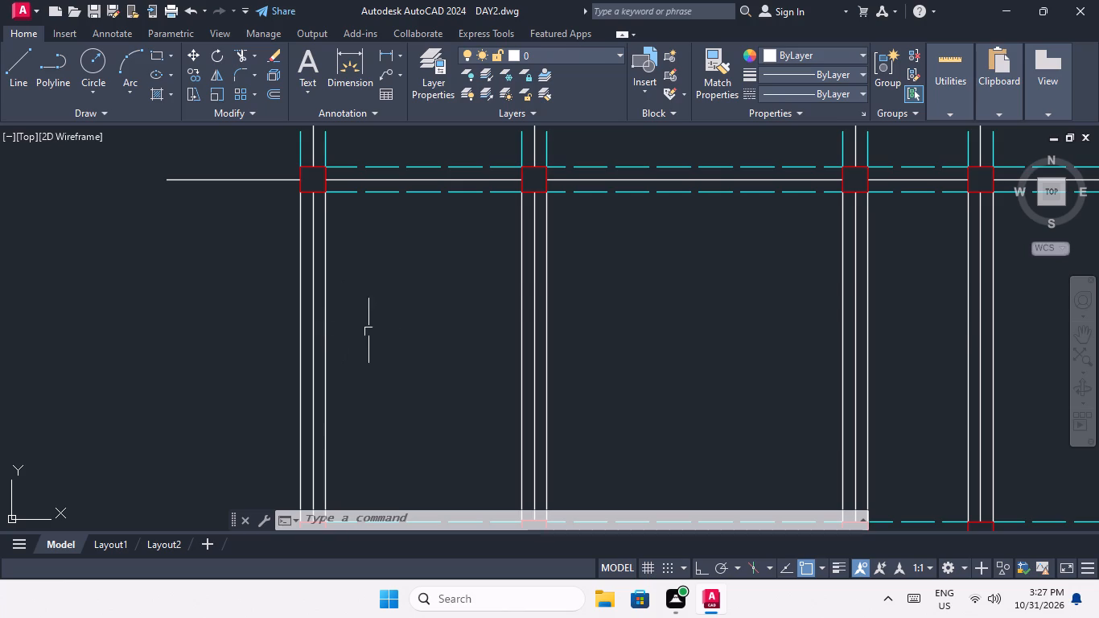
drag(354, 324, 346, 367)
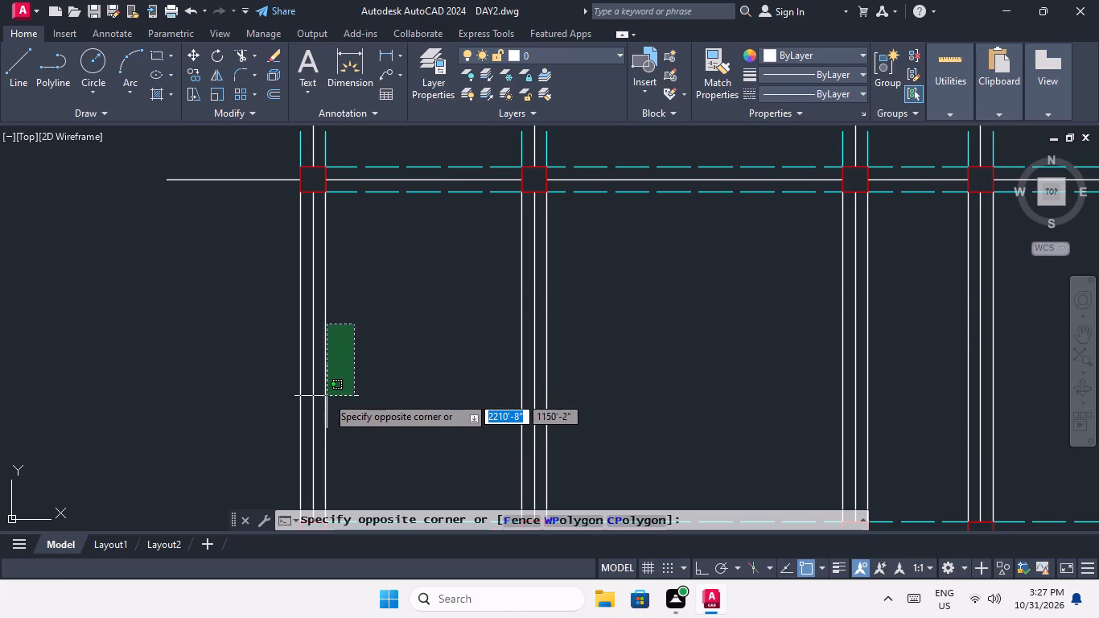
click(320, 401)
scroll(288, 393, up, 2)
drag(334, 367, 305, 402)
drag(296, 414, 298, 406)
Add both solid outer lines joining the fifth and sixth rows along the second column from the west to the selection.
scroll(303, 324, down, 3)
scroll(480, 348, up, 2)
drag(475, 272, 459, 323)
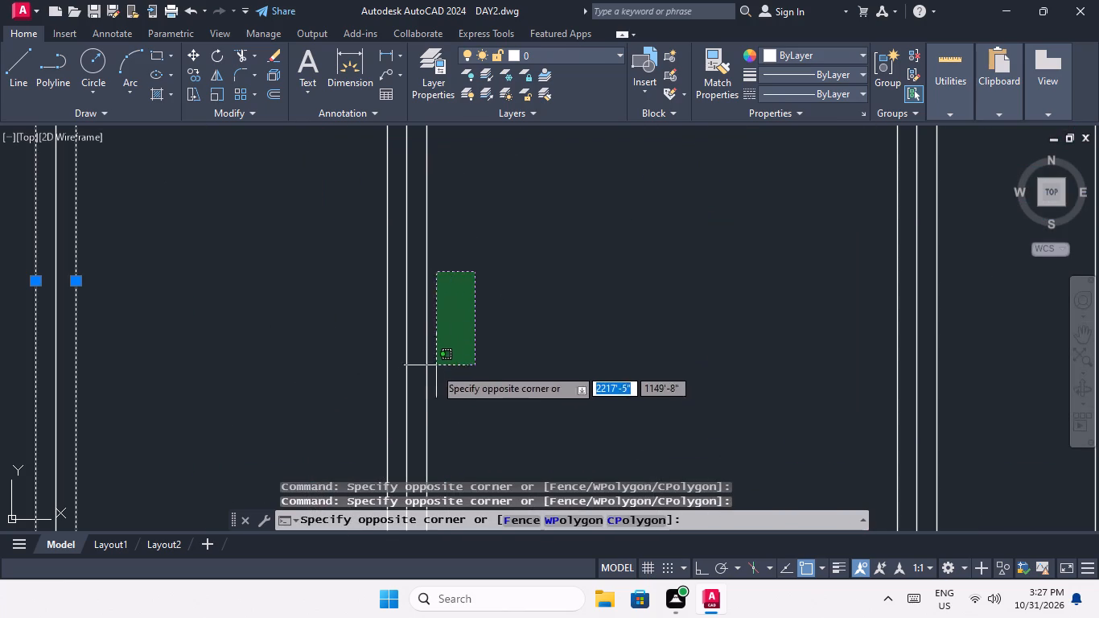
click(422, 385)
drag(394, 373, 371, 403)
drag(356, 410, 360, 402)
Add both solid outer lines joining the fifth and sixth rows along the third and fourth columns from the west to the selection.
scroll(354, 328, down, 3)
middle_drag(407, 348, 257, 335)
scroll(335, 319, up, 3)
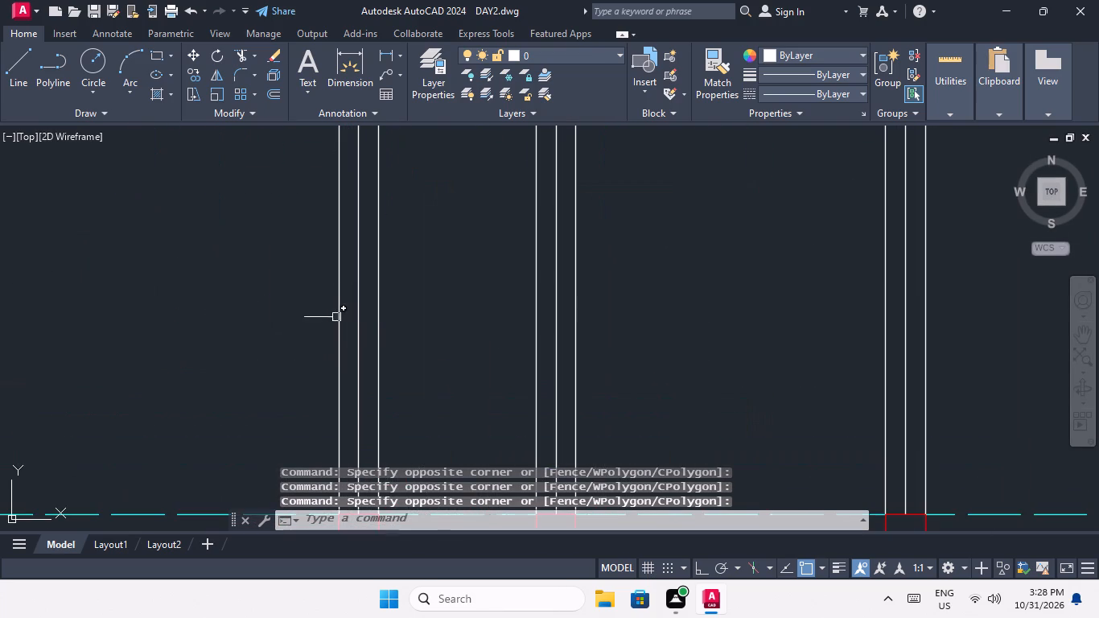
drag(396, 300, 383, 340)
click(369, 352)
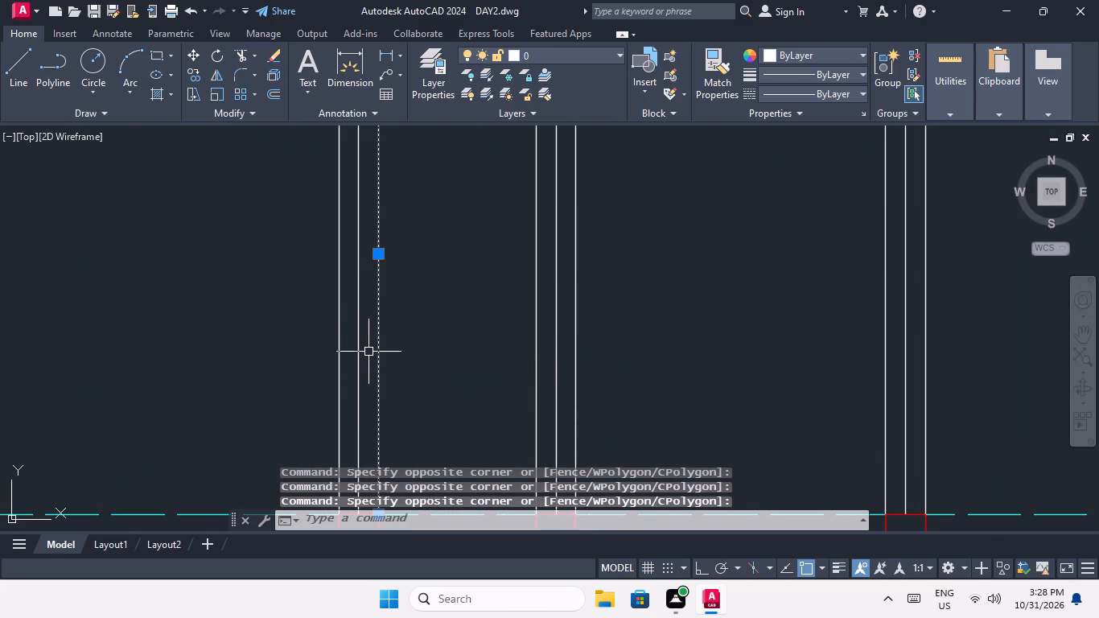
drag(348, 336, 303, 369)
click(296, 373)
scroll(316, 302, down, 3)
scroll(376, 318, up, 3)
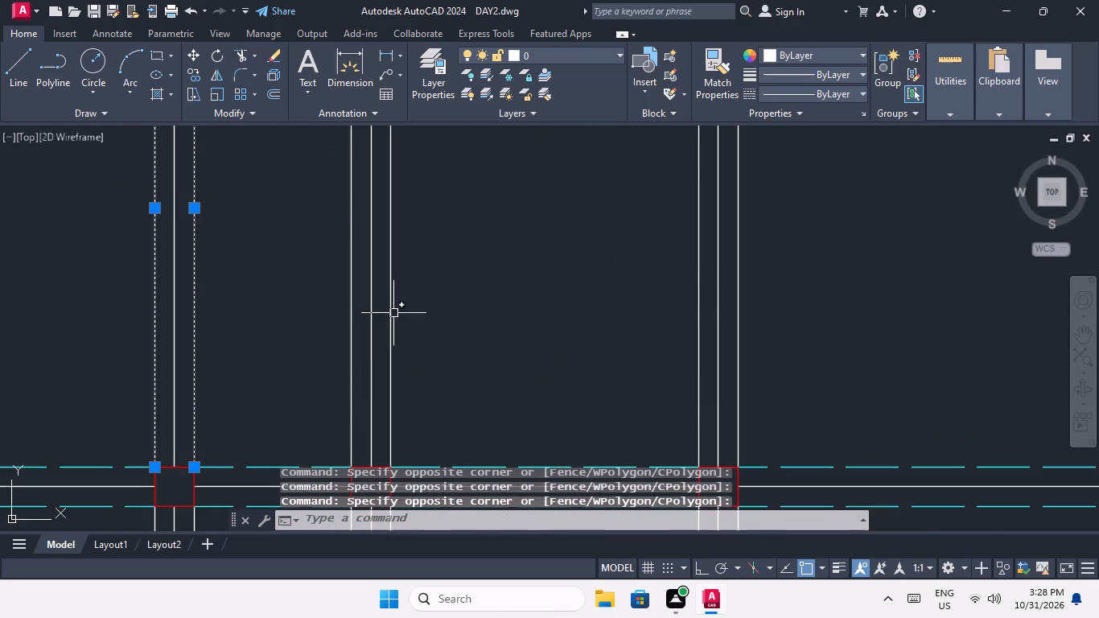
drag(414, 285, 395, 336)
click(385, 348)
drag(362, 343, 293, 390)
click(293, 390)
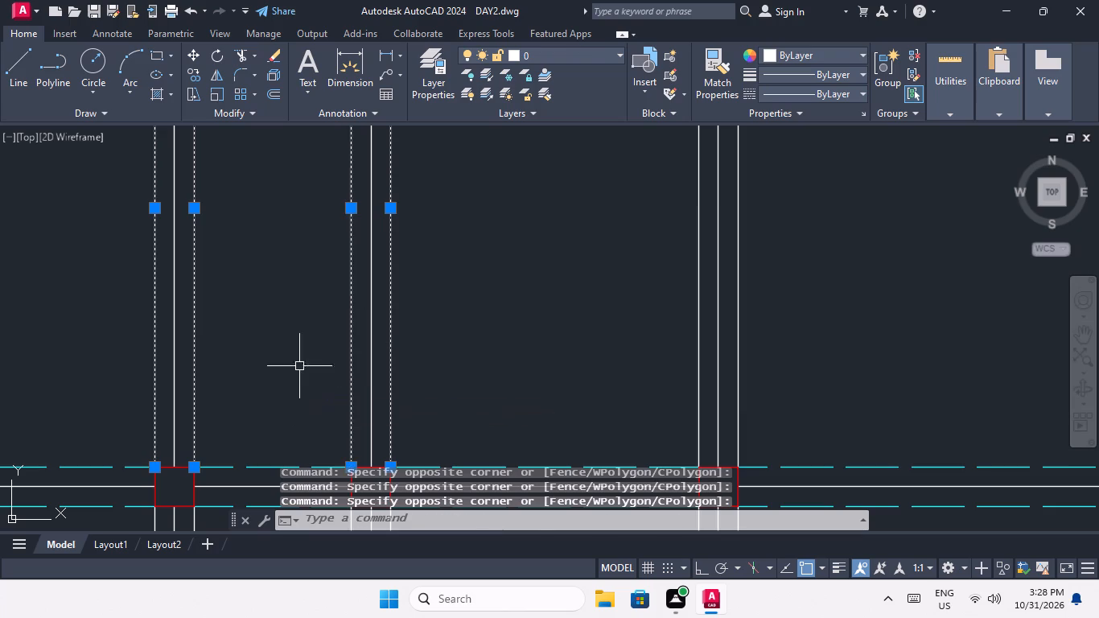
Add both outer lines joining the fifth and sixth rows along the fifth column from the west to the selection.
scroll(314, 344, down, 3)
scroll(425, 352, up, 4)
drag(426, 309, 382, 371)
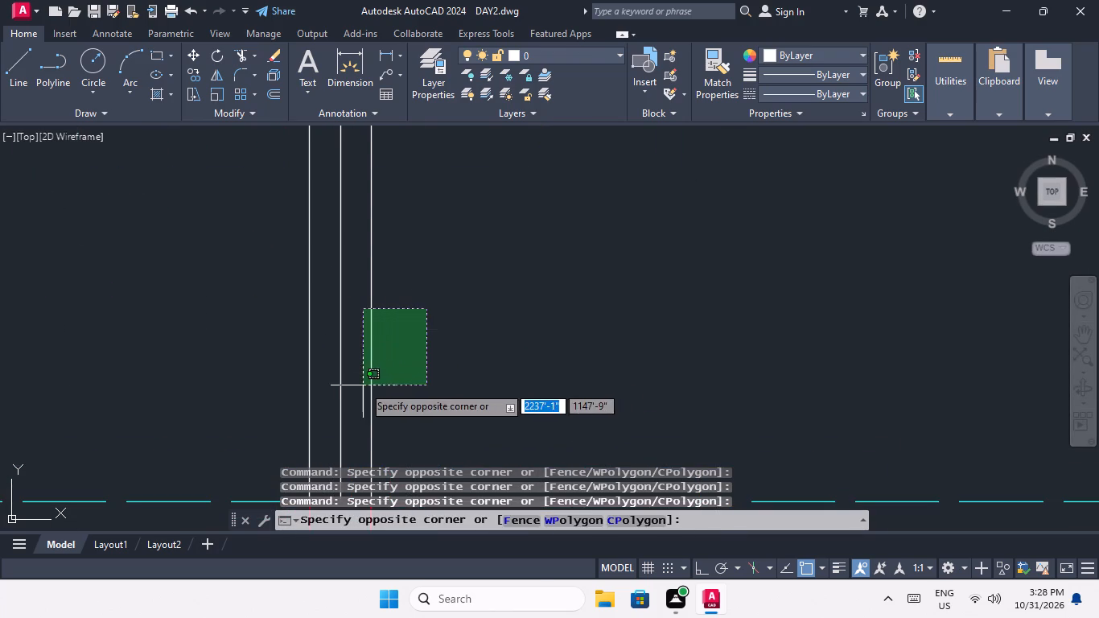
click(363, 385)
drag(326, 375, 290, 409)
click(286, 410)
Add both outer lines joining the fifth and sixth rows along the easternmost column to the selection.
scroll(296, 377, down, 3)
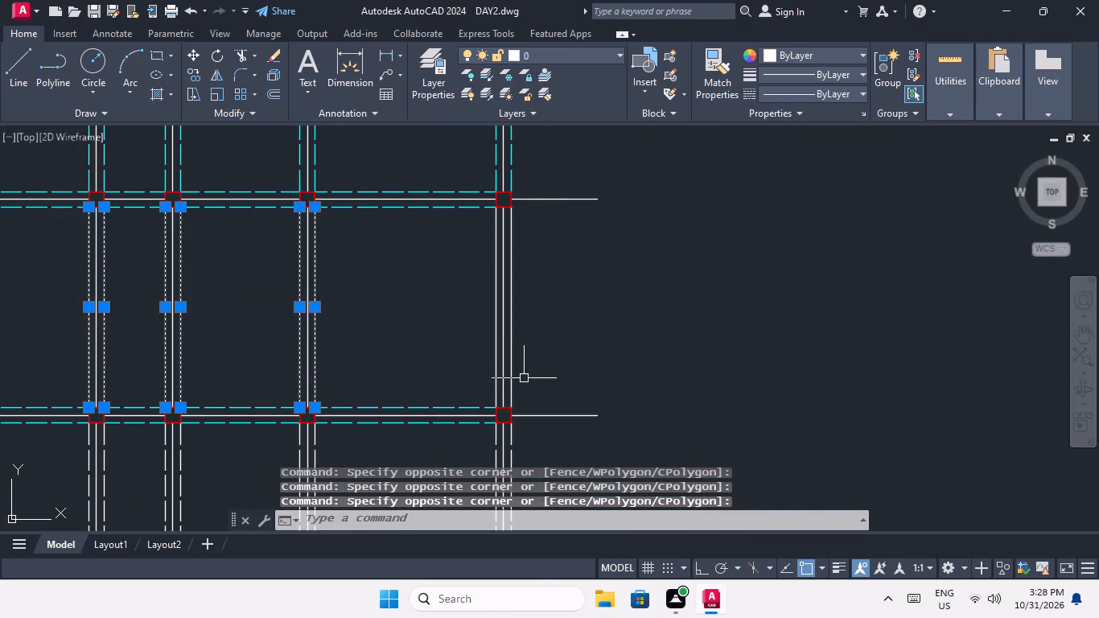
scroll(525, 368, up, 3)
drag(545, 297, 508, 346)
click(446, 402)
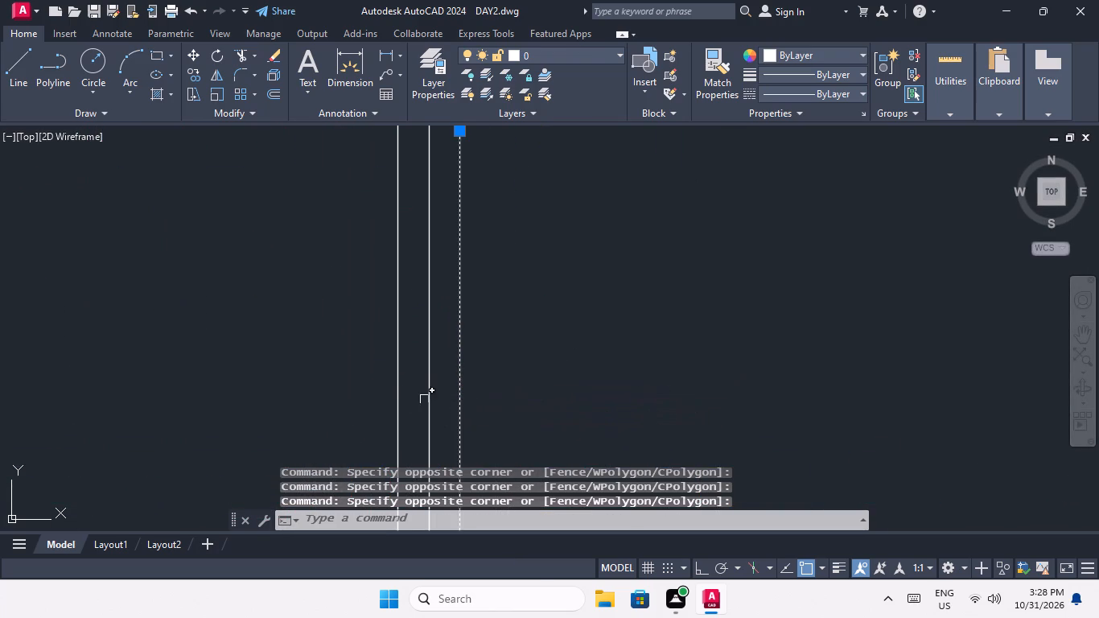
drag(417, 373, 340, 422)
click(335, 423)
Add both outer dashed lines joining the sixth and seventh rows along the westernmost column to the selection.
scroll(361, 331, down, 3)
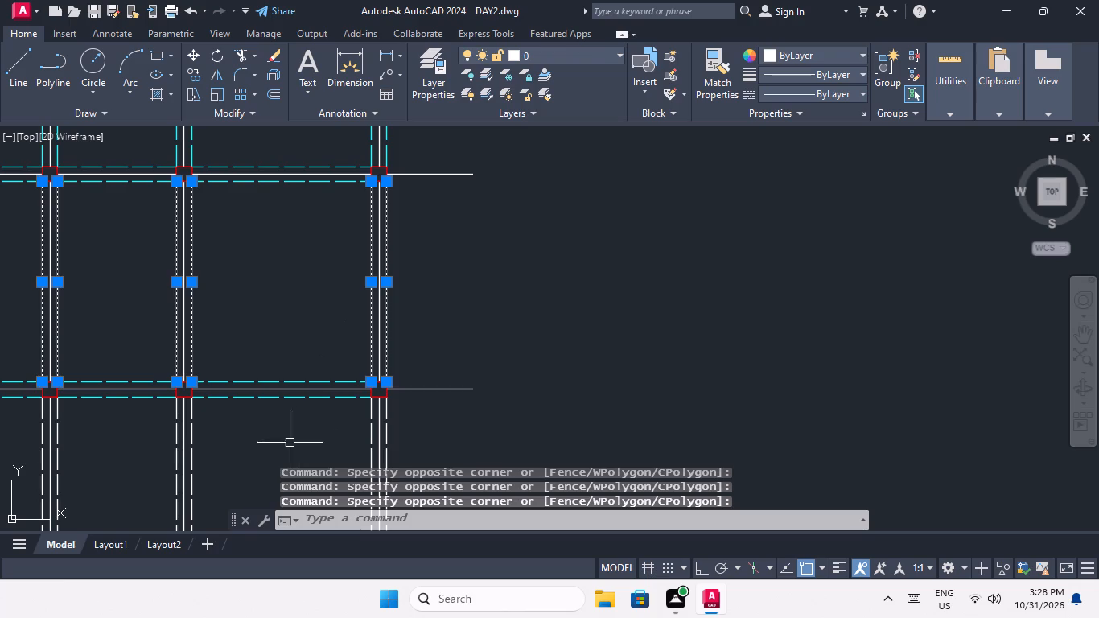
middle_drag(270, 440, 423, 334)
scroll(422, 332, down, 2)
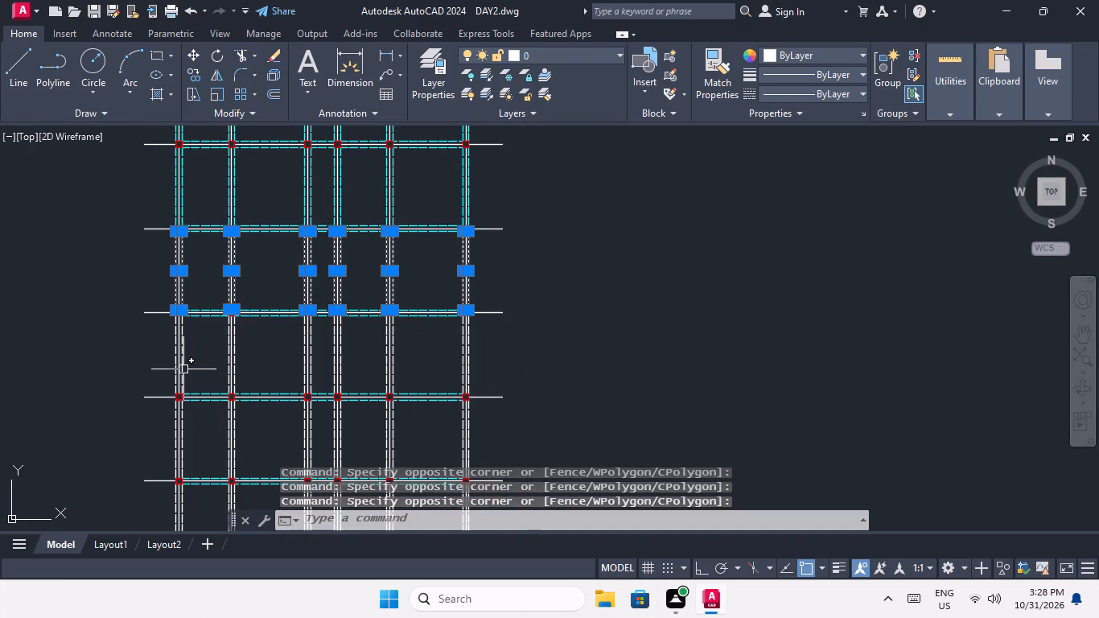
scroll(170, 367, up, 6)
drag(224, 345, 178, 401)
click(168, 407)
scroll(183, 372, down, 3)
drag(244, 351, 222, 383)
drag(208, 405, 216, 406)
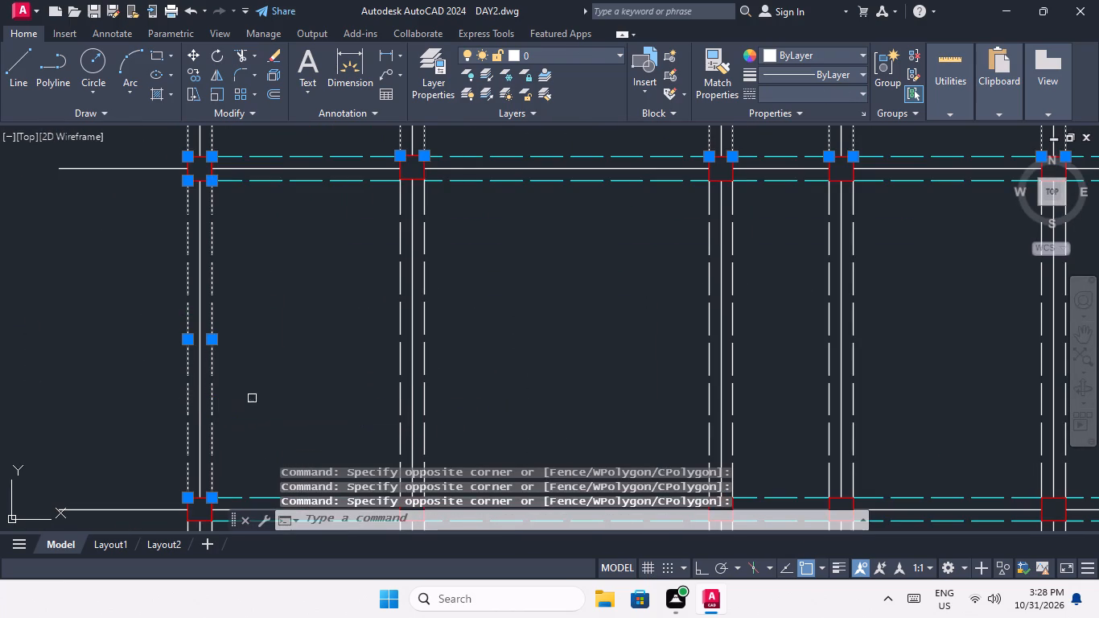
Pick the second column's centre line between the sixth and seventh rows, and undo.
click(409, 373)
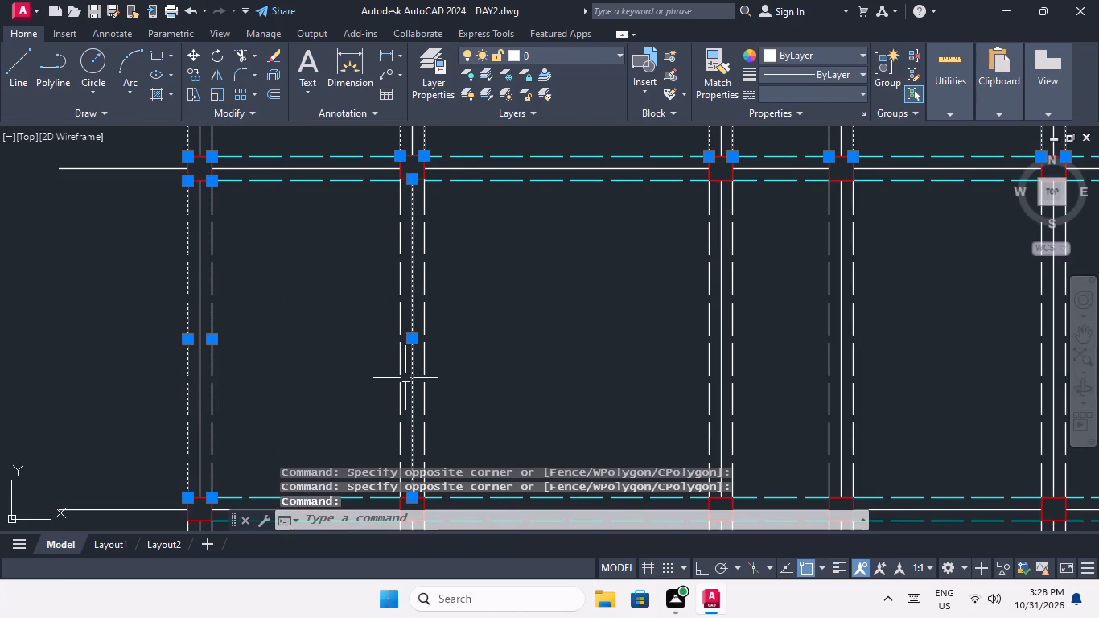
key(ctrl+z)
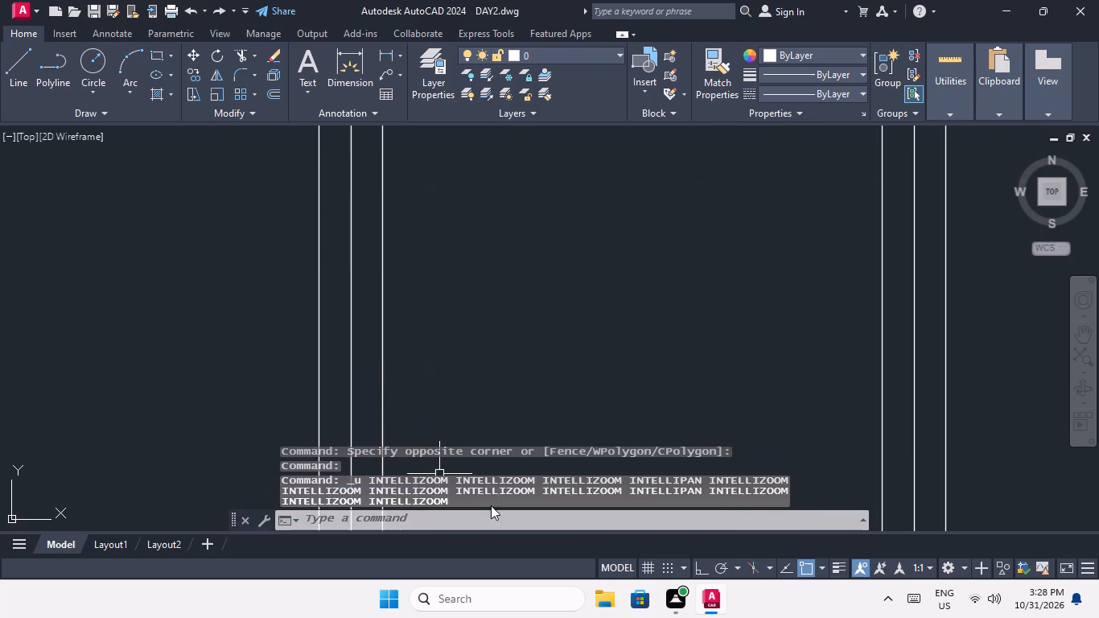
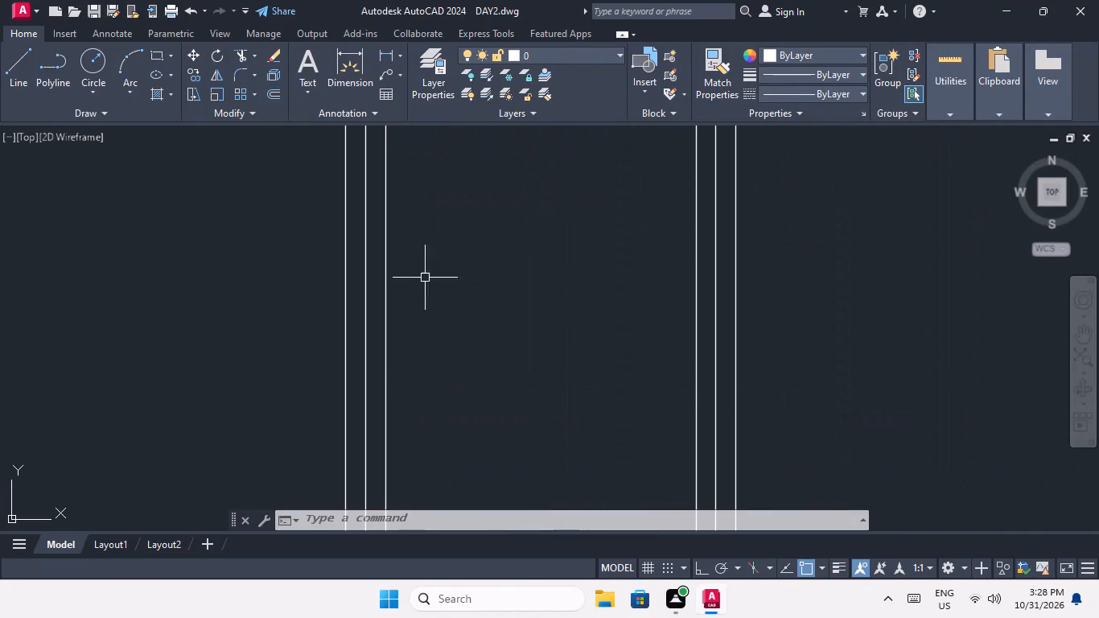
Select both outer lines joining the fifth and sixth rows along the two westernmost columns.
drag(430, 267, 381, 343)
drag(379, 358, 371, 370)
drag(350, 361, 350, 360)
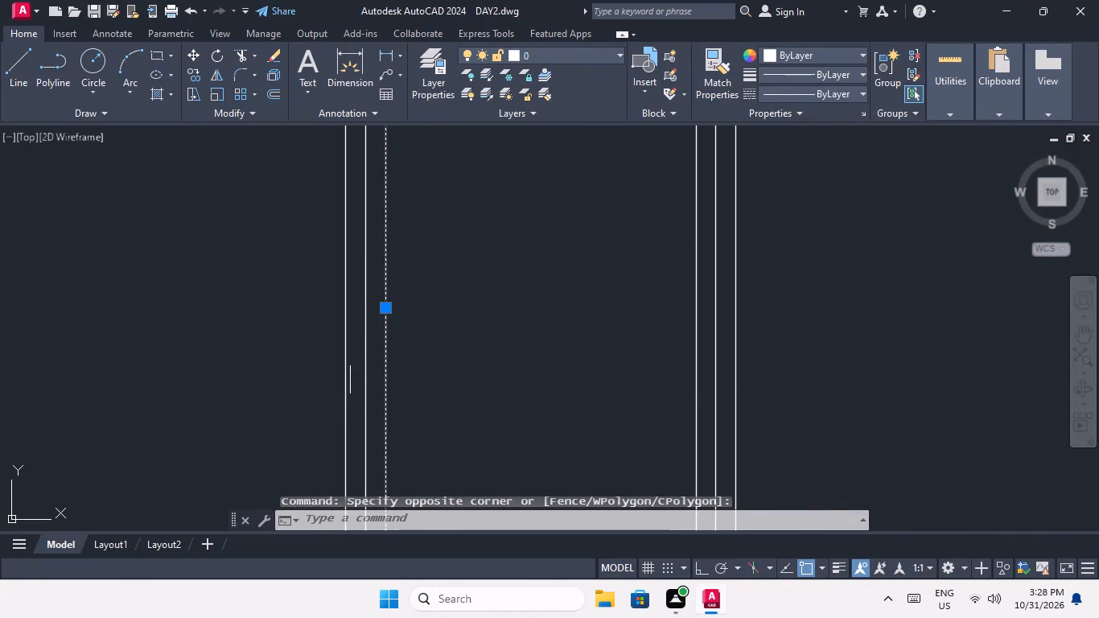
drag(350, 360, 313, 404)
click(310, 406)
drag(776, 323, 739, 383)
click(723, 395)
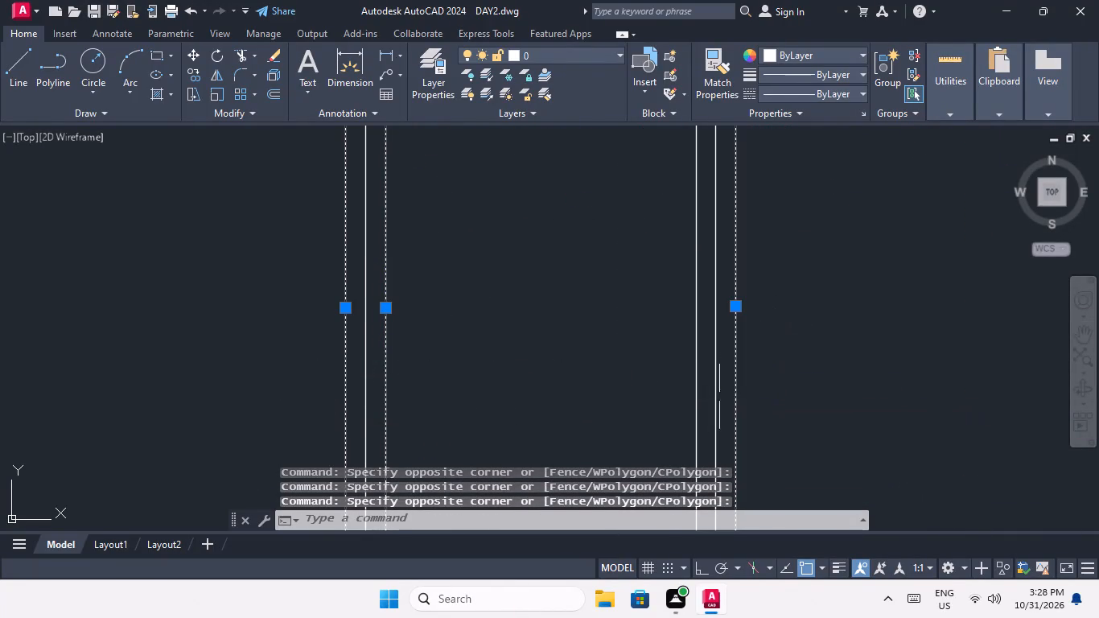
scroll(706, 391, up, 2)
drag(709, 356, 638, 420)
drag(636, 421, 640, 408)
Add both outer lines joining the fifth and sixth rows along the third and fourth columns from the west to the selection.
scroll(627, 336, down, 4)
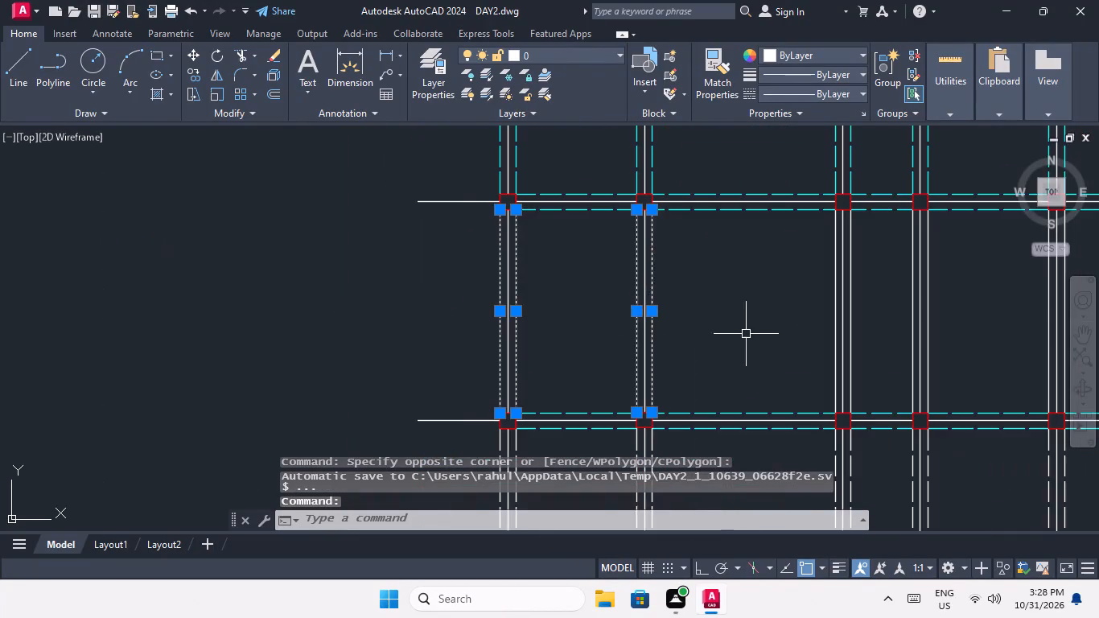
middle_drag(743, 334, 391, 333)
scroll(522, 326, up, 2)
drag(522, 276, 471, 339)
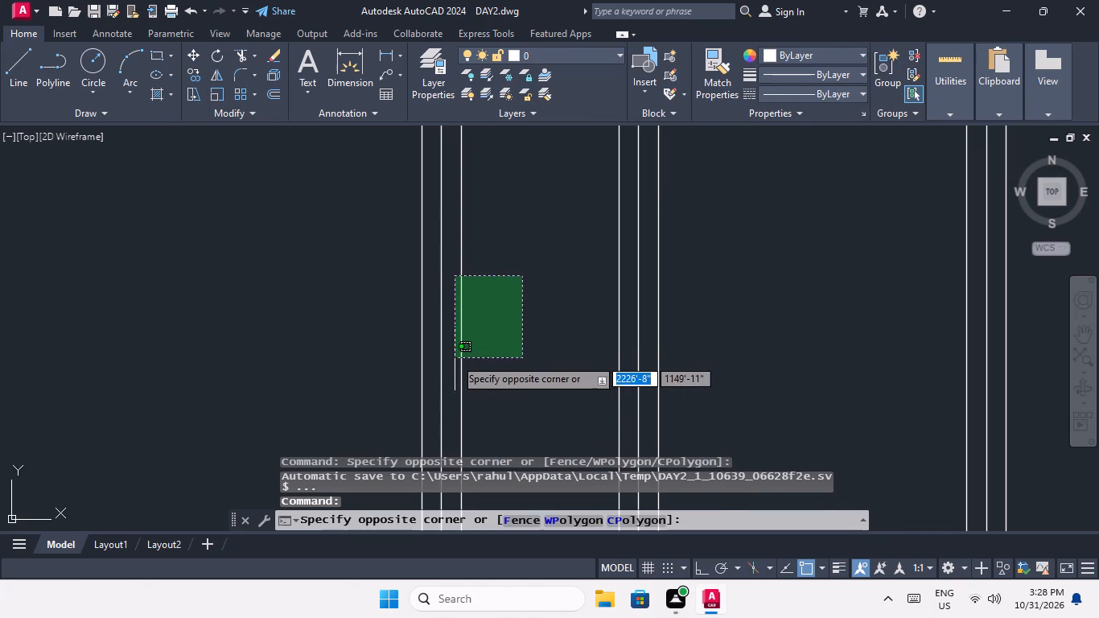
click(455, 358)
drag(425, 365, 388, 399)
click(385, 401)
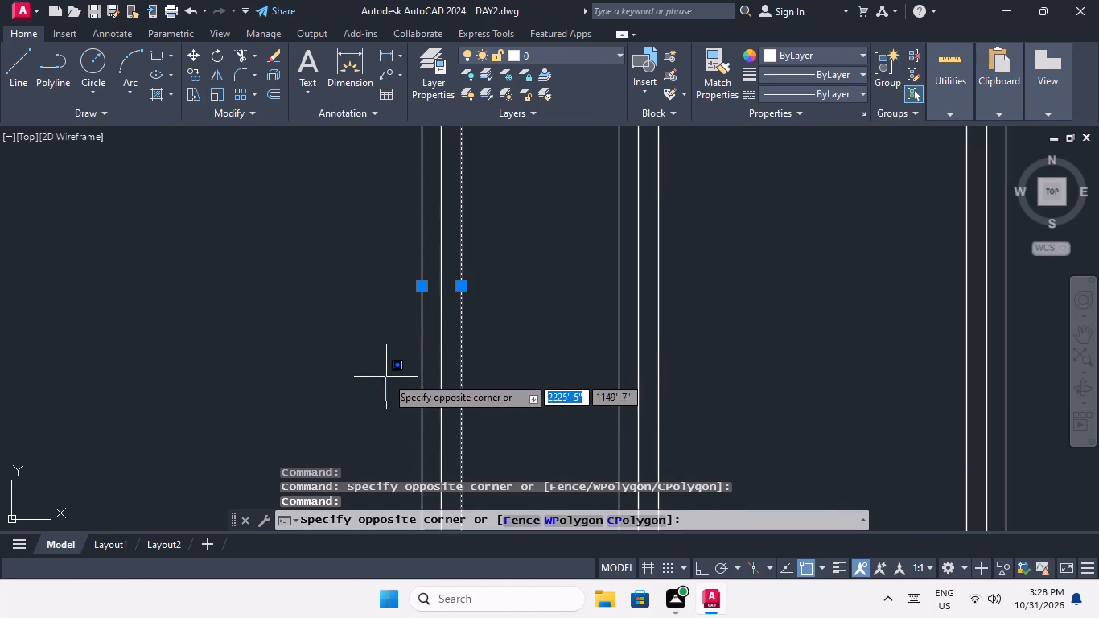
click(386, 377)
click(659, 341)
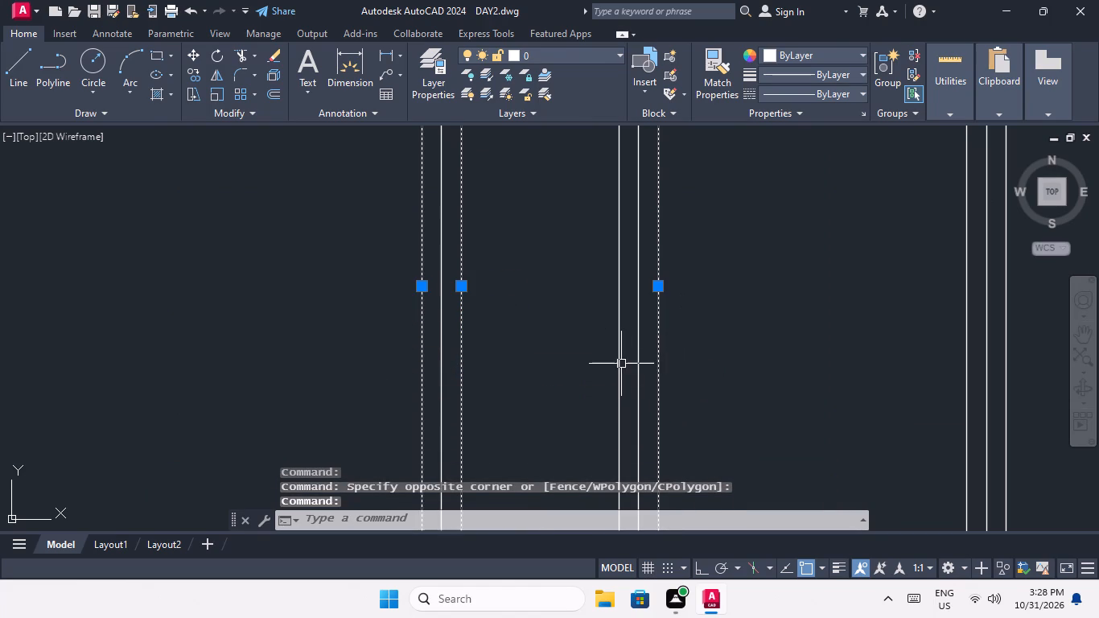
click(619, 364)
Add both outer lines joining the fifth and sixth rows along the fifth and easternmost columns to the selection.
scroll(618, 353, down, 2)
middle_drag(702, 351, 464, 346)
right_click(555, 341)
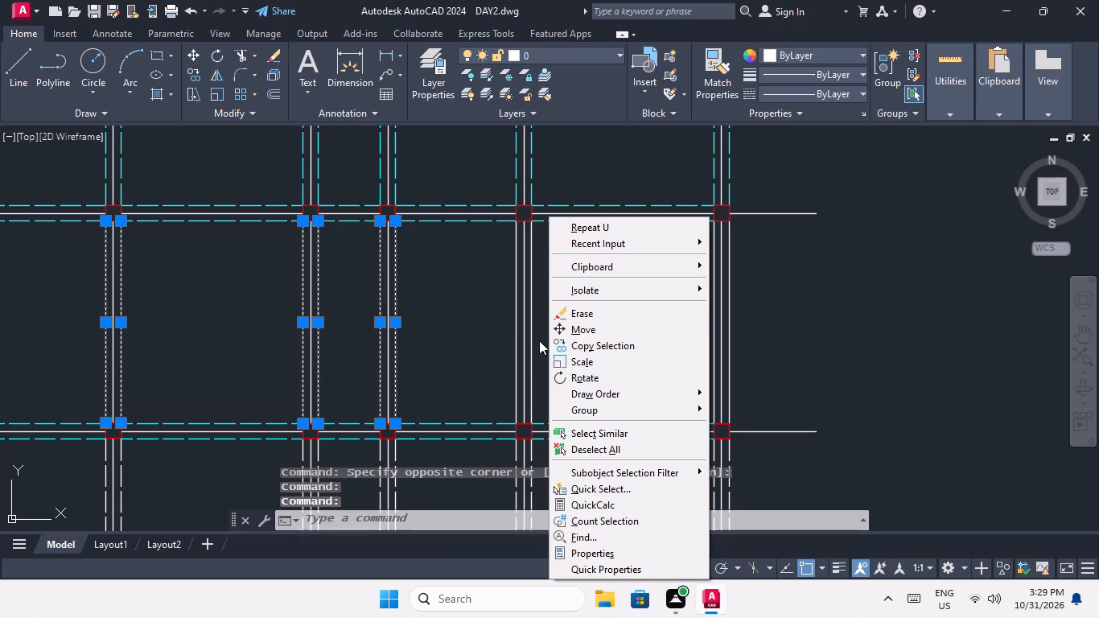
click(492, 352)
click(488, 356)
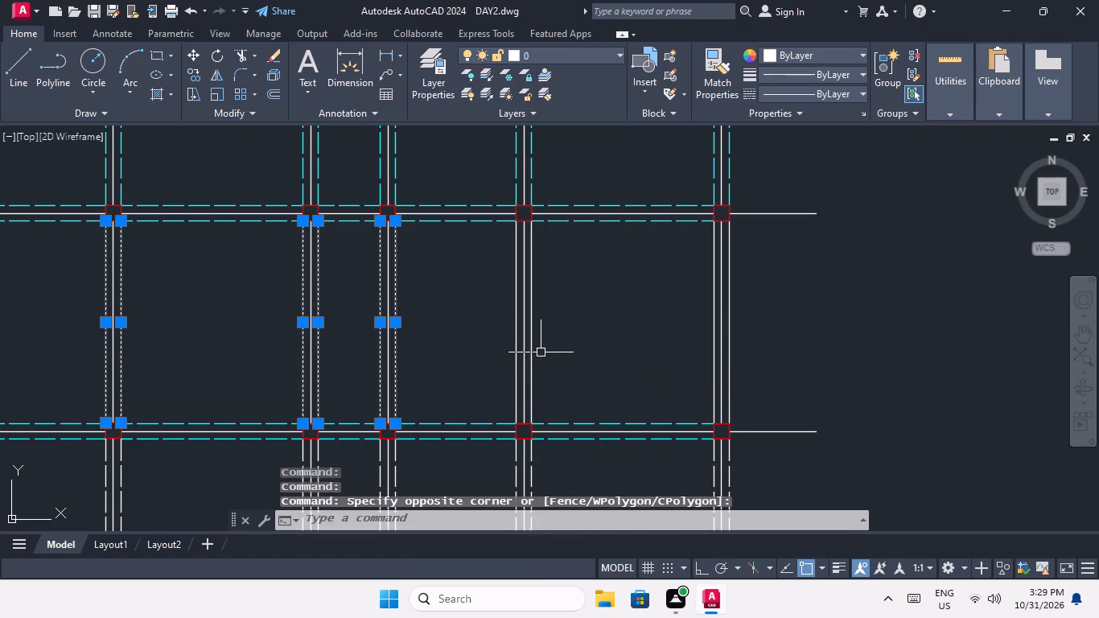
click(533, 354)
click(517, 369)
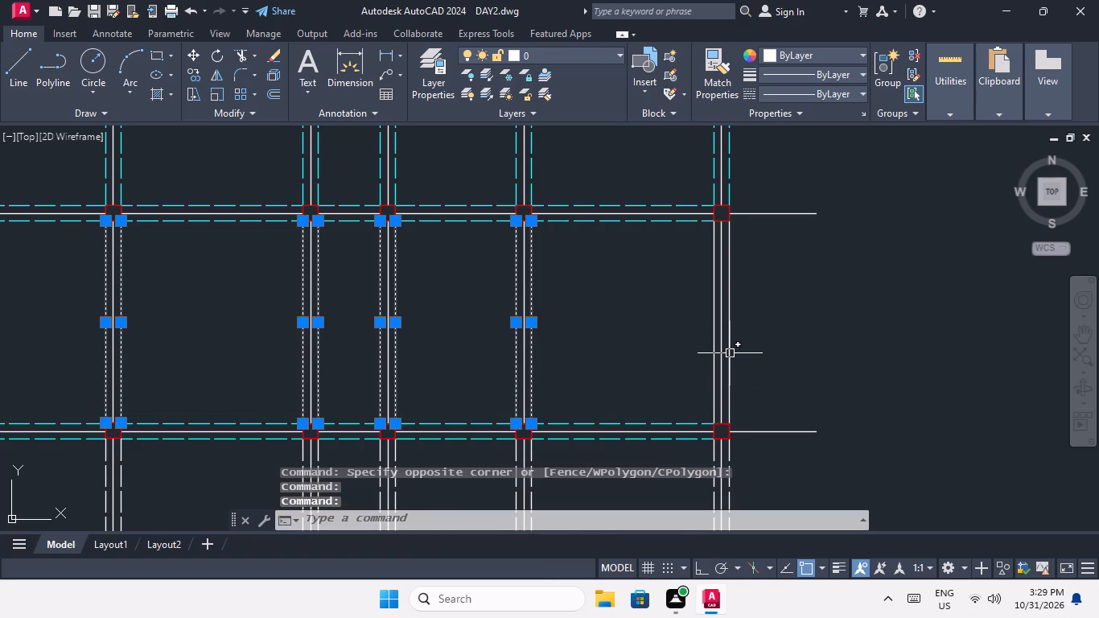
click(730, 353)
click(714, 371)
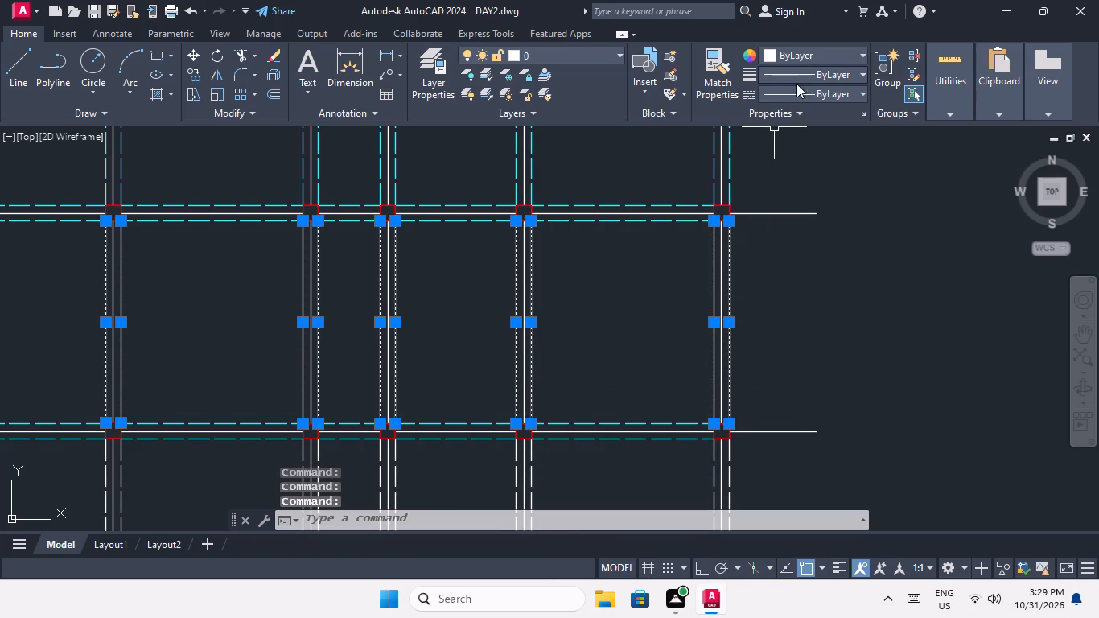
Give the selected column lines the ACAD_ISO02W100 linetype and the colour Cyan, and clear the selection.
click(811, 95)
click(808, 152)
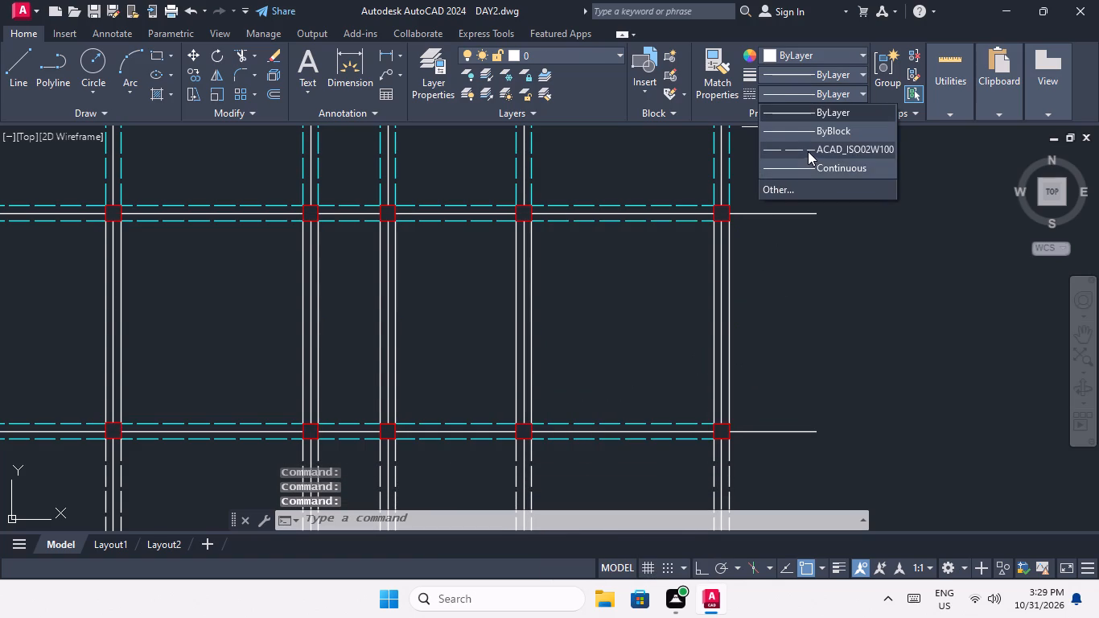
click(818, 56)
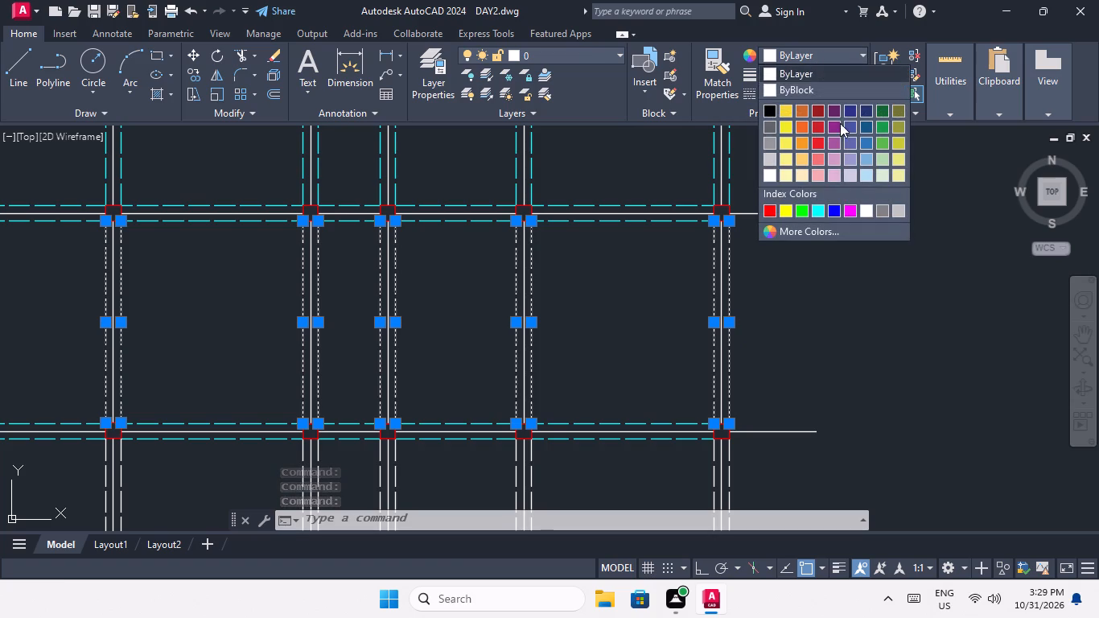
click(821, 212)
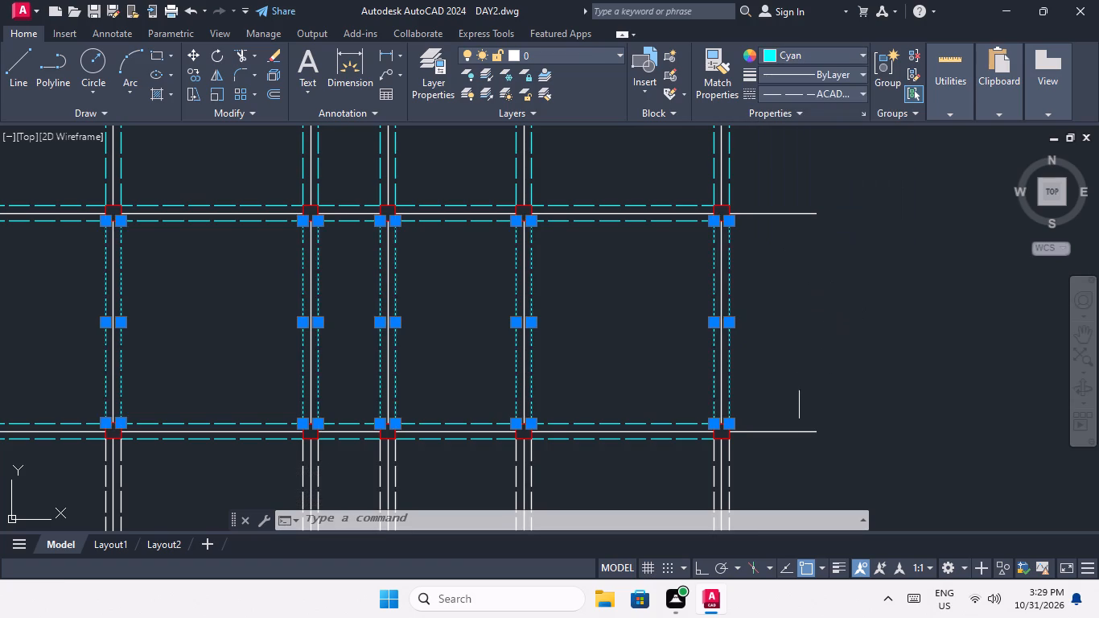
key(Escape)
Select both outer dashed lines joining the sixth and seventh rows along the westernmost column.
middle_drag(813, 315, 882, 227)
scroll(885, 224, down, 2)
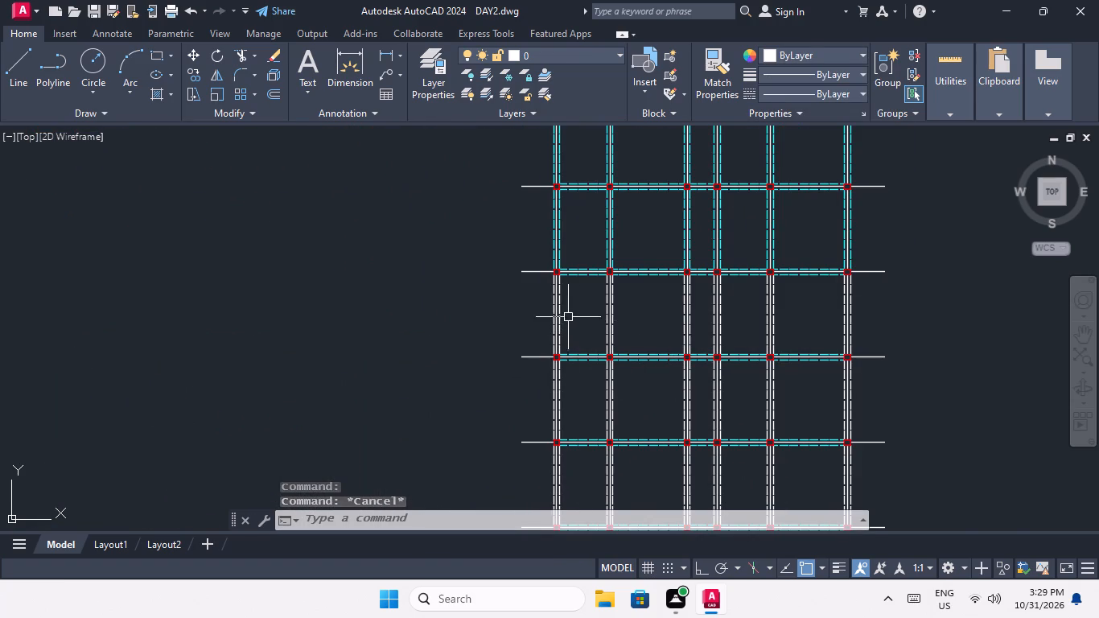
scroll(566, 316, up, 4)
drag(613, 254, 598, 303)
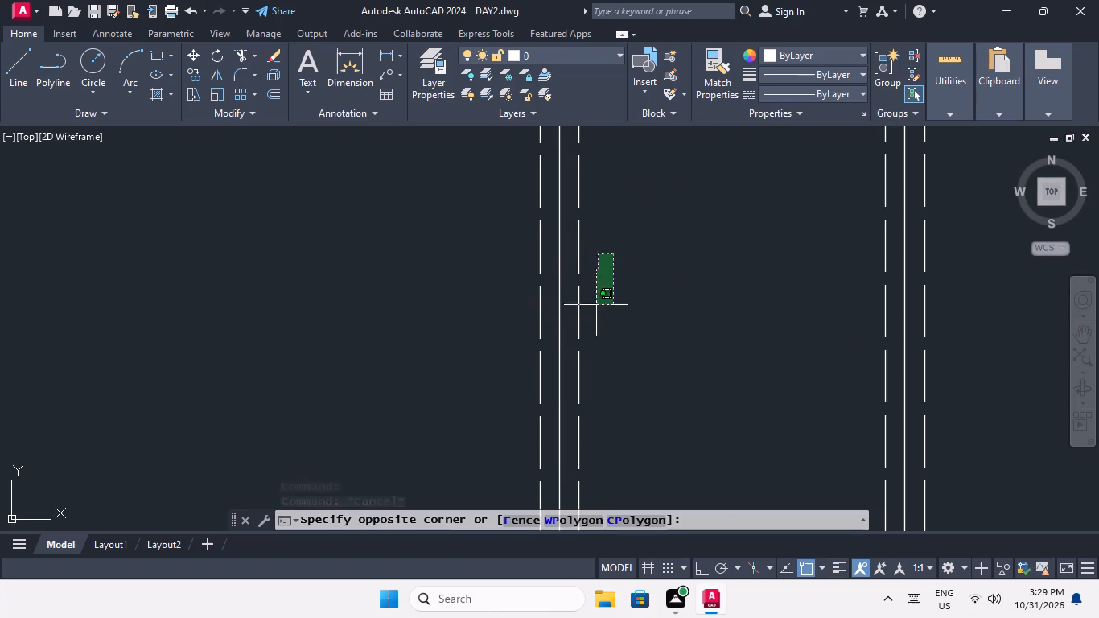
click(574, 339)
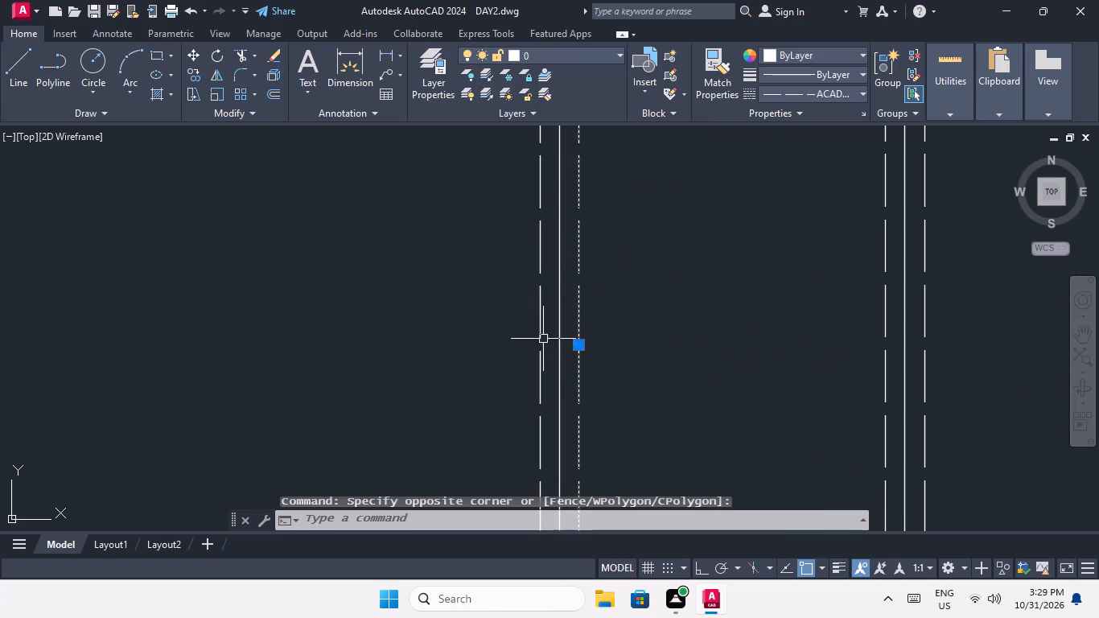
drag(550, 331, 537, 361)
click(521, 370)
Add both outer dashed lines joining the sixth and seventh rows along the second column from the west to the selection.
scroll(544, 253, down, 3)
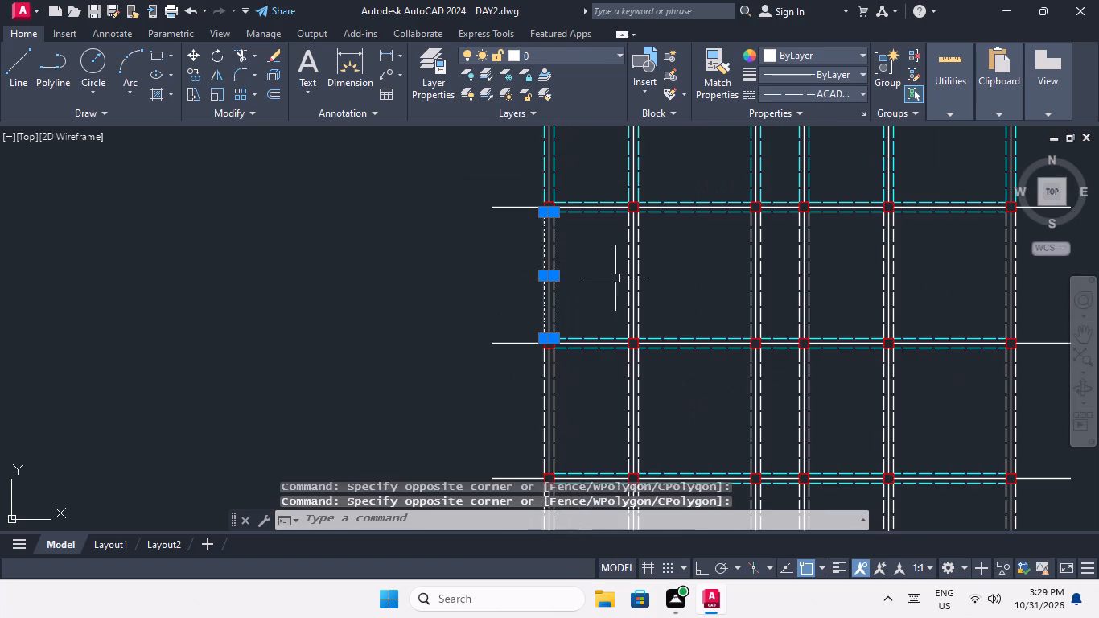
scroll(657, 278, up, 3)
drag(612, 236, 597, 284)
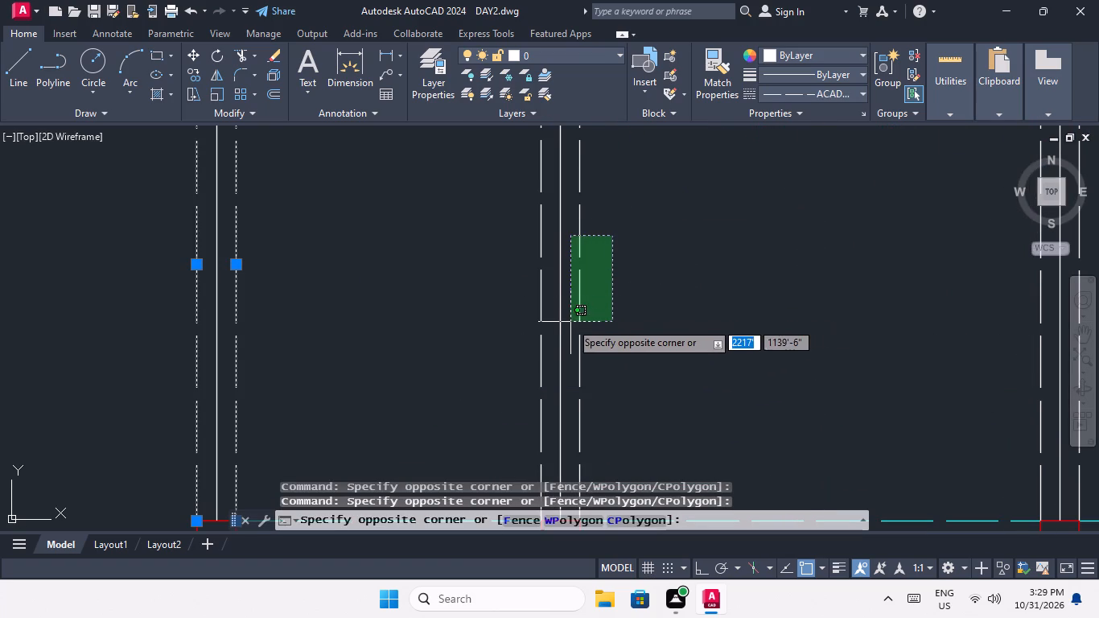
click(574, 322)
drag(546, 325, 525, 360)
click(515, 369)
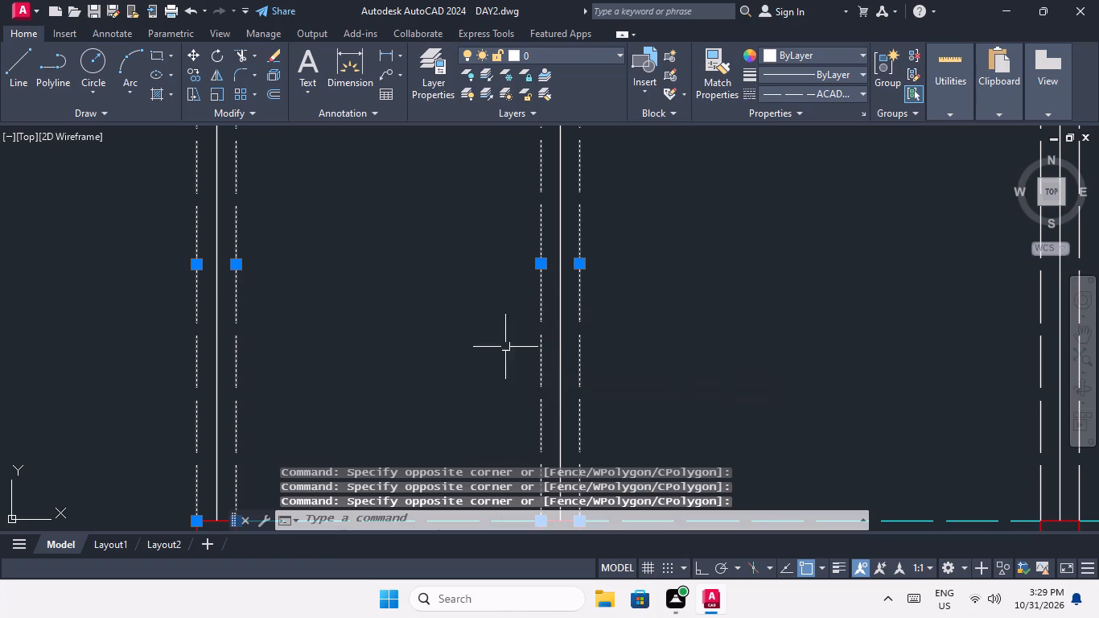
Add both outer dashed lines joining the sixth and seventh rows along the third column from the west to the selection.
scroll(496, 319, down, 3)
middle_drag(607, 317, 373, 269)
scroll(404, 265, up, 2)
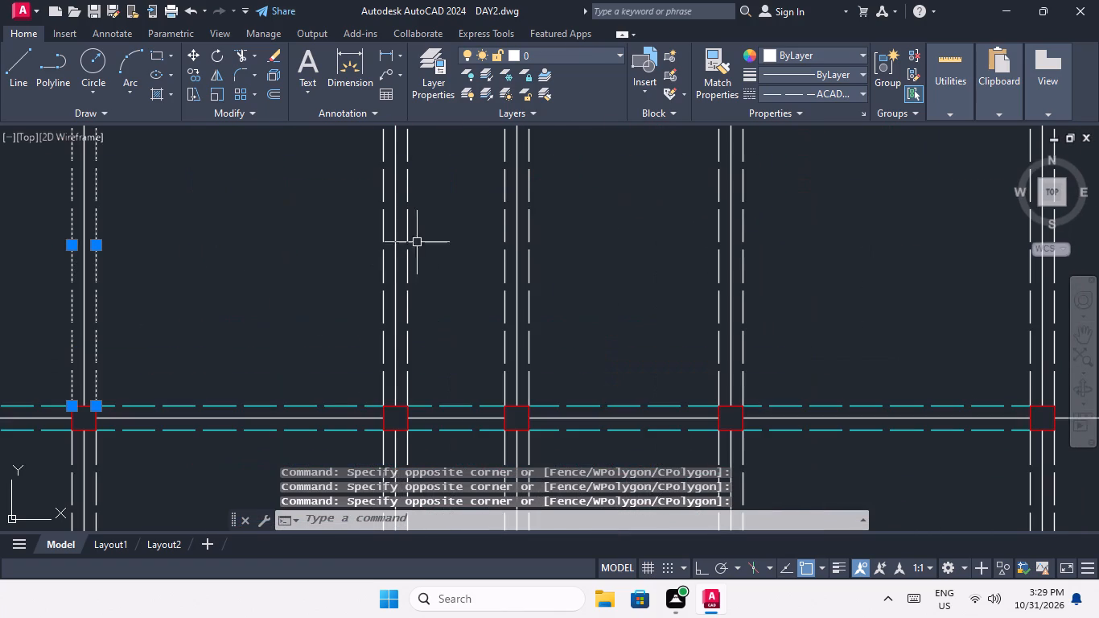
drag(430, 224, 414, 274)
click(404, 289)
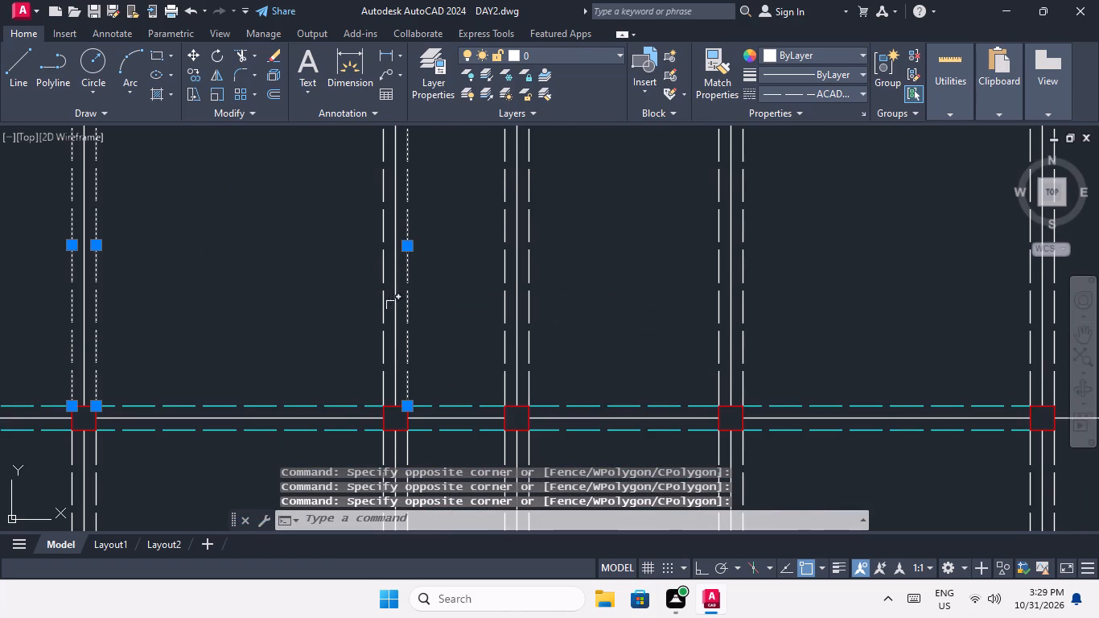
drag(388, 303, 374, 320)
click(360, 333)
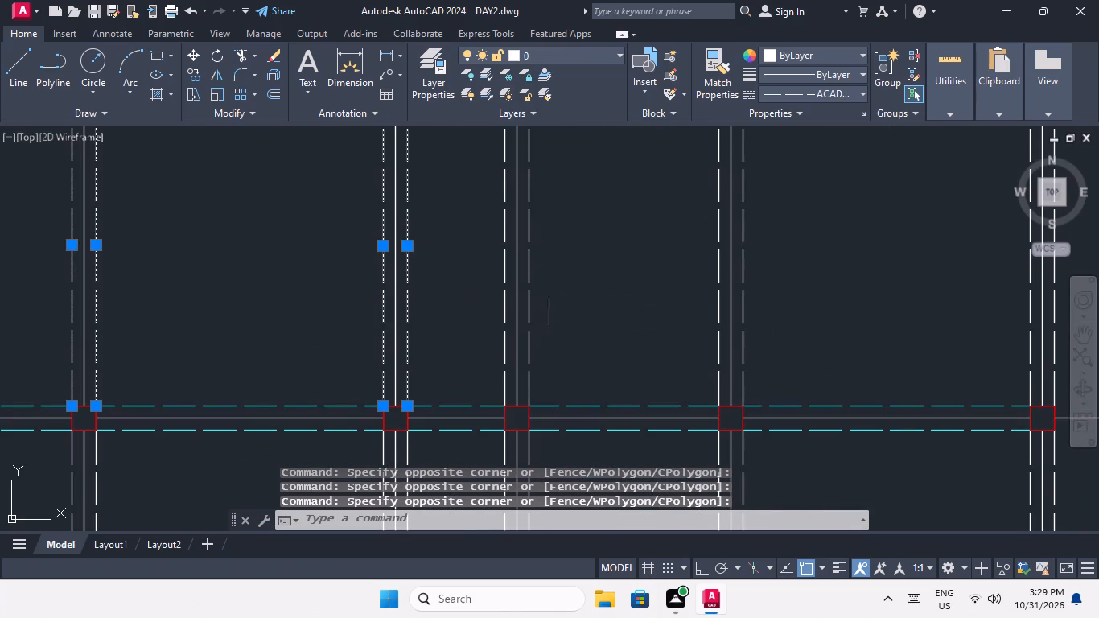
Add both outer dashed lines joining the sixth and seventh rows along the fourth column from the west to the selection.
drag(549, 281, 536, 323)
click(523, 342)
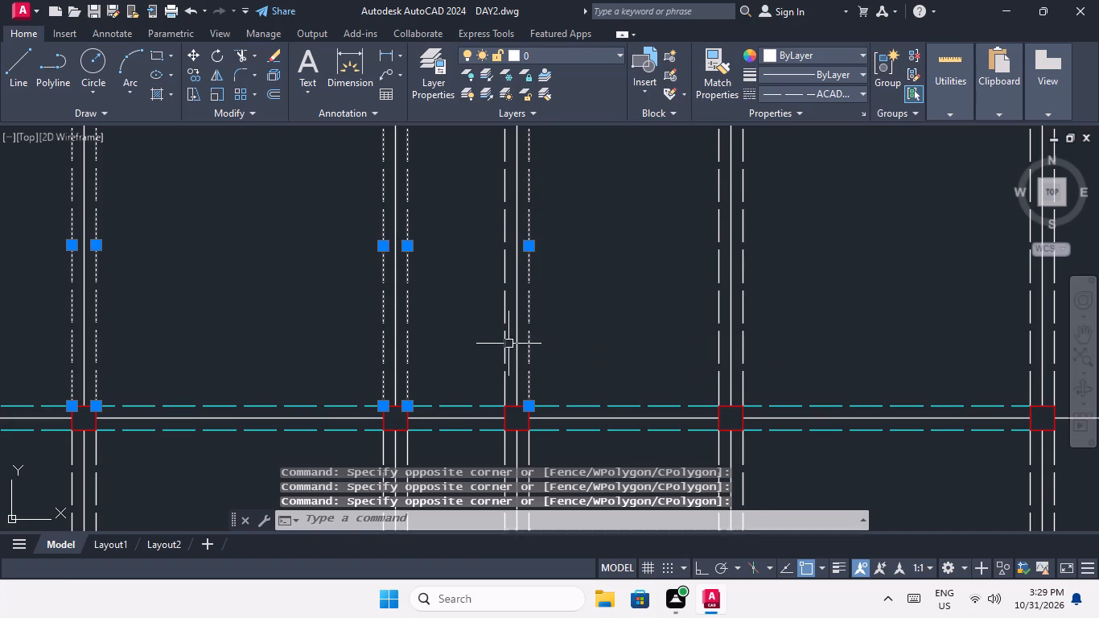
scroll(508, 342, up, 2)
drag(515, 325, 483, 363)
click(480, 365)
Add both outer dashed lines joining the sixth and seventh rows along the fifth column from the west to the selection.
scroll(495, 319, down, 3)
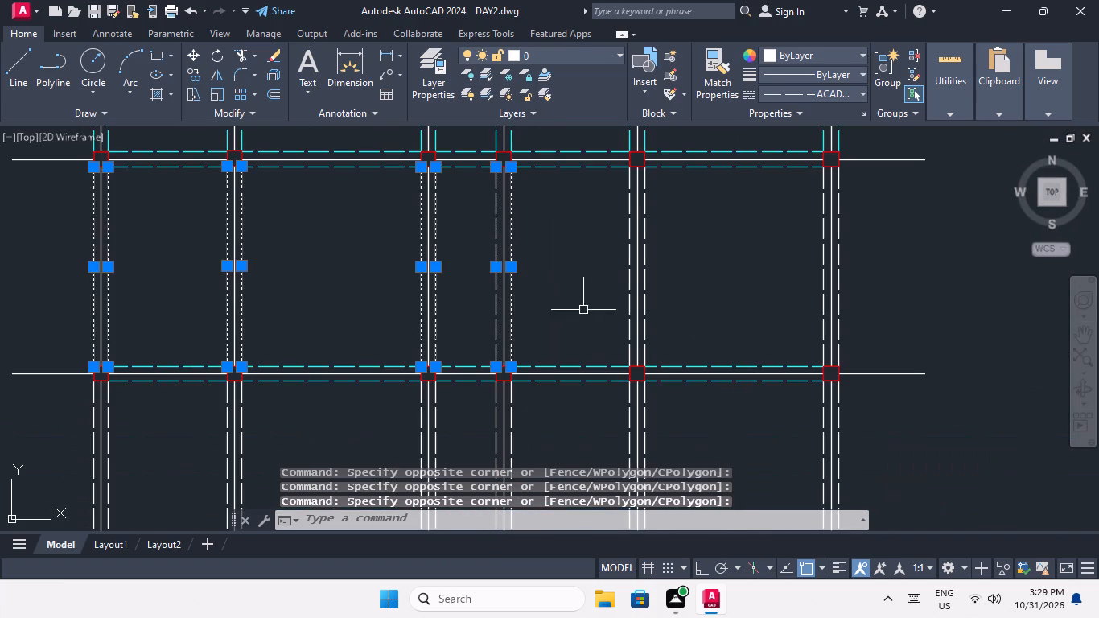
middle_drag(595, 308, 464, 295)
scroll(536, 293, up, 2)
drag(525, 253, 490, 296)
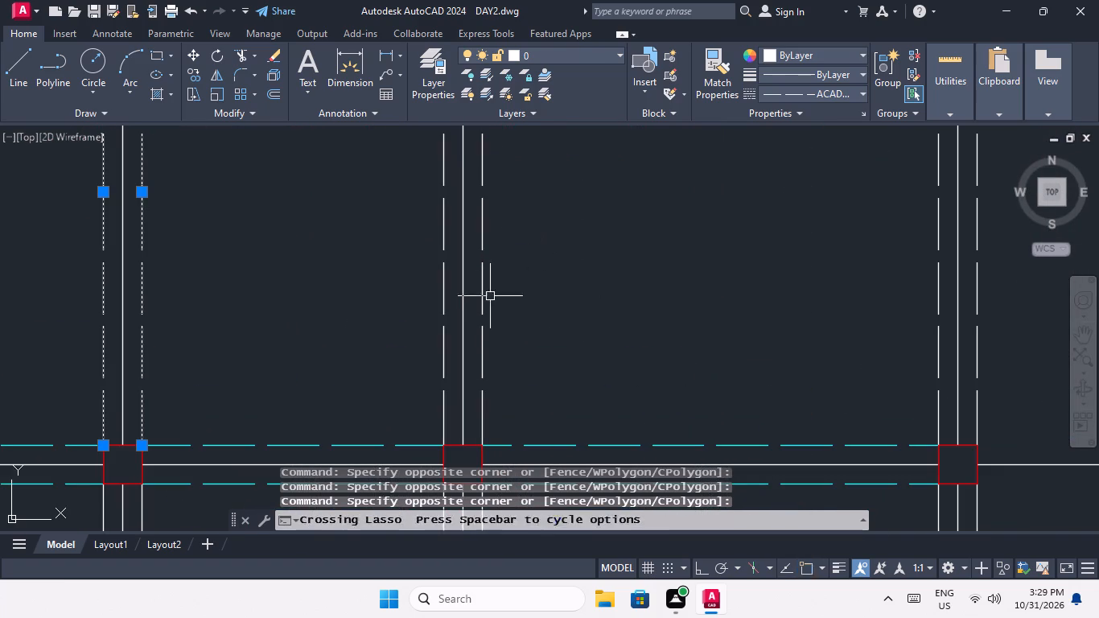
drag(500, 286, 489, 310)
click(477, 332)
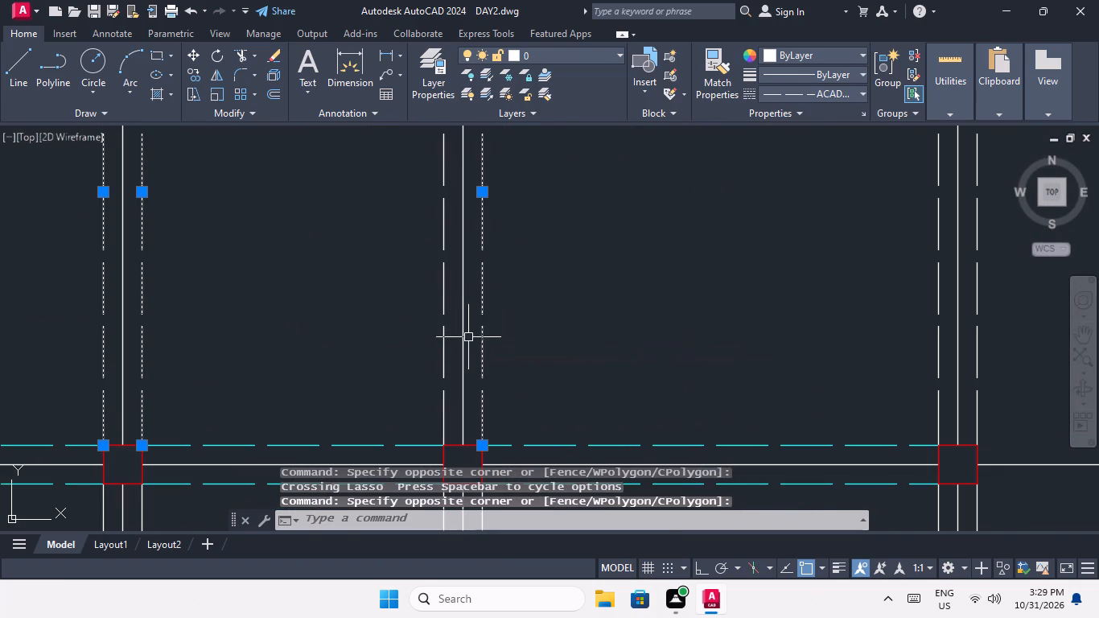
drag(454, 335, 434, 360)
click(428, 373)
Add both outer dashed lines joining the sixth and seventh rows along the easternmost column to the selection.
scroll(426, 325, down, 2)
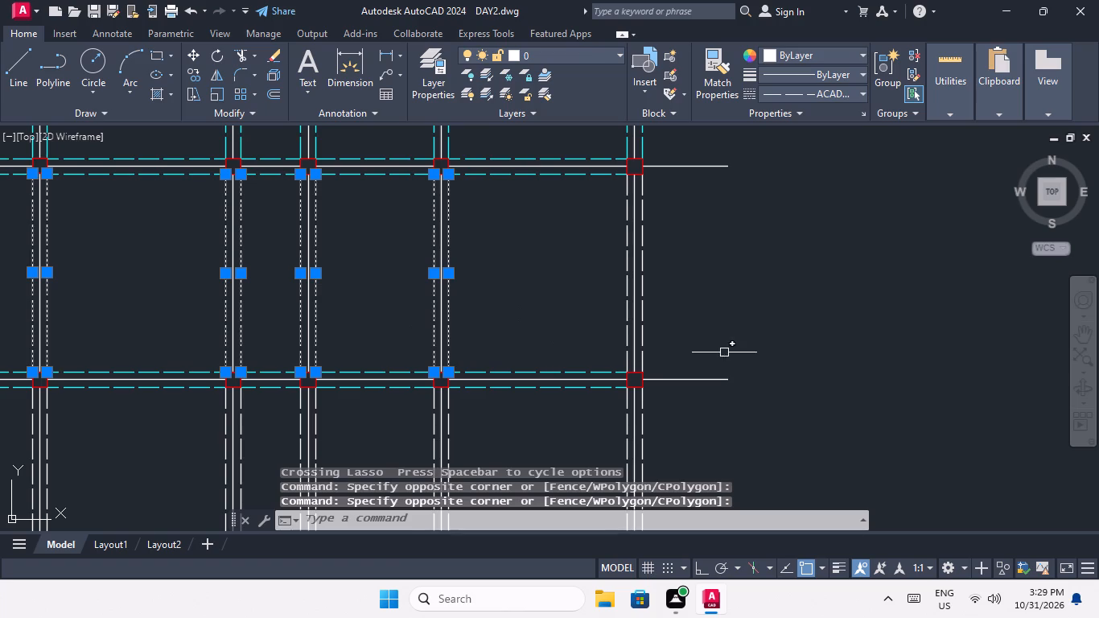
middle_drag(724, 352, 552, 344)
scroll(494, 283, up, 1)
drag(488, 252, 471, 284)
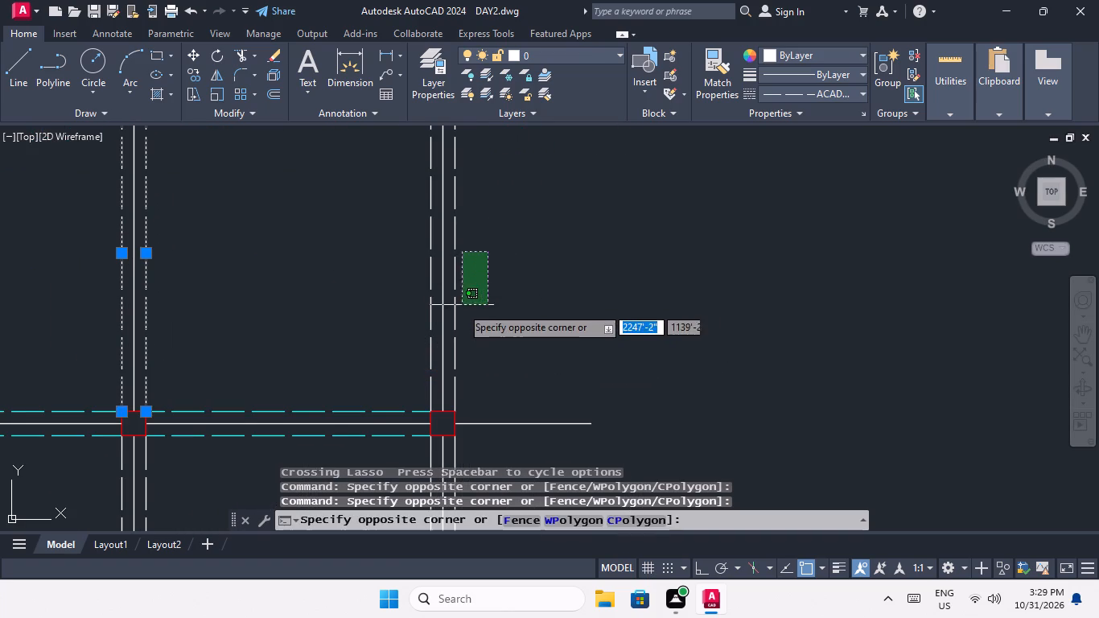
click(451, 323)
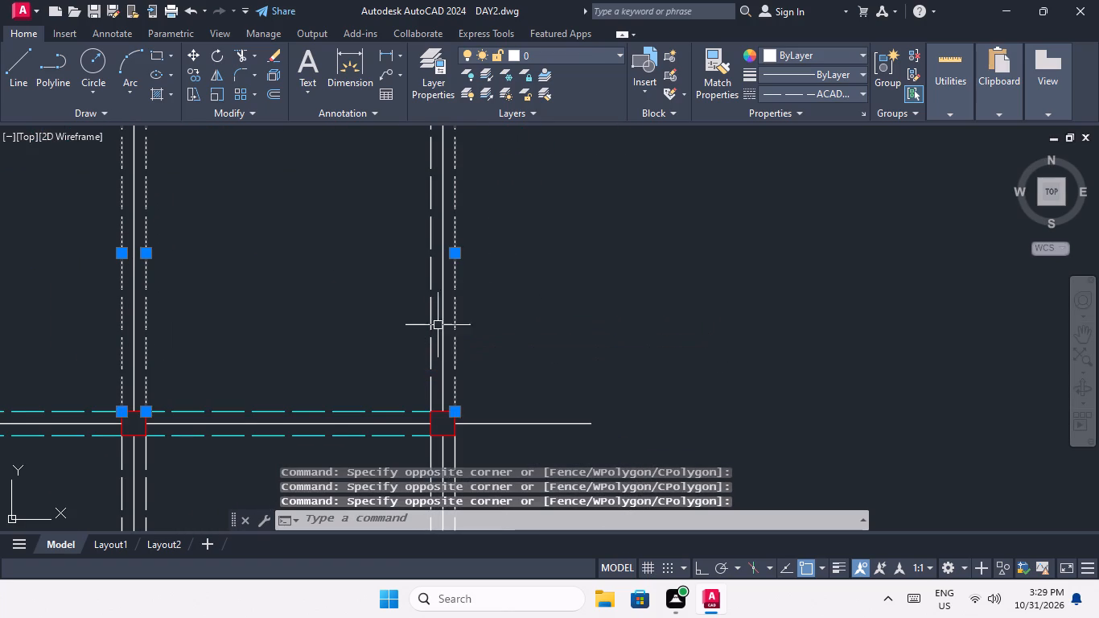
scroll(435, 325, up, 3)
drag(442, 304, 394, 349)
click(393, 351)
Add both outer dashed lines joining the seventh and eighth rows along the westernmost column to the selection.
scroll(409, 285, down, 5)
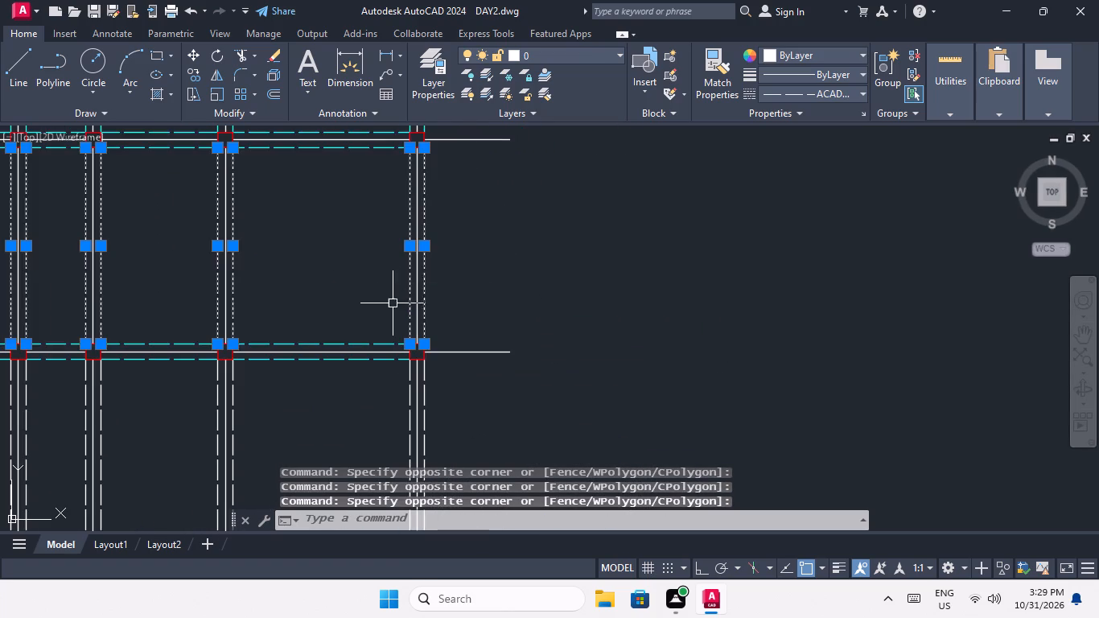
middle_drag(389, 295, 606, 208)
scroll(546, 224, down, 2)
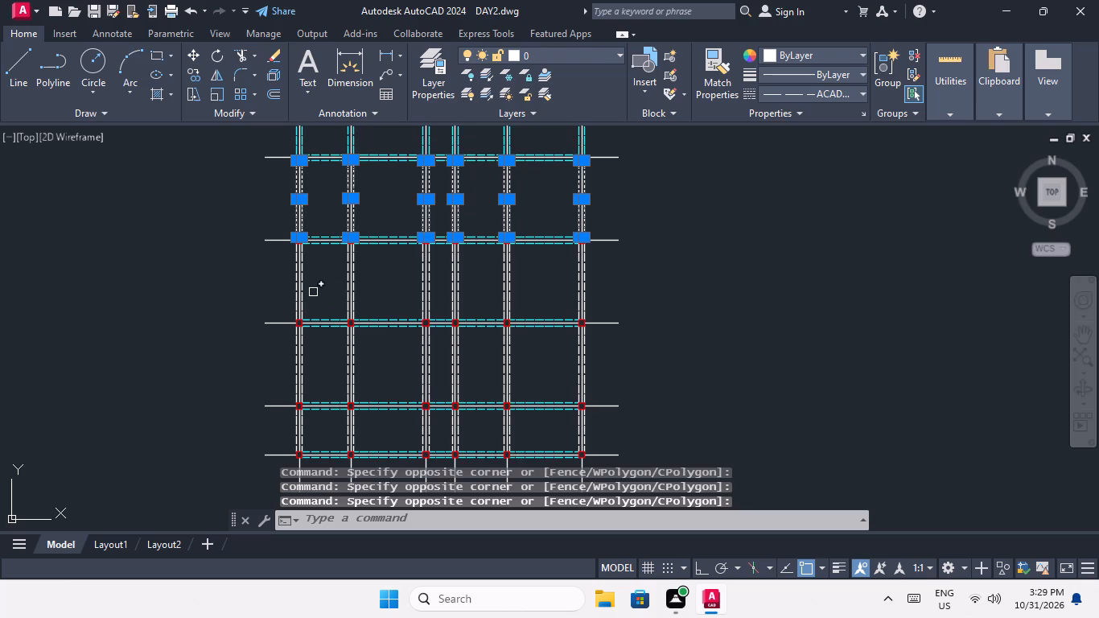
scroll(296, 273, up, 4)
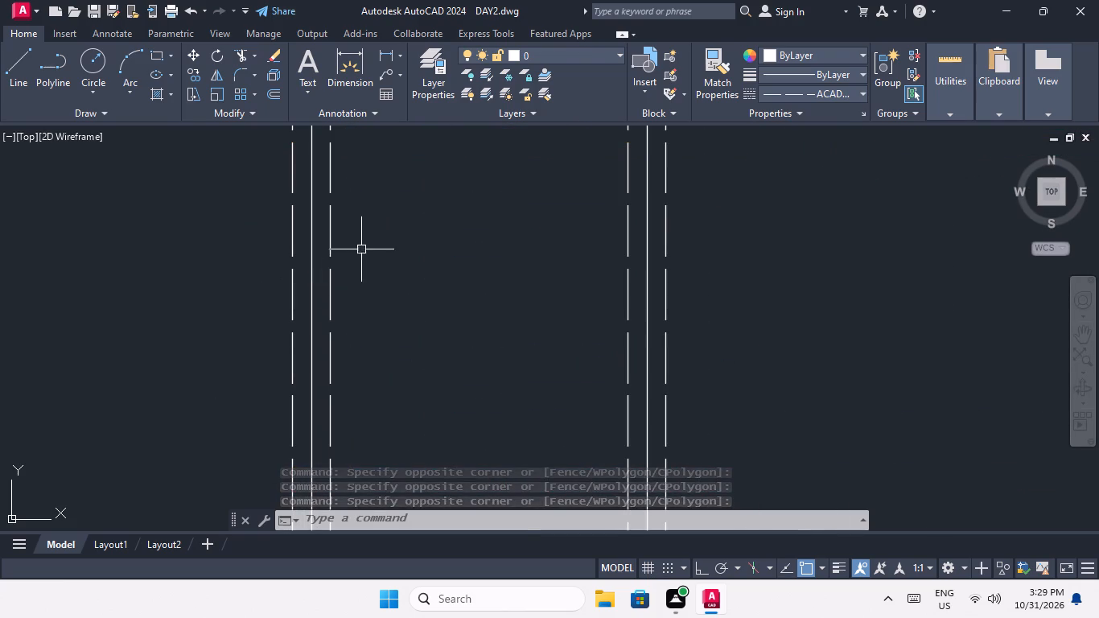
drag(361, 249, 349, 286)
click(324, 315)
drag(298, 314, 284, 340)
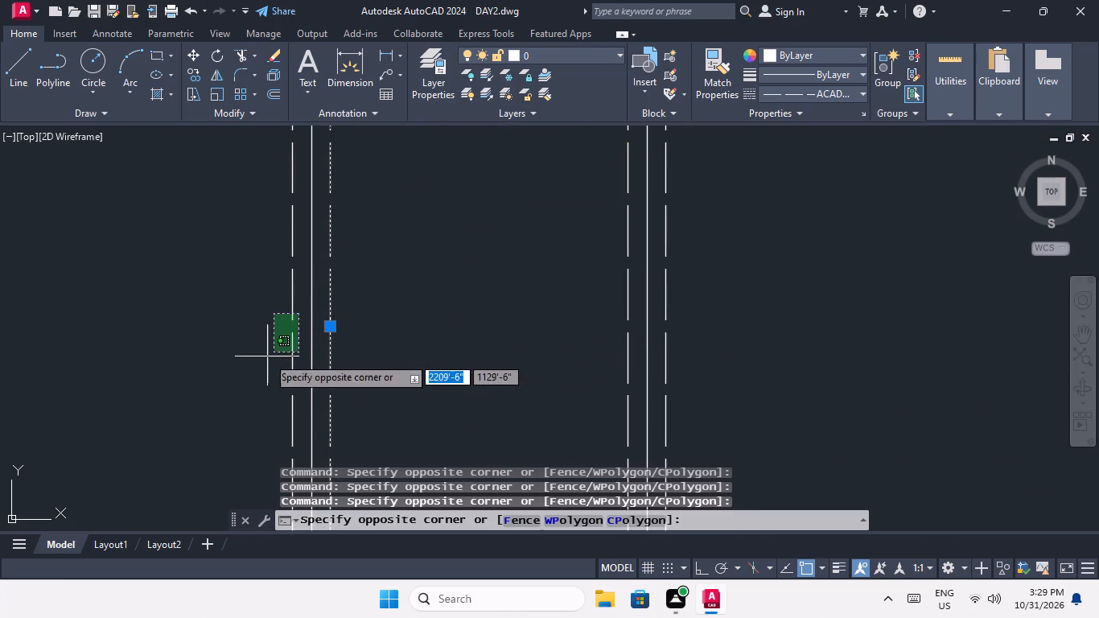
click(263, 358)
Add both outer dashed lines joining the seventh and eighth rows along the second column from the west to the selection.
scroll(264, 323, down, 3)
scroll(352, 325, up, 3)
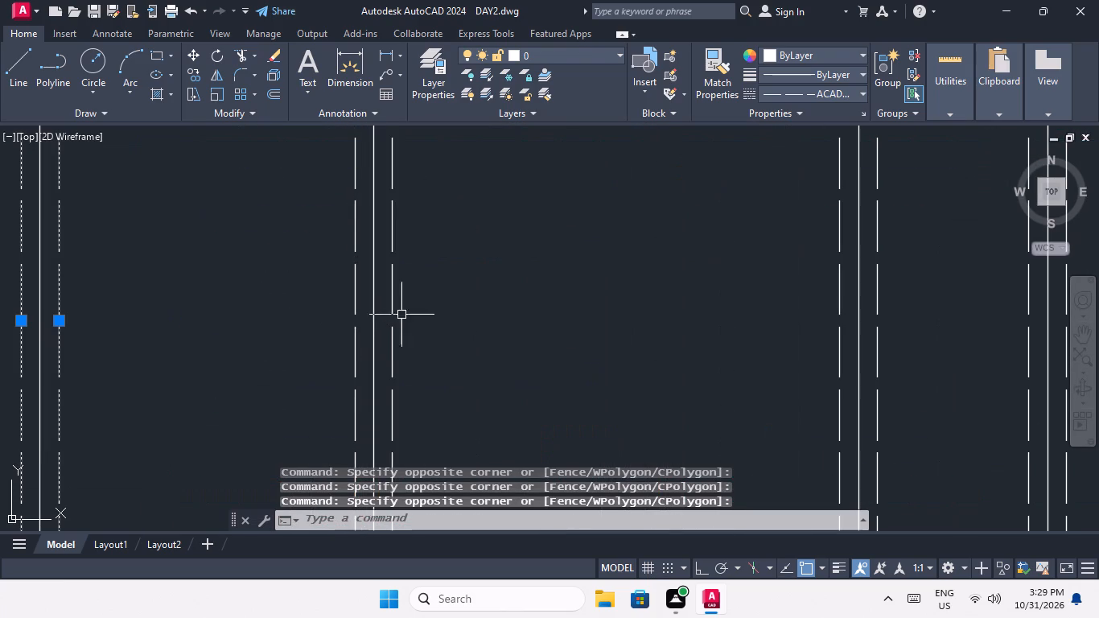
drag(416, 303, 401, 329)
click(385, 344)
drag(361, 345, 315, 376)
click(314, 376)
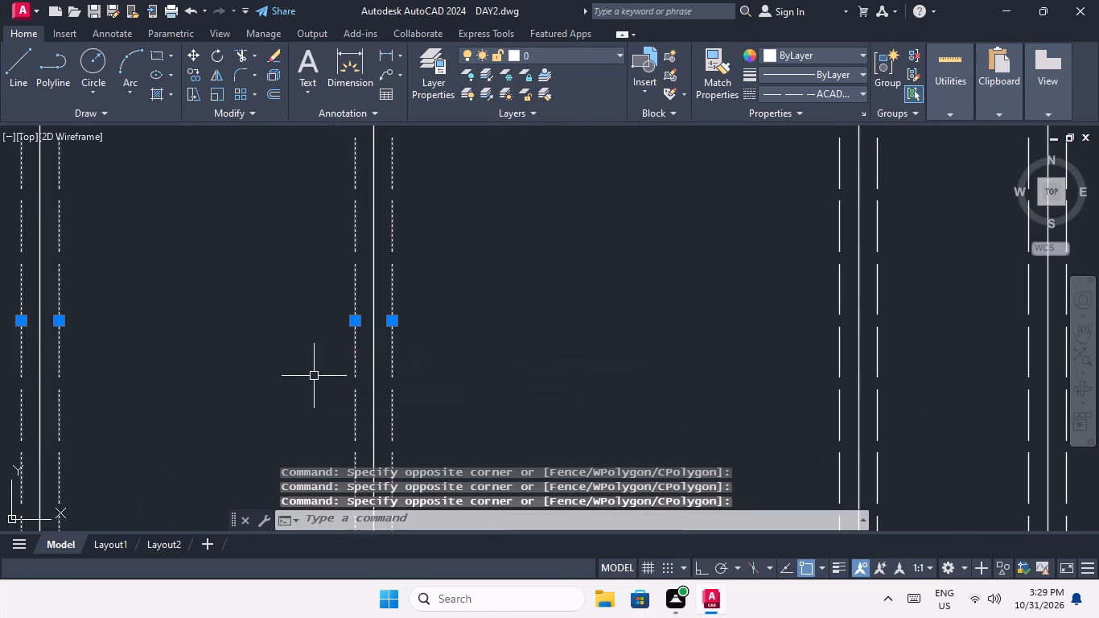
Add both outer dashed lines joining the seventh and eighth rows along the third column from the west to the selection.
scroll(318, 341, down, 3)
middle_drag(379, 336, 289, 315)
scroll(381, 323, up, 2)
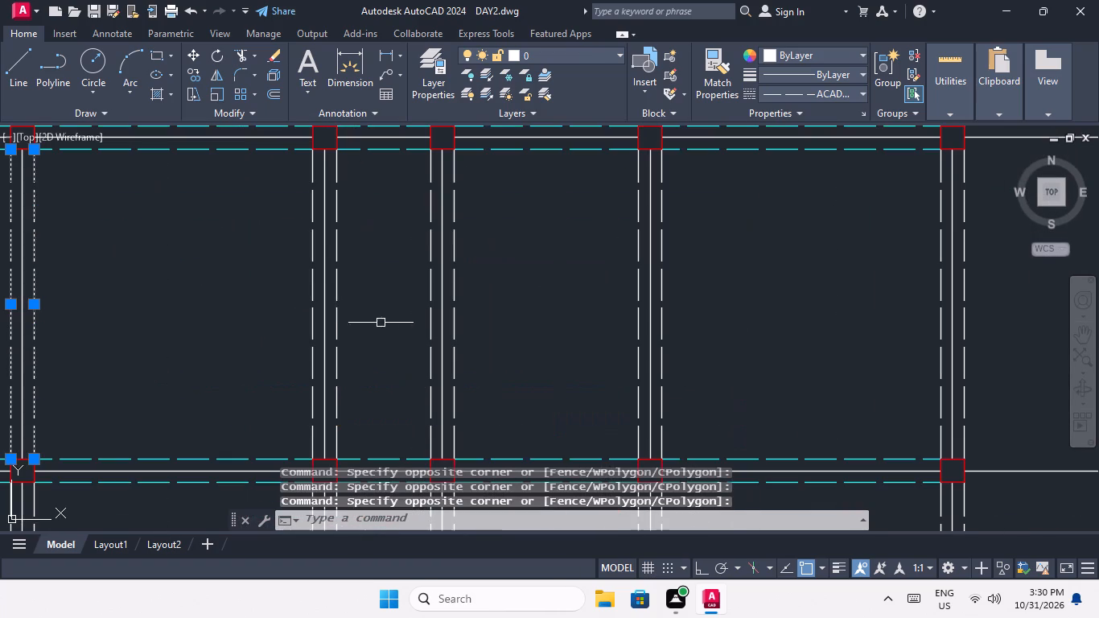
drag(364, 282, 356, 313)
click(331, 349)
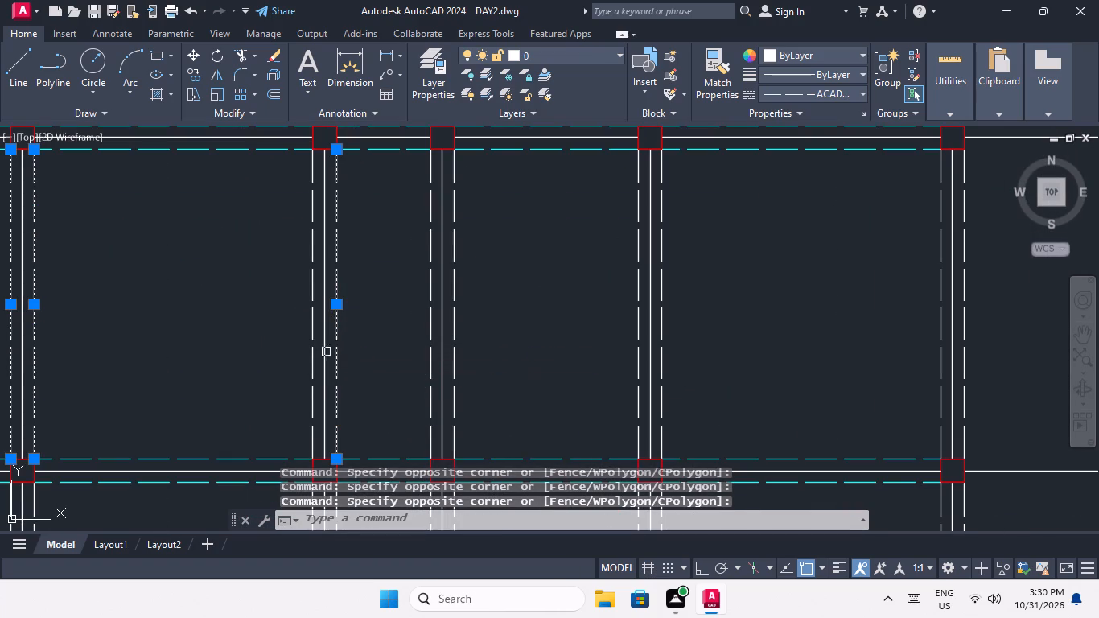
scroll(315, 340, up, 3)
drag(328, 305, 278, 346)
click(271, 349)
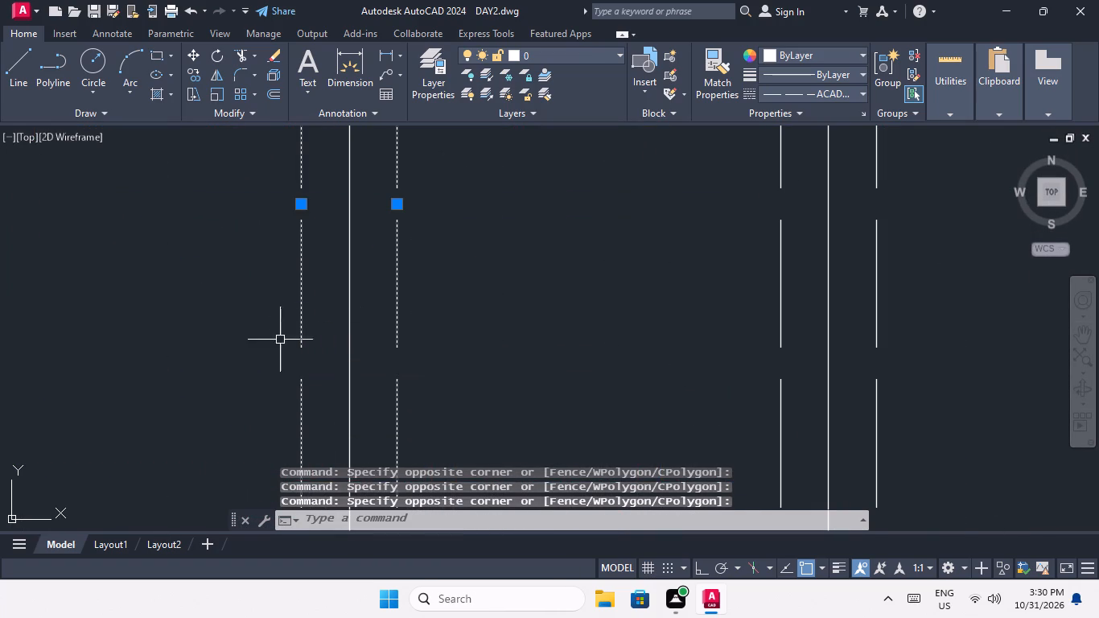
Add both outer dashed lines joining the seventh and eighth rows along the fourth column from the west to the selection.
scroll(281, 328, down, 3)
middle_drag(357, 324, 222, 274)
scroll(298, 277, up, 2)
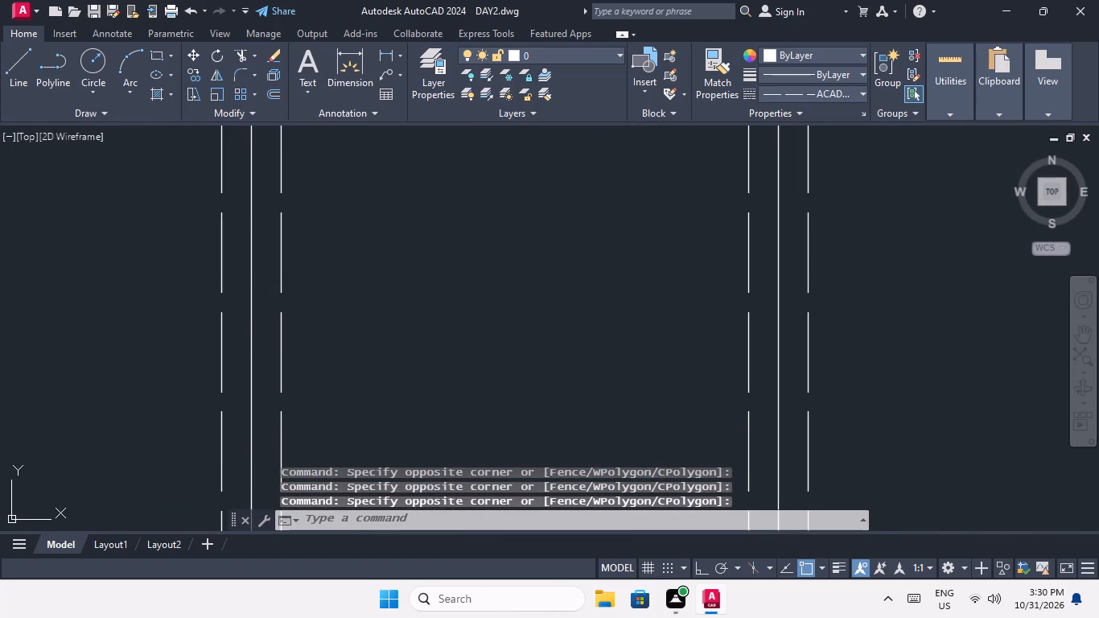
drag(314, 249, 294, 297)
click(272, 323)
drag(227, 320, 196, 365)
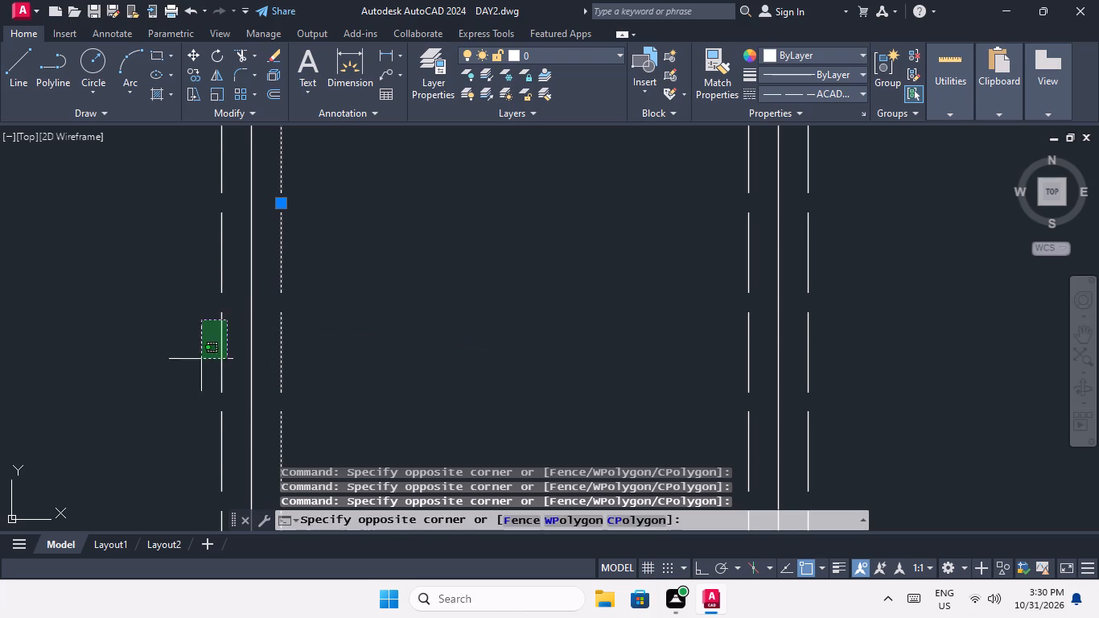
drag(196, 365, 181, 379)
click(177, 382)
Add both outer dashed lines joining the seventh and eighth rows along the fifth column from the west to the selection.
scroll(193, 341, down, 4)
scroll(289, 326, up, 3)
drag(312, 289, 288, 336)
click(277, 348)
drag(253, 340, 228, 379)
click(226, 384)
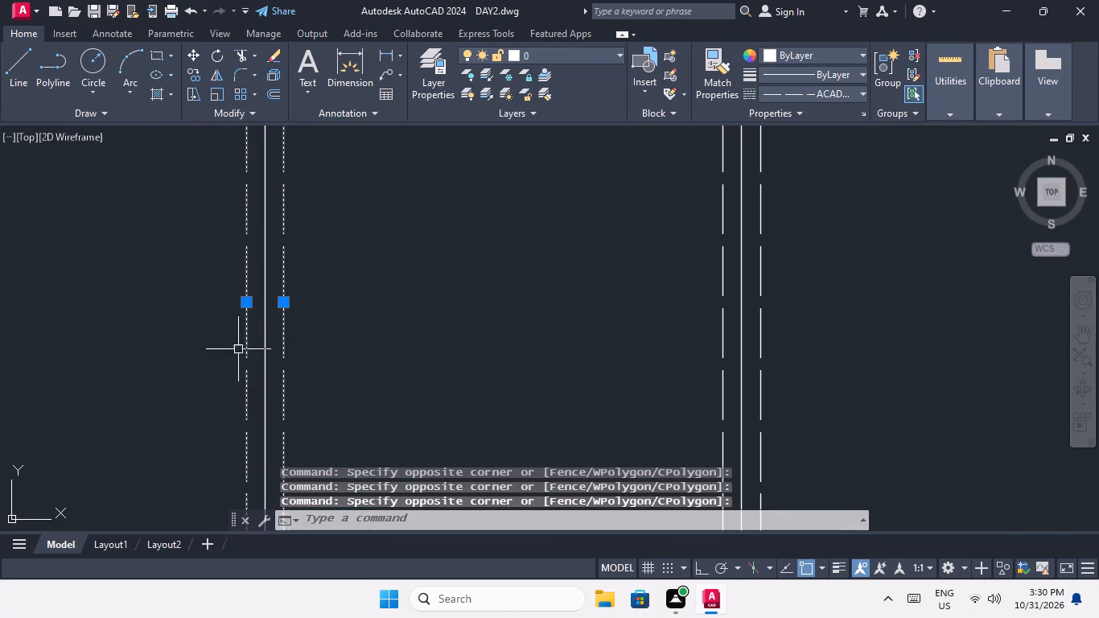
Add both outer dashed lines joining the seventh and eighth rows along the easternmost column to the selection.
scroll(238, 349, down, 3)
scroll(378, 352, up, 3)
drag(364, 311, 339, 340)
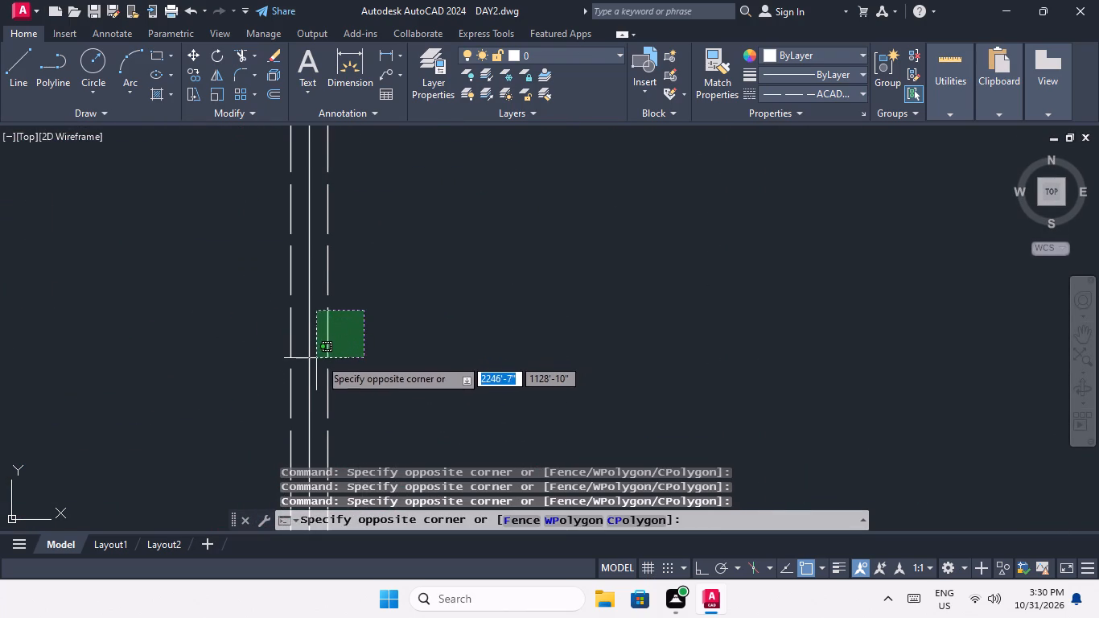
click(320, 357)
drag(298, 359, 279, 390)
click(270, 400)
Add both outer dashed lines joining the eighth and ninth rows along the westernmost column to the selection.
scroll(312, 317, down, 2)
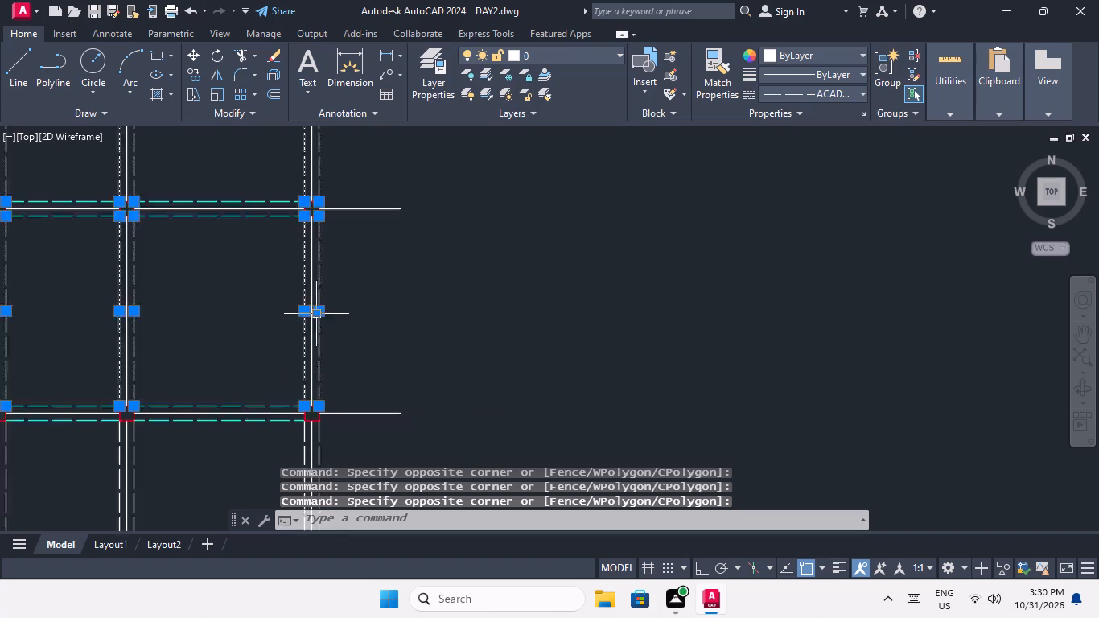
scroll(312, 317, down, 2)
middle_drag(433, 327, 583, 237)
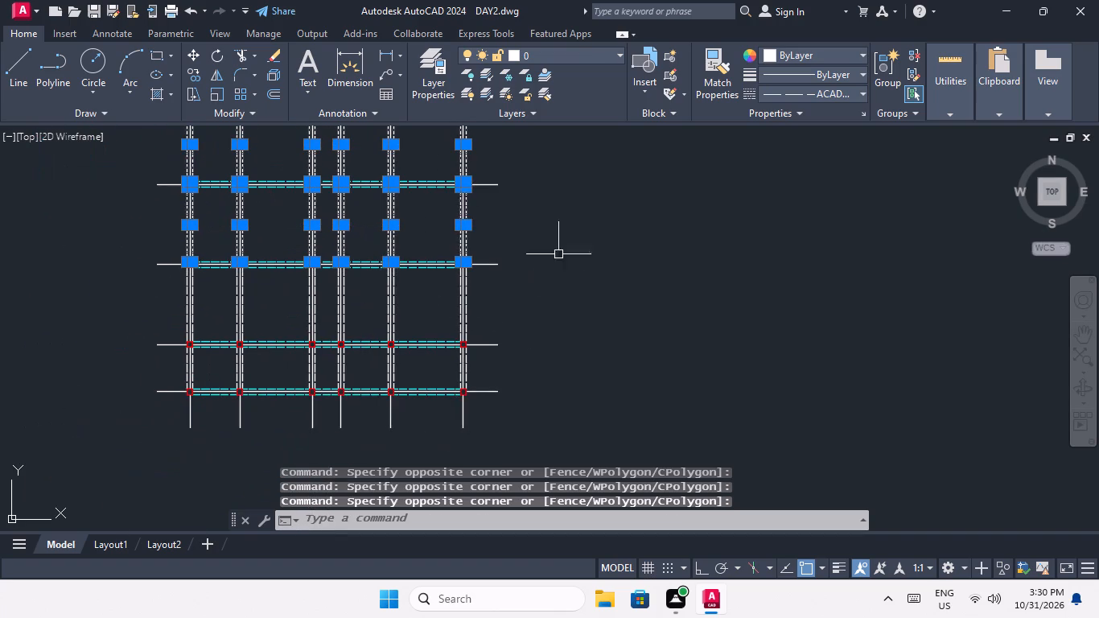
scroll(196, 311, up, 5)
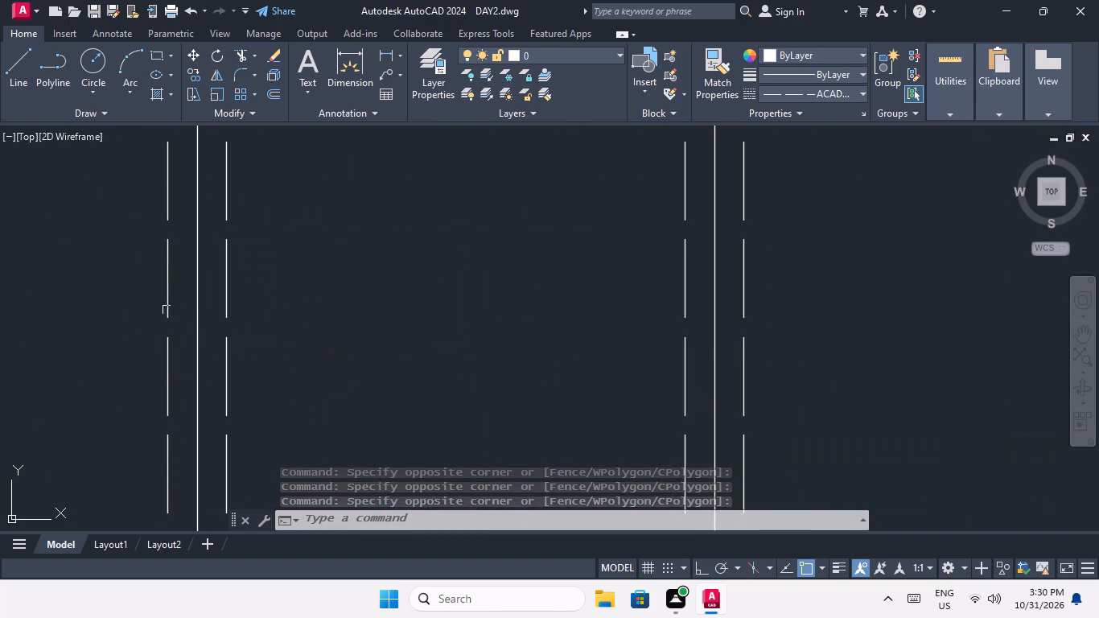
drag(174, 309, 154, 339)
click(150, 340)
drag(244, 294, 227, 334)
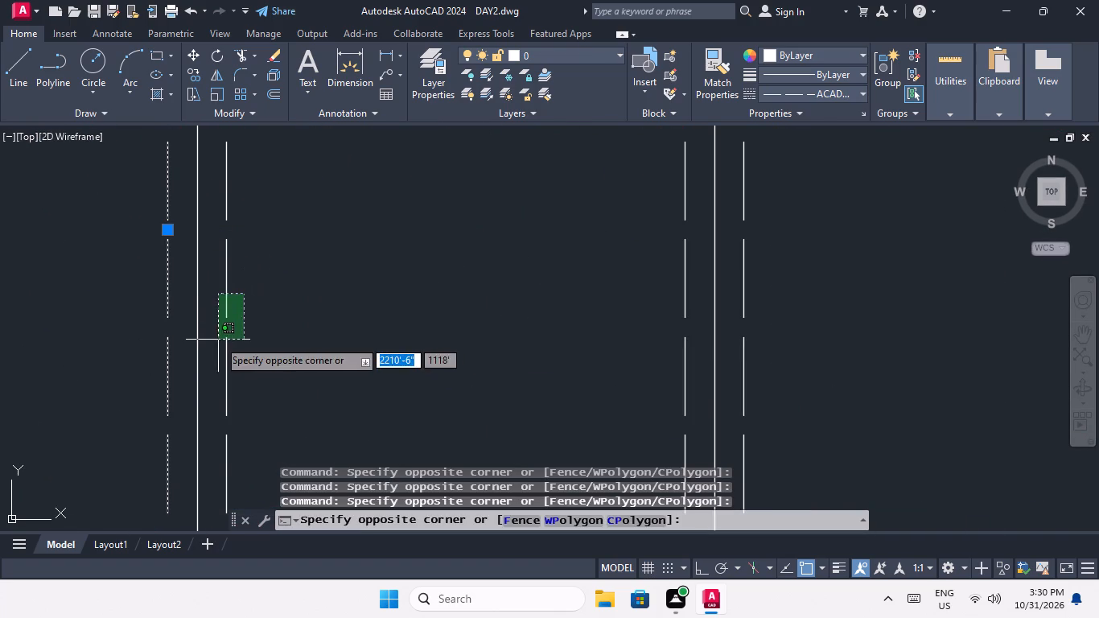
drag(218, 340, 230, 341)
Add both outer dashed lines joining the eighth and ninth rows along the second column from the west to the selection.
scroll(266, 296, down, 3)
scroll(385, 315, up, 3)
drag(408, 301, 397, 323)
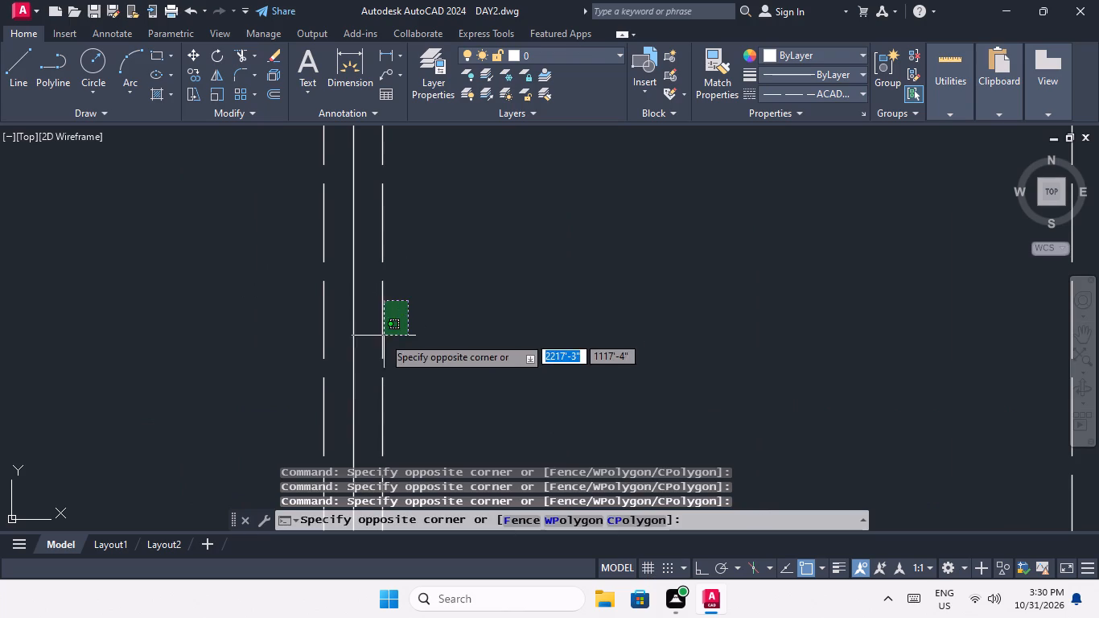
click(374, 340)
drag(333, 336, 302, 369)
click(295, 373)
Add both outer dashed lines joining the eighth and ninth rows along the third column from the west to the selection.
scroll(293, 320, down, 4)
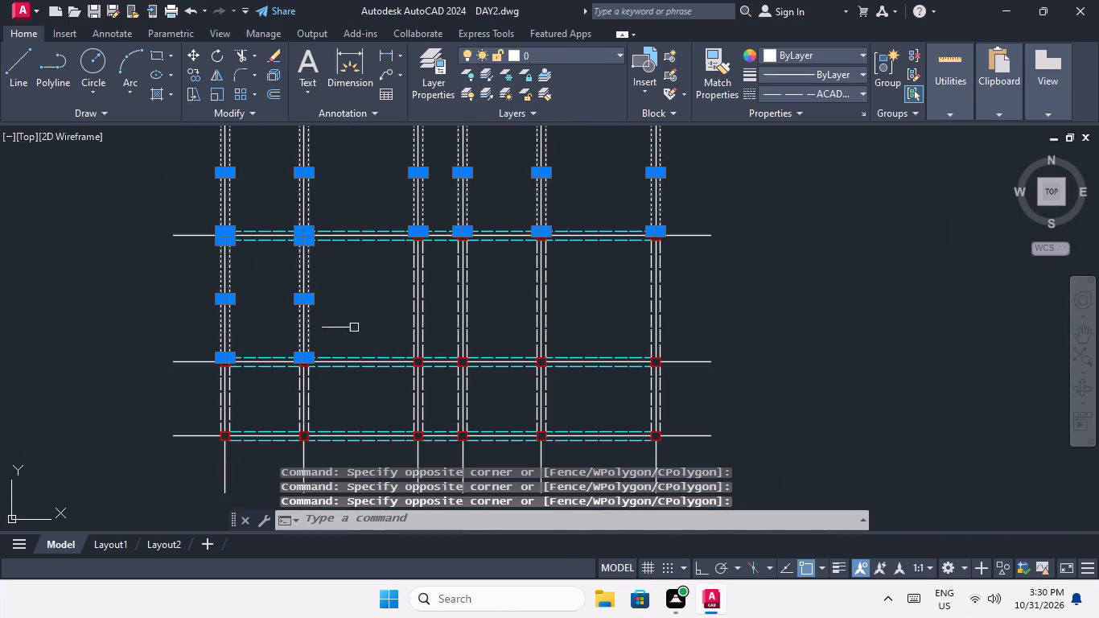
scroll(430, 320, up, 3)
drag(430, 264, 418, 311)
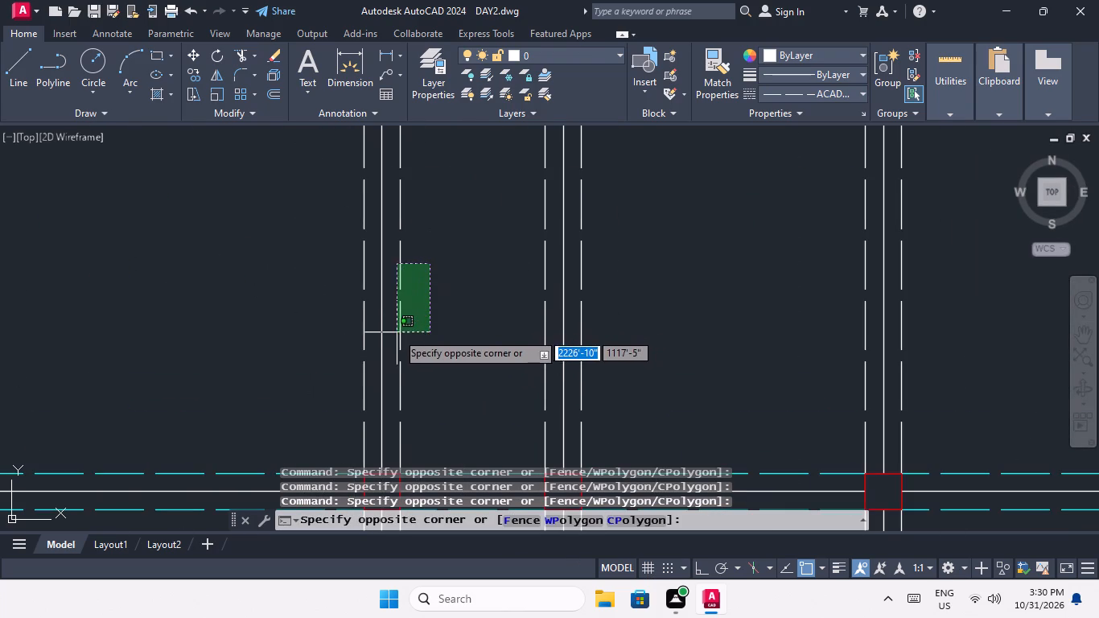
click(397, 335)
drag(372, 332, 337, 365)
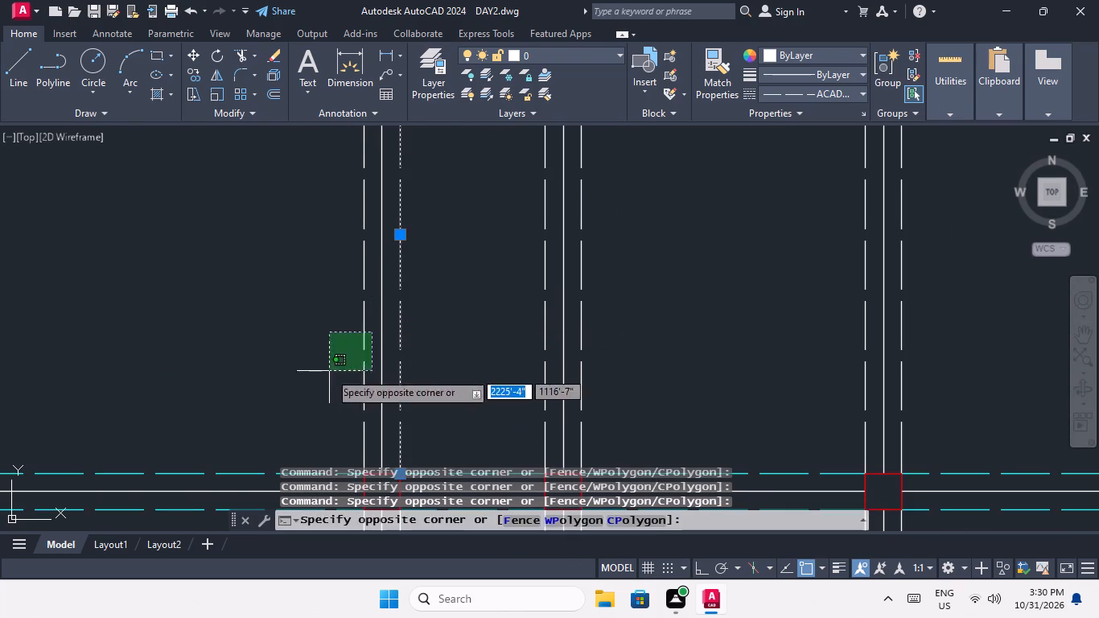
click(329, 373)
Add both outer dashed lines joining the eighth and ninth rows along the fourth column from the west to the selection.
scroll(327, 320, down, 3)
scroll(393, 325, up, 3)
drag(405, 287, 383, 332)
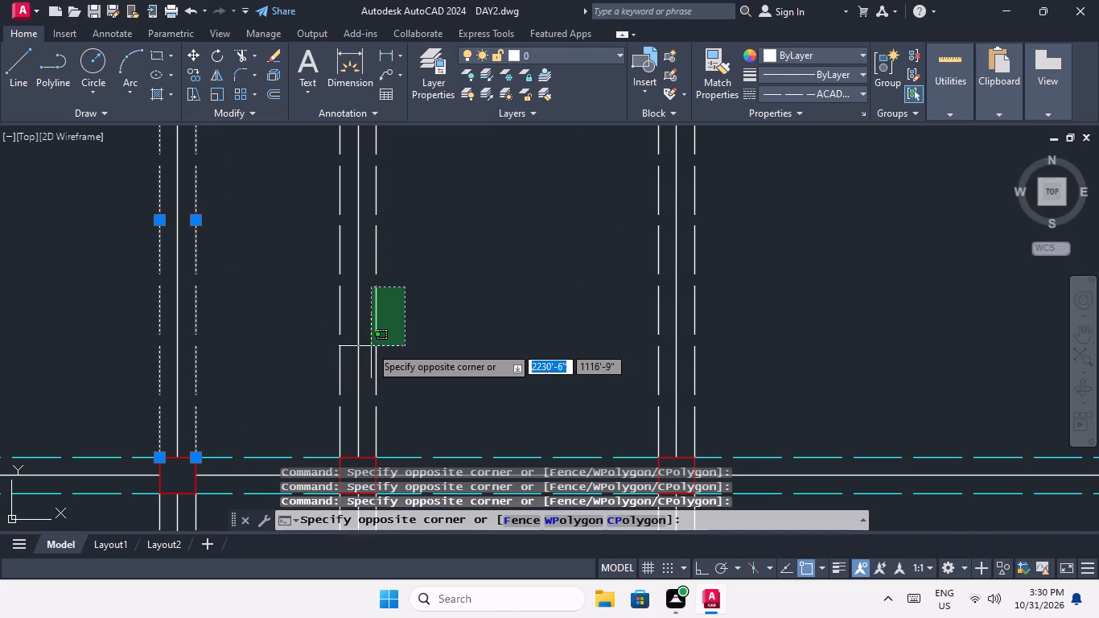
click(370, 346)
drag(341, 341, 312, 383)
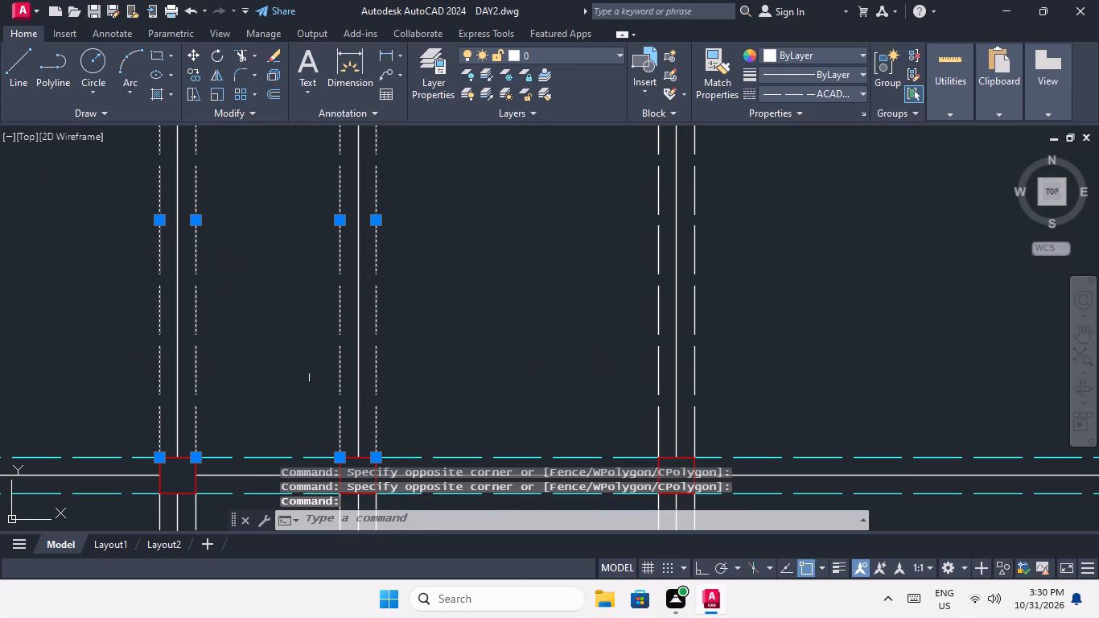
click(315, 359)
click(315, 359)
Add both outer dashed lines joining the eighth and ninth rows along the fifth column from the west to the selection.
middle_drag(496, 340, 315, 305)
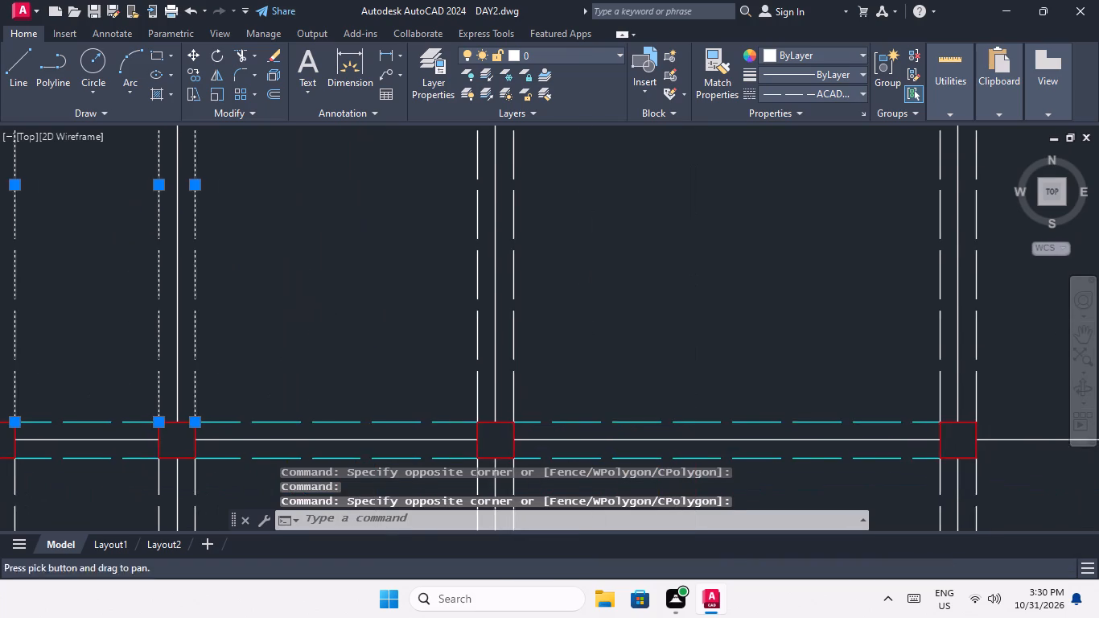
scroll(333, 288, down, 2)
scroll(401, 274, up, 2)
drag(438, 245, 422, 282)
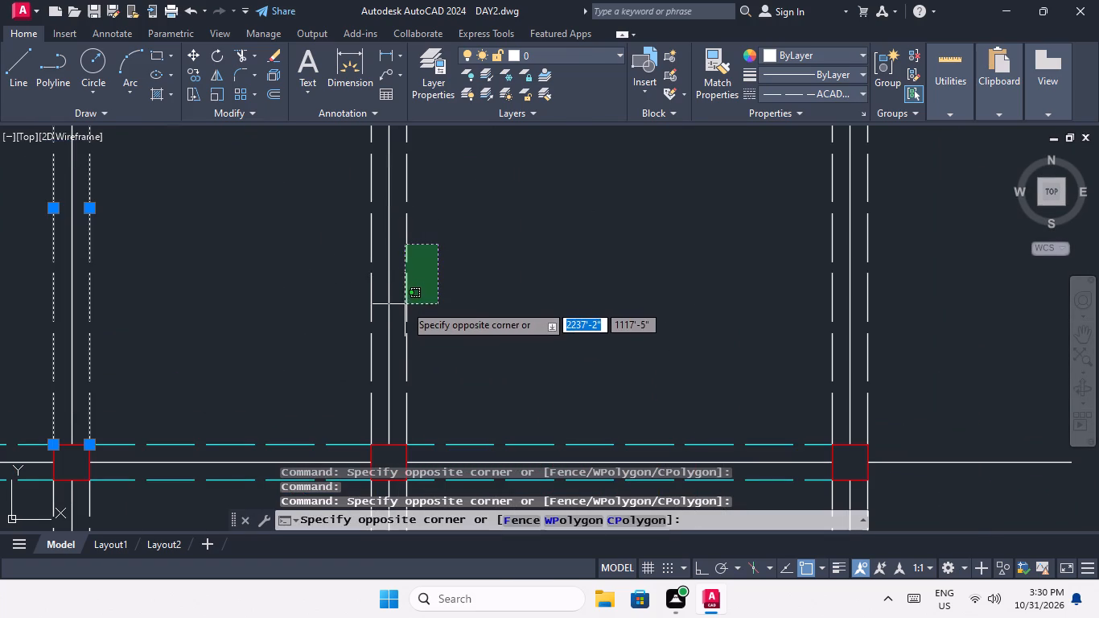
click(405, 307)
drag(374, 309, 361, 324)
click(328, 340)
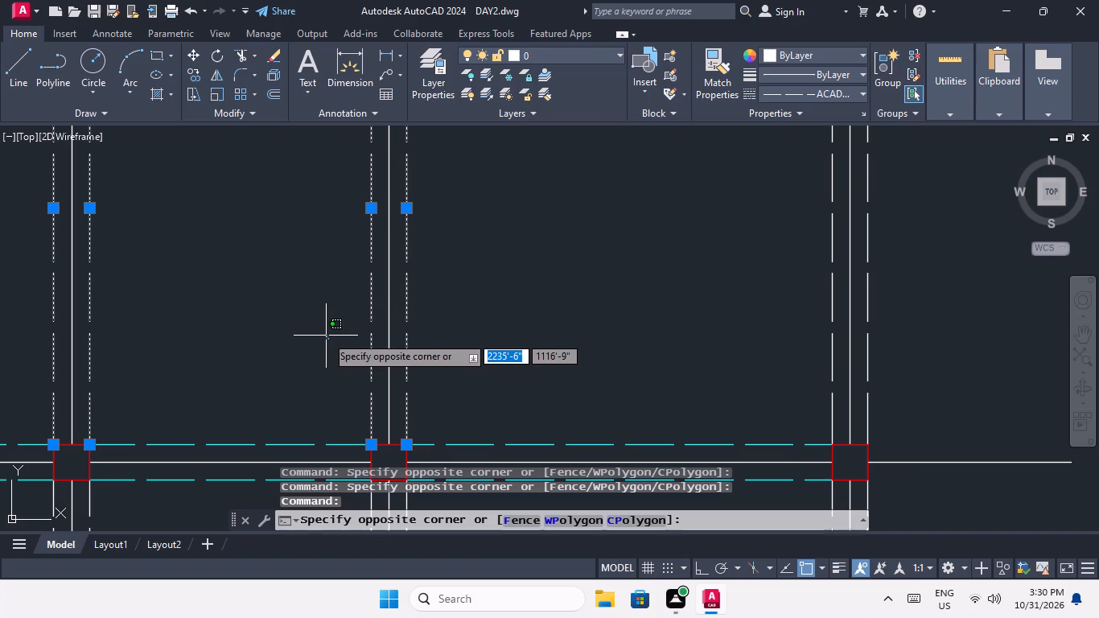
click(332, 331)
Add both outer dashed lines joining the eighth and ninth rows along the easternmost column to the selection.
middle_drag(490, 295, 287, 332)
scroll(344, 307, down, 2)
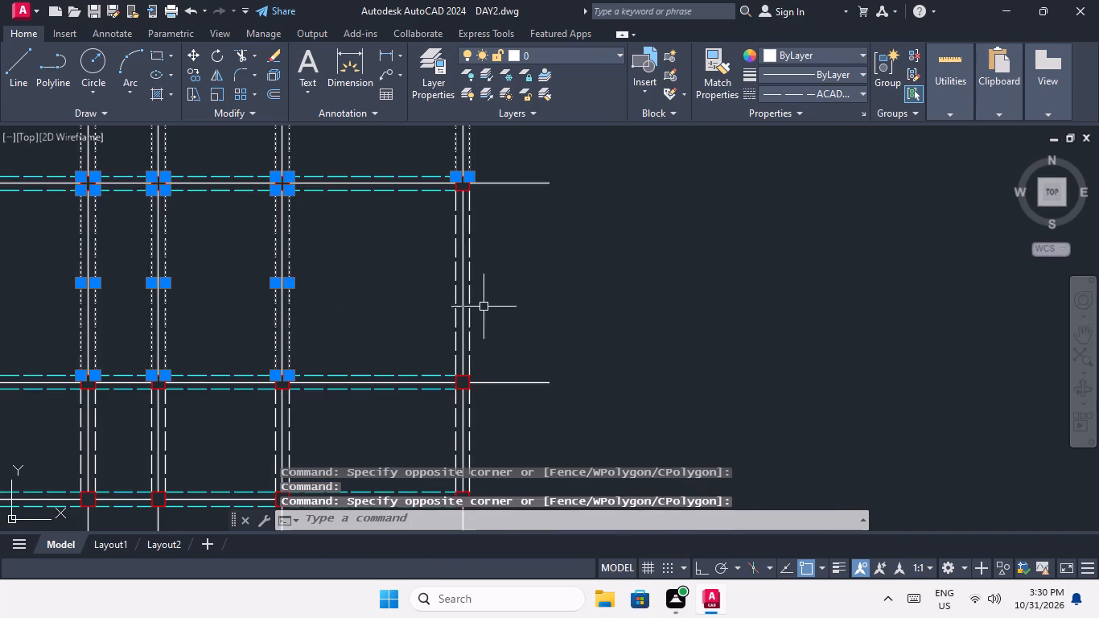
scroll(480, 305, up, 2)
drag(492, 268, 465, 315)
click(446, 341)
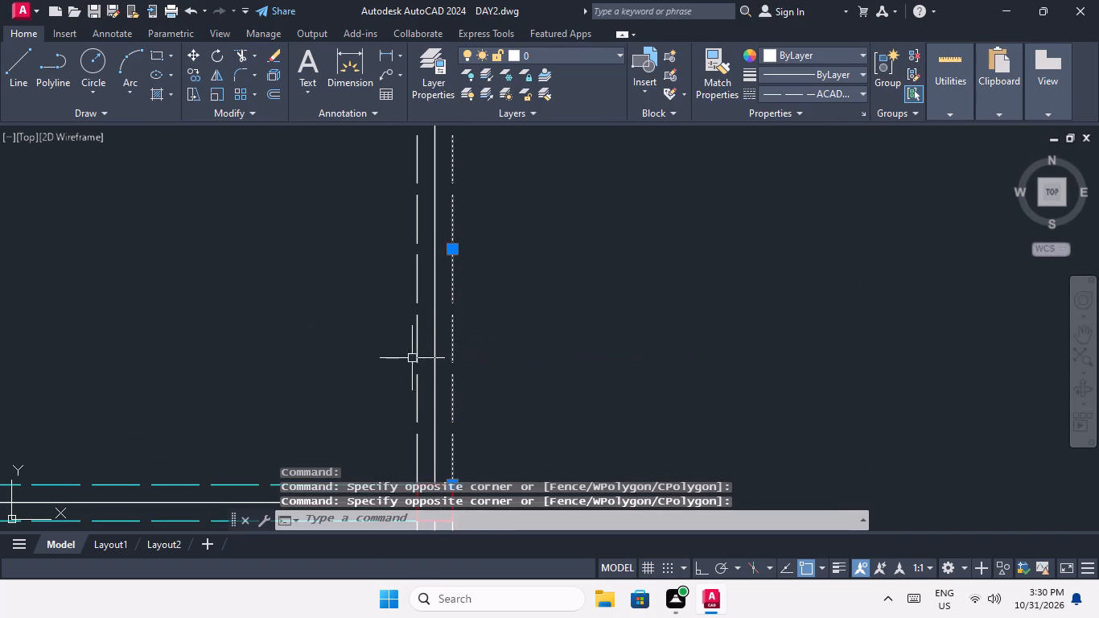
scroll(416, 349, up, 3)
drag(434, 323, 385, 378)
click(383, 378)
Add both outer dashed lines joining the ninth and tenth rows along the easternmost column to the selection.
scroll(401, 320, down, 4)
middle_drag(352, 333, 443, 231)
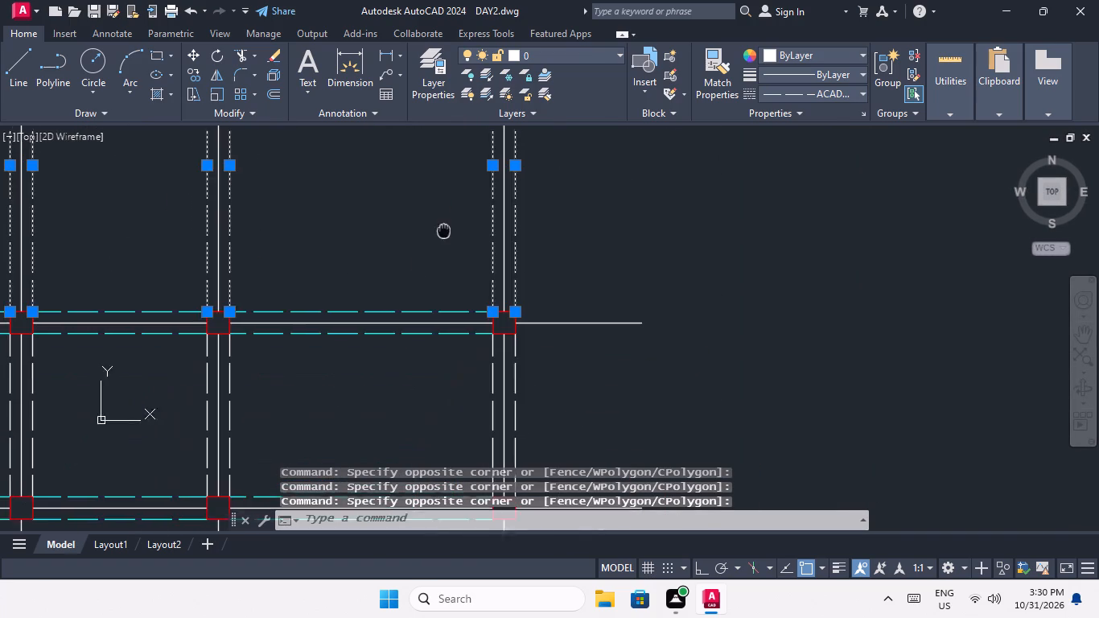
middle_drag(443, 231, 444, 229)
scroll(434, 229, down, 3)
scroll(459, 278, up, 4)
scroll(449, 279, down, 1)
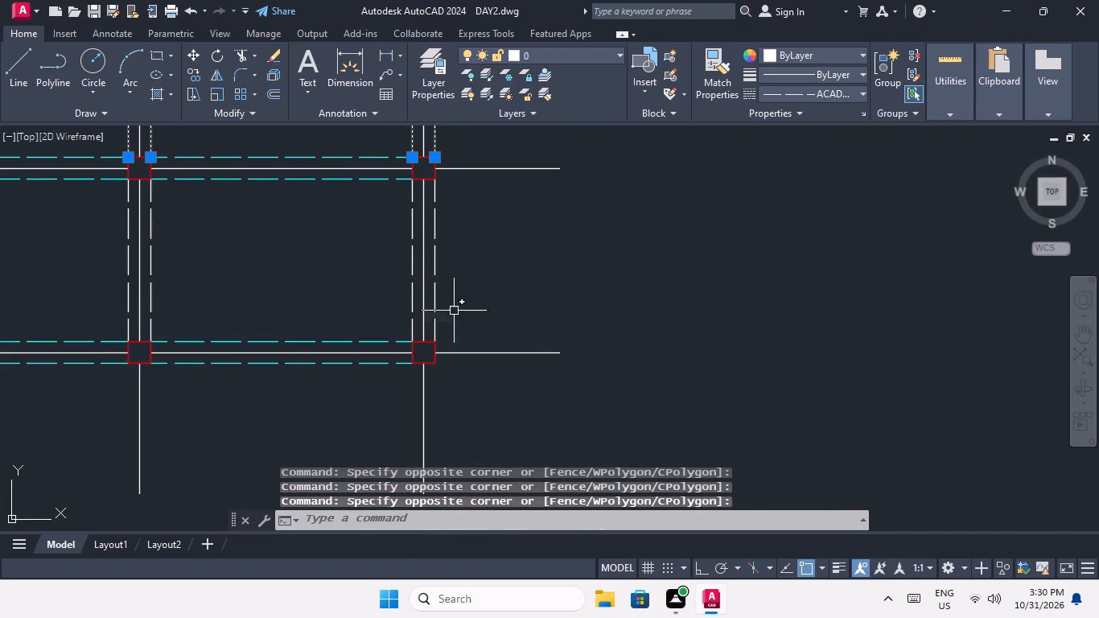
middle_drag(480, 297, 484, 360)
scroll(493, 309, down, 3)
scroll(482, 305, up, 3)
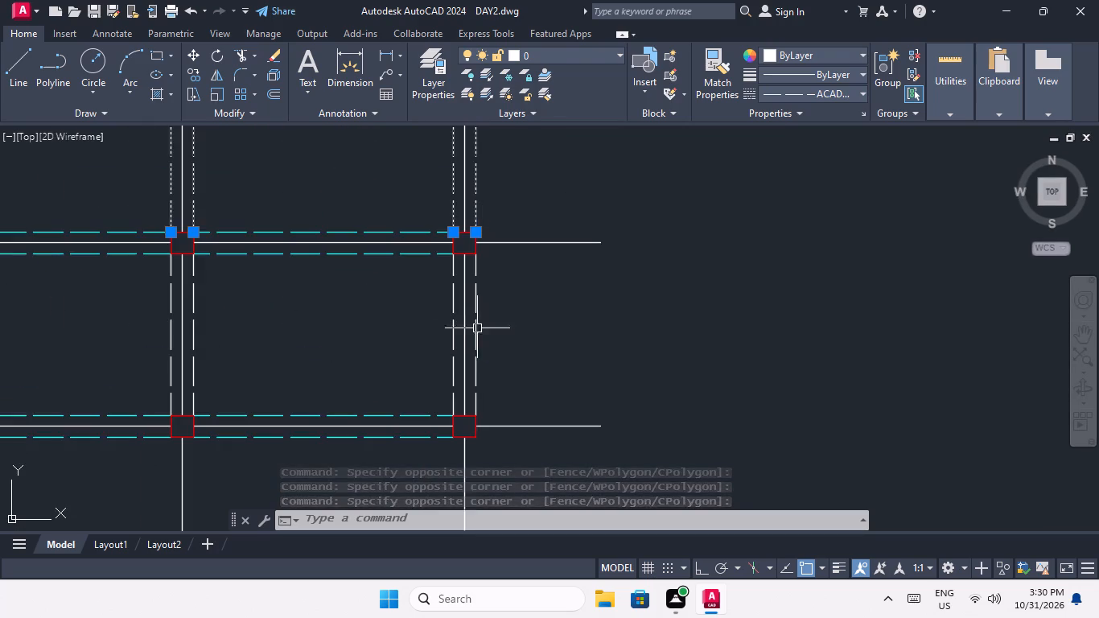
scroll(475, 335, up, 3)
drag(508, 298, 475, 346)
click(462, 362)
drag(399, 344, 364, 379)
click(352, 388)
Add both outer dashed lines joining the ninth and tenth rows along the fifth column from the west to the selection.
scroll(360, 352, down, 3)
middle_drag(283, 377, 447, 369)
scroll(270, 350, up, 3)
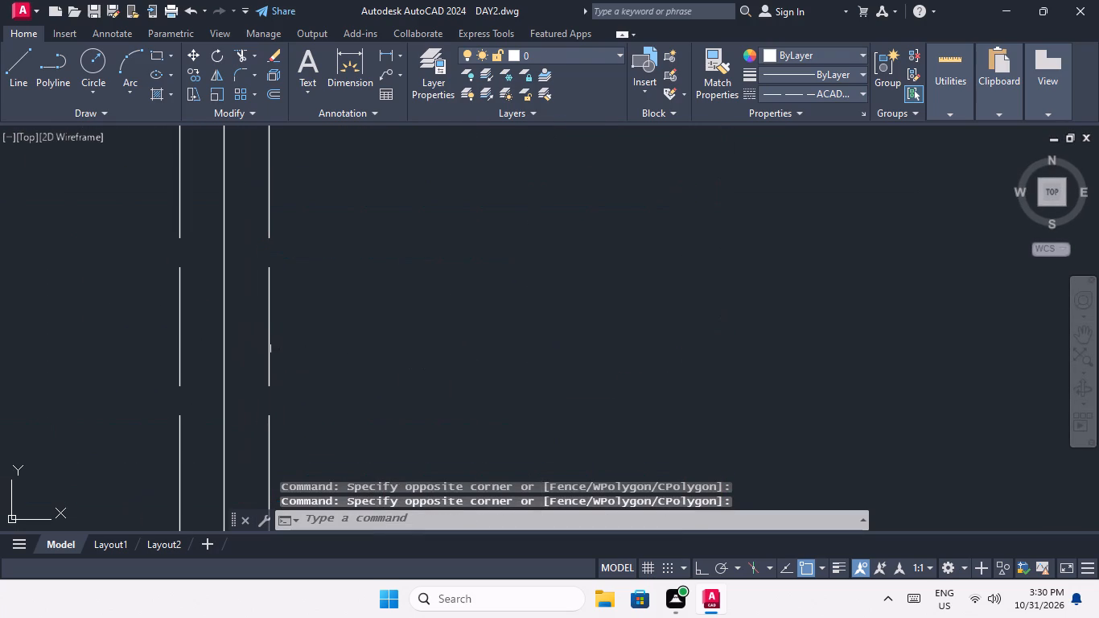
drag(336, 314, 299, 365)
click(249, 385)
middle_drag(353, 370, 474, 361)
scroll(482, 341, down, 2)
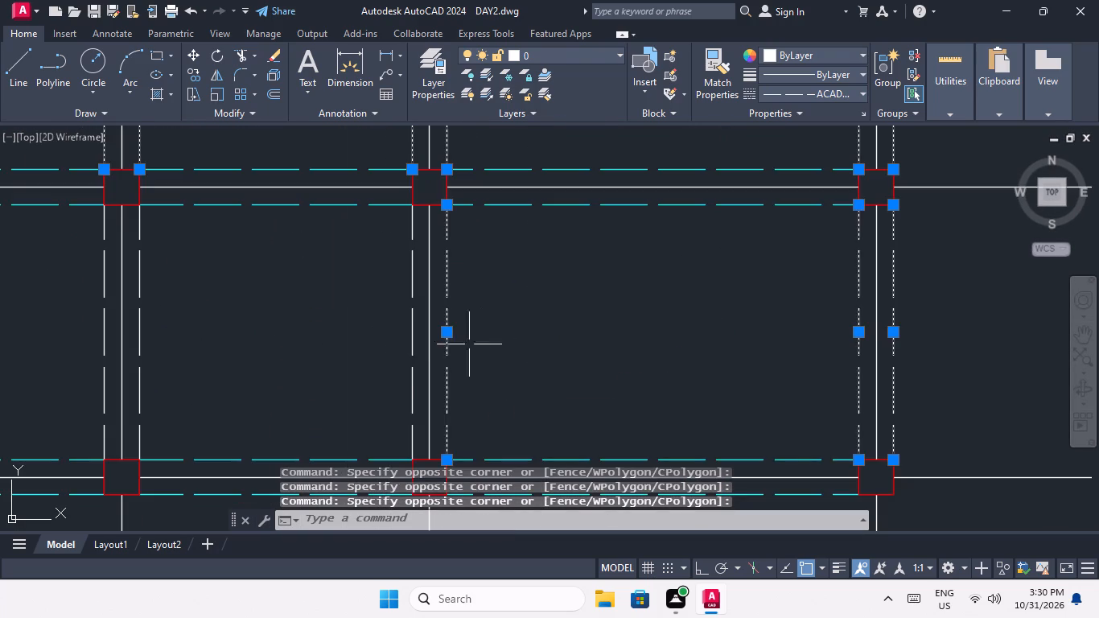
scroll(422, 348, up, 3)
drag(408, 315, 347, 368)
click(340, 371)
Add both outer dashed lines joining the ninth and tenth rows along the fourth column from the west to the selection.
scroll(360, 334, down, 4)
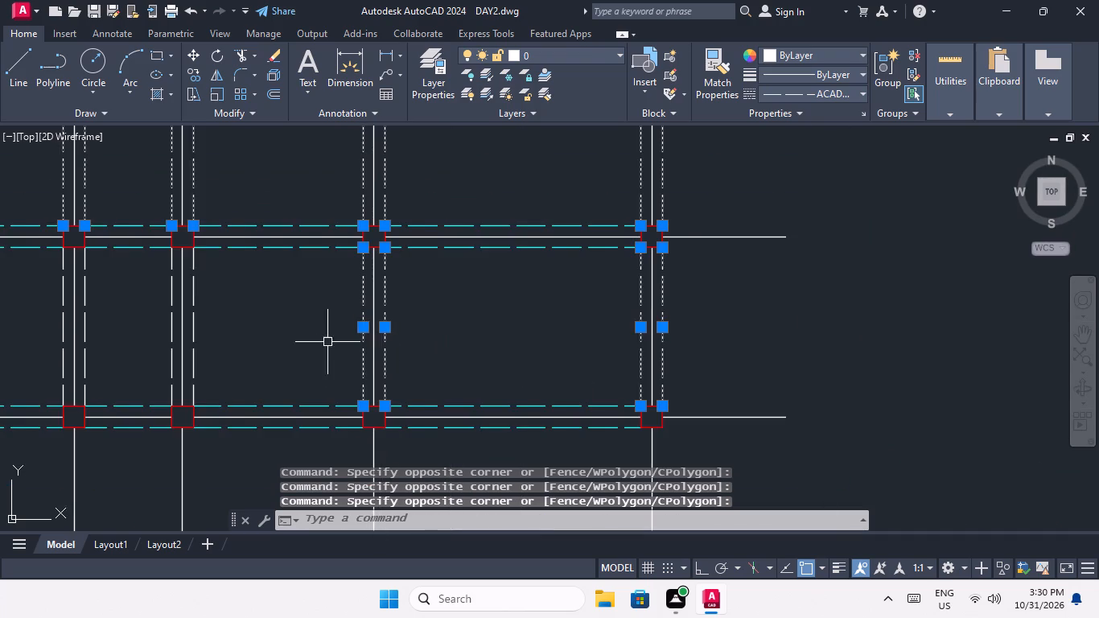
middle_drag(316, 341, 495, 345)
scroll(362, 340, up, 3)
drag(442, 282, 406, 330)
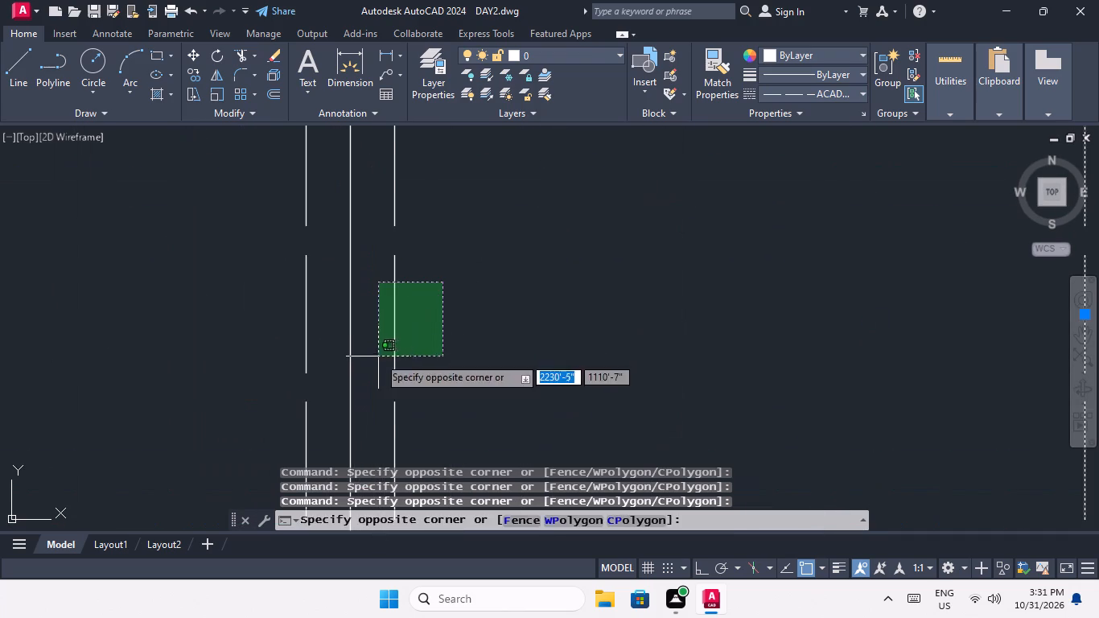
click(378, 356)
drag(326, 331, 259, 386)
click(259, 386)
Add both outer dashed lines joining the ninth and tenth rows along the third column from the west to the selection.
scroll(278, 348, down, 4)
middle_drag(345, 352, 522, 348)
scroll(393, 354, up, 3)
drag(478, 272, 442, 319)
click(420, 338)
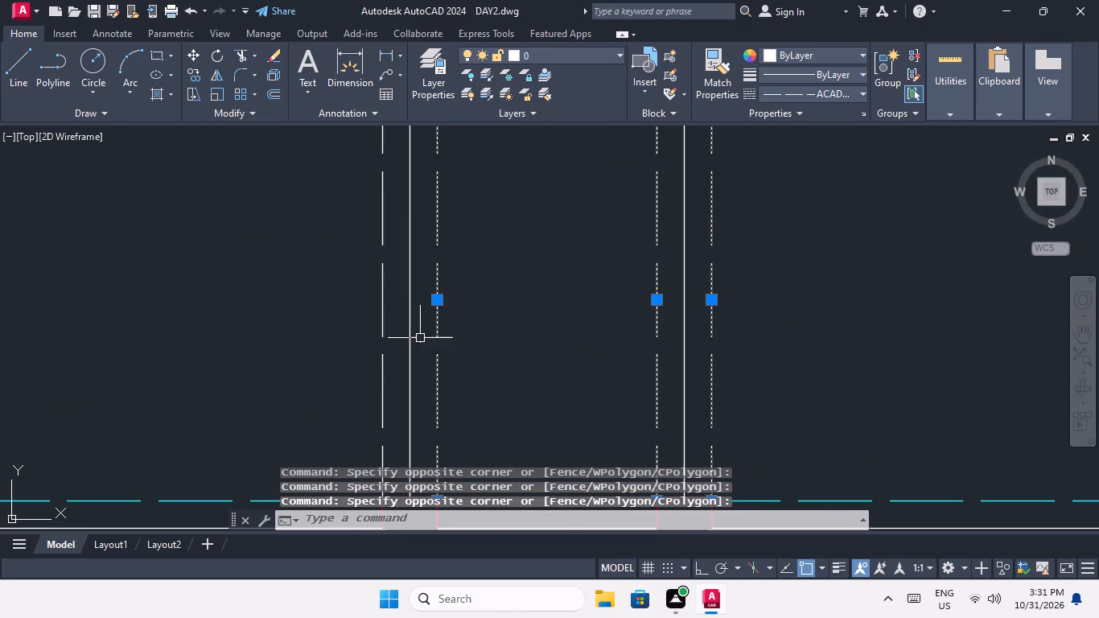
drag(386, 311, 366, 360)
click(341, 395)
click(328, 379)
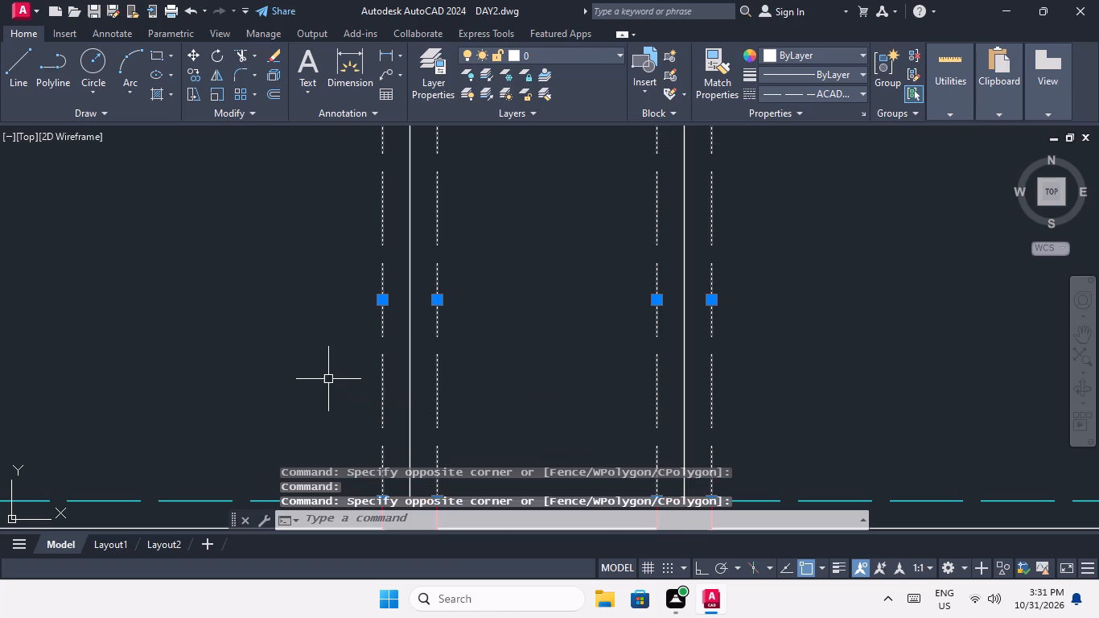
Add both outer dashed lines joining the ninth and tenth rows along the second column from the west to the selection.
middle_drag(283, 340, 587, 310)
scroll(533, 317, down, 3)
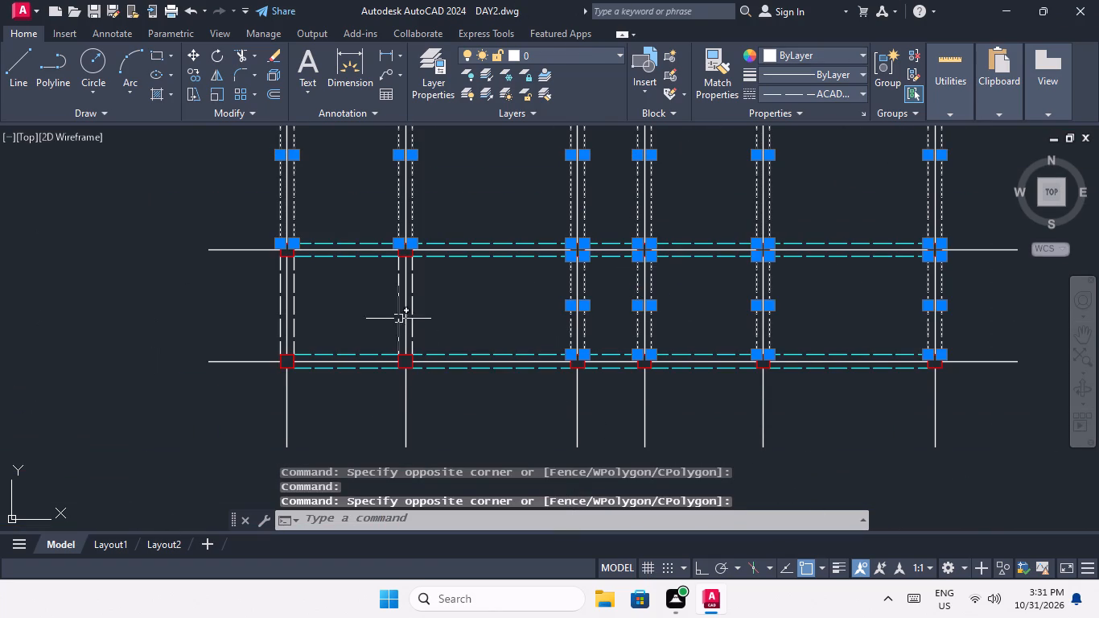
scroll(402, 311, up, 3)
drag(513, 296, 481, 369)
click(430, 393)
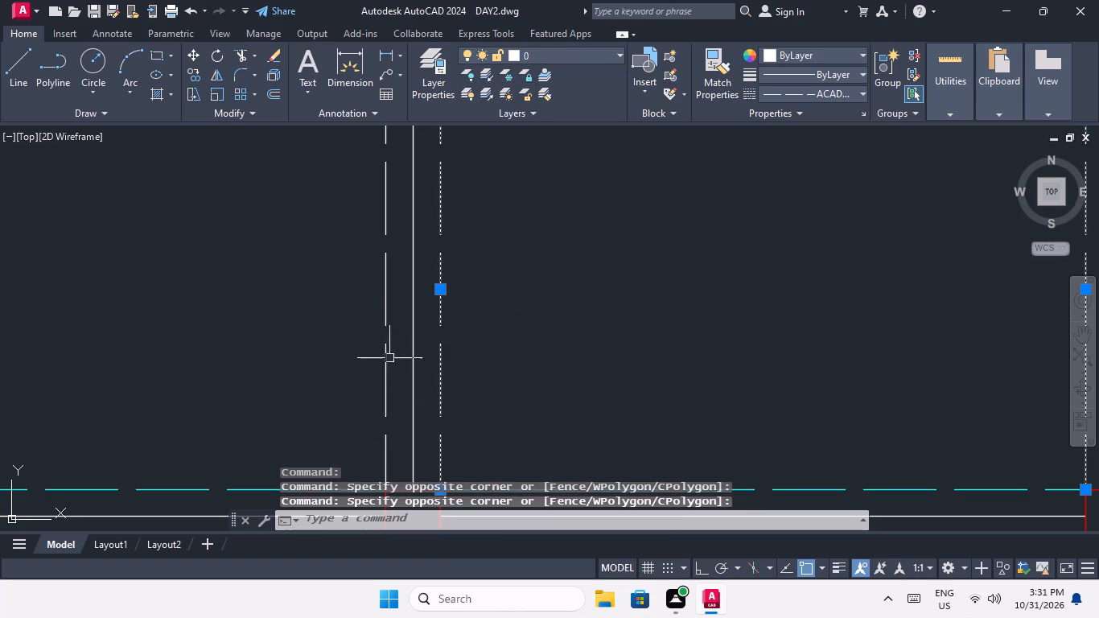
drag(397, 351, 350, 406)
click(331, 410)
Add both outer dashed lines joining the ninth and tenth rows along the westernmost column to the selection.
scroll(348, 334, down, 3)
middle_drag(306, 337, 471, 345)
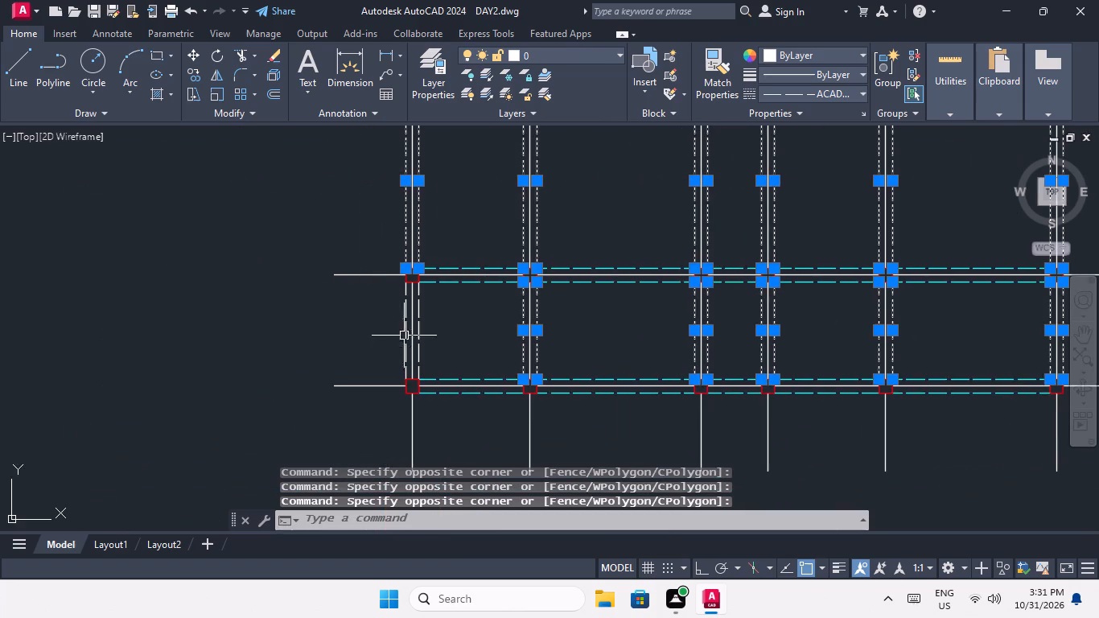
scroll(404, 336, up, 3)
drag(536, 303, 513, 348)
click(450, 386)
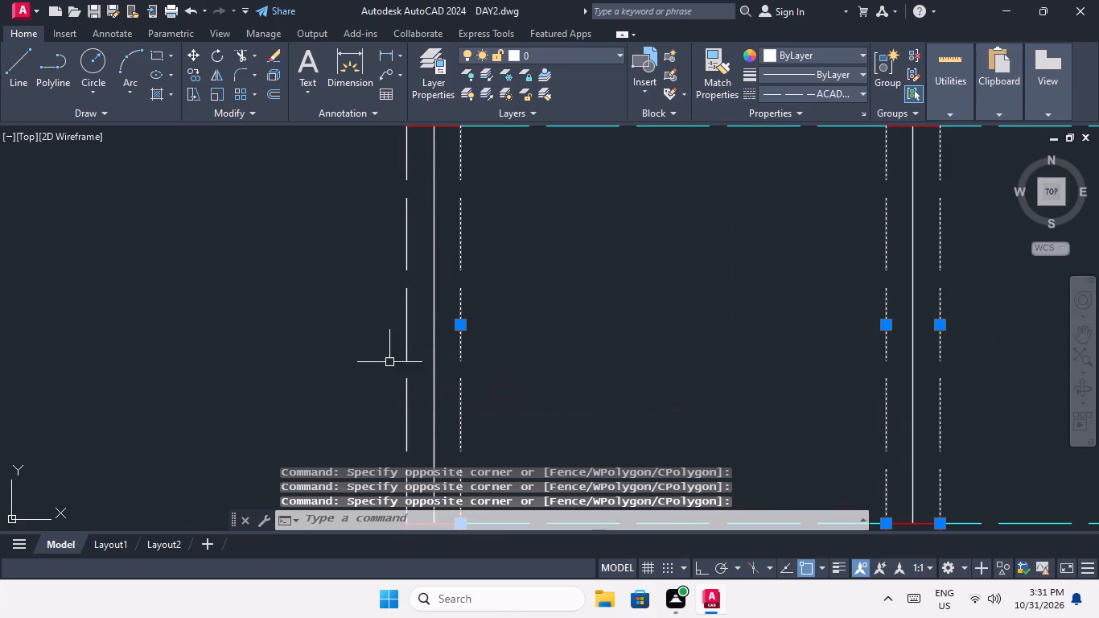
drag(420, 343, 383, 368)
click(380, 370)
Change the colour of all the selected vertical dashed lines to Cyan and clear the selection.
scroll(382, 355, down, 4)
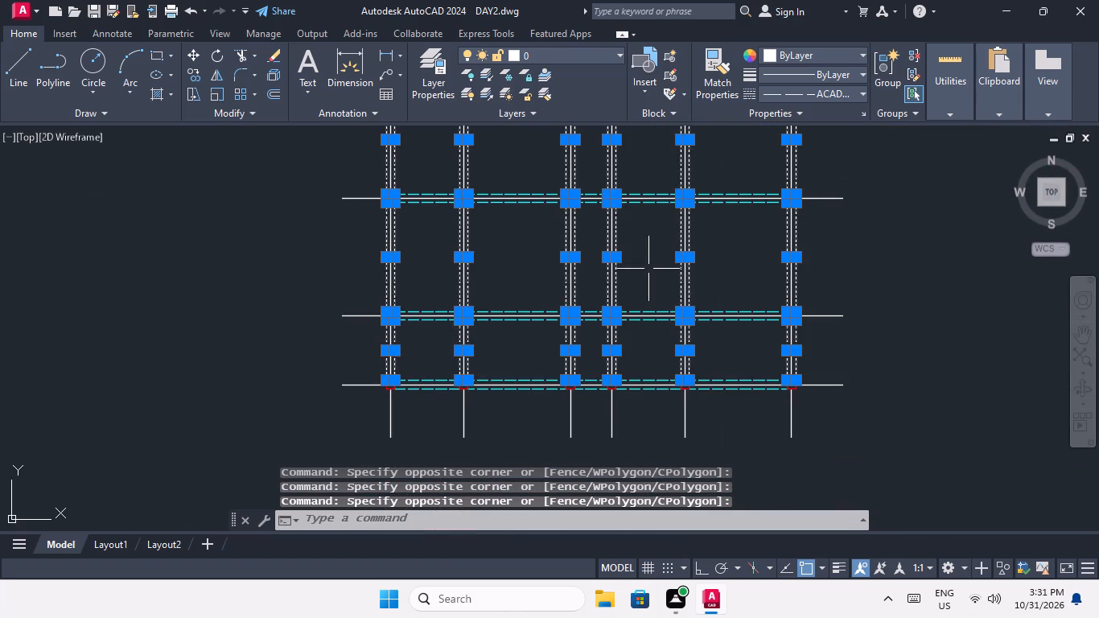
click(831, 60)
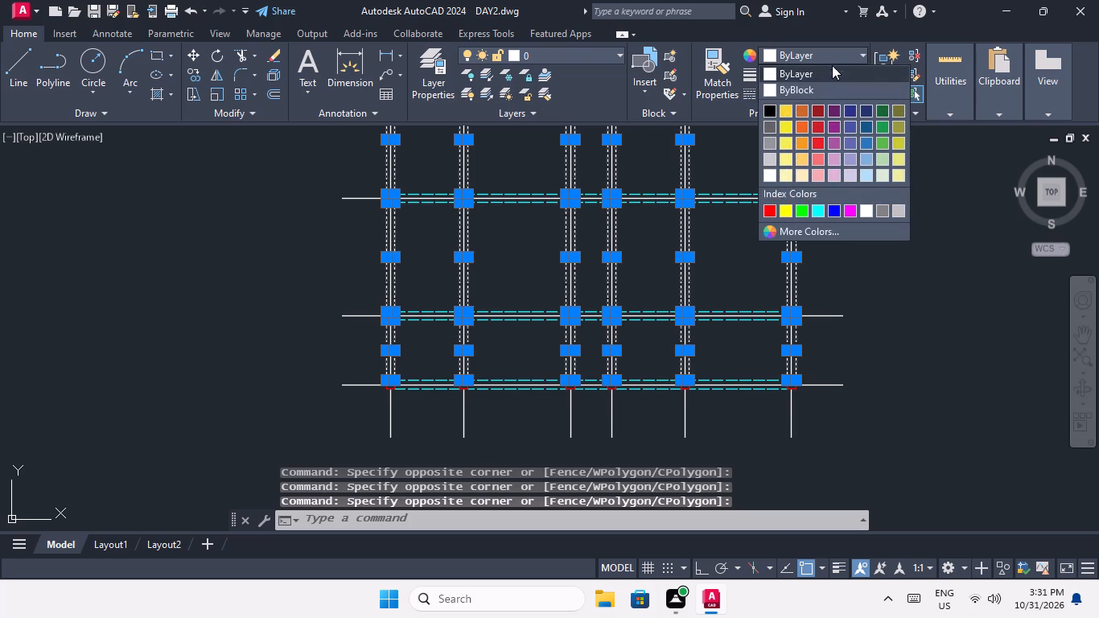
click(818, 212)
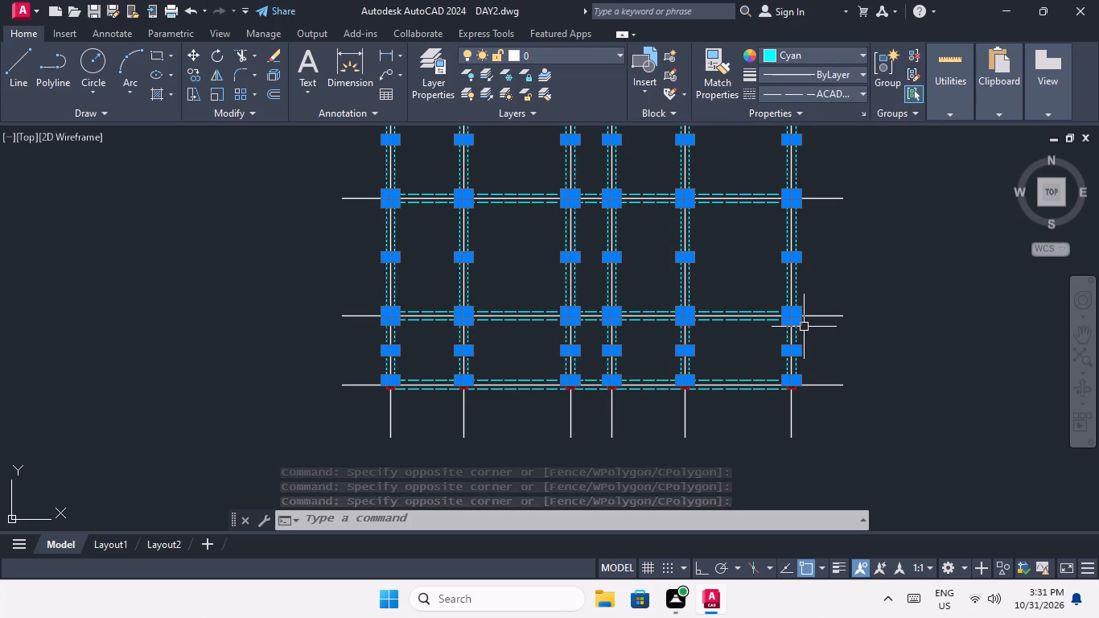
key(Escape)
Examine the whole grid plan, from the bottom row up to the top row, to check the line colours.
scroll(614, 313, down, 2)
middle_drag(602, 341, 466, 445)
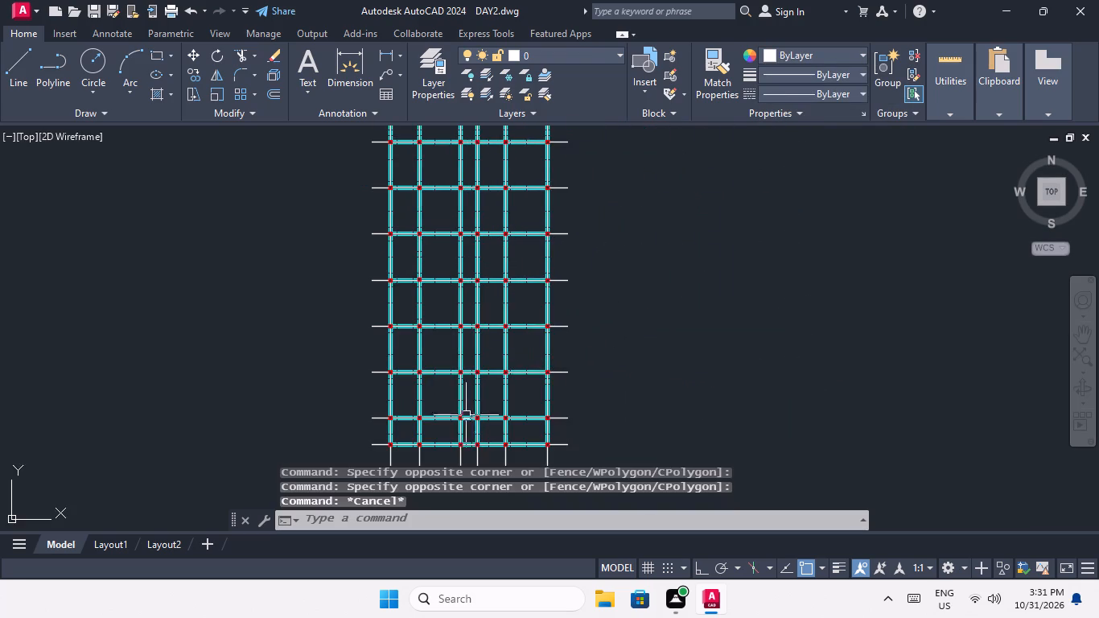
middle_drag(511, 283, 457, 447)
right_drag(462, 390, 499, 369)
right_drag(499, 366, 474, 326)
scroll(474, 326, down, 3)
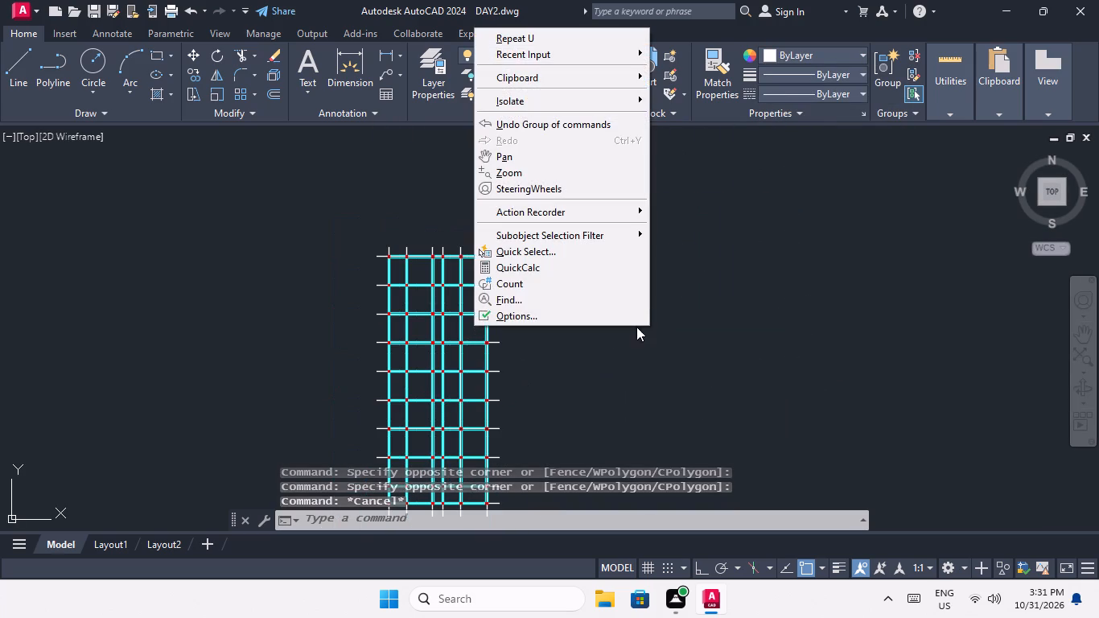
key(Escape)
key(Escape)
key(Escape)
key(Escape)
key(Escape)
middle_drag(480, 346, 568, 233)
scroll(551, 255, down, 3)
middle_drag(519, 299, 505, 317)
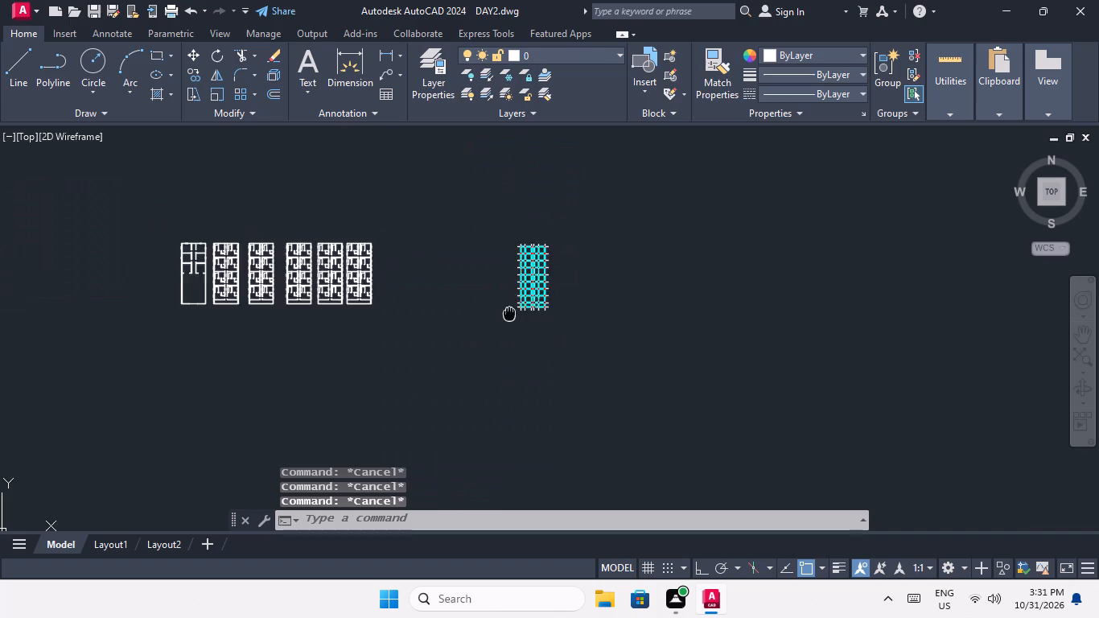
middle_drag(505, 317, 475, 365)
scroll(508, 319, up, 4)
middle_drag(453, 307, 462, 373)
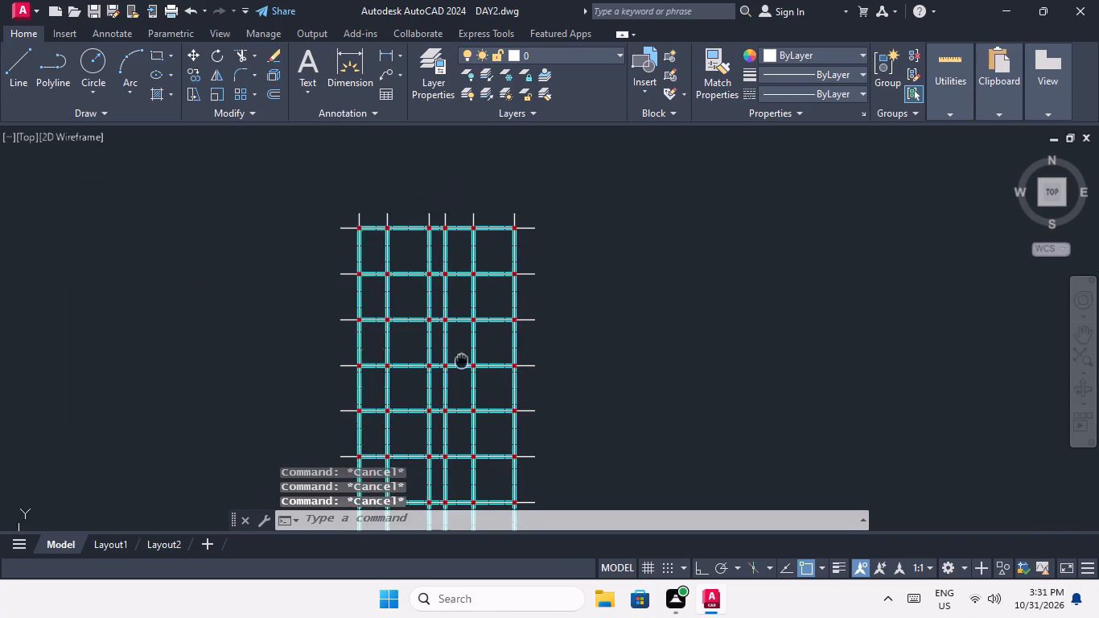
middle_drag(462, 373, 467, 410)
scroll(425, 280, up, 4)
scroll(488, 288, down, 2)
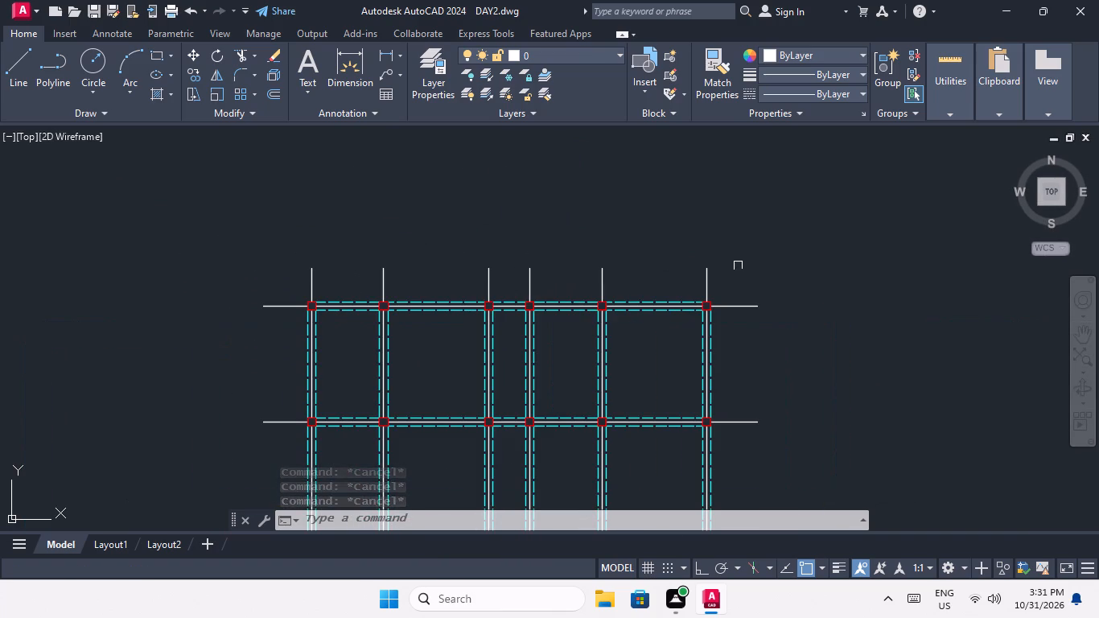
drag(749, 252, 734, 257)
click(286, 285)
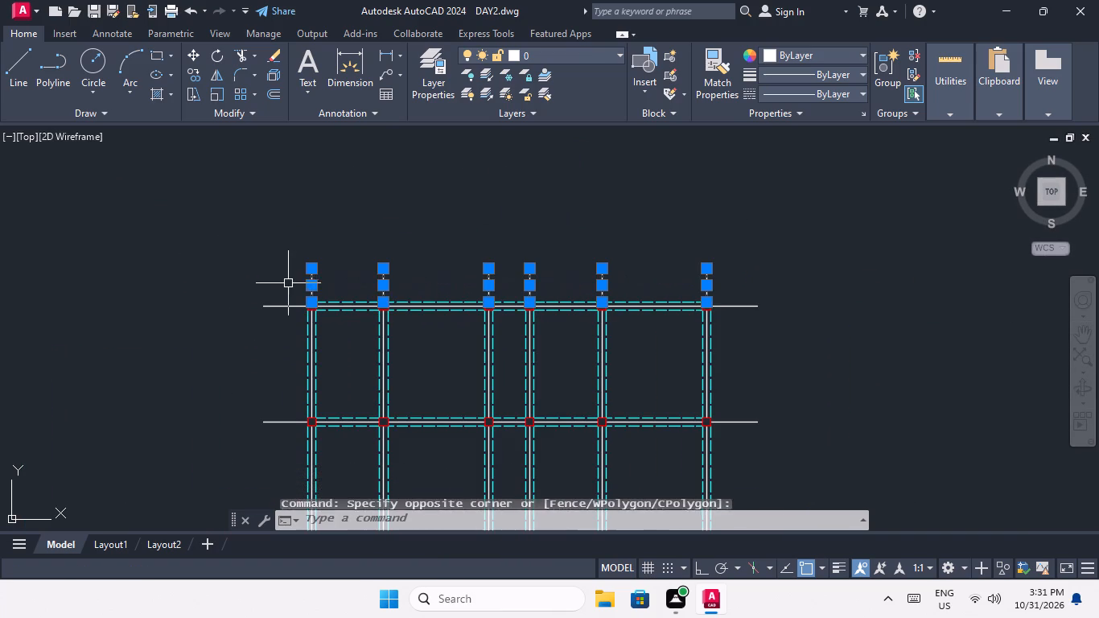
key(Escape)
Select the three solid centre-line segments between the first and fourth columns from the west along the top row.
scroll(373, 318, up, 5)
scroll(306, 311, down, 1)
middle_drag(324, 346, 342, 369)
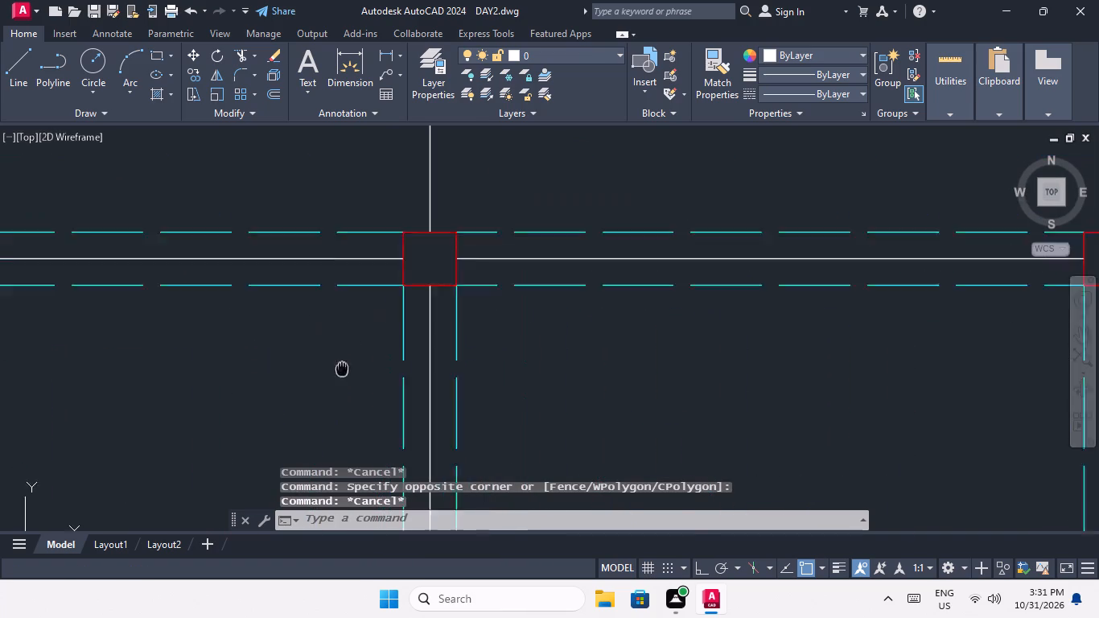
middle_drag(342, 369, 372, 393)
scroll(368, 379, down, 2)
scroll(311, 352, up, 2)
click(308, 331)
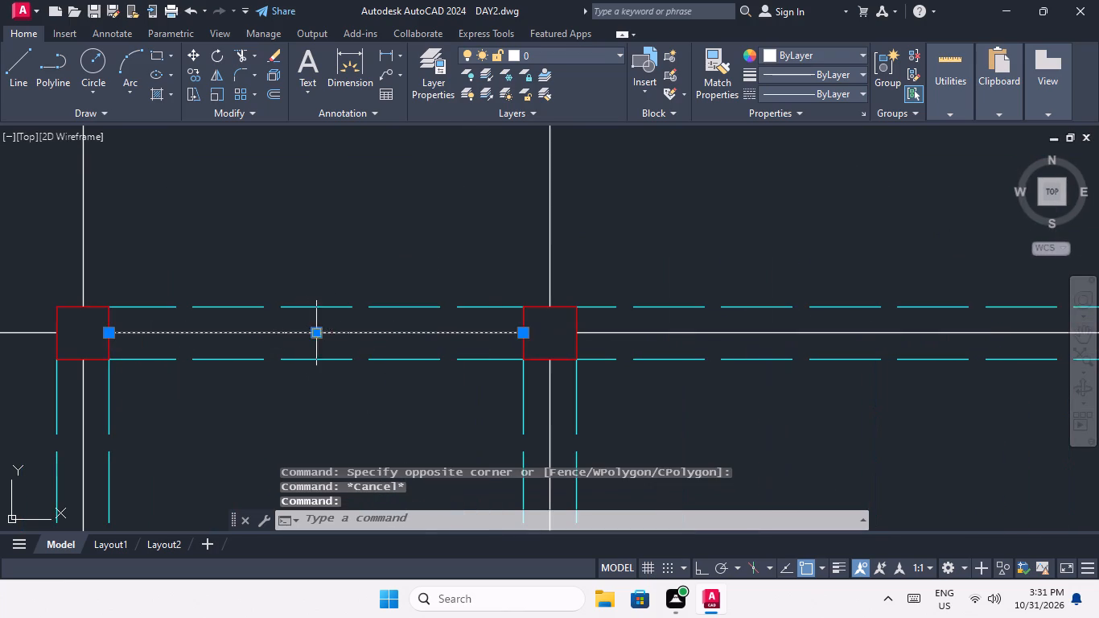
scroll(337, 326, down, 2)
click(535, 329)
middle_drag(559, 385, 470, 387)
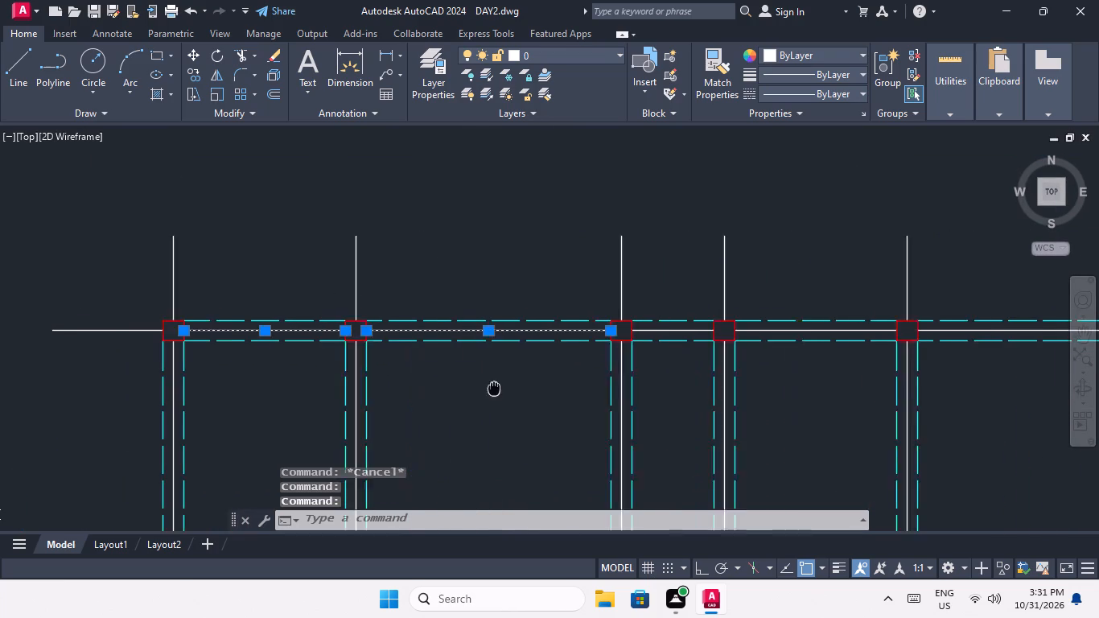
middle_drag(470, 387, 291, 390)
scroll(492, 333, up, 3)
click(466, 360)
click(441, 335)
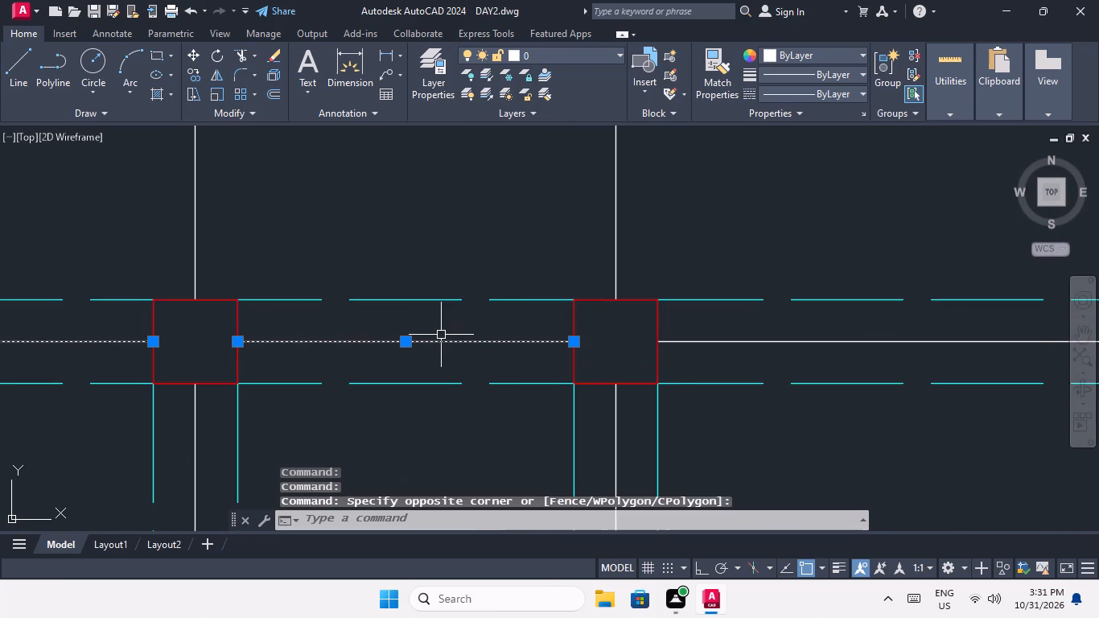
Add the two solid centre-line segments between the fourth and sixth columns along the top row to the selection.
scroll(441, 335, down, 1)
scroll(673, 353, up, 2)
drag(679, 353, 666, 346)
click(645, 318)
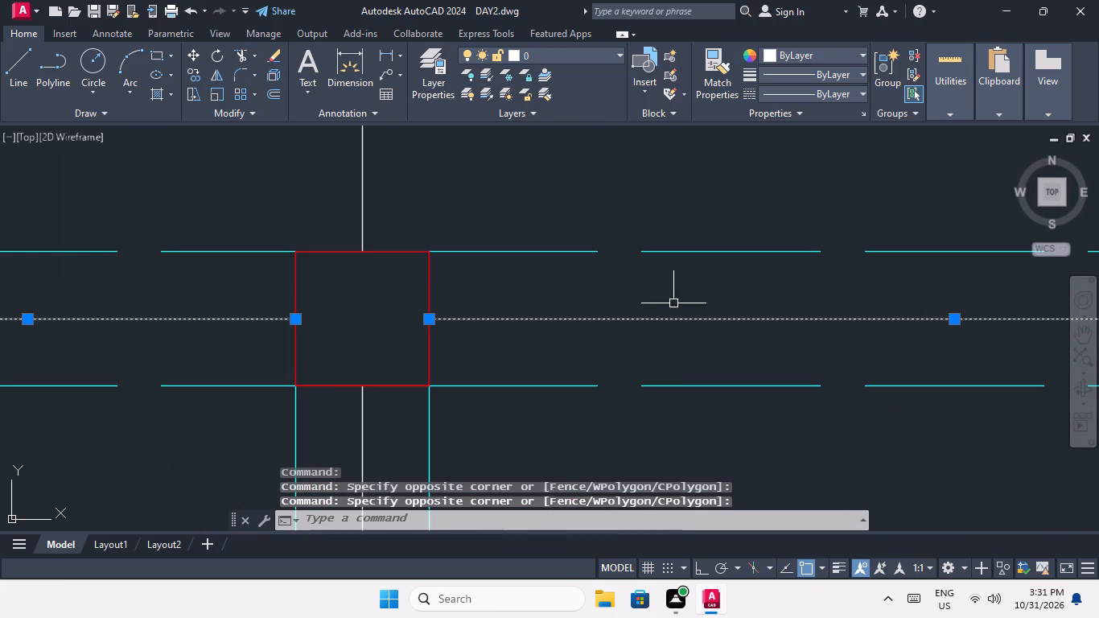
scroll(755, 312, down, 2)
middle_drag(737, 340, 481, 352)
scroll(595, 336, down, 3)
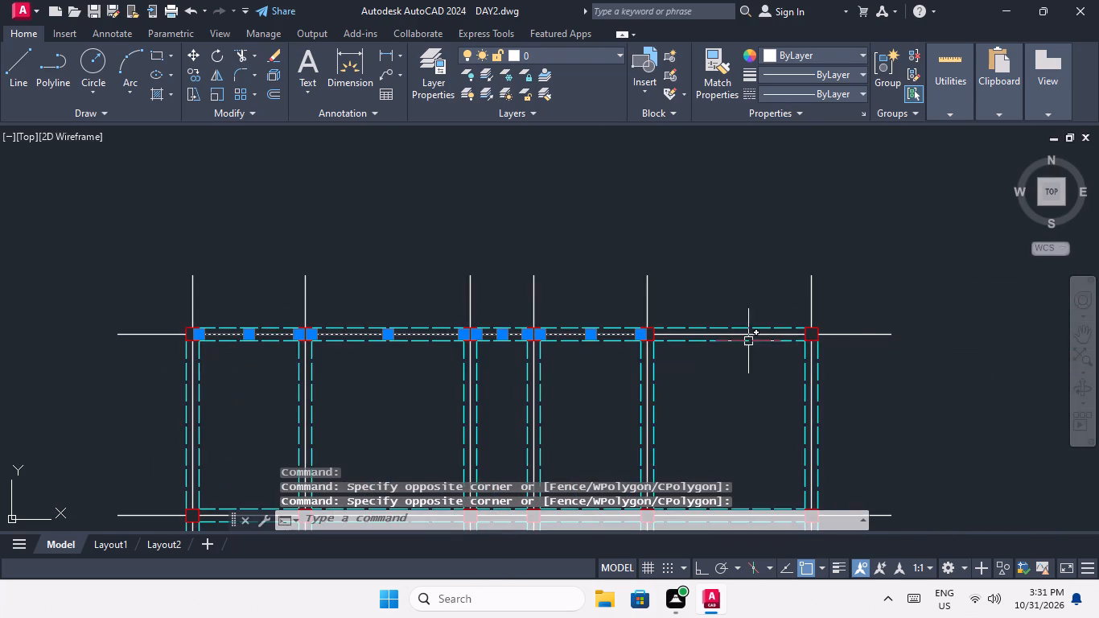
scroll(741, 338, up, 4)
click(742, 342)
click(721, 314)
Add the three solid centre-line segments between the first and fourth columns along the second row to the selection.
scroll(726, 298, down, 4)
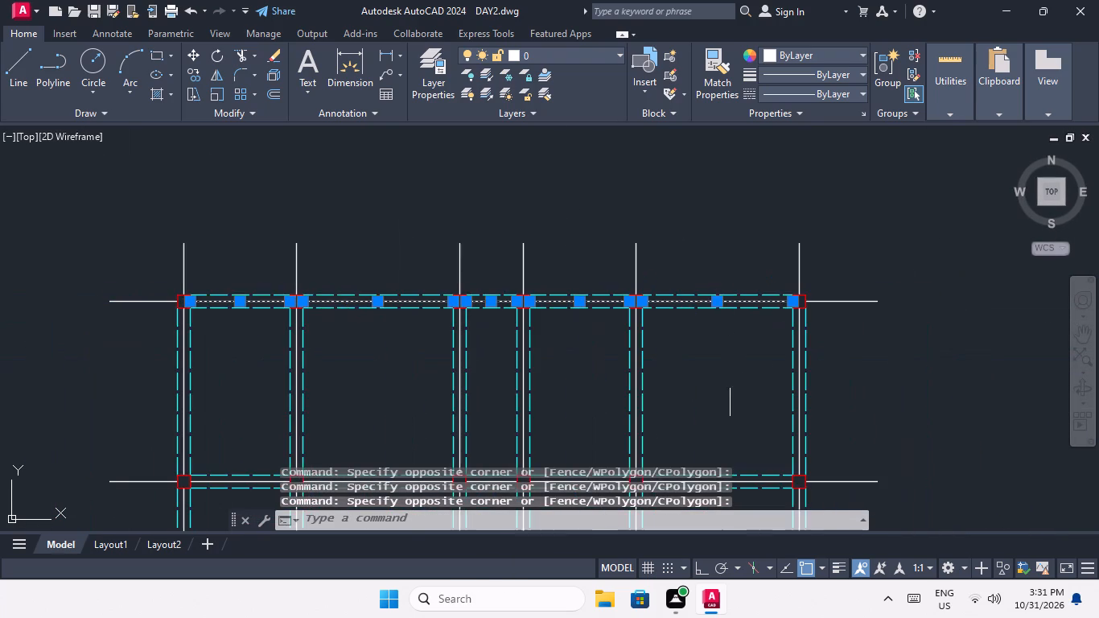
middle_drag(719, 398, 786, 321)
scroll(298, 416, up, 4)
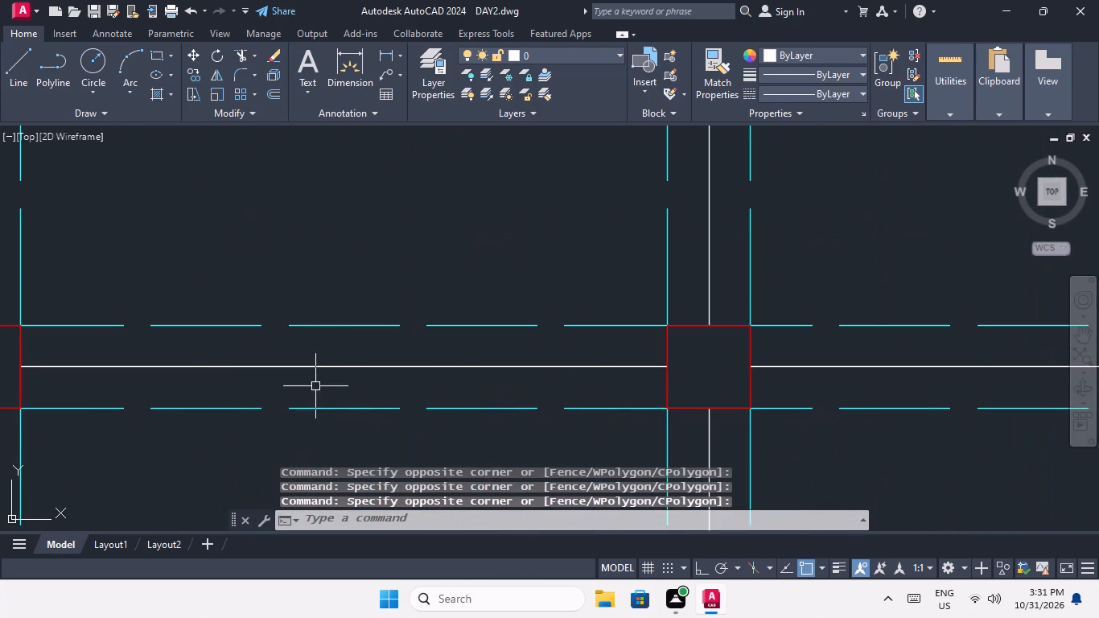
click(315, 386)
click(305, 352)
scroll(304, 359, down, 3)
scroll(527, 365, up, 2)
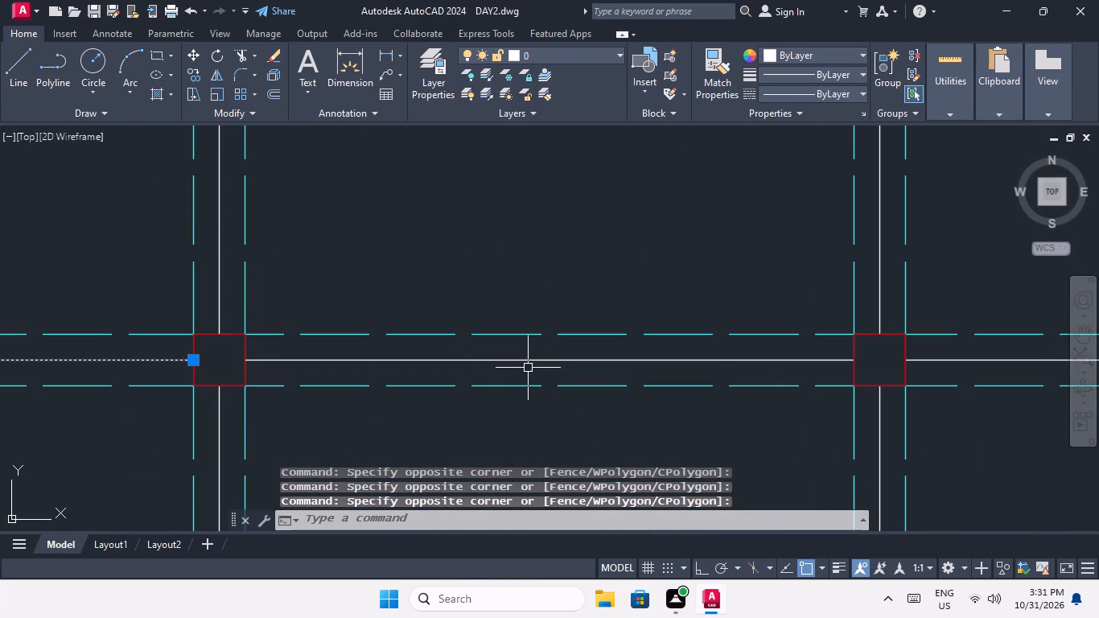
click(528, 368)
click(517, 351)
scroll(517, 353, down, 2)
scroll(726, 358, up, 4)
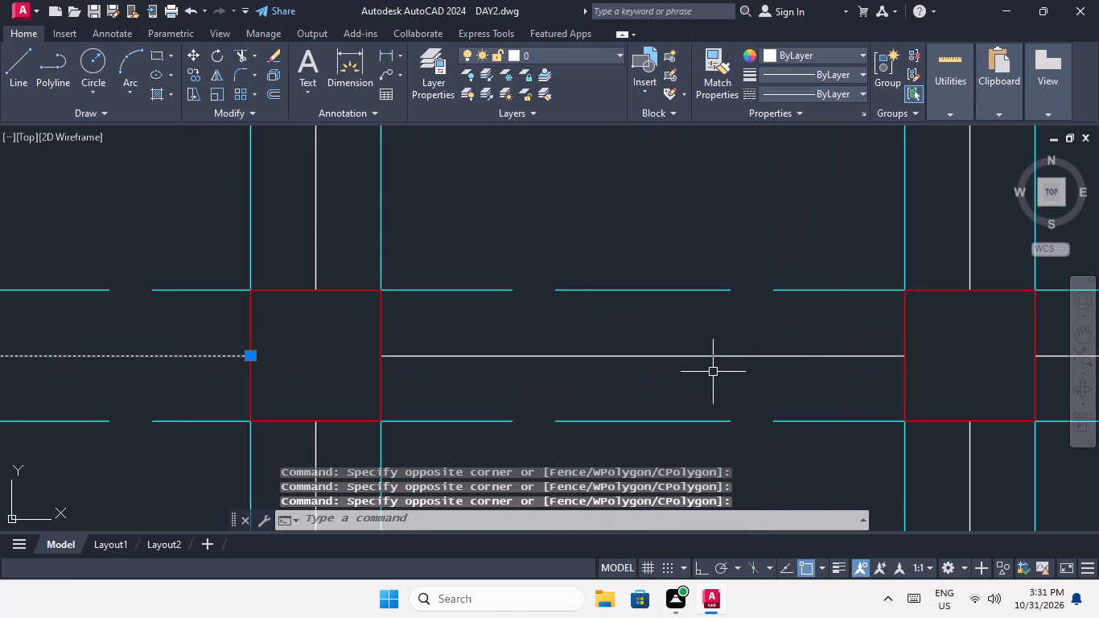
click(713, 372)
click(691, 348)
Add the two solid centre-line segments between the fourth and sixth columns along the second row to the selection.
scroll(691, 348, down, 3)
scroll(850, 345, up, 3)
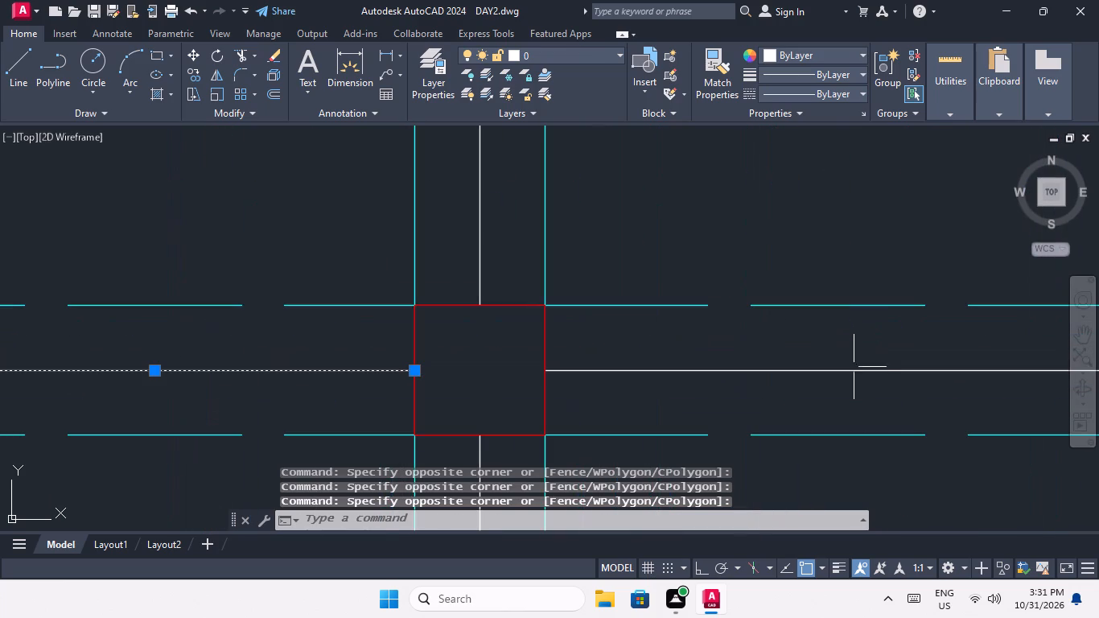
drag(862, 380, 845, 374)
click(815, 338)
scroll(823, 358, down, 3)
middle_drag(897, 410, 391, 375)
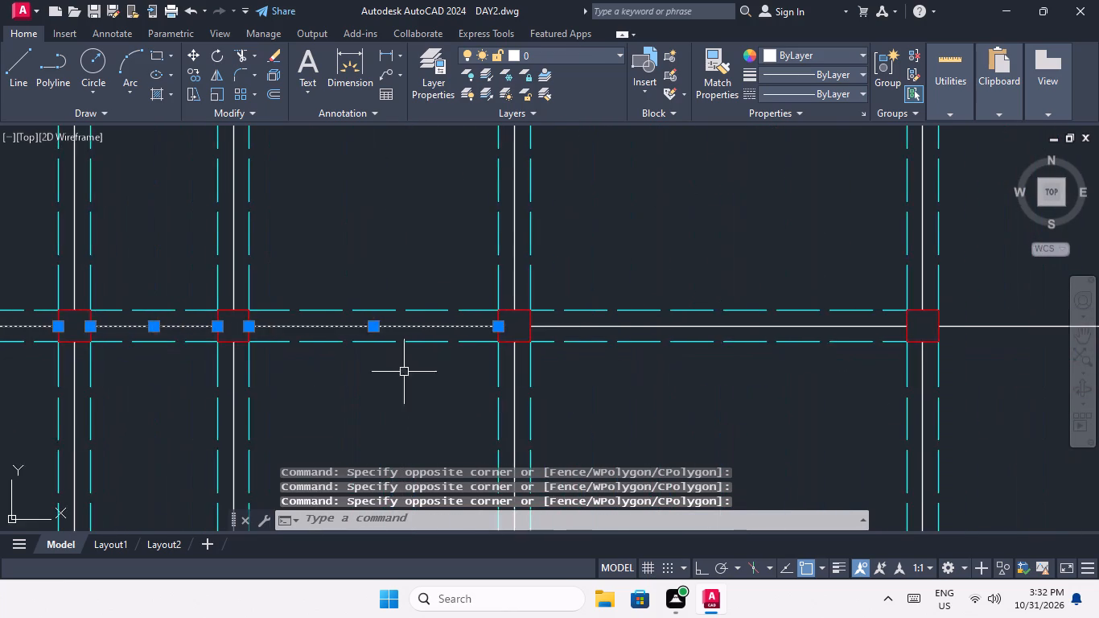
scroll(457, 359, down, 2)
scroll(540, 341, up, 3)
click(540, 376)
click(531, 355)
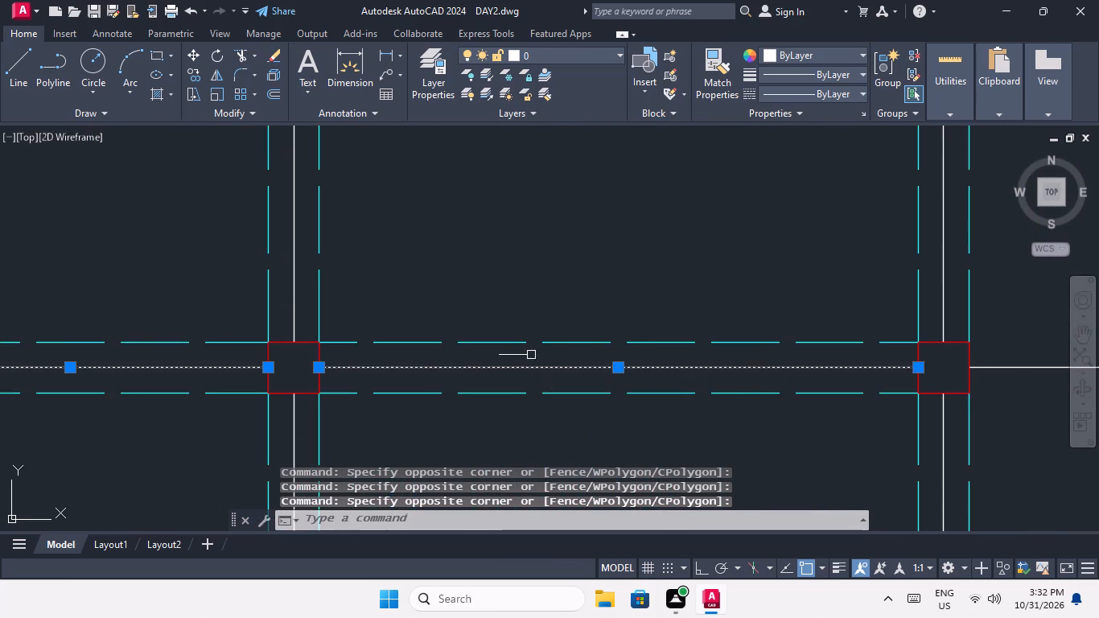
Add the three solid centre-line segments between the first and fourth columns along the third row to the selection.
scroll(549, 337, down, 3)
middle_drag(551, 372, 584, 322)
scroll(582, 326, down, 2)
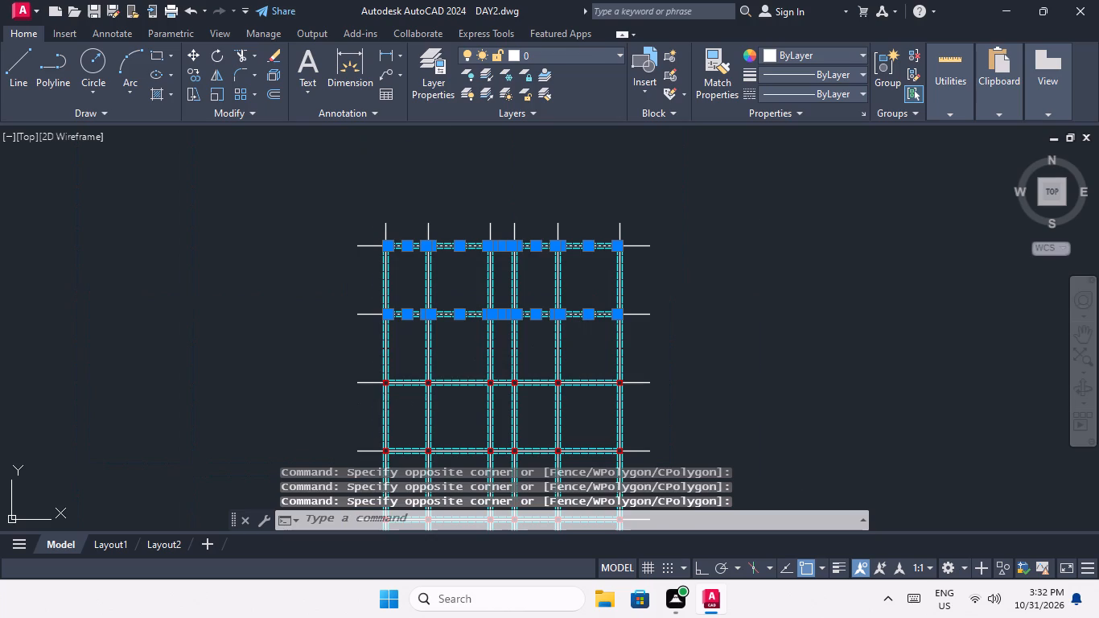
scroll(396, 393, up, 6)
drag(449, 342, 442, 341)
click(431, 316)
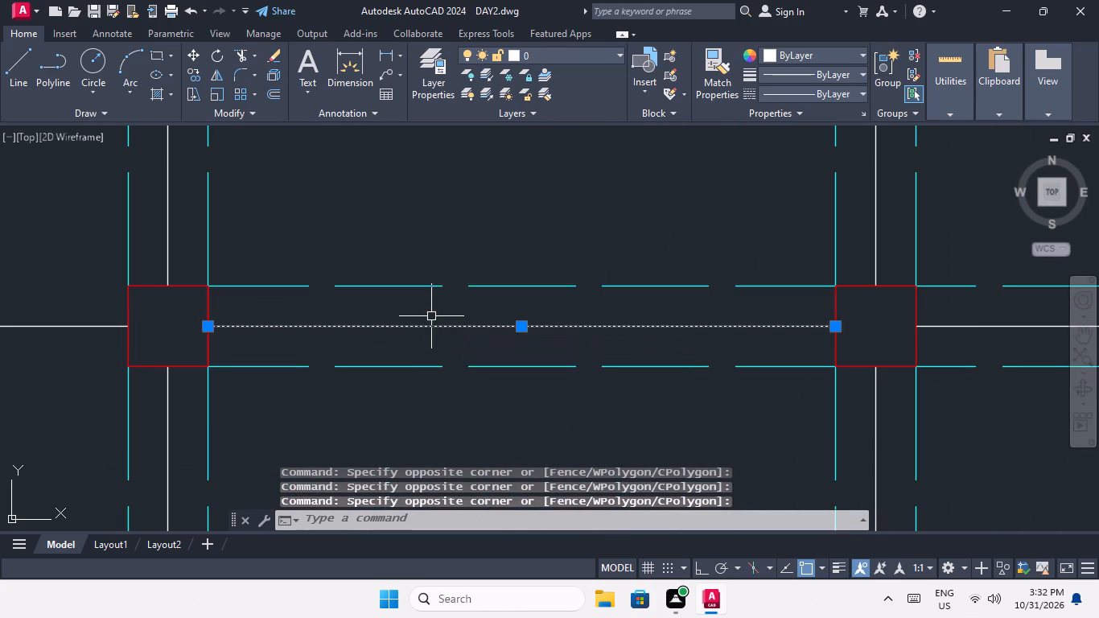
scroll(432, 318, down, 4)
scroll(618, 330, up, 5)
click(614, 356)
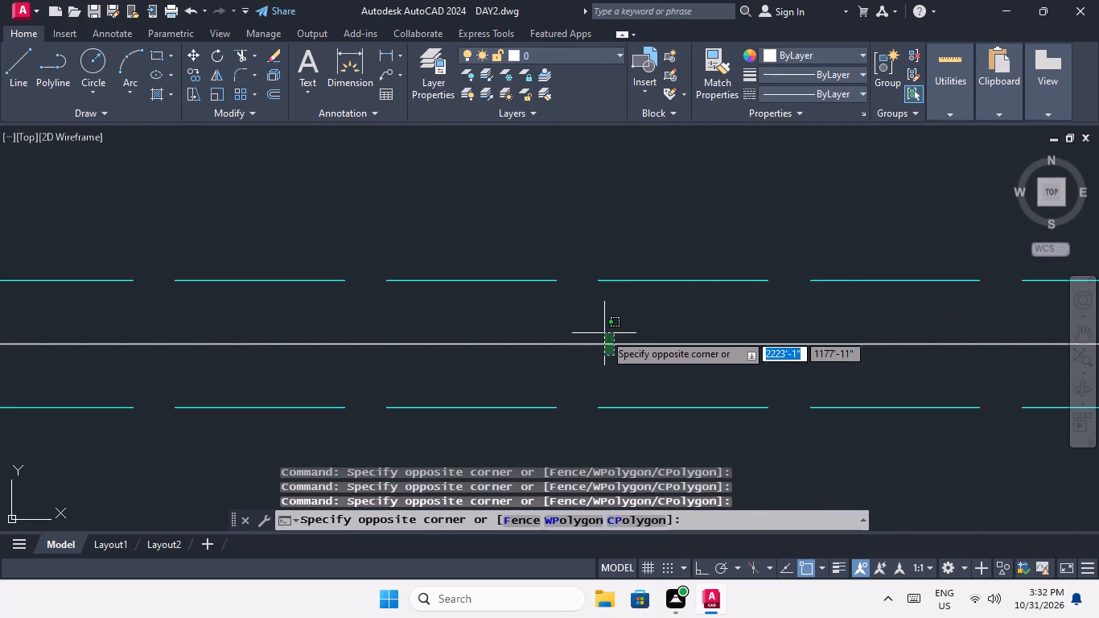
click(604, 333)
scroll(619, 328, down, 4)
middle_drag(677, 367, 455, 397)
scroll(525, 356, up, 4)
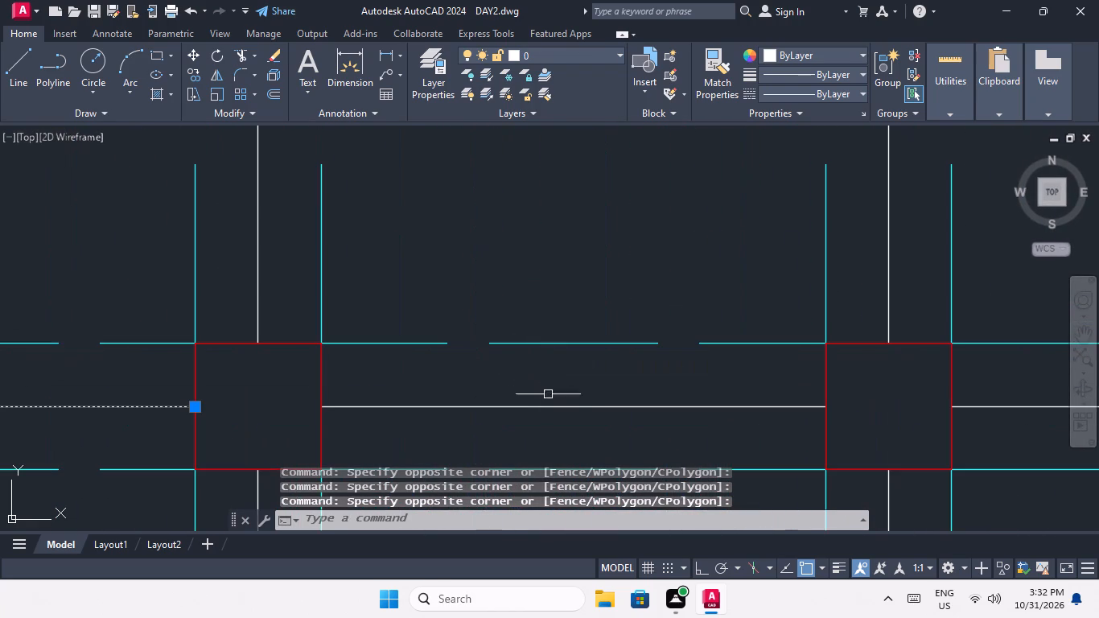
drag(565, 426, 548, 408)
click(541, 381)
Add the two solid centre-line segments between the fourth and sixth columns along the third row to the selection.
scroll(546, 371, down, 3)
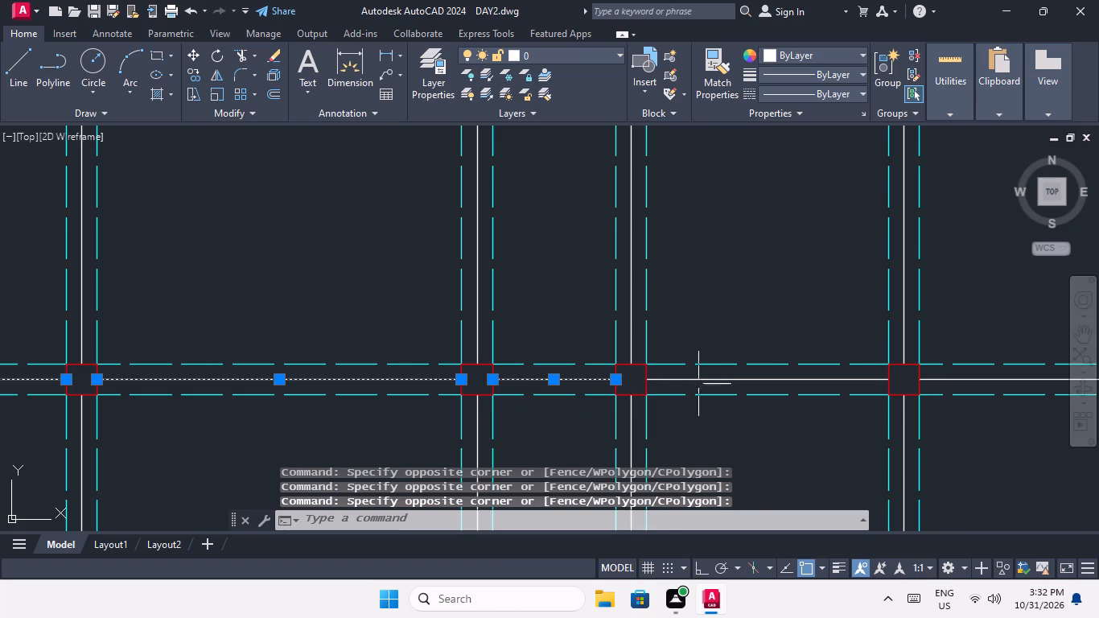
scroll(747, 377, up, 2)
drag(761, 402, 755, 394)
click(744, 377)
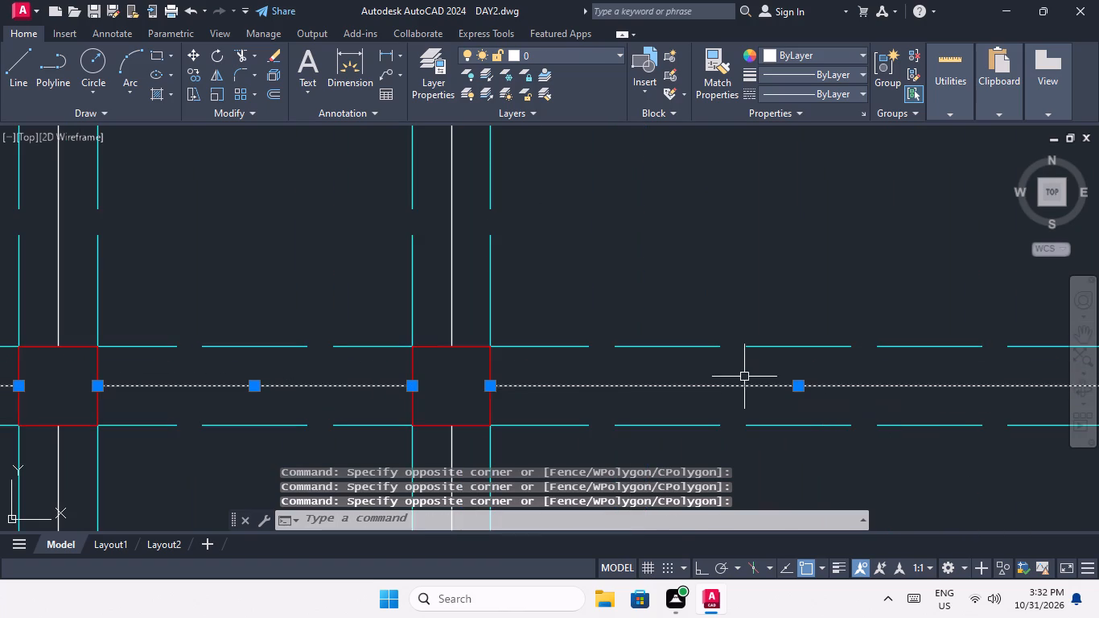
scroll(744, 377, down, 3)
middle_drag(784, 414, 278, 391)
scroll(430, 353, up, 3)
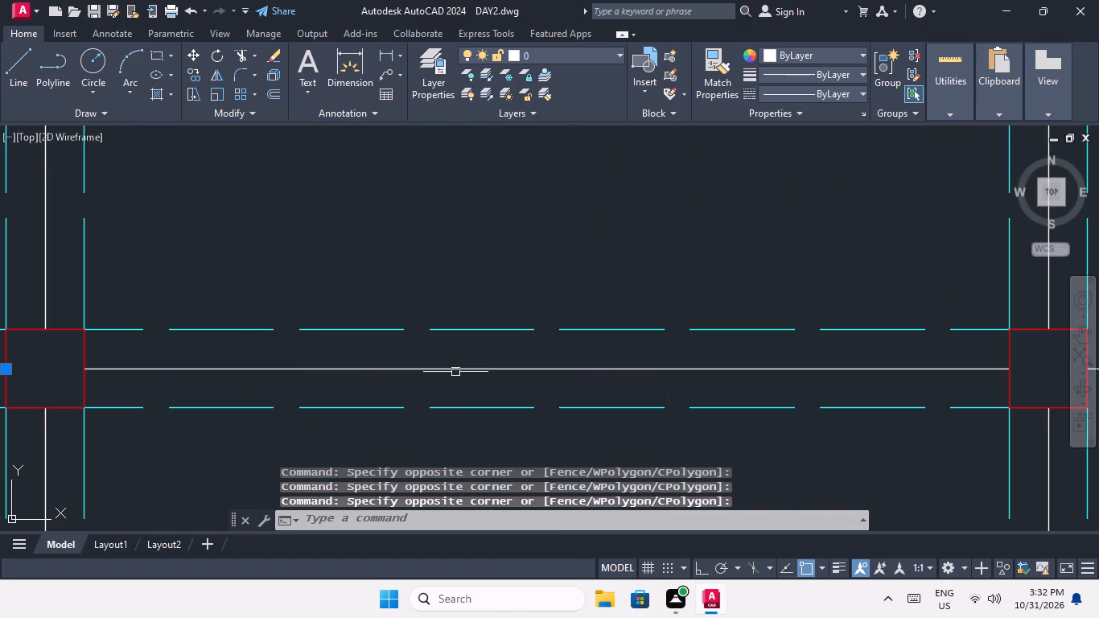
drag(472, 385, 469, 377)
click(466, 355)
Add the three solid centre-line segments between the first and fourth columns along the fourth row to the selection.
scroll(475, 350, down, 4)
middle_drag(483, 391, 604, 307)
scroll(604, 309, down, 2)
scroll(426, 369, up, 6)
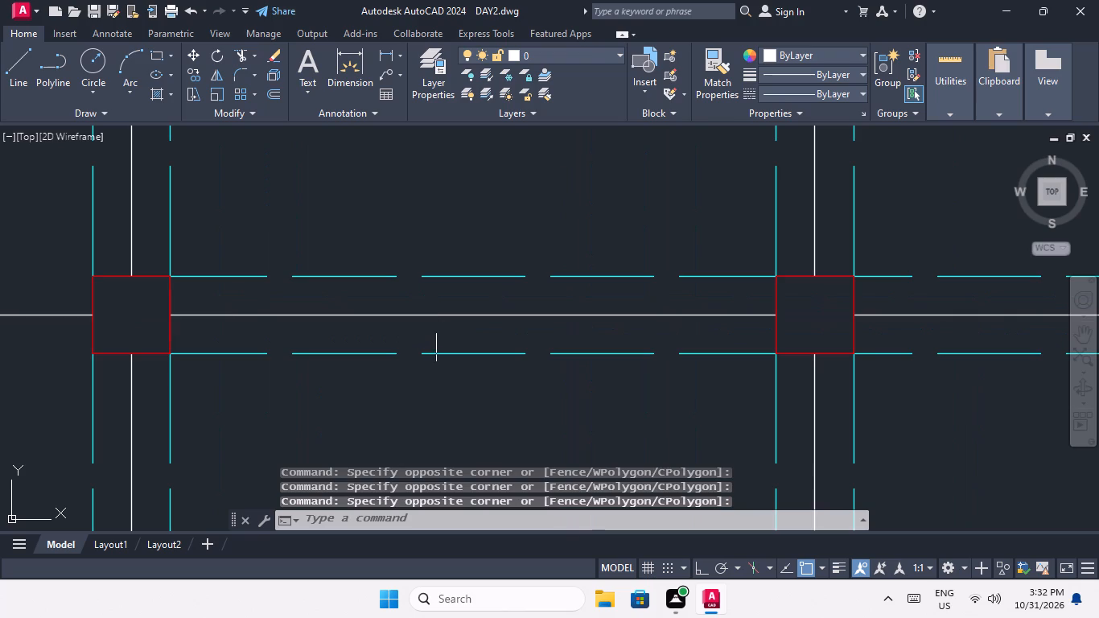
click(438, 329)
click(428, 308)
scroll(428, 308, down, 4)
scroll(554, 311, up, 3)
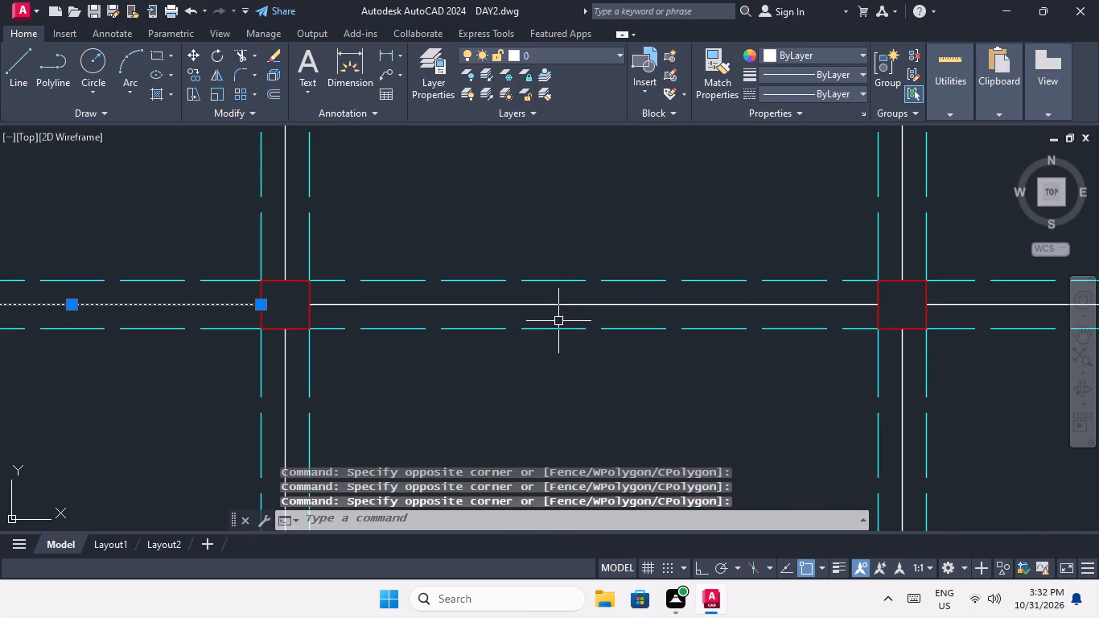
click(562, 312)
click(547, 299)
scroll(547, 299, down, 3)
middle_drag(560, 347, 331, 377)
scroll(438, 331, up, 4)
click(430, 370)
click(421, 335)
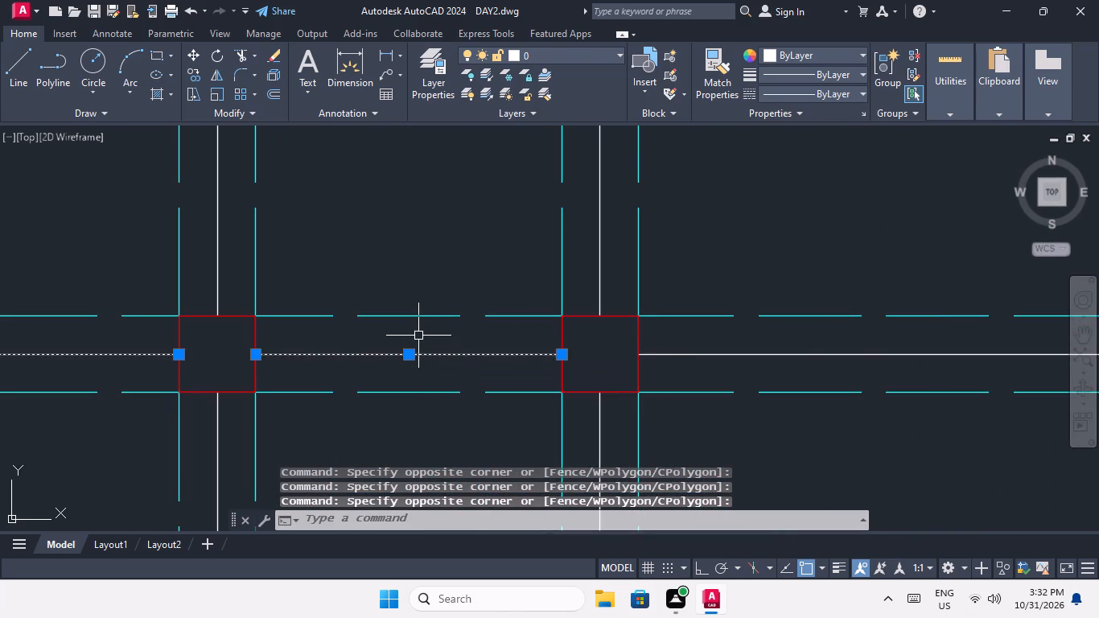
Add the two solid centre-line segments between the fourth and sixth columns along the fourth row to the selection.
scroll(418, 336, down, 3)
scroll(577, 344, up, 3)
click(562, 356)
click(542, 340)
scroll(545, 332, down, 3)
scroll(681, 337, up, 3)
click(695, 344)
click(679, 316)
scroll(677, 319, down, 2)
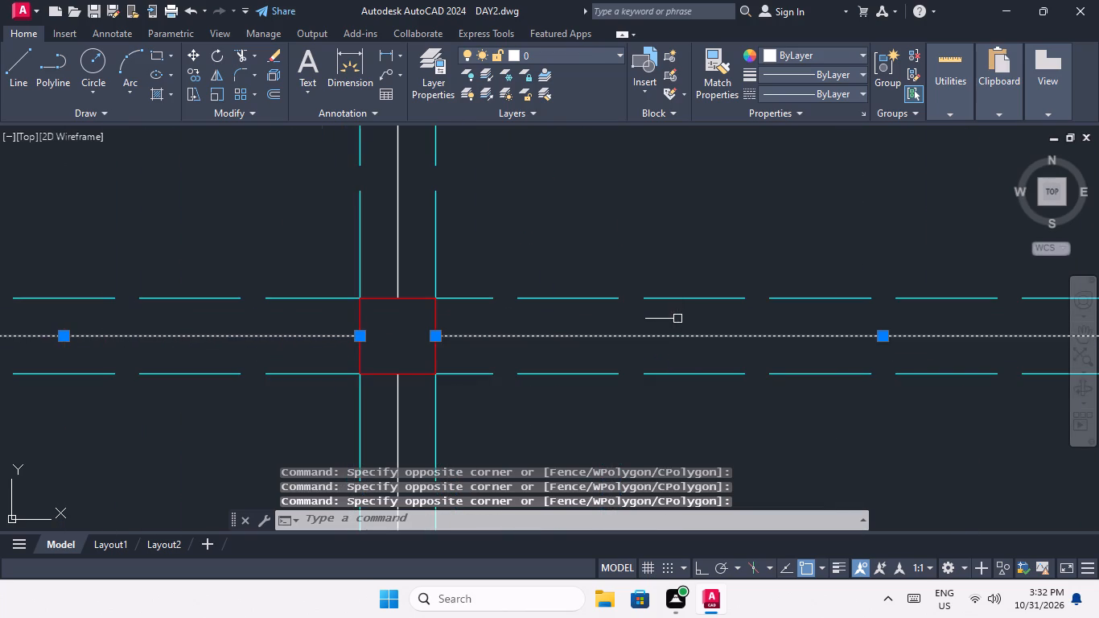
Add the three solid centre-line segments between the first and fourth columns along the fifth row to the selection.
scroll(677, 320, down, 1)
middle_drag(702, 376, 705, 324)
scroll(705, 322, down, 3)
scroll(537, 379, up, 4)
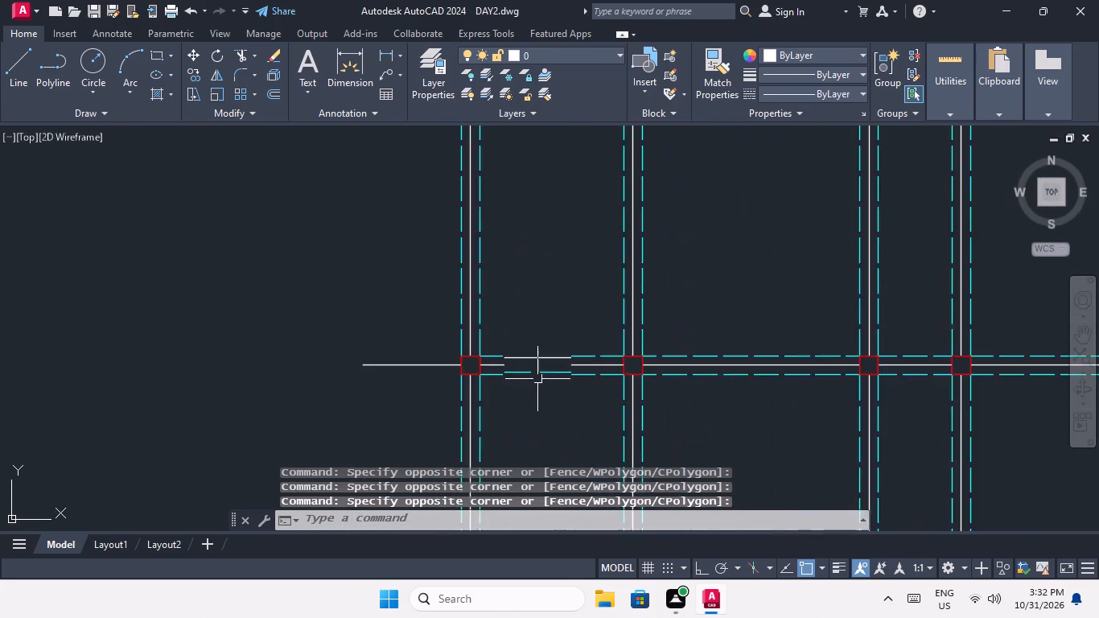
scroll(537, 365, up, 2)
click(551, 361)
click(545, 338)
scroll(544, 338, down, 3)
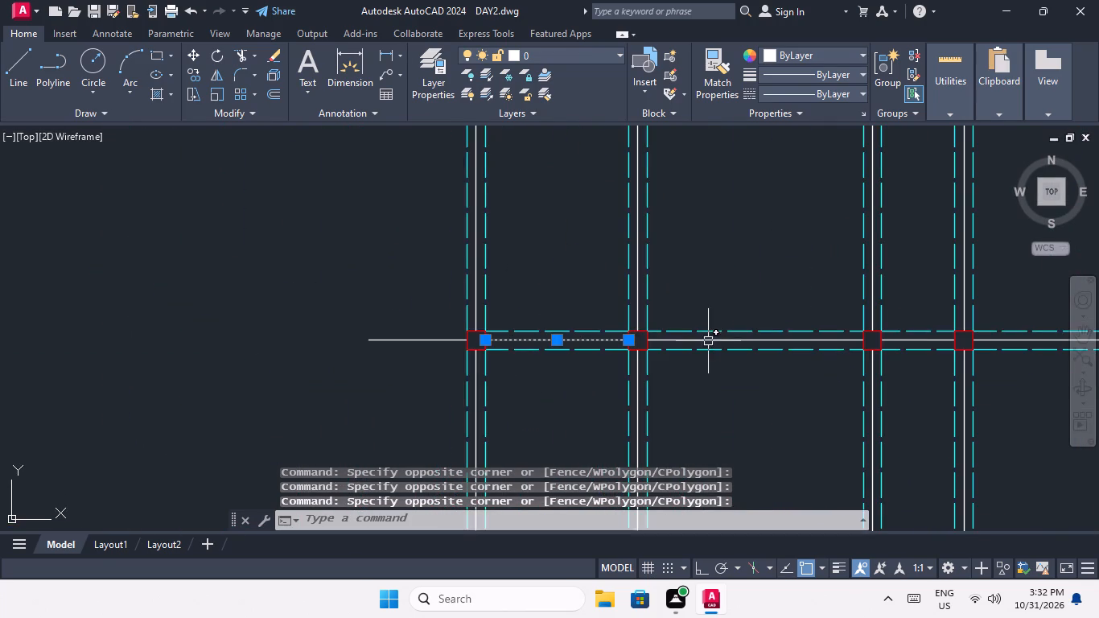
scroll(710, 340, up, 3)
click(718, 354)
click(704, 331)
scroll(704, 331, down, 4)
middle_drag(743, 365, 742, 365)
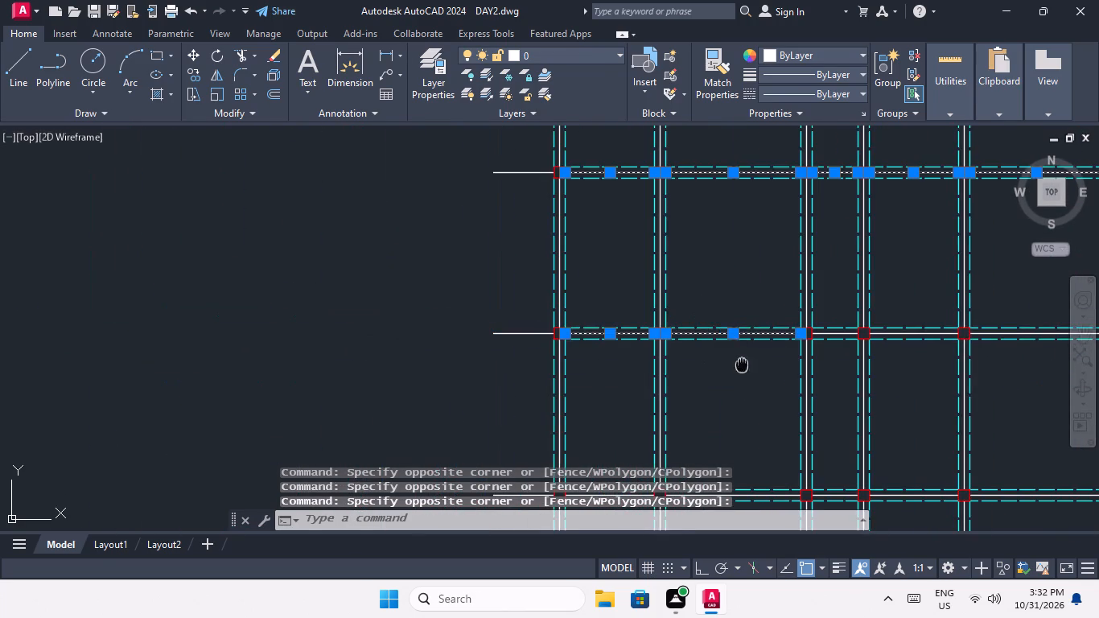
middle_drag(742, 365, 541, 369)
scroll(646, 340, up, 4)
drag(637, 342, 621, 338)
click(610, 321)
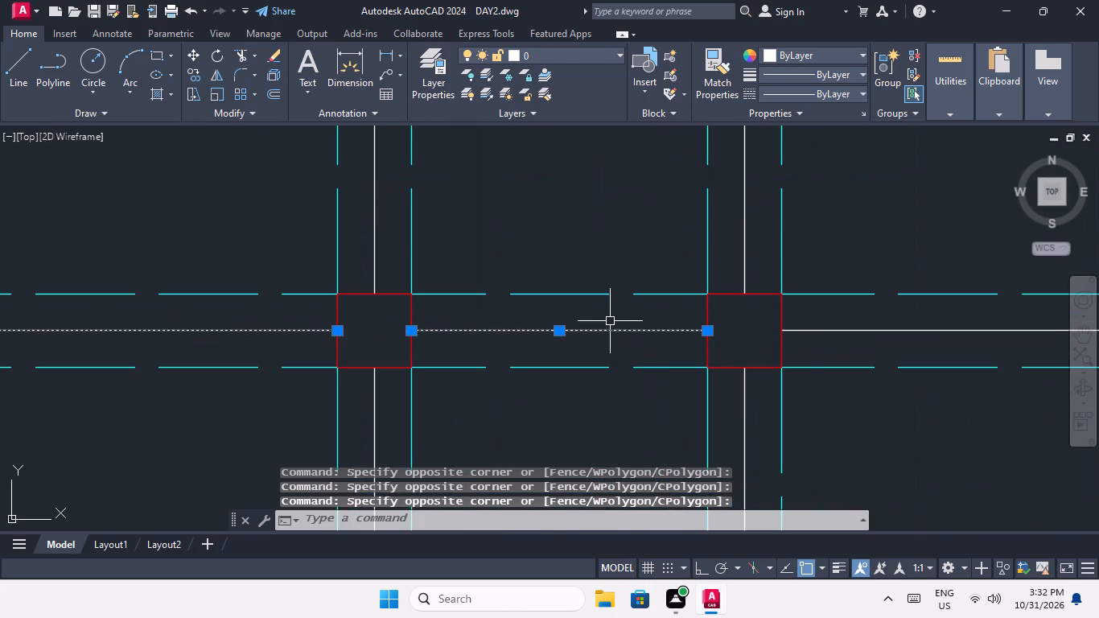
Add the two solid centre-line segments between the fourth and sixth columns along the fifth row to the selection.
scroll(609, 321, down, 4)
scroll(687, 326, up, 4)
click(688, 334)
click(674, 311)
scroll(674, 311, down, 3)
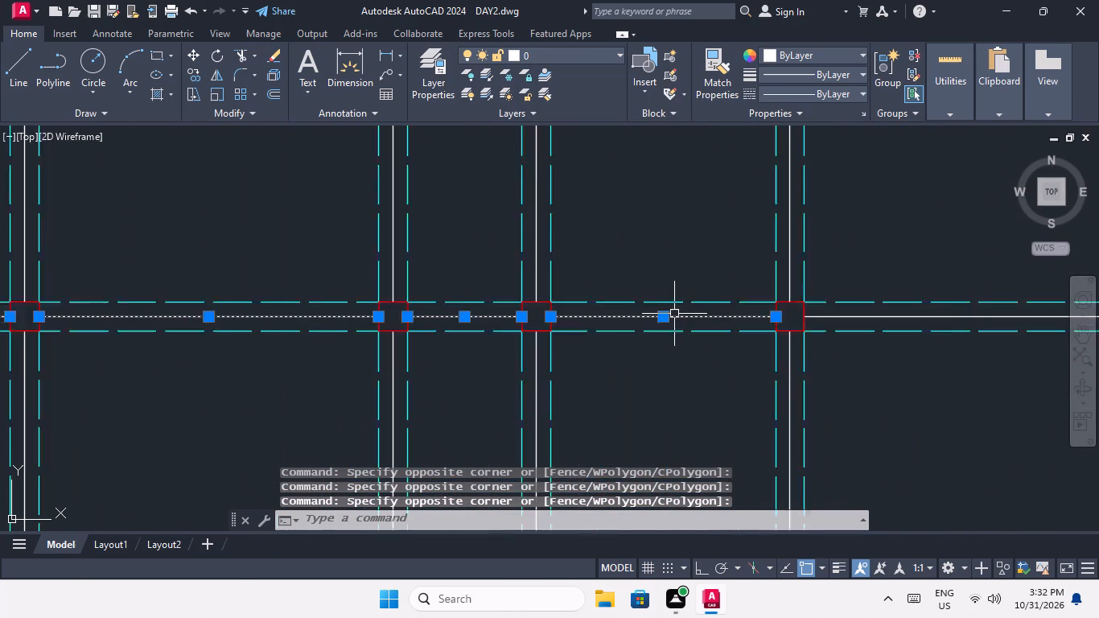
middle_drag(726, 368, 436, 373)
scroll(599, 318, up, 3)
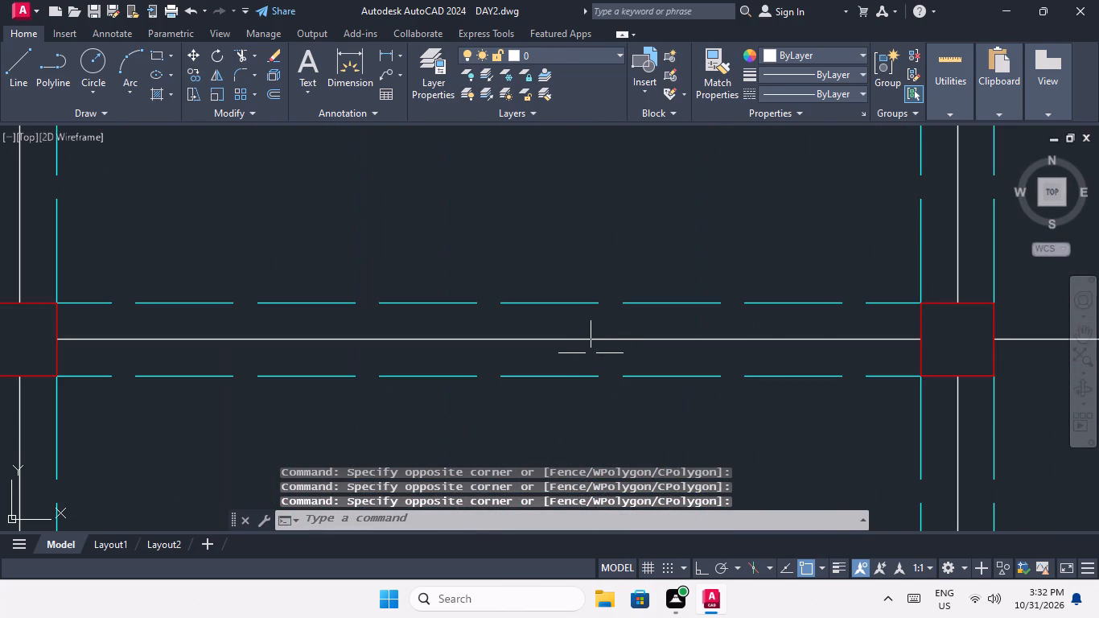
drag(591, 355, 579, 338)
click(570, 324)
Add the three solid centre-line segments between the first and fourth columns along the sixth row to the selection.
scroll(571, 323, down, 4)
middle_drag(562, 372, 586, 313)
scroll(586, 313, down, 3)
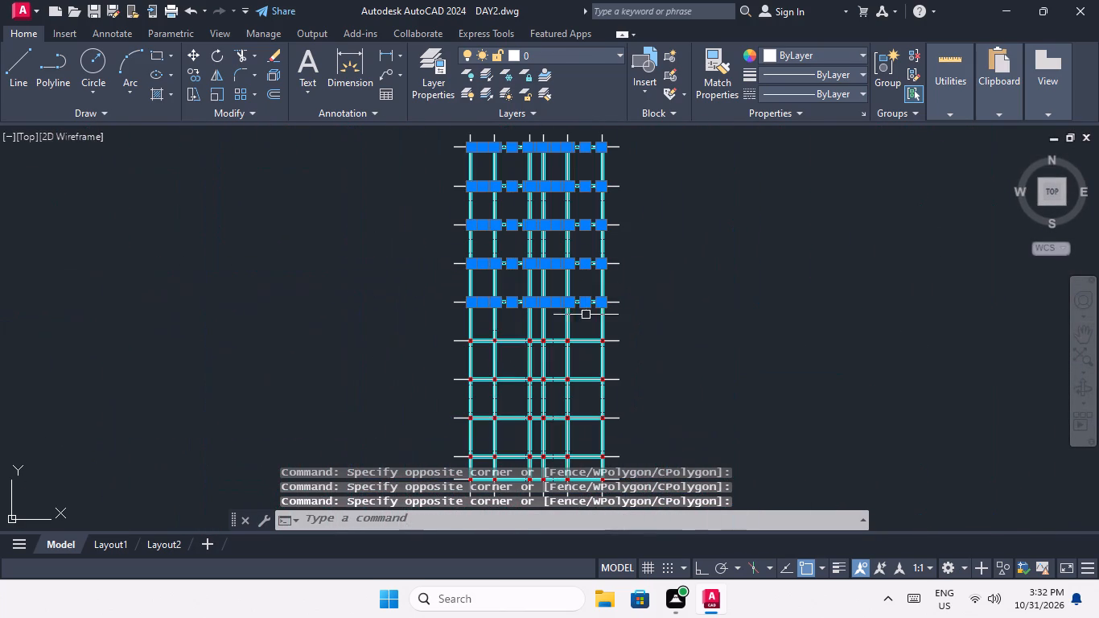
scroll(483, 347, up, 6)
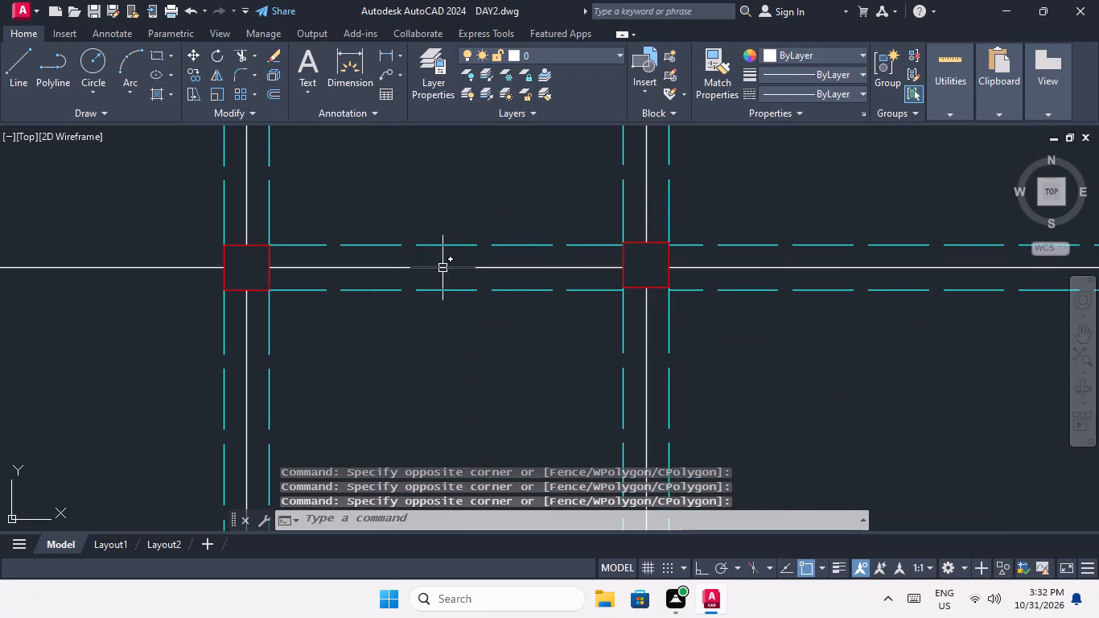
click(442, 274)
click(440, 266)
scroll(440, 266, down, 2)
scroll(553, 265, up, 1)
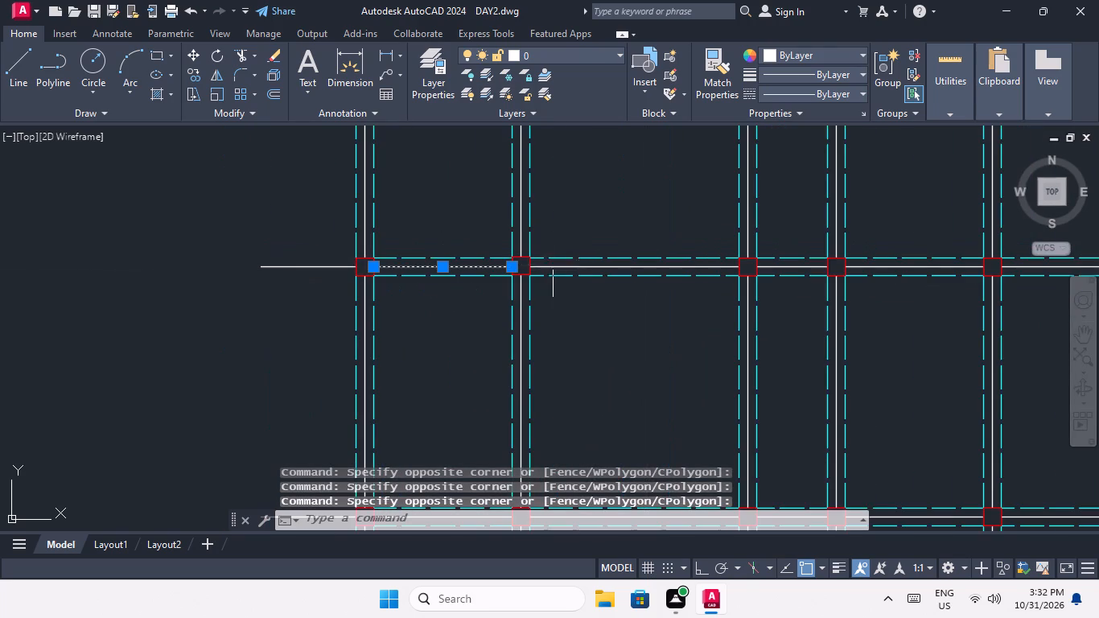
scroll(553, 265, up, 3)
click(580, 286)
click(574, 270)
scroll(574, 270, down, 4)
middle_drag(628, 317, 493, 344)
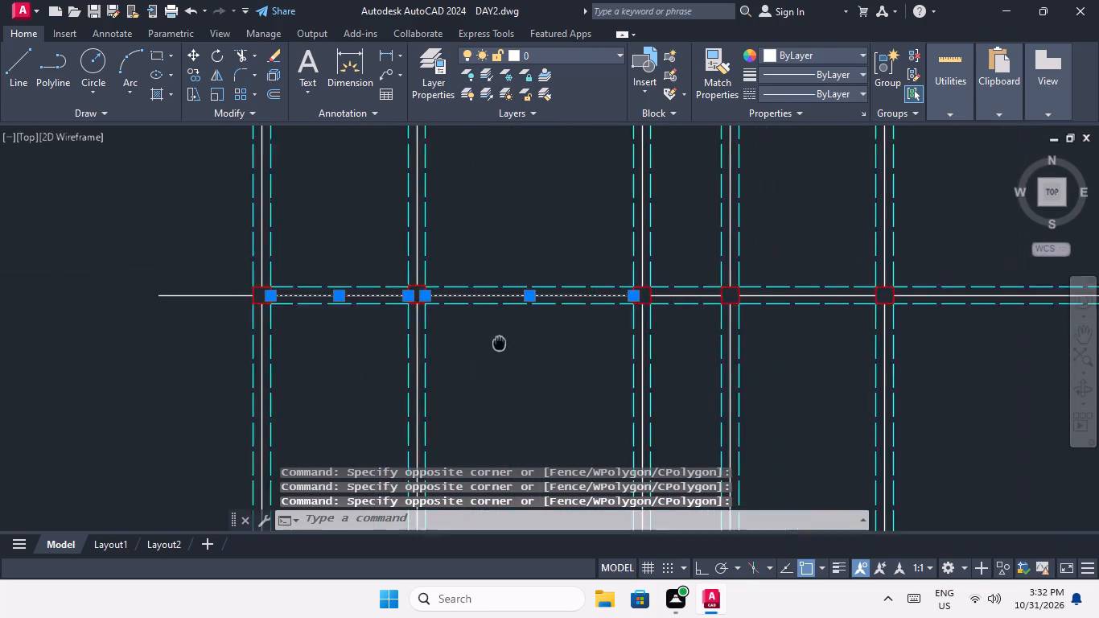
middle_drag(493, 344, 299, 356)
scroll(492, 314, up, 4)
drag(488, 311, 432, 273)
click(427, 261)
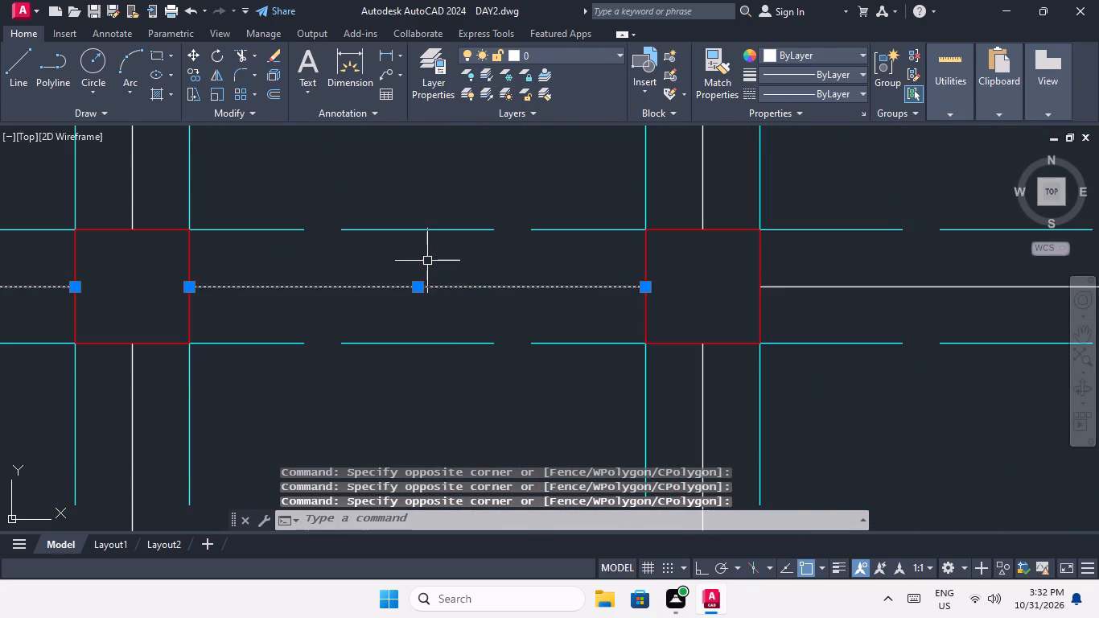
Add the two solid centre-line segments between the fourth and sixth columns along the sixth row to the selection.
scroll(427, 261, down, 4)
scroll(544, 266, up, 4)
drag(537, 309, 529, 302)
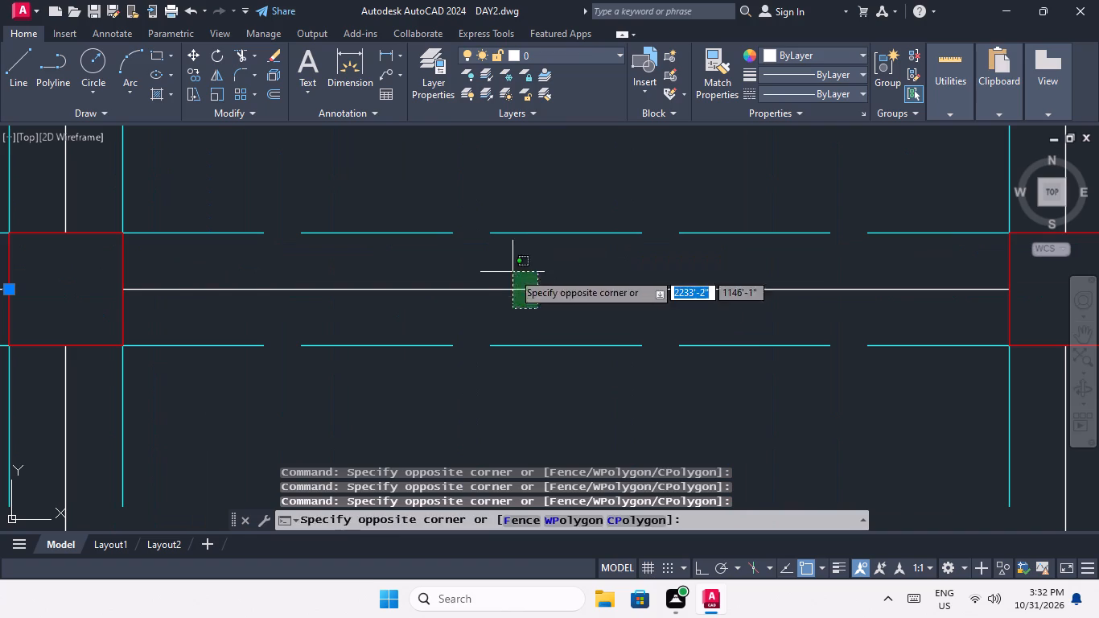
click(512, 272)
scroll(514, 273, down, 5)
scroll(636, 275, up, 5)
drag(633, 297, 621, 288)
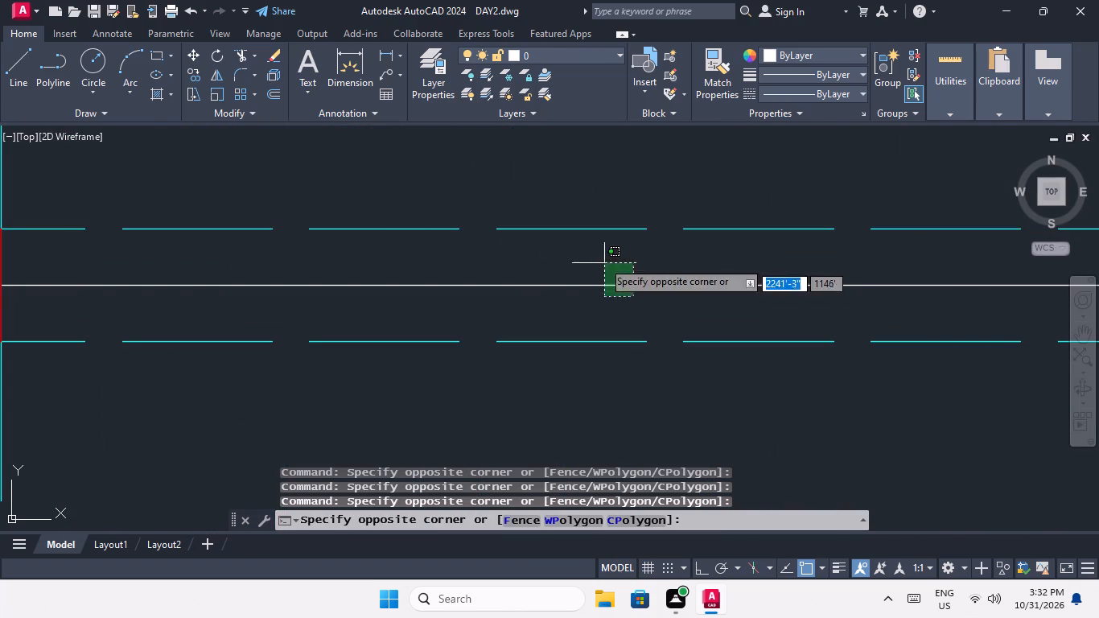
click(603, 261)
scroll(602, 261, down, 3)
Set the colour of the selected centre-line segments in the first six rows to Green and clear the selection.
click(818, 56)
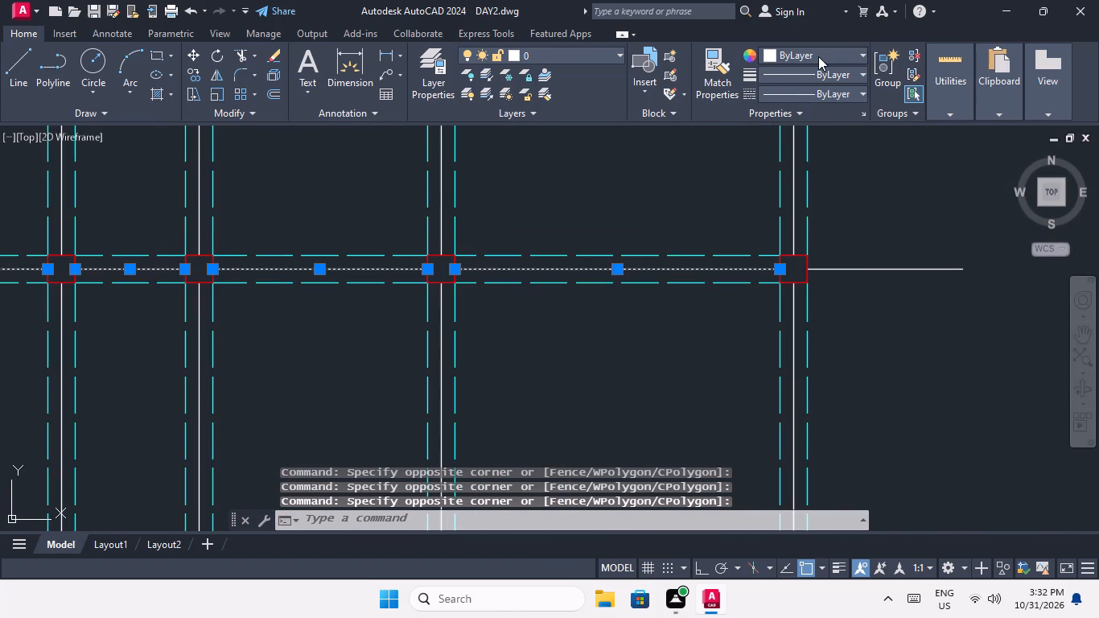
click(805, 210)
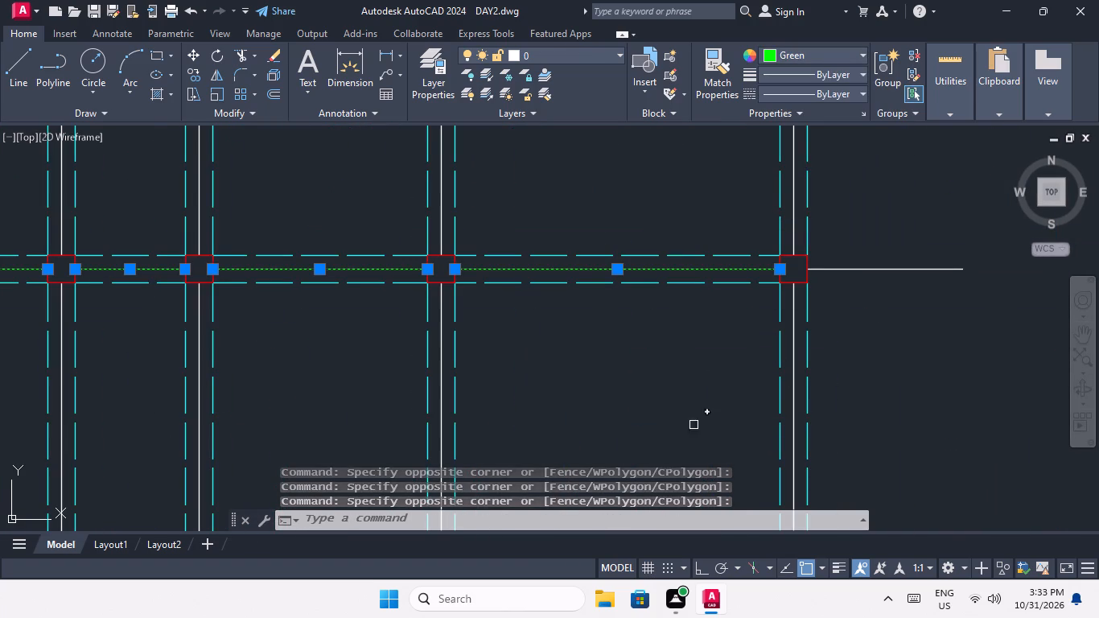
key(Escape)
key(Escape)
Select the three solid centre-line segments between the first and fourth columns along the seventh row.
scroll(743, 443, down, 4)
middle_drag(720, 434, 720, 343)
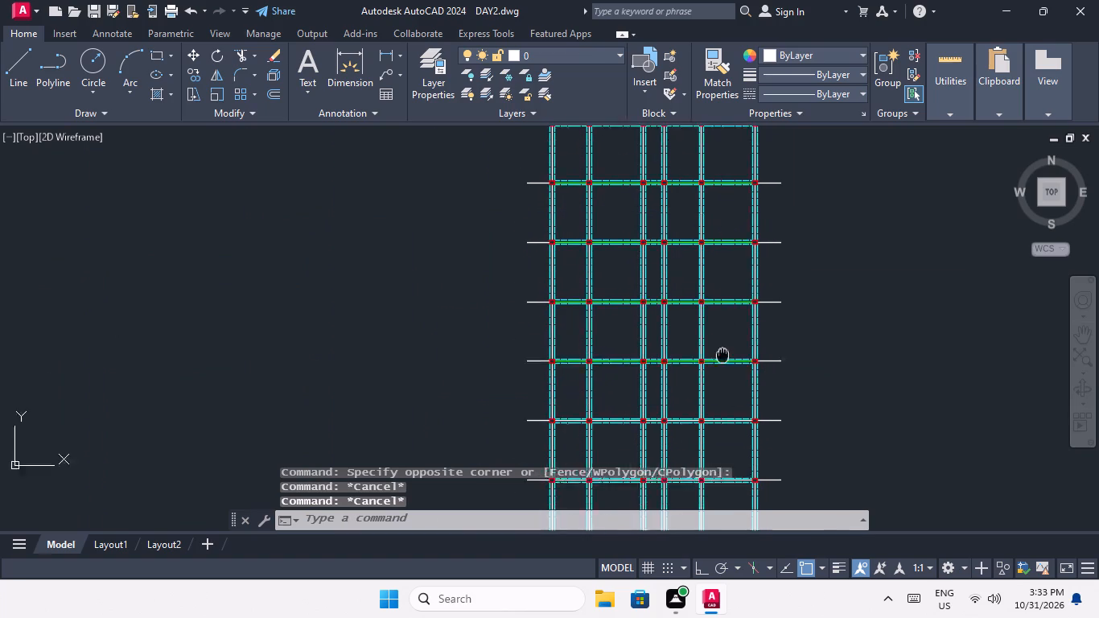
middle_drag(720, 343, 714, 273)
scroll(556, 320, up, 6)
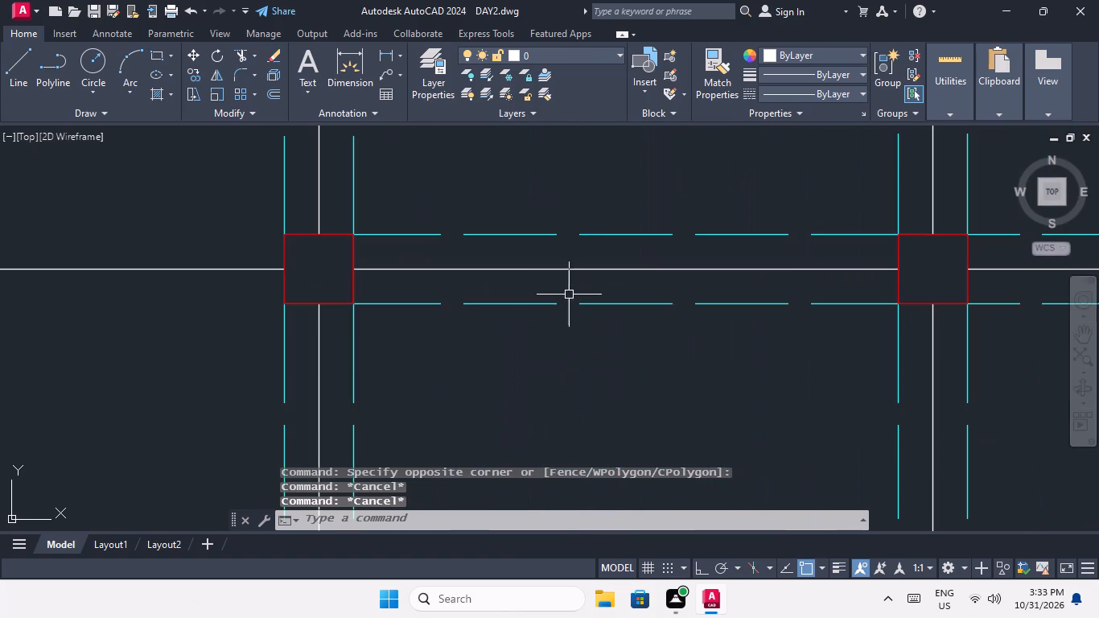
click(575, 281)
click(554, 263)
scroll(558, 260, down, 3)
scroll(748, 262, up, 3)
drag(750, 278, 735, 267)
click(715, 244)
scroll(718, 252, down, 3)
middle_drag(775, 296, 665, 326)
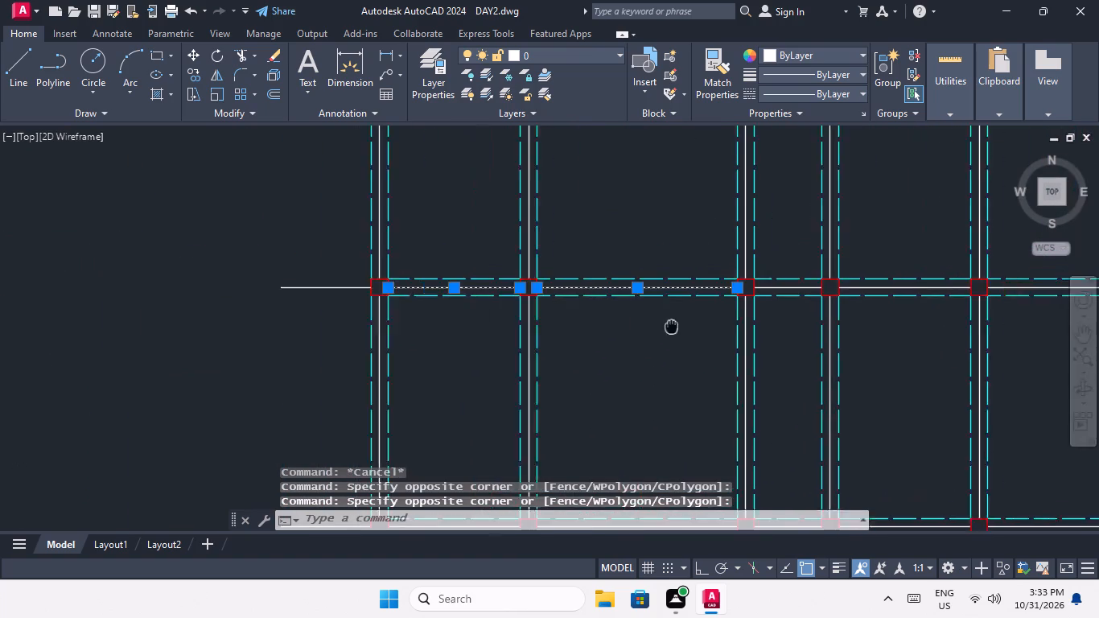
middle_drag(665, 326, 402, 306)
scroll(515, 260, up, 4)
drag(535, 317, 521, 304)
click(500, 272)
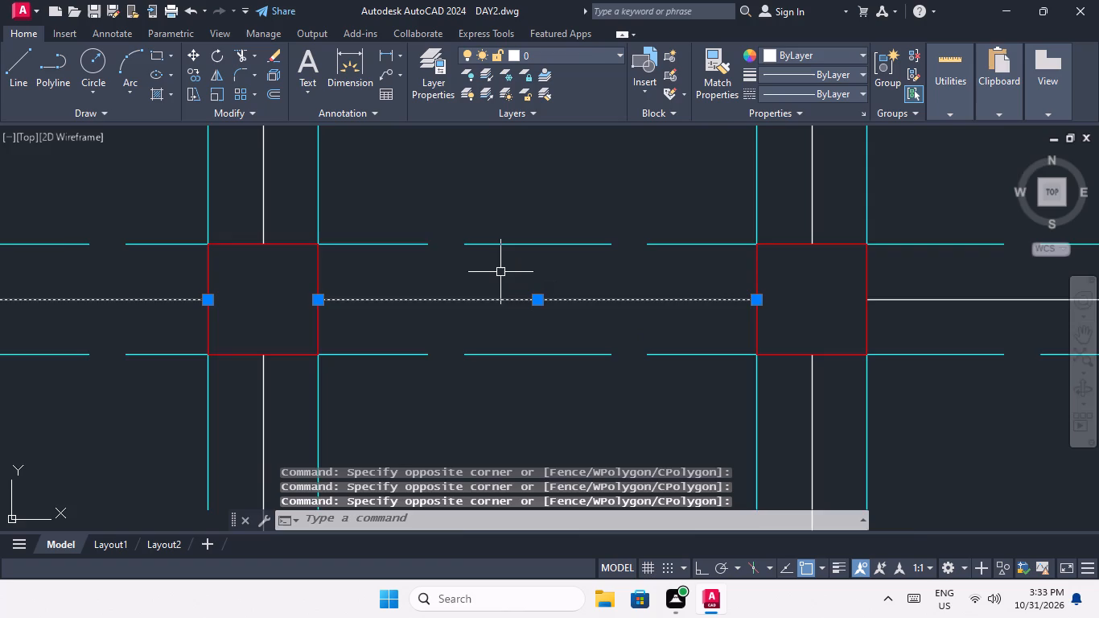
Add the two solid centre-line segments between the fourth and sixth columns along the seventh row to the selection.
scroll(500, 272, down, 4)
scroll(627, 281, up, 3)
click(620, 298)
click(603, 273)
scroll(603, 278, down, 3)
scroll(754, 281, up, 4)
drag(759, 318, 750, 311)
click(730, 286)
Add the three solid centre-line segments between the first and fourth columns along the eighth row to the selection.
scroll(731, 280, down, 4)
middle_drag(760, 316, 778, 219)
scroll(769, 233, down, 3)
scroll(625, 277, up, 5)
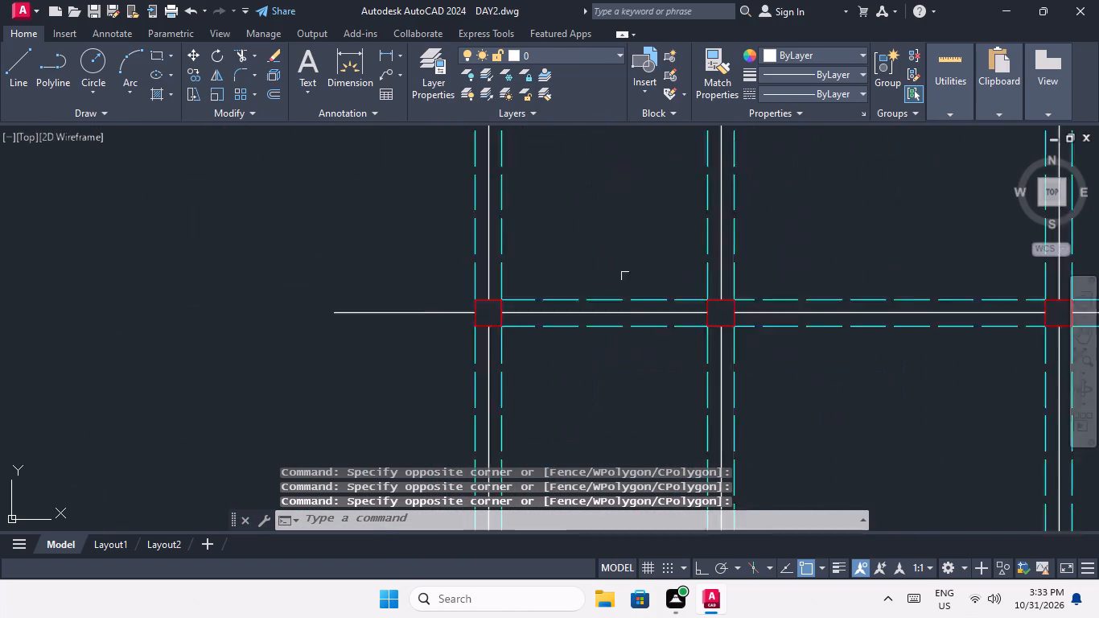
scroll(603, 344, up, 2)
click(603, 344)
click(573, 307)
scroll(577, 306, down, 4)
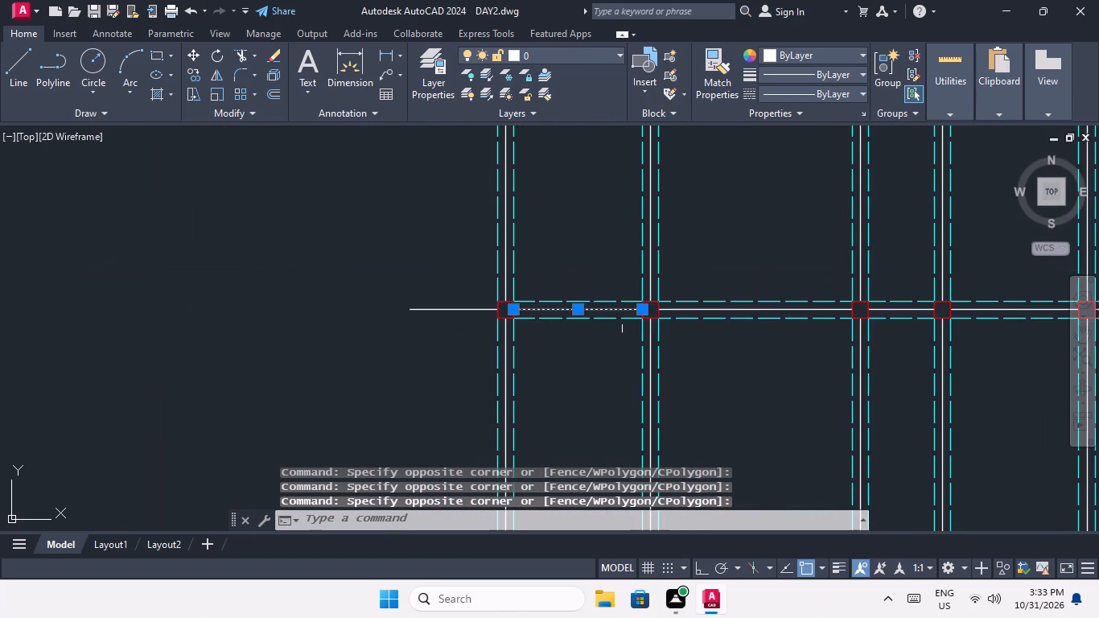
scroll(747, 312, up, 4)
click(747, 311)
click(720, 273)
scroll(728, 288, down, 4)
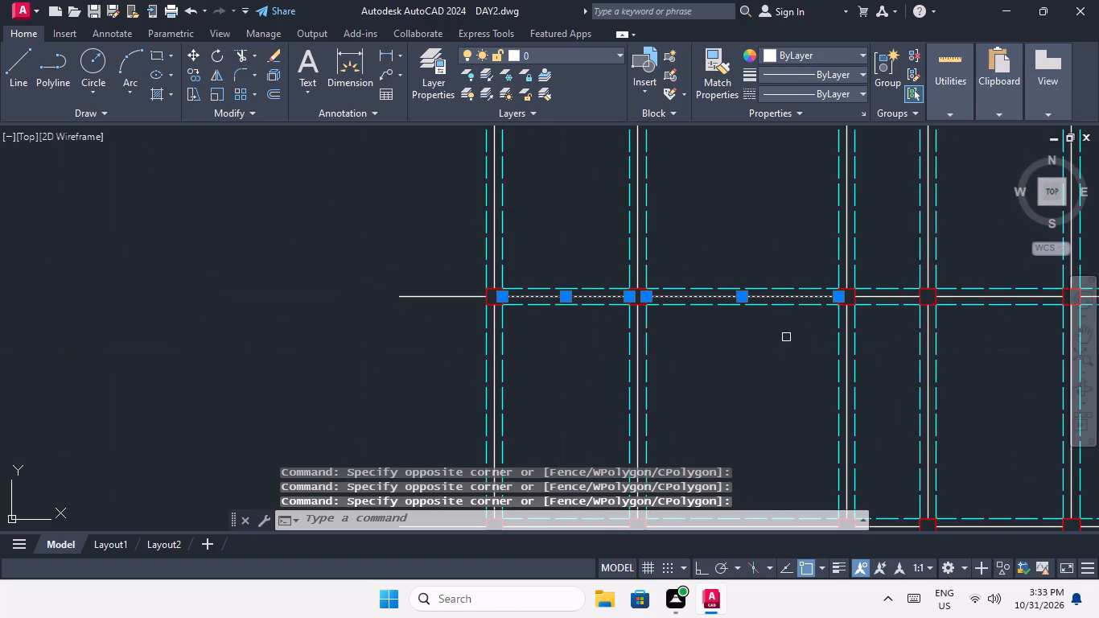
middle_drag(784, 339, 500, 360)
scroll(596, 320, up, 4)
drag(607, 332, 600, 319)
click(594, 303)
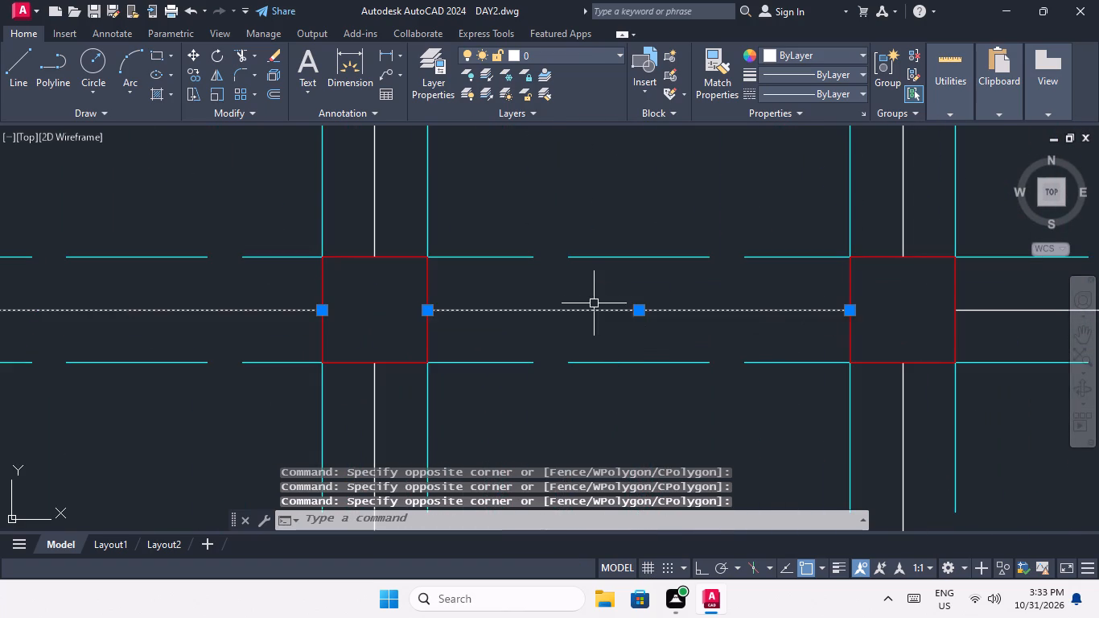
Add the two solid centre-line segments between the fourth and sixth columns along the eighth row to the selection.
scroll(598, 299, down, 4)
scroll(731, 309, up, 3)
click(719, 296)
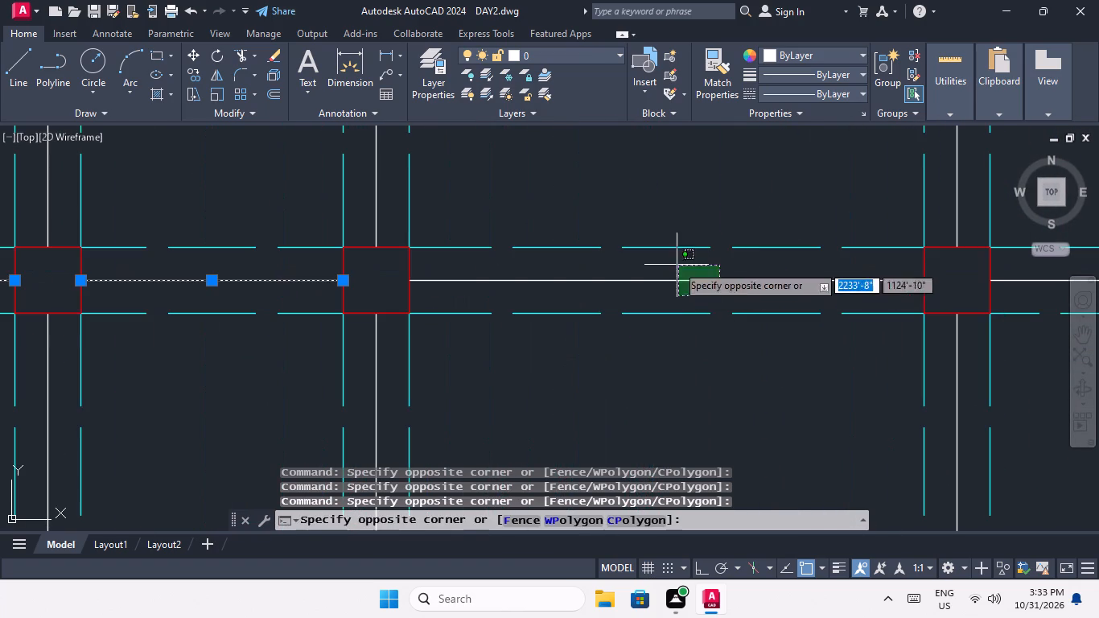
click(677, 265)
scroll(678, 277, down, 3)
middle_drag(707, 322, 552, 371)
scroll(655, 326, up, 4)
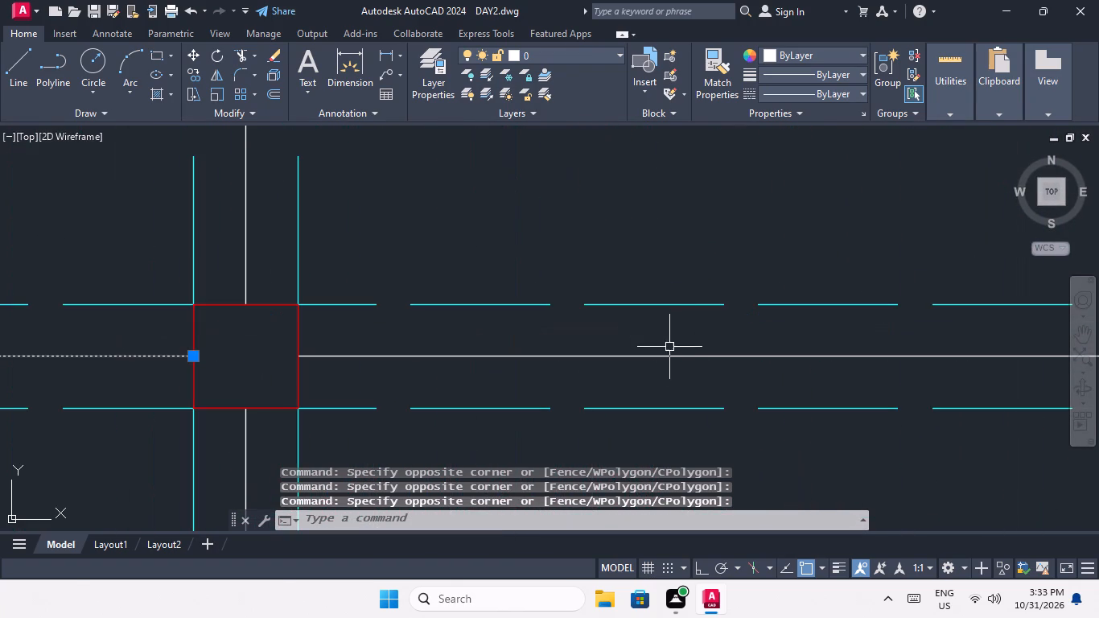
drag(673, 369, 662, 355)
click(649, 332)
Add the three solid centre-line segments between the first and fourth columns along the ninth row to the selection.
scroll(660, 303, down, 4)
middle_drag(672, 351, 672, 295)
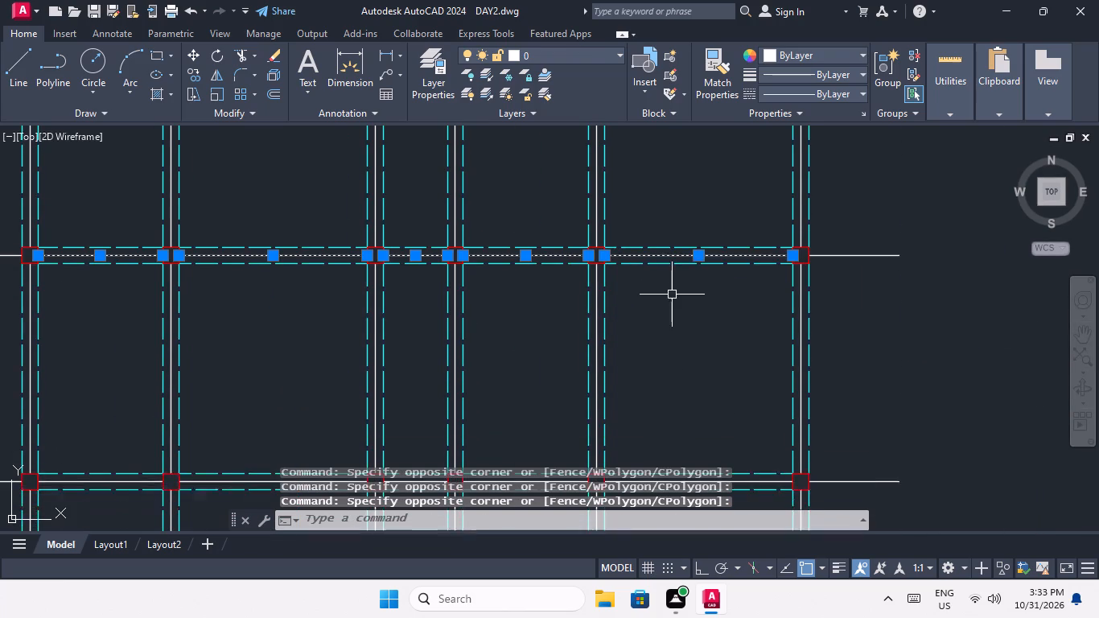
scroll(672, 295, down, 3)
scroll(543, 348, up, 7)
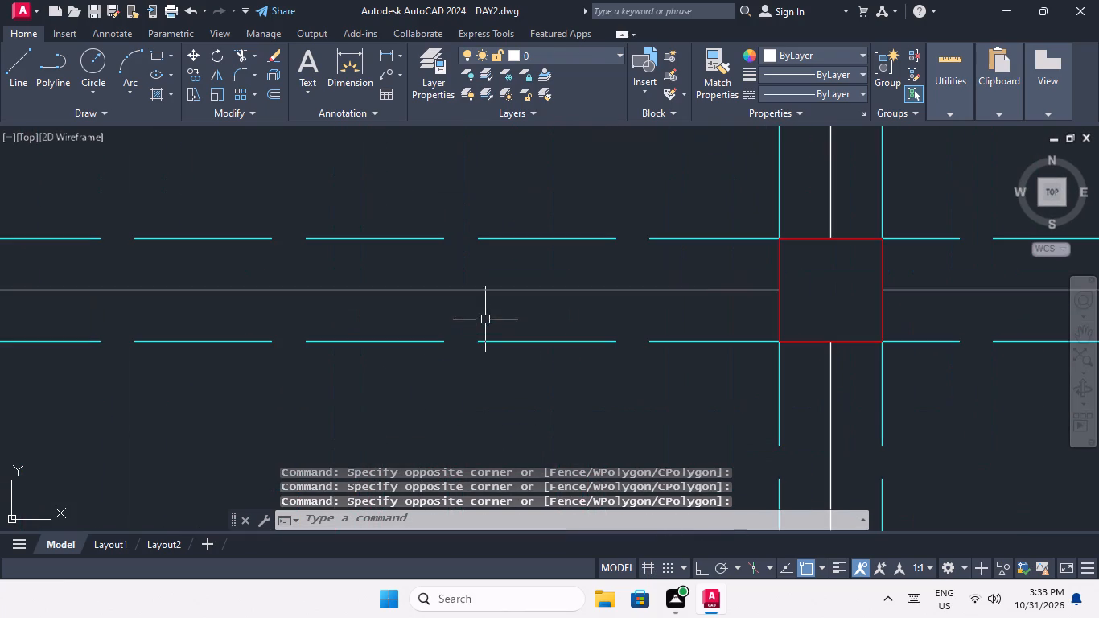
click(486, 319)
click(457, 274)
scroll(460, 275, down, 3)
scroll(702, 277, up, 3)
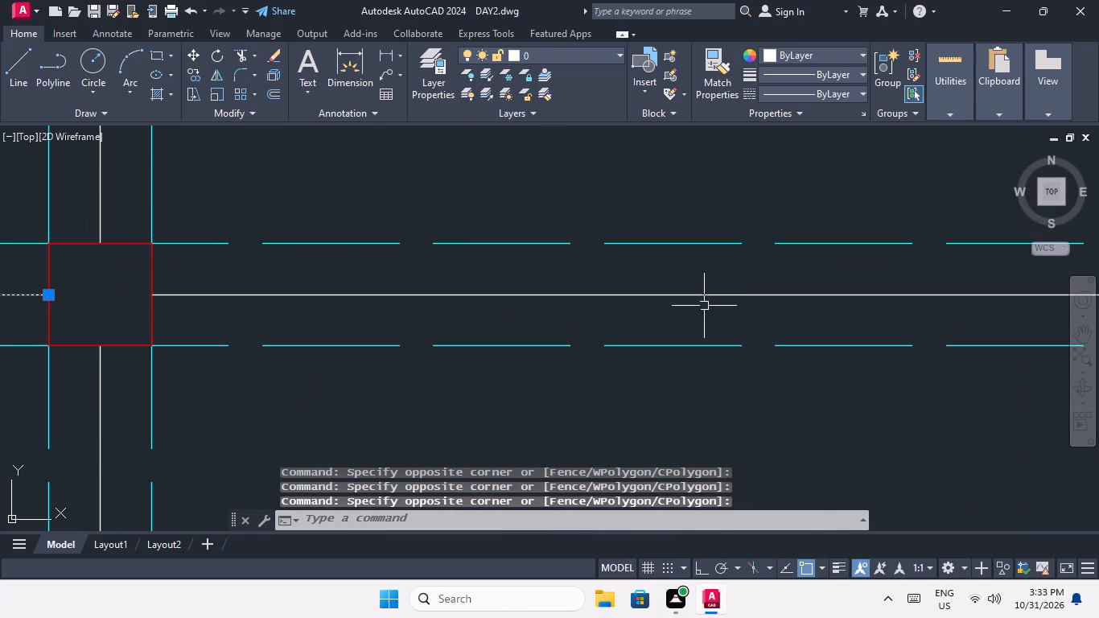
drag(706, 317, 699, 313)
click(681, 282)
scroll(689, 282, down, 4)
middle_drag(739, 328, 561, 355)
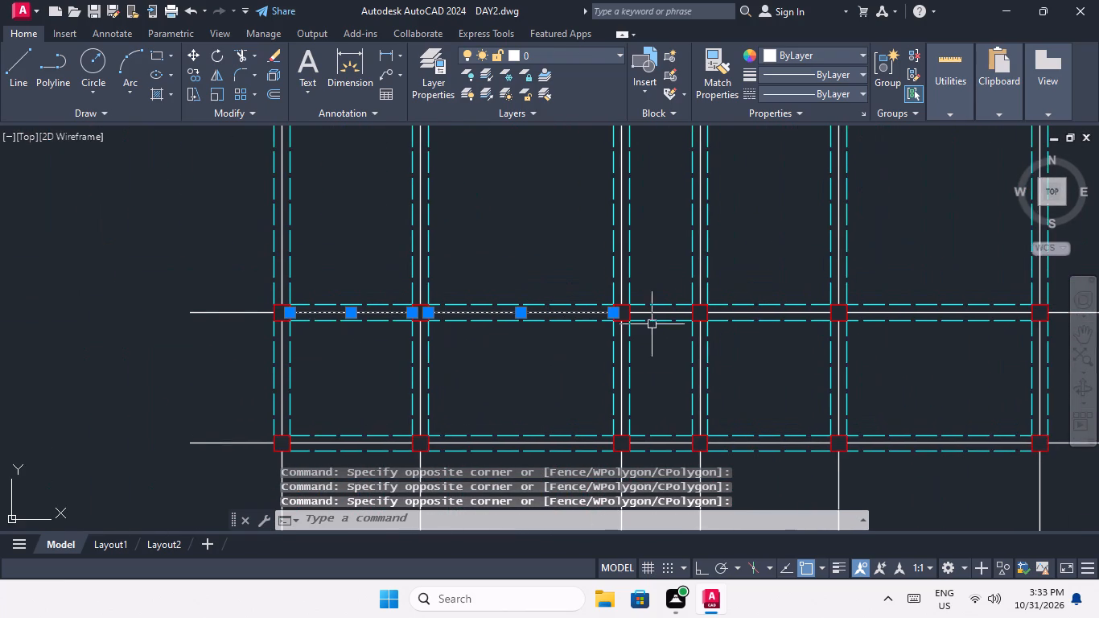
scroll(657, 317, up, 4)
click(657, 316)
click(642, 284)
Add the two solid centre-line segments between the fourth and sixth columns along the ninth row to the selection.
scroll(644, 282, down, 4)
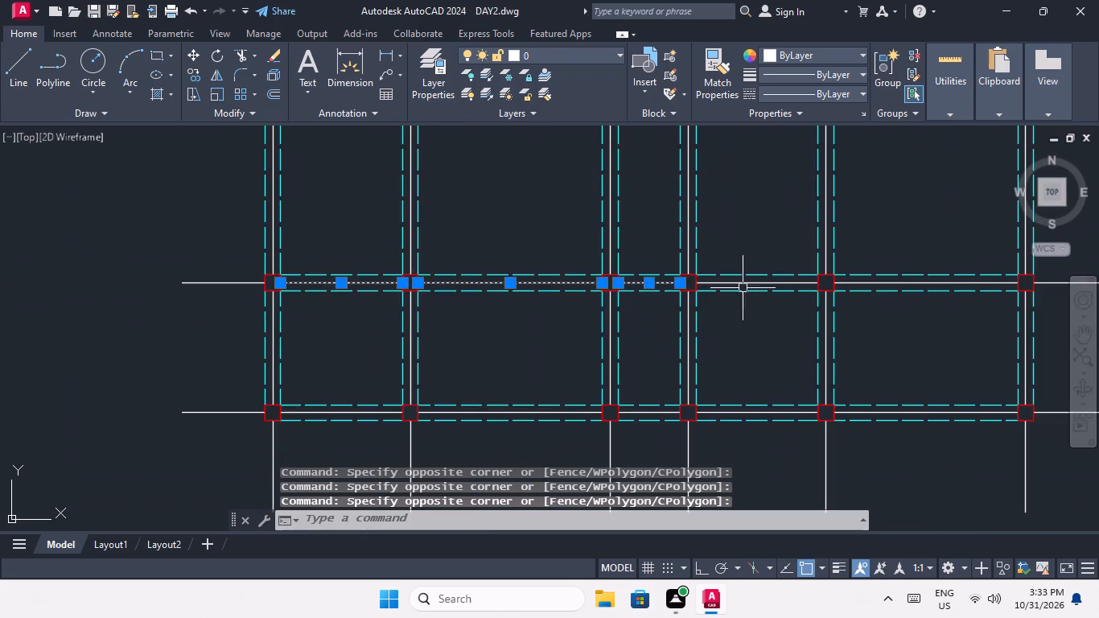
scroll(735, 275, up, 4)
drag(765, 343, 751, 332)
click(741, 322)
scroll(744, 319, down, 4)
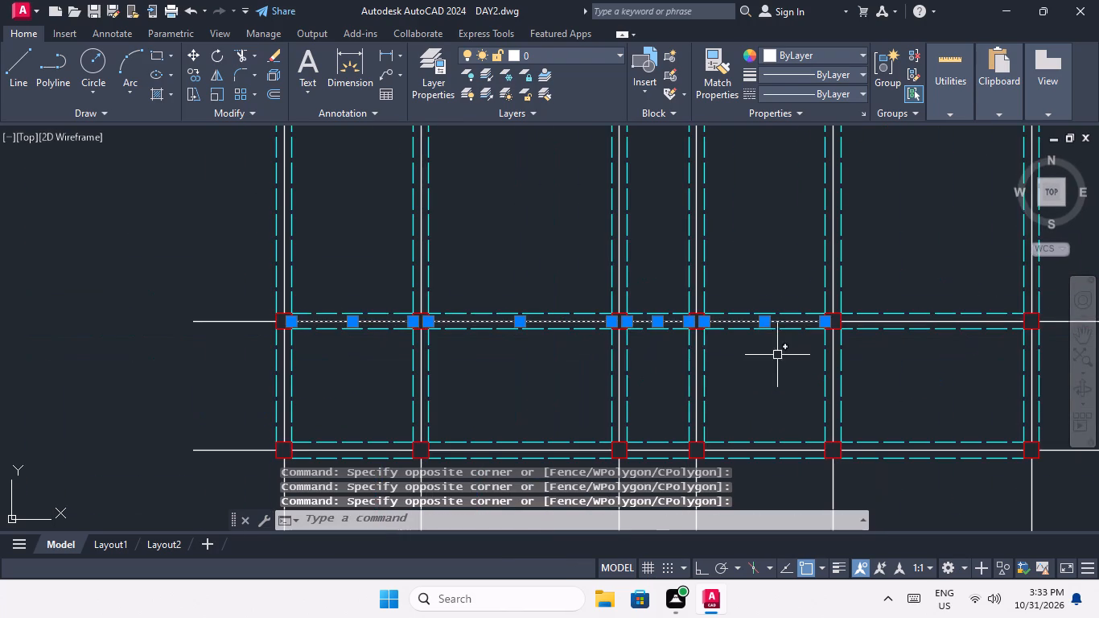
middle_drag(776, 356, 537, 357)
scroll(648, 322, up, 4)
click(668, 334)
click(648, 304)
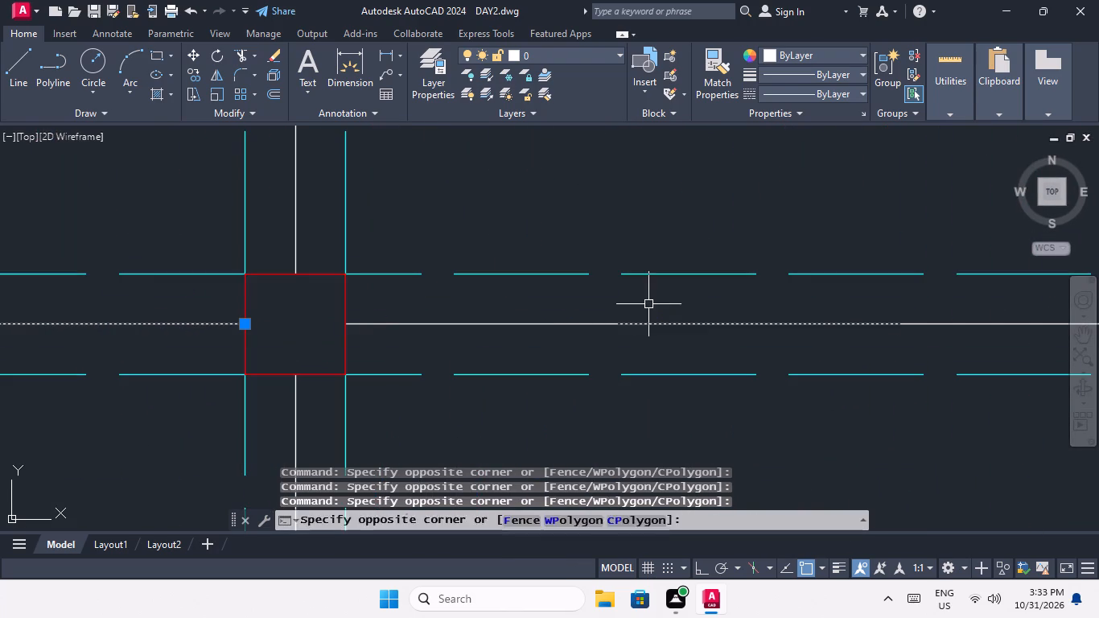
Add the two solid centre-line segments between the fourth and sixth columns along the bottom row to the selection.
scroll(648, 304, down, 4)
middle_drag(666, 386, 647, 306)
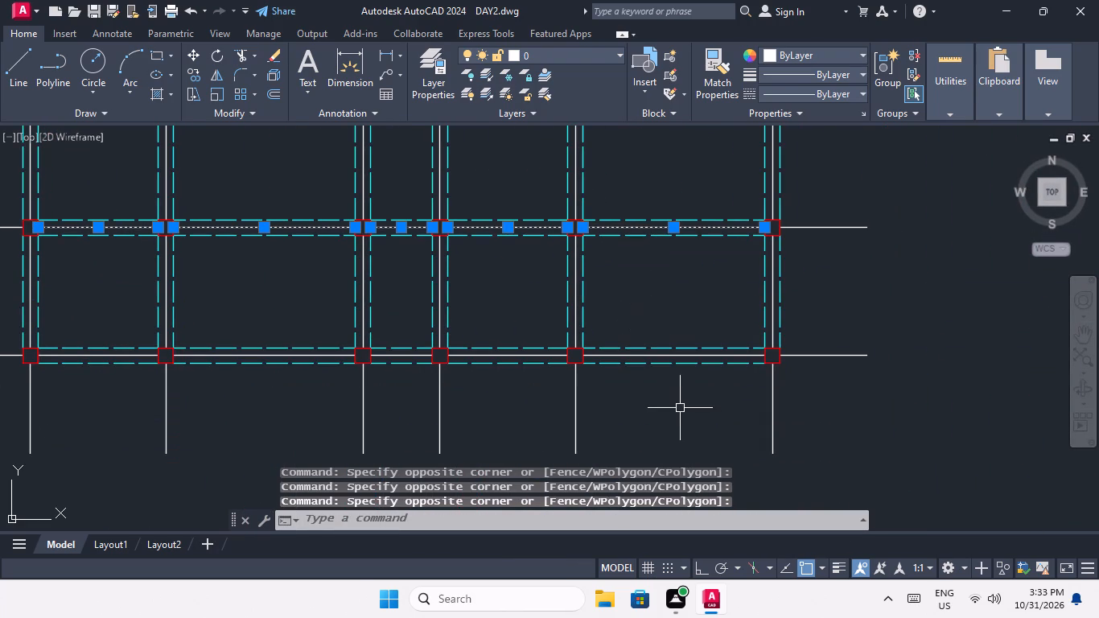
scroll(663, 356, up, 5)
drag(663, 404, 638, 380)
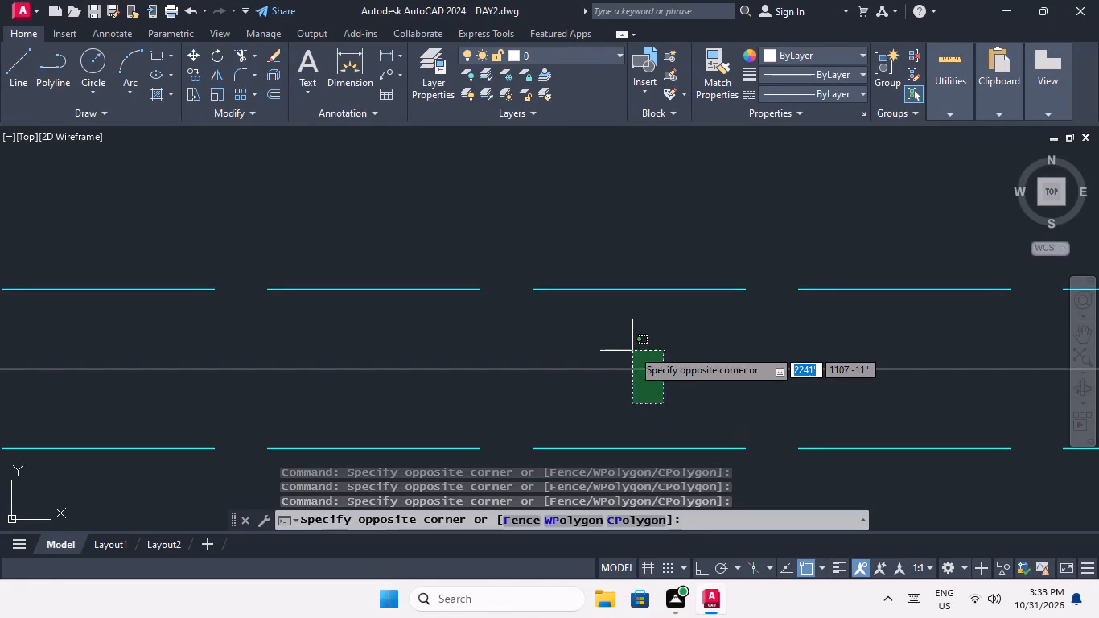
click(632, 347)
scroll(641, 338, down, 4)
middle_drag(621, 393, 719, 406)
scroll(529, 362, up, 3)
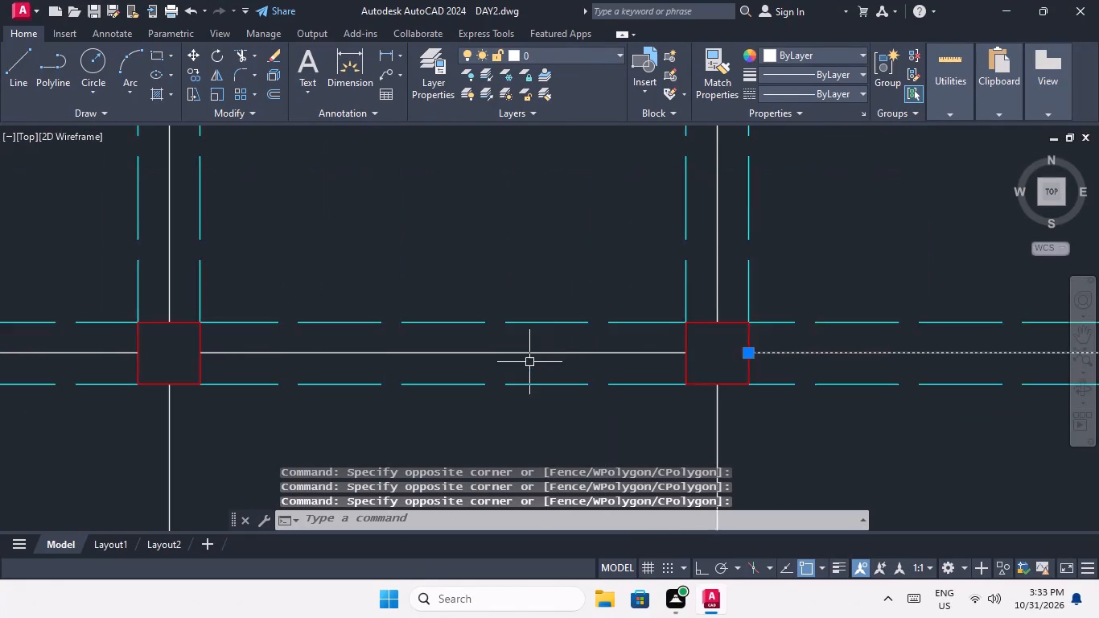
click(530, 372)
click(509, 330)
Add the three solid centre-line segments between the first and fourth columns along the bottom row to the selection.
scroll(550, 327, down, 4)
middle_drag(562, 362, 699, 365)
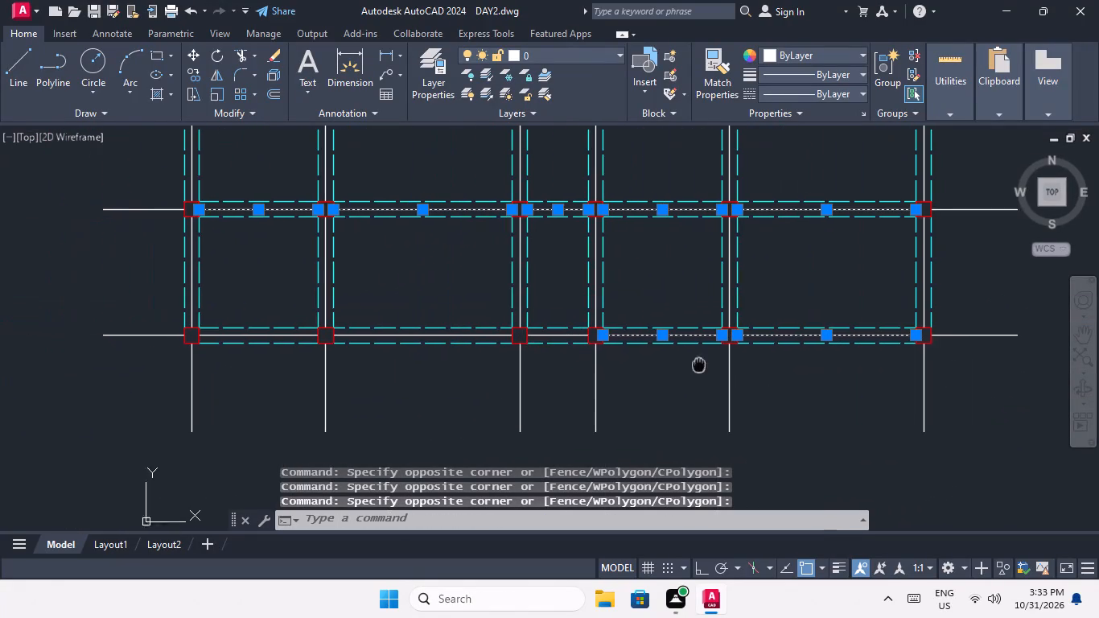
middle_drag(699, 365, 700, 365)
scroll(547, 336, up, 3)
drag(564, 360, 555, 346)
click(547, 320)
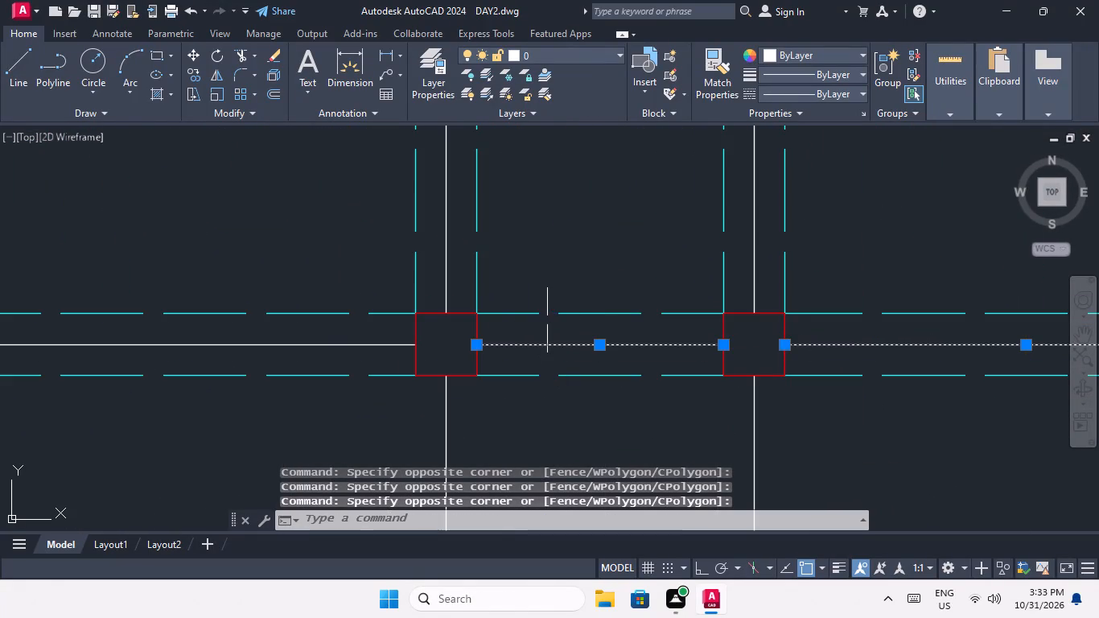
scroll(549, 321, down, 3)
middle_drag(479, 357, 649, 391)
scroll(592, 365, up, 3)
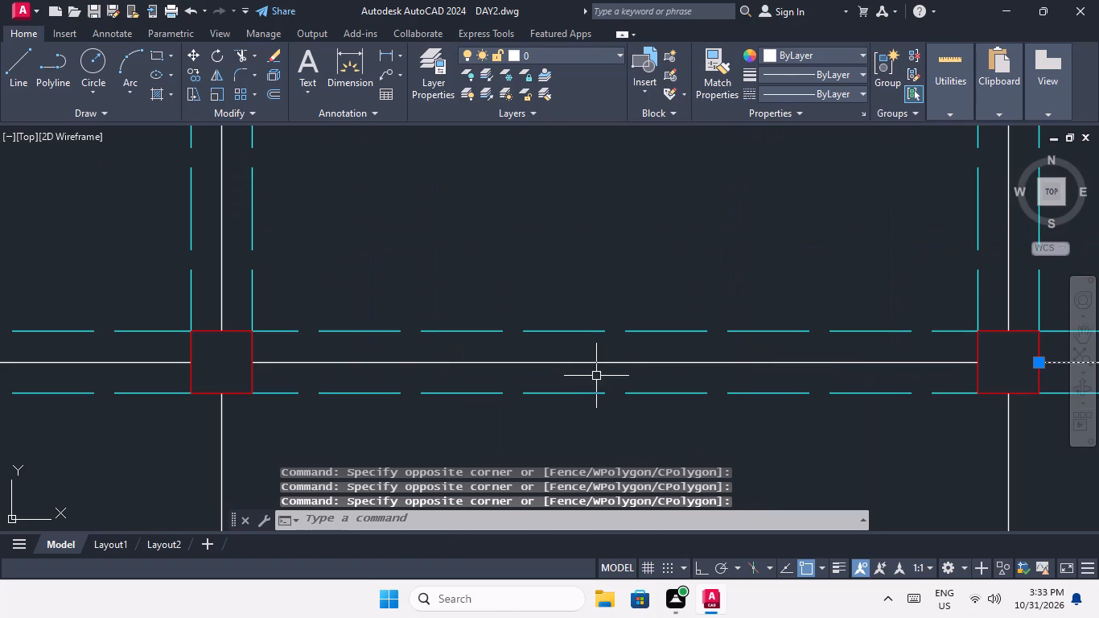
click(596, 376)
click(583, 350)
scroll(583, 350, down, 3)
middle_drag(578, 381, 673, 391)
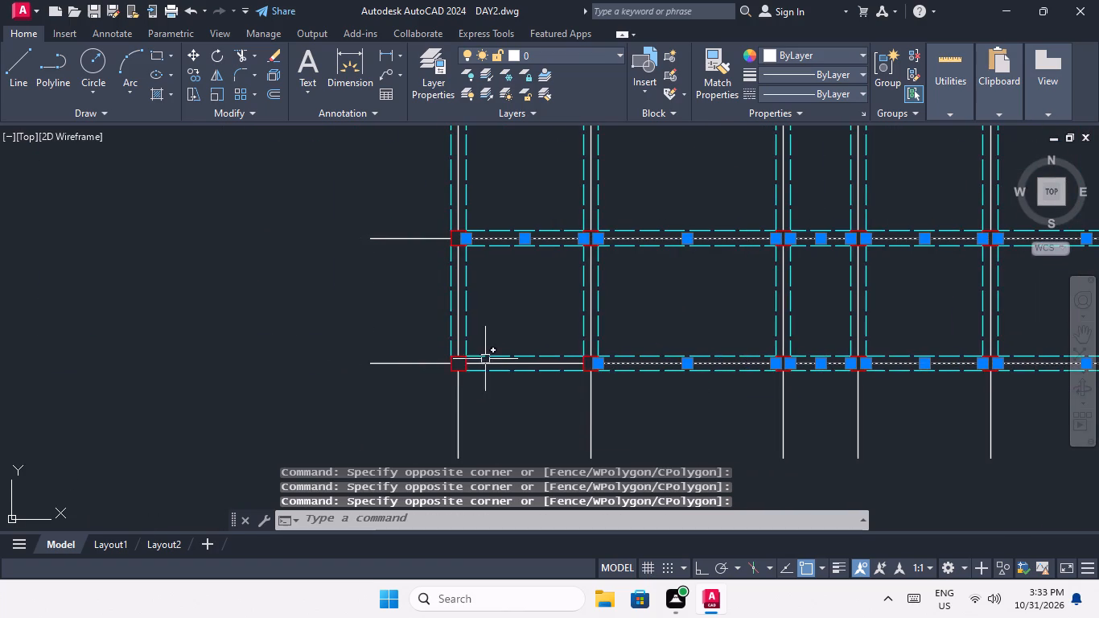
scroll(485, 359, up, 3)
drag(509, 401, 504, 388)
click(499, 364)
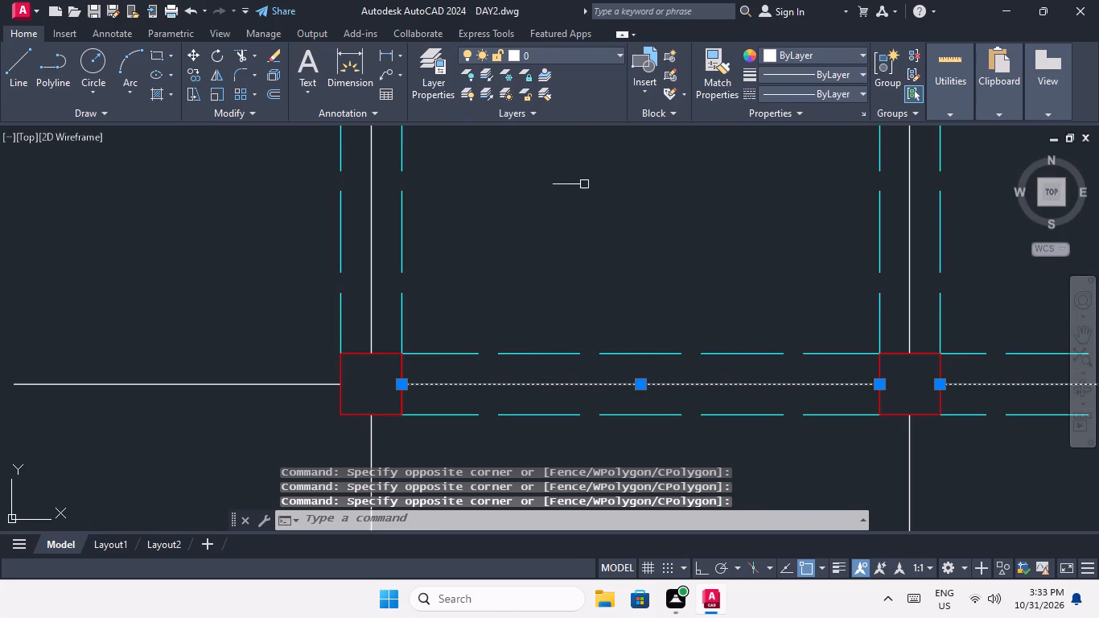
Set the colour of all the selected horizontal centre-line segments to Green and clear the selection.
click(795, 55)
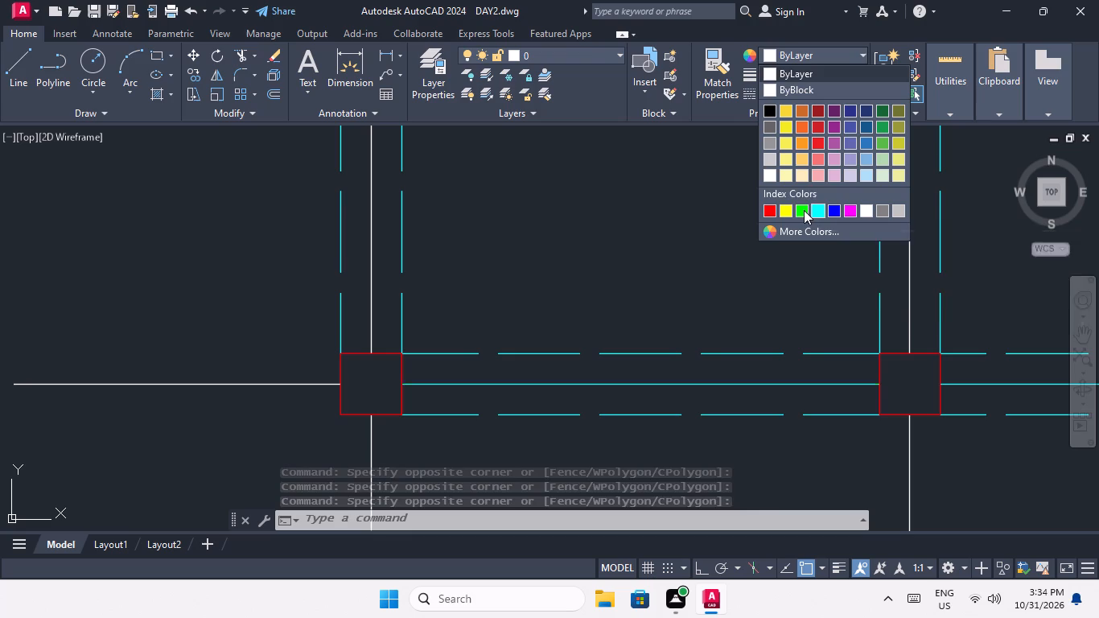
click(804, 210)
key(Escape)
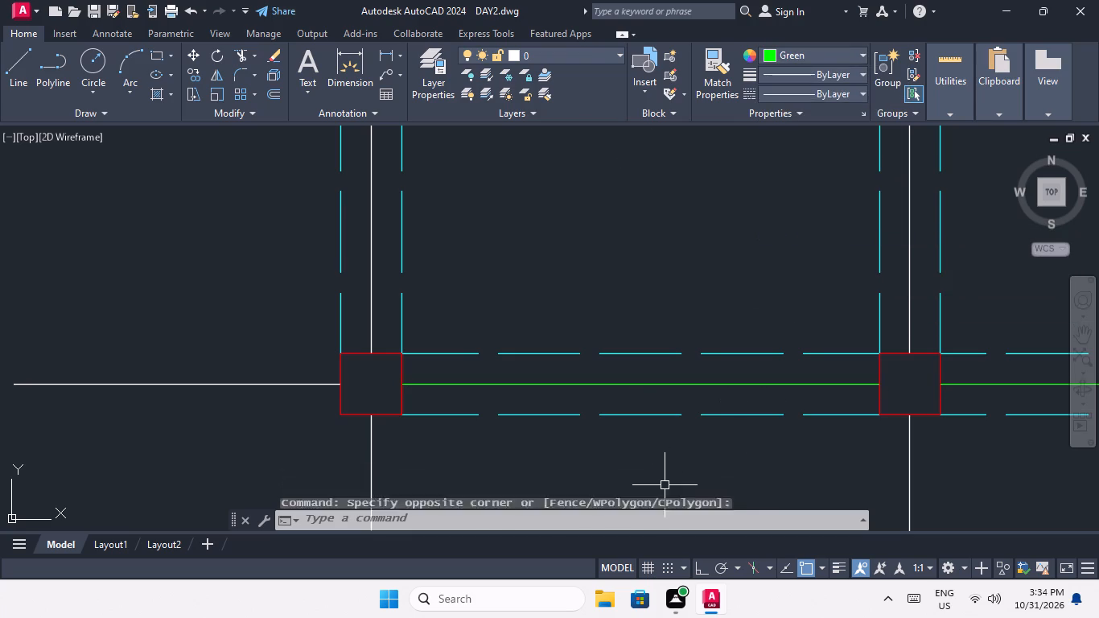
key(Escape)
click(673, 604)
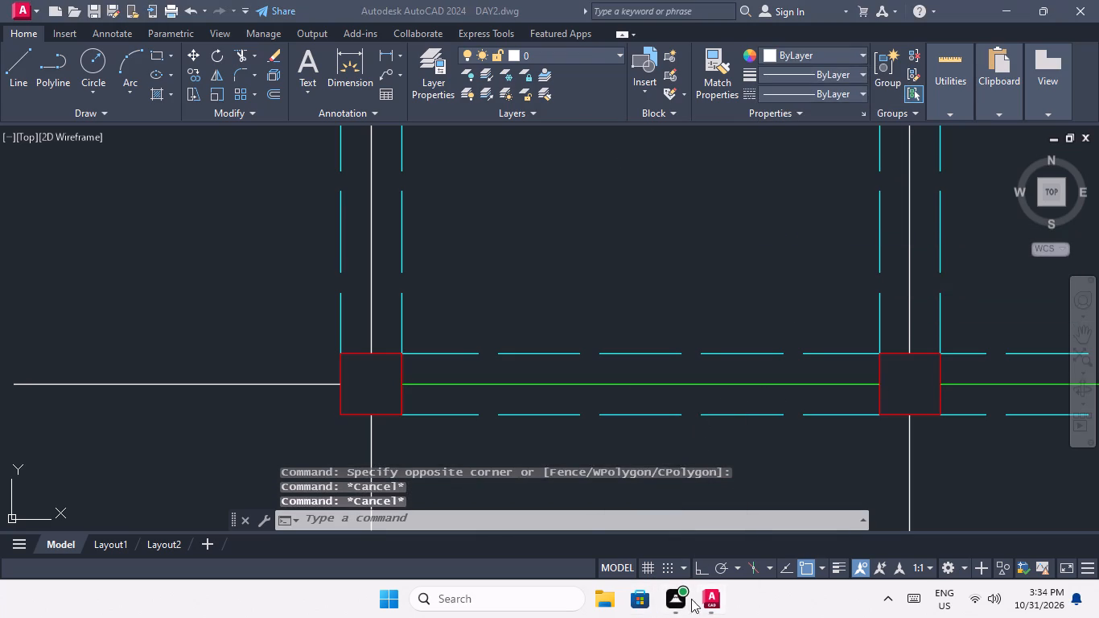
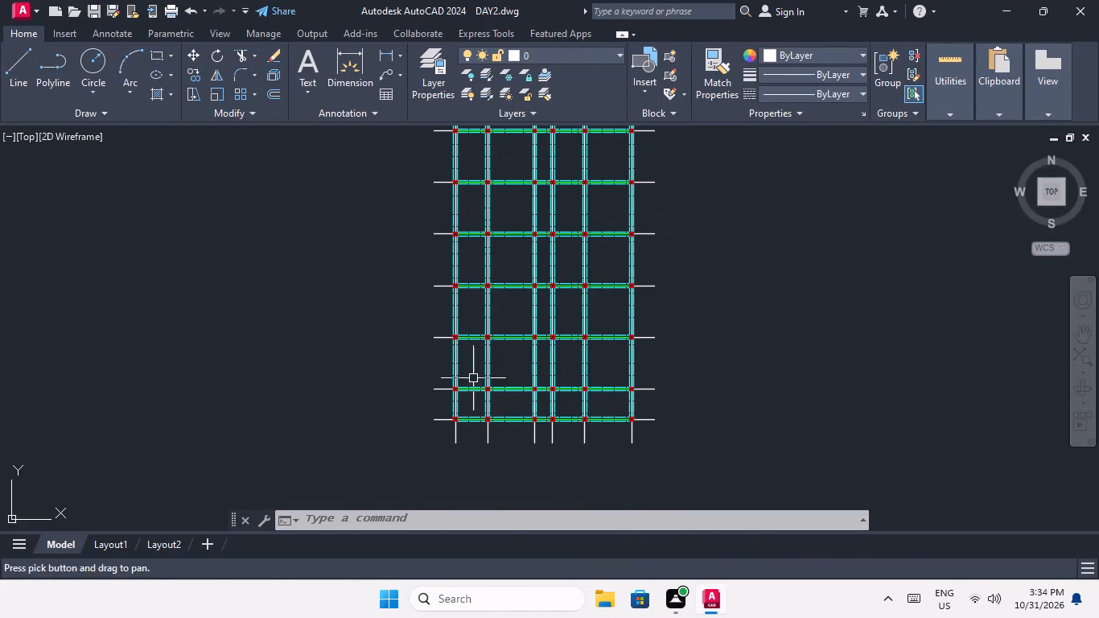
Select the solid vertical centre-line segments of the first and second columns between the top two rows.
middle_drag(484, 253, 464, 354)
middle_drag(481, 229, 453, 383)
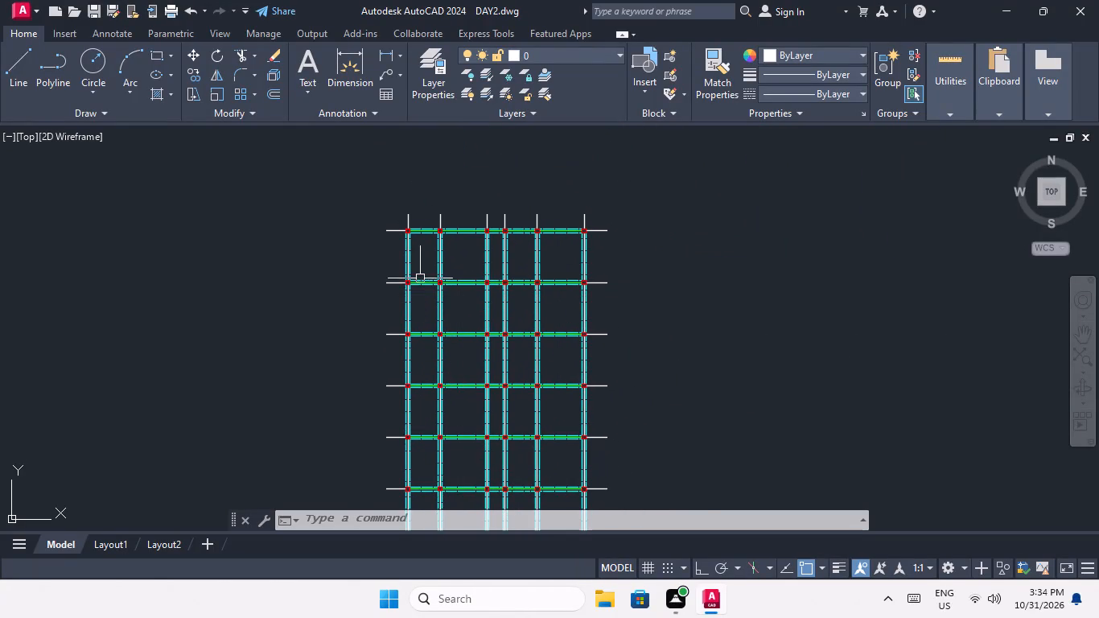
scroll(386, 249, up, 4)
scroll(506, 251, up, 2)
drag(526, 243, 511, 278)
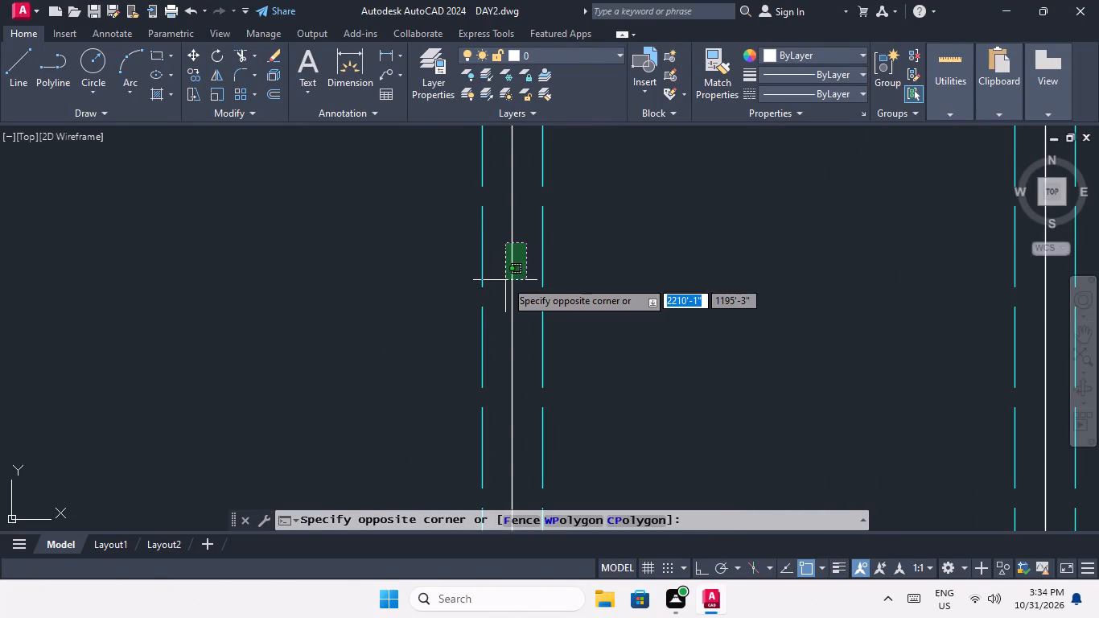
click(505, 280)
scroll(509, 252, down, 4)
scroll(596, 265, up, 3)
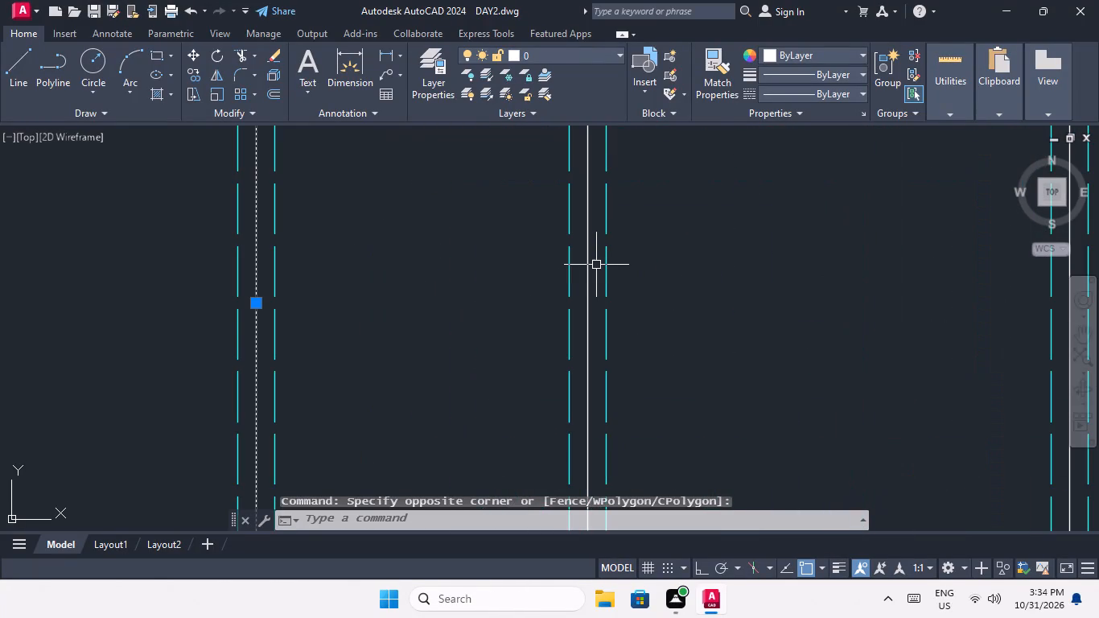
drag(596, 265, 591, 280)
click(585, 283)
Add the vertical centre-line segments of the third to sixth columns between the top two rows to the selection.
scroll(587, 262, down, 3)
middle_drag(607, 279, 460, 308)
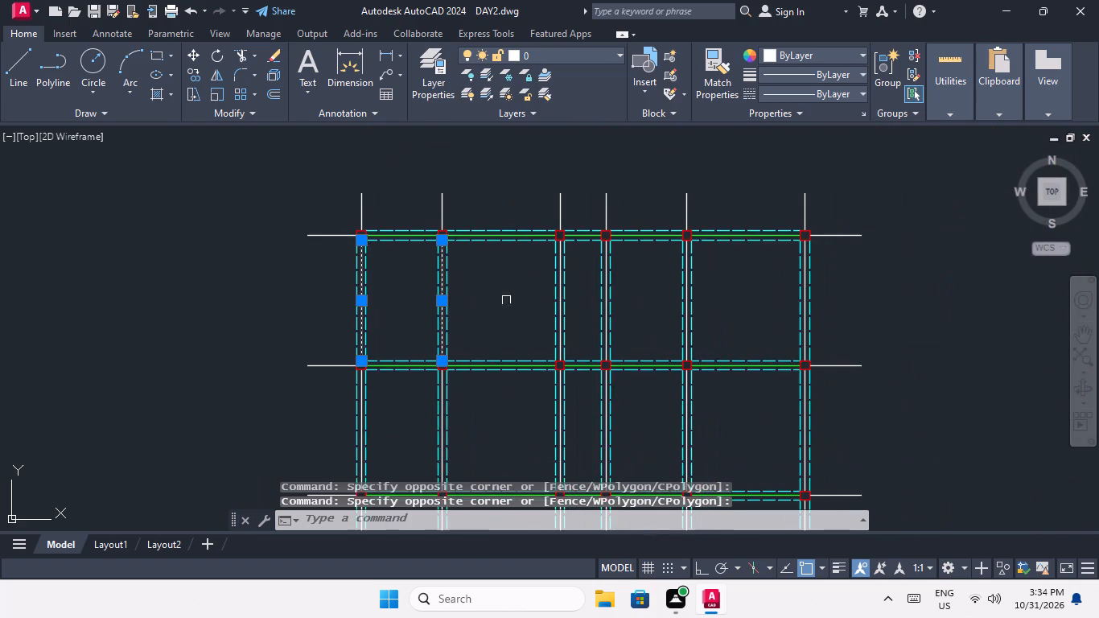
scroll(578, 295, up, 3)
drag(510, 279, 506, 291)
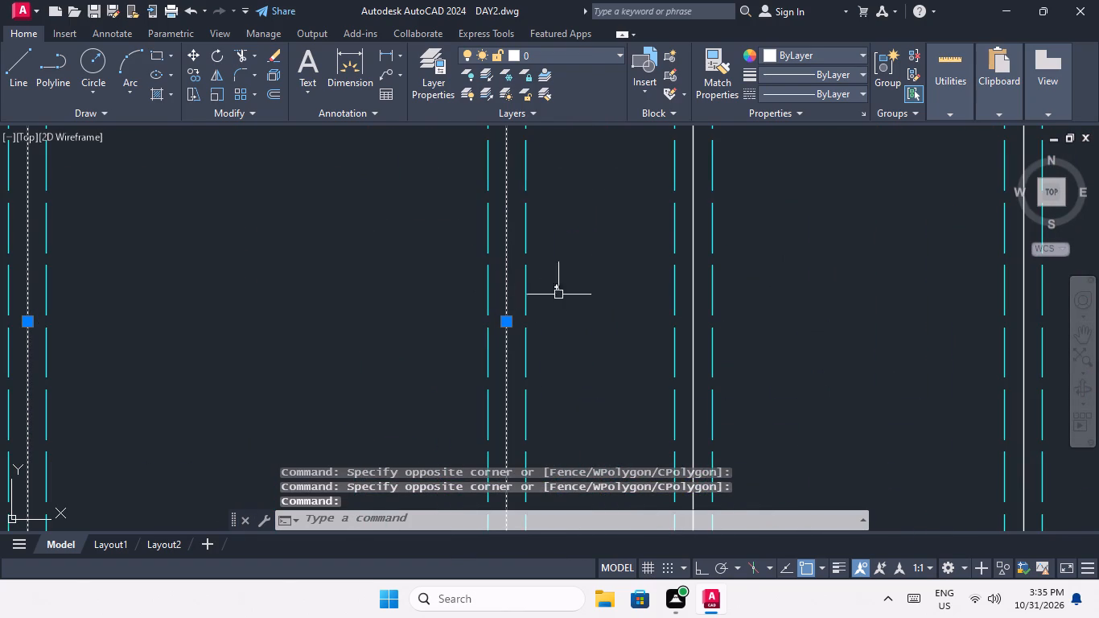
click(694, 282)
scroll(594, 290, down, 2)
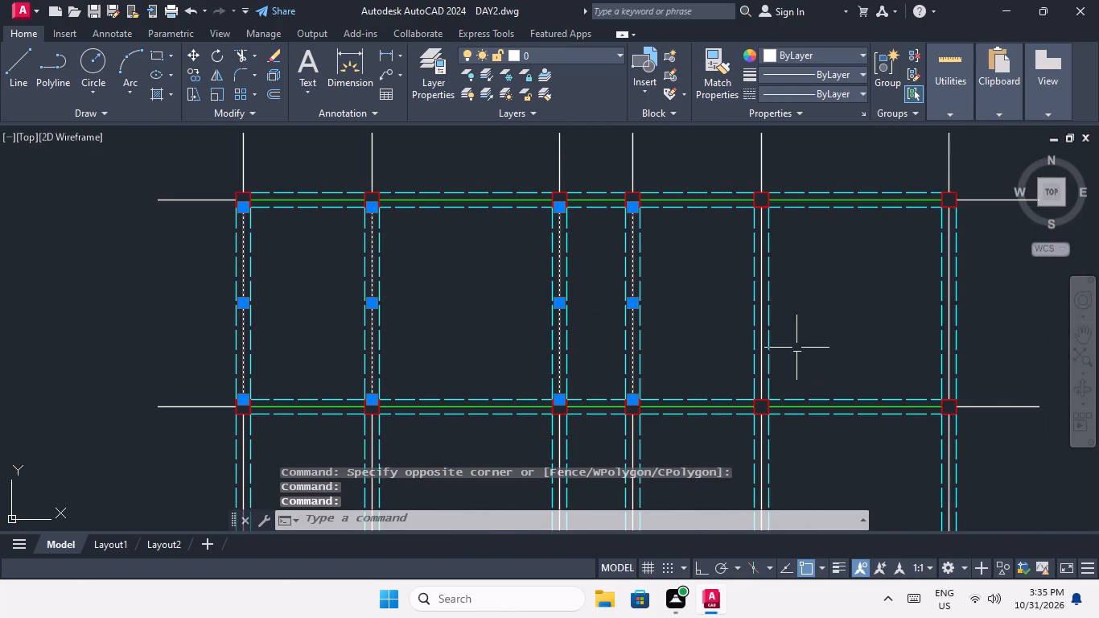
scroll(777, 308, up, 2)
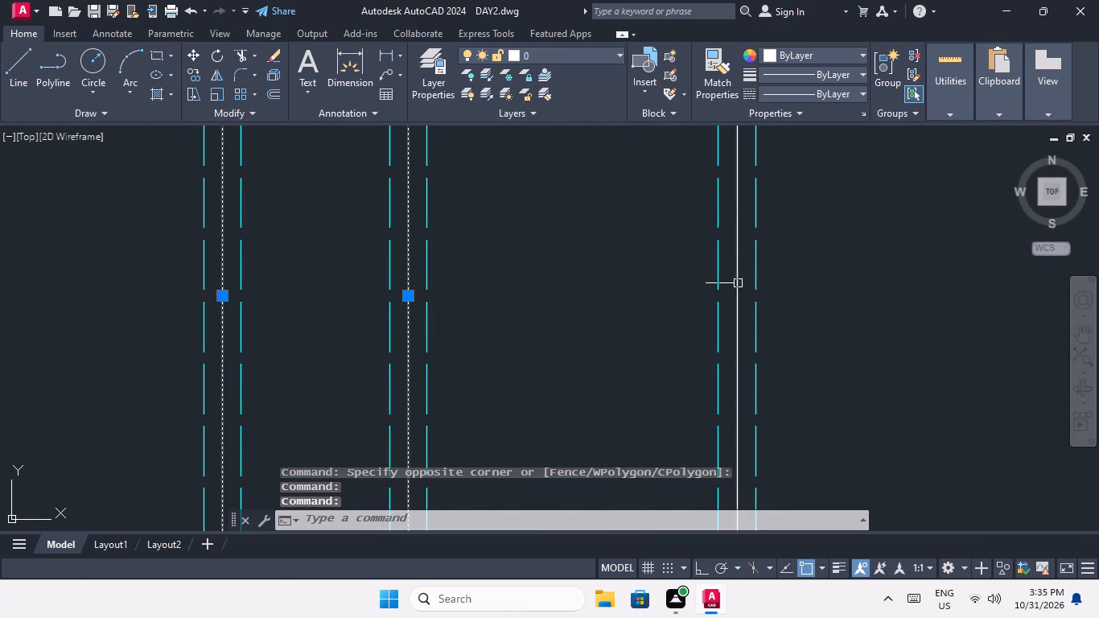
click(736, 284)
scroll(731, 268, down, 3)
middle_drag(774, 263, 588, 241)
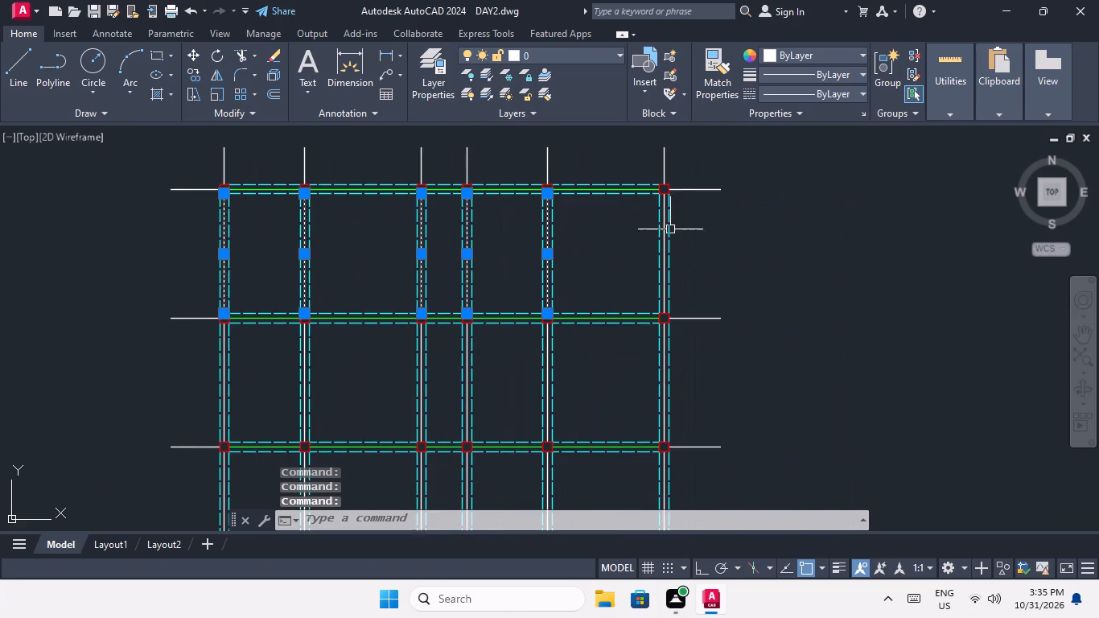
scroll(681, 228, up, 2)
click(638, 266)
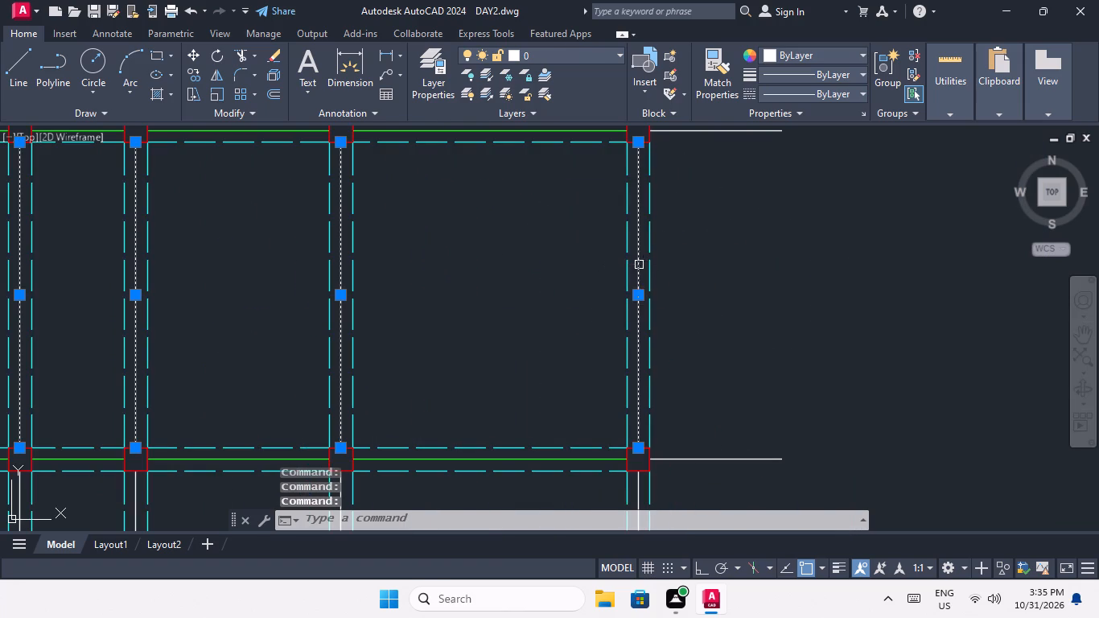
Add the vertical centre-line segments of the first three columns between the second and third rows to the selection.
scroll(644, 238, down, 3)
middle_drag(591, 270, 617, 172)
scroll(377, 233, up, 3)
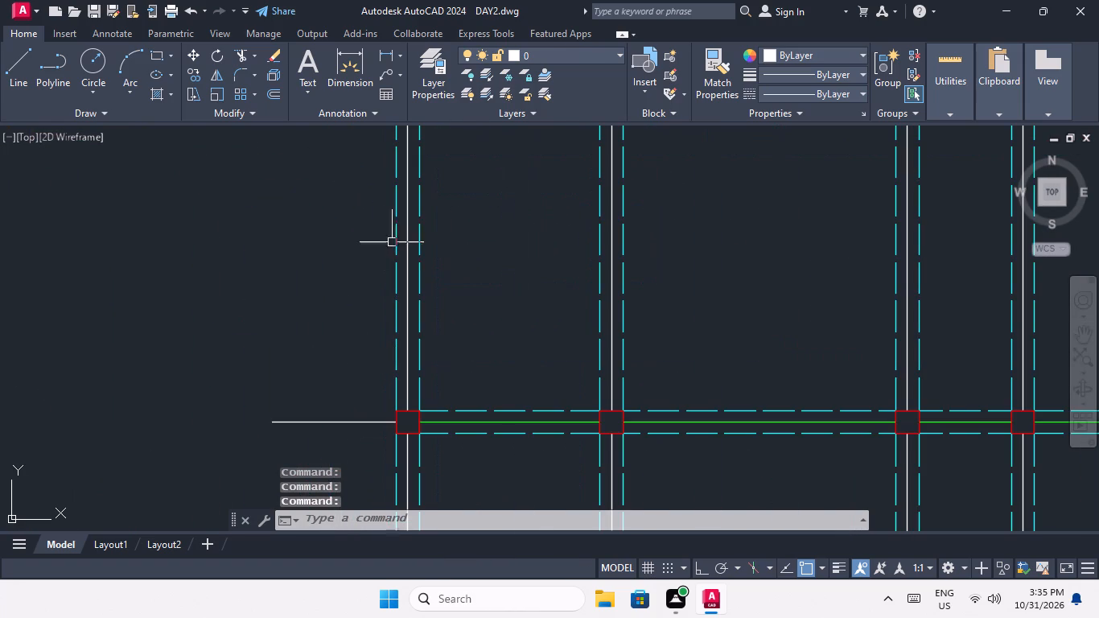
click(409, 241)
scroll(408, 242, down, 2)
scroll(483, 241, up, 2)
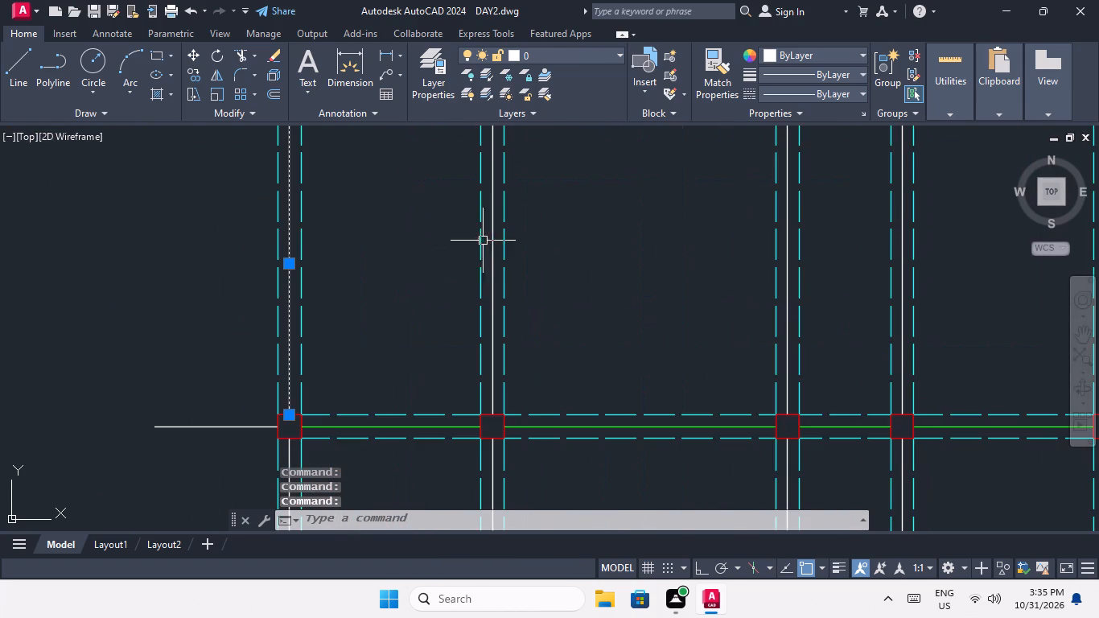
click(492, 250)
scroll(493, 248, down, 3)
scroll(562, 252, up, 3)
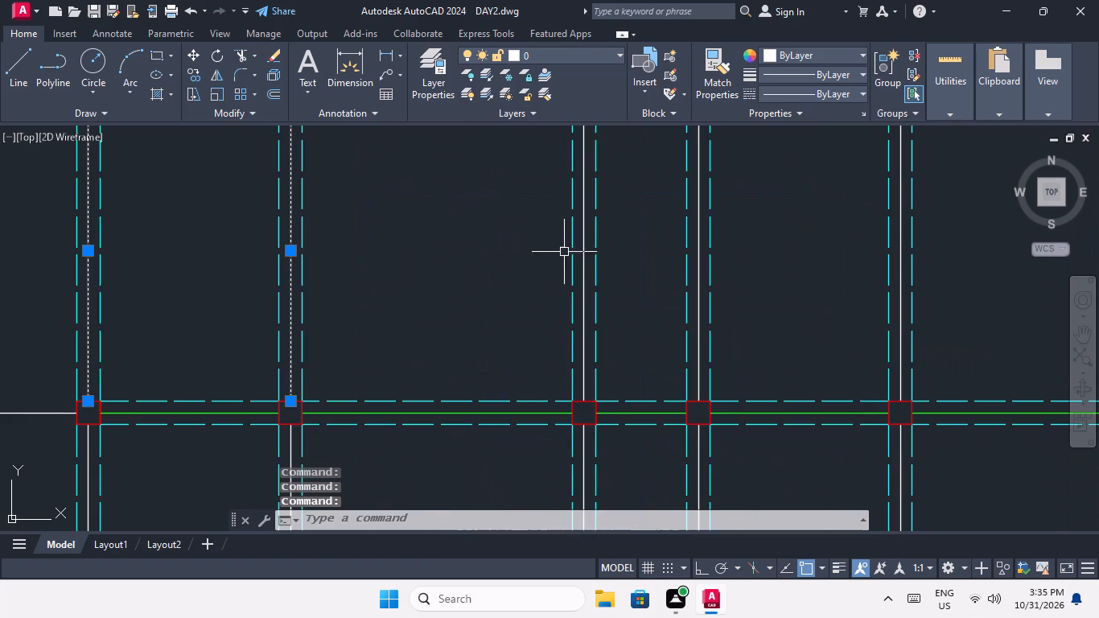
click(581, 254)
Add the vertical centre-line segments of the fourth to sixth columns between the second and third rows to the selection.
scroll(582, 252, down, 3)
scroll(607, 256, up, 3)
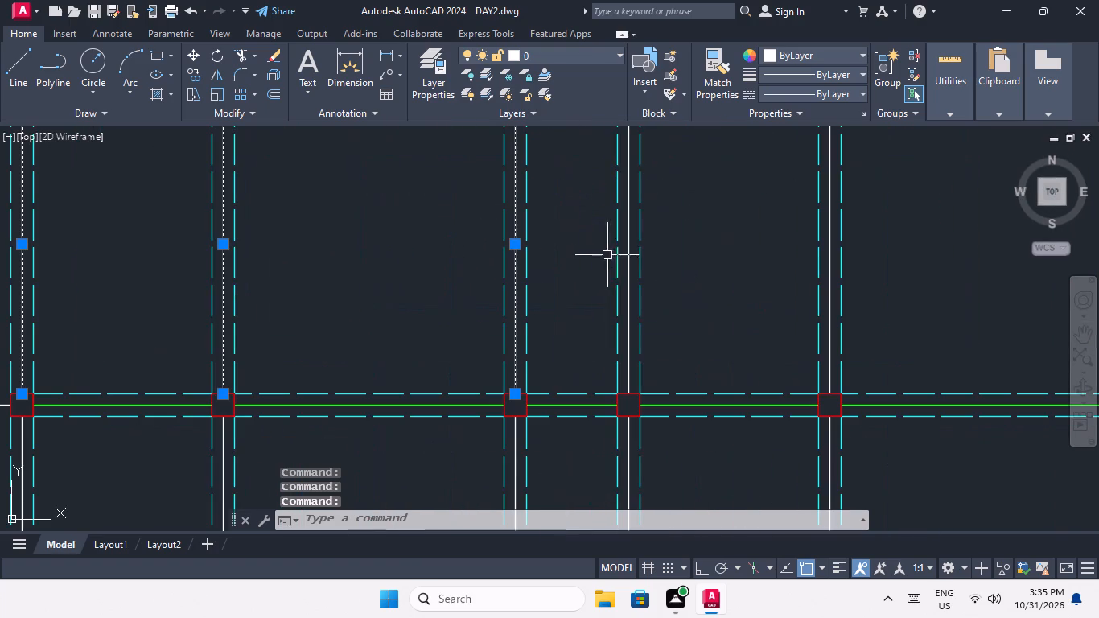
click(627, 253)
scroll(623, 235, down, 3)
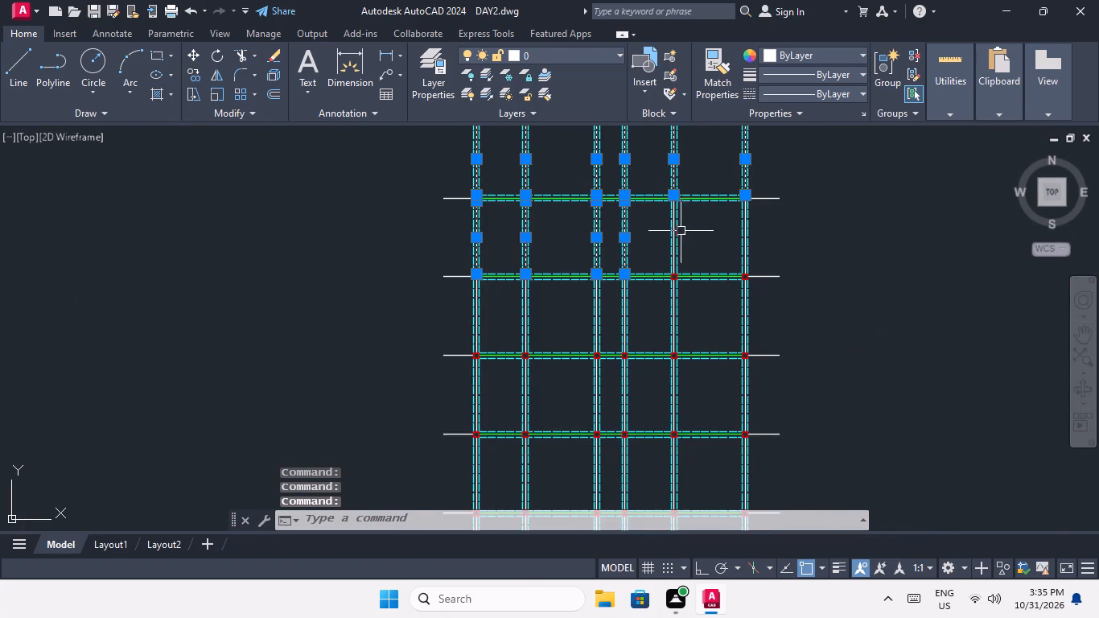
scroll(676, 231, up, 4)
click(664, 262)
scroll(665, 256, down, 3)
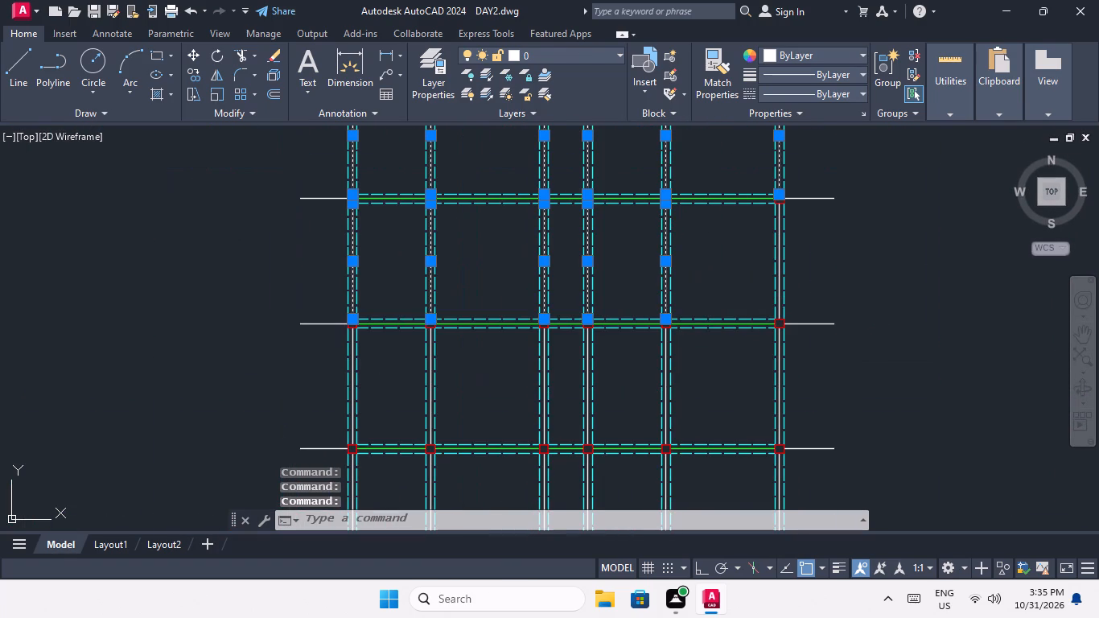
middle_drag(752, 283, 572, 300)
scroll(633, 290, up, 2)
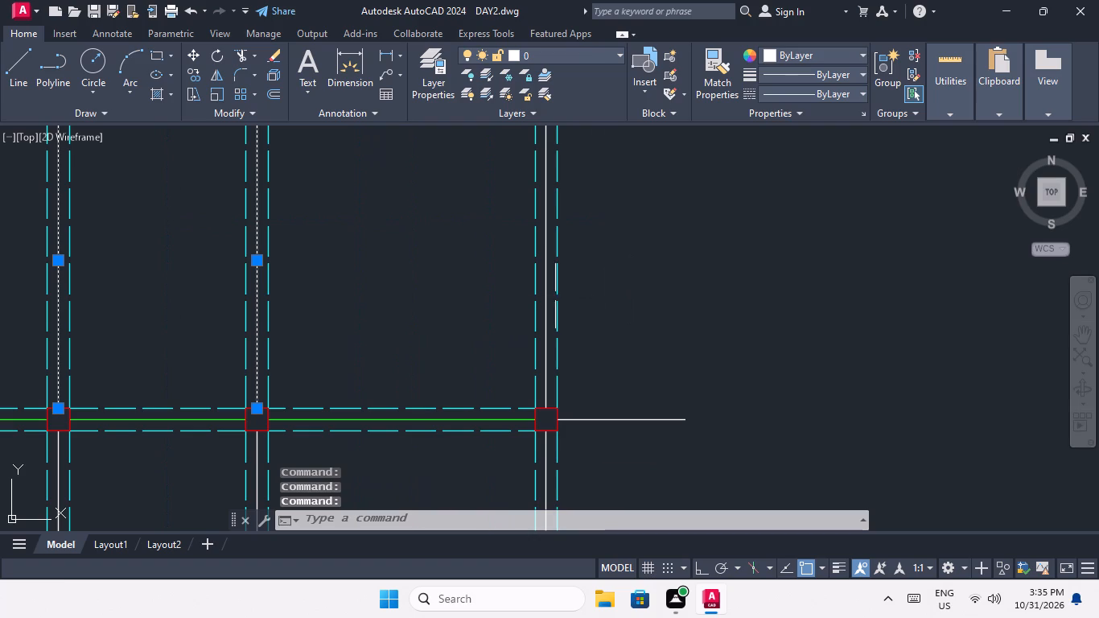
click(547, 290)
Add the vertical centre-line segments of the sixth, fifth and fourth columns between the third and fourth rows to the selection.
scroll(517, 212, down, 3)
scroll(536, 304, up, 1)
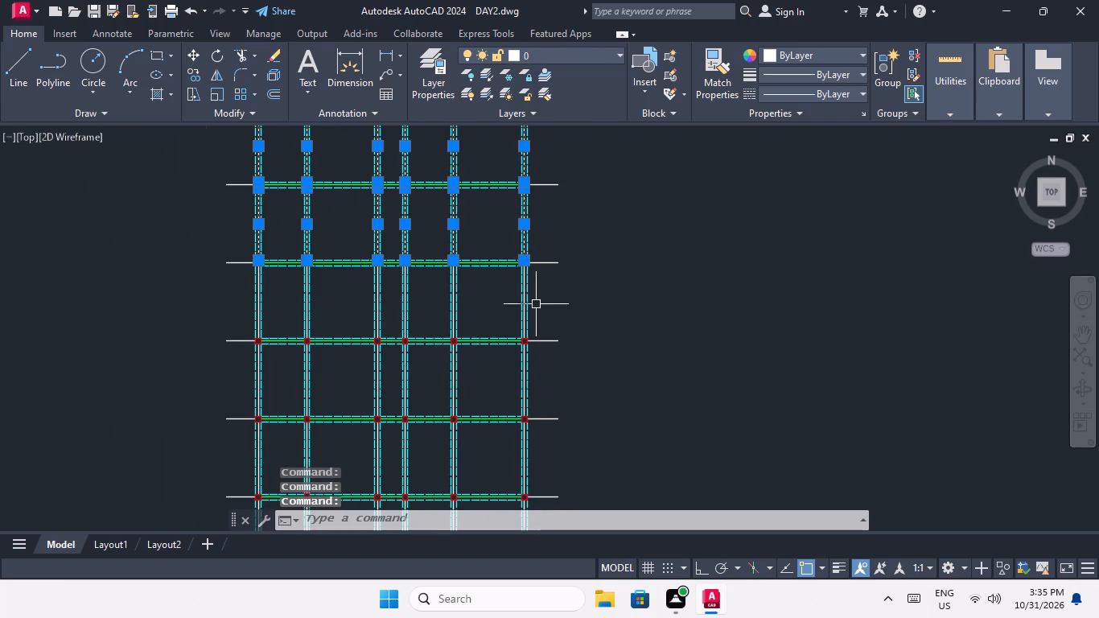
scroll(536, 304, up, 2)
click(478, 308)
scroll(480, 297, down, 3)
scroll(412, 304, up, 1)
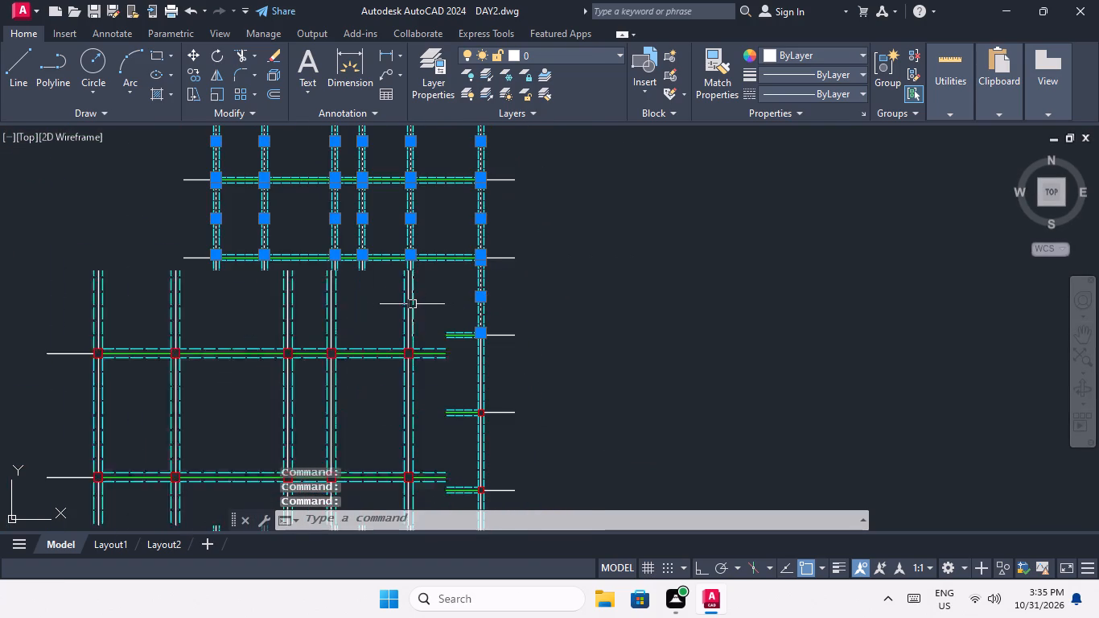
scroll(412, 304, up, 3)
click(393, 298)
scroll(407, 282, down, 3)
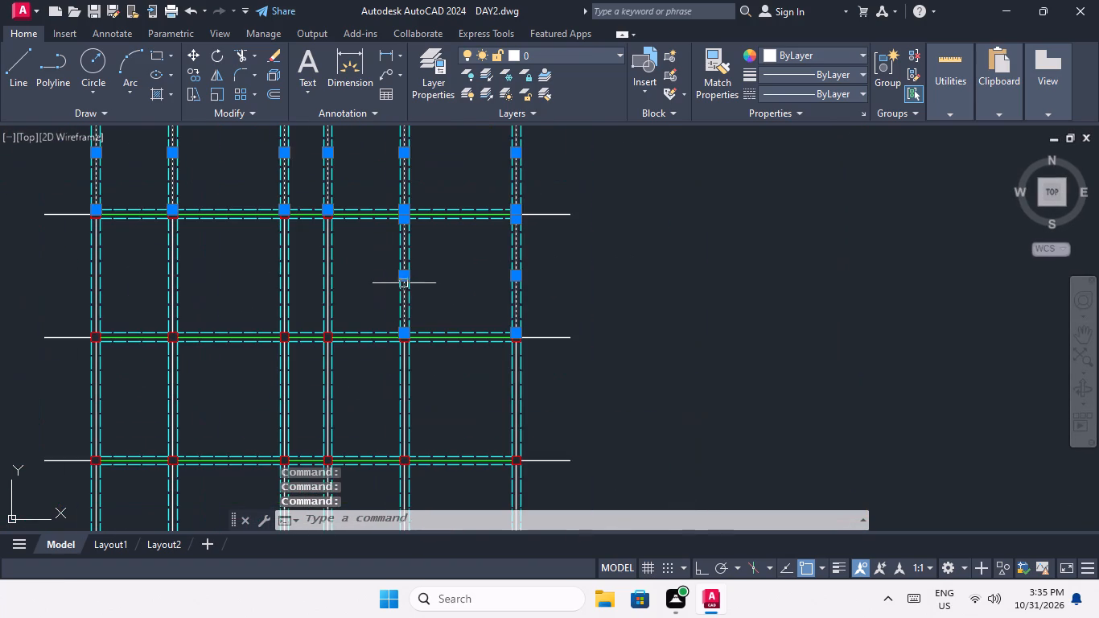
middle_drag(357, 290, 481, 288)
scroll(459, 278, up, 3)
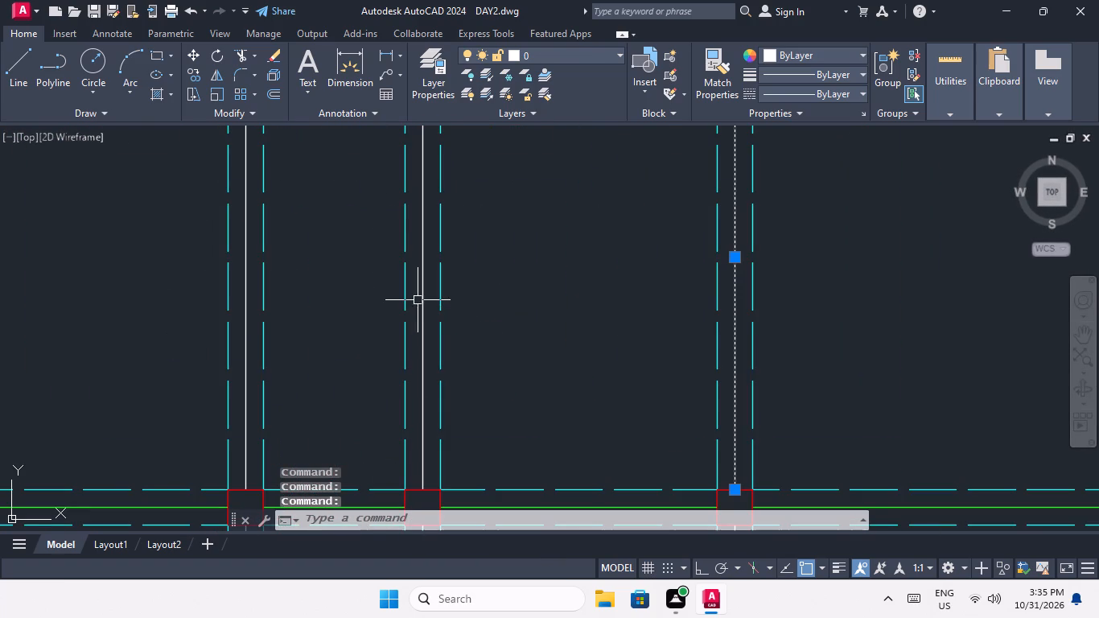
click(422, 299)
Add the vertical centre-line segments of the third, second and first columns between the third and fourth rows to the selection.
scroll(430, 295, down, 3)
scroll(392, 295, up, 4)
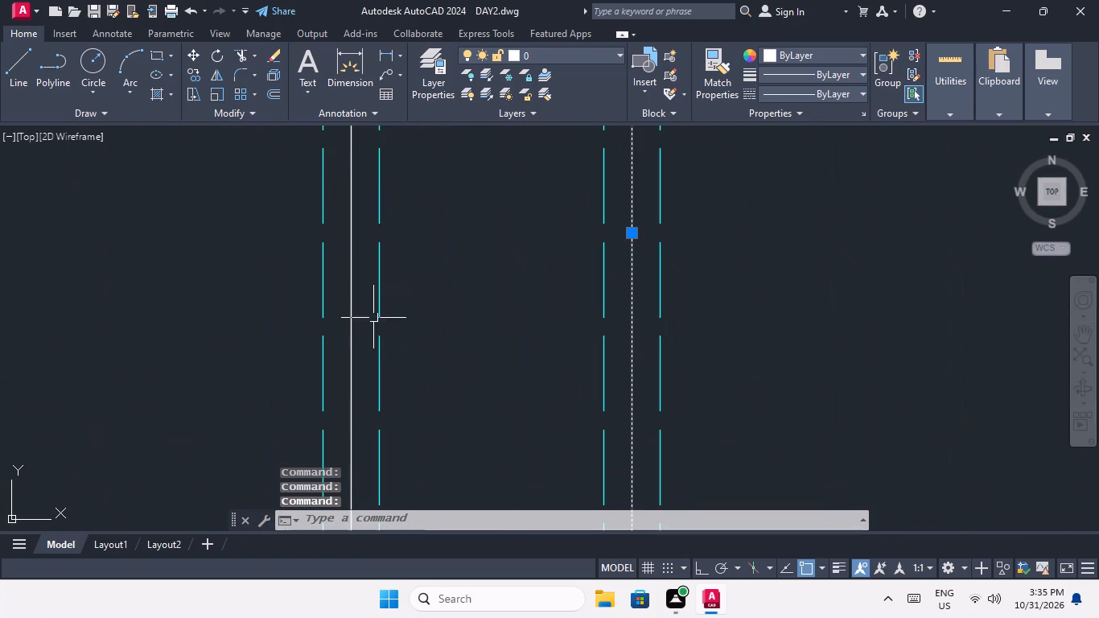
click(348, 325)
scroll(390, 296, down, 3)
middle_drag(306, 319, 577, 316)
scroll(472, 310, up, 3)
click(483, 311)
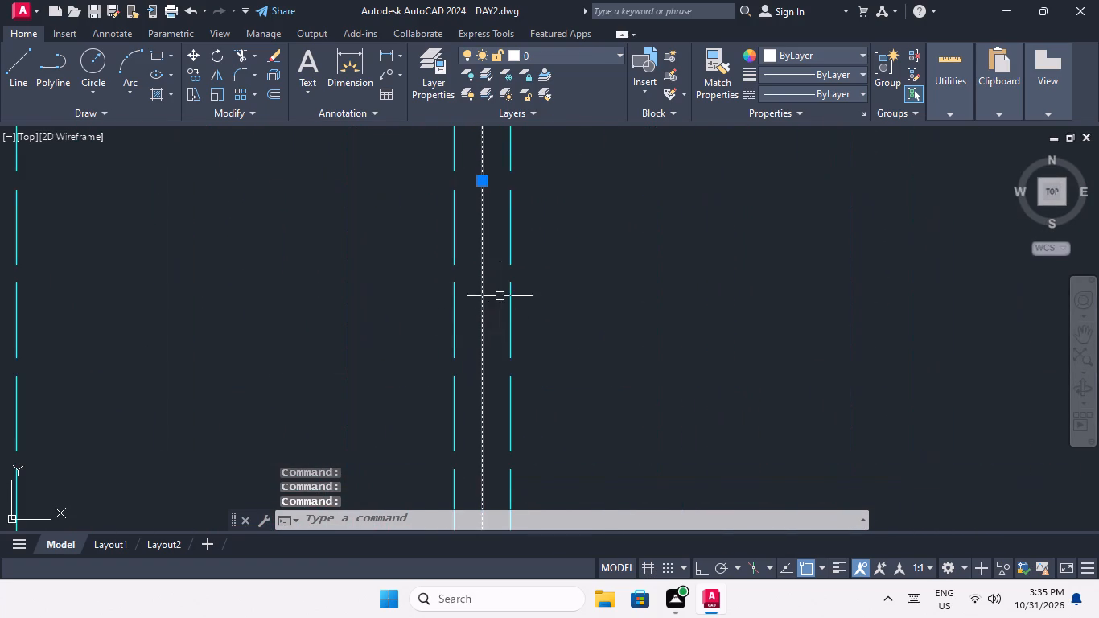
scroll(500, 296, down, 4)
scroll(419, 303, up, 3)
click(417, 303)
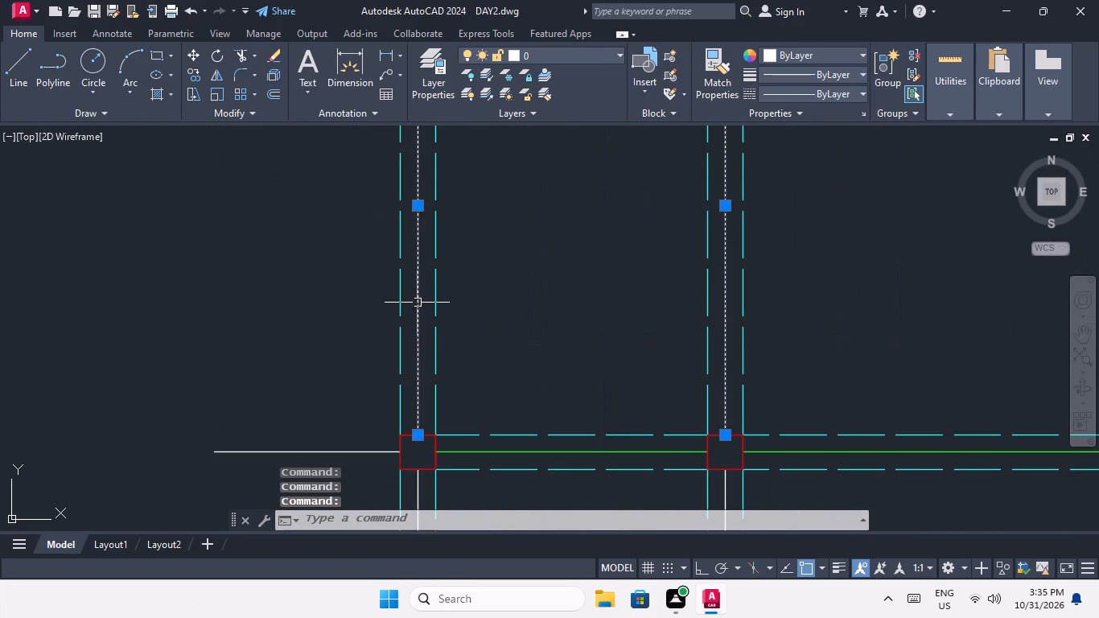
Add the vertical centre-line segments of the first three columns between the fourth and fifth rows to the selection.
scroll(430, 280, down, 3)
middle_drag(456, 288, 456, 195)
scroll(438, 284, up, 3)
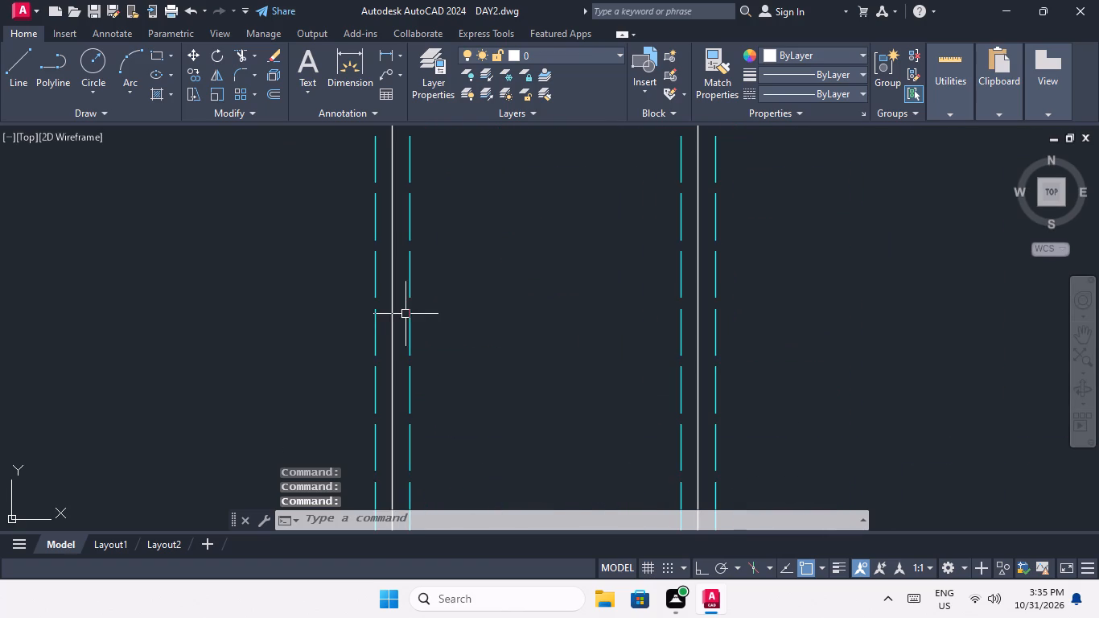
click(390, 322)
scroll(403, 281, down, 3)
scroll(484, 299, up, 2)
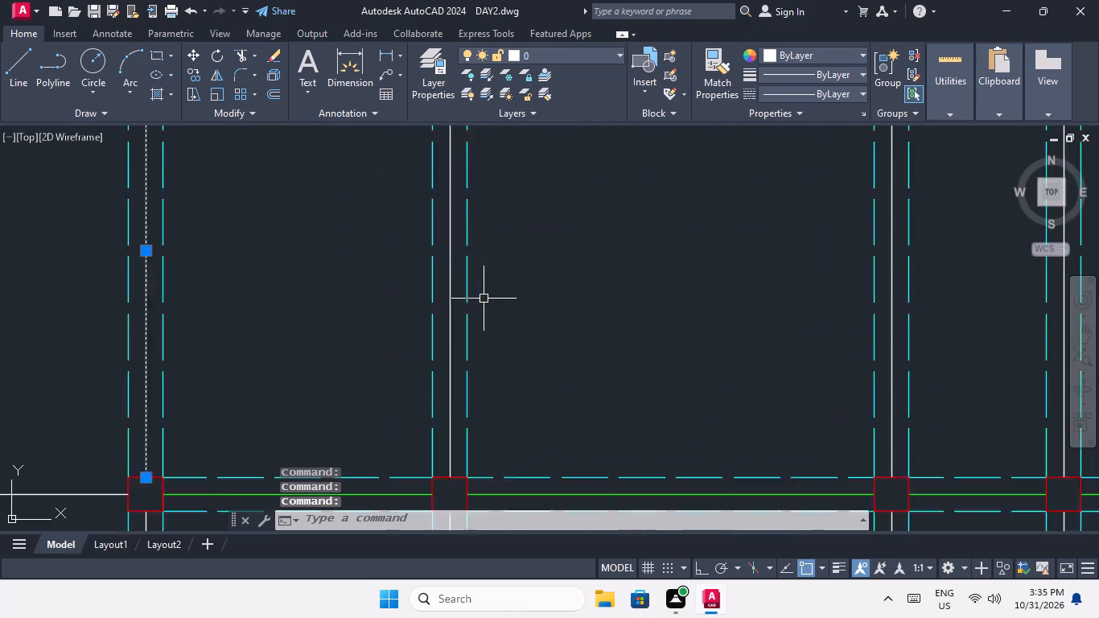
scroll(484, 299, up, 2)
click(430, 333)
scroll(435, 310, down, 4)
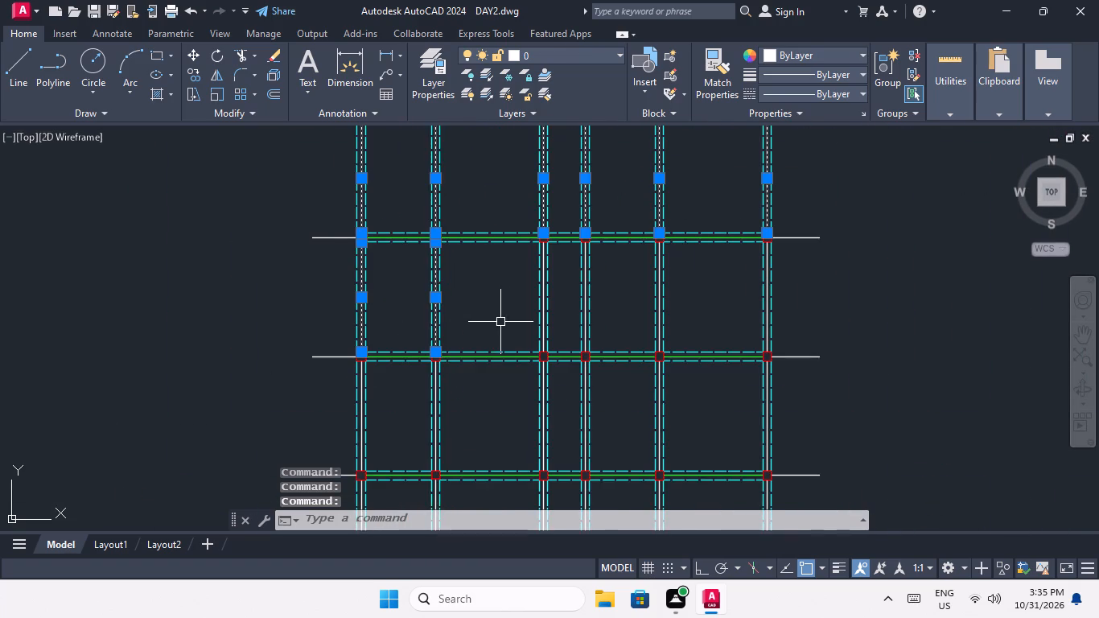
middle_drag(500, 321, 328, 286)
scroll(389, 286, up, 3)
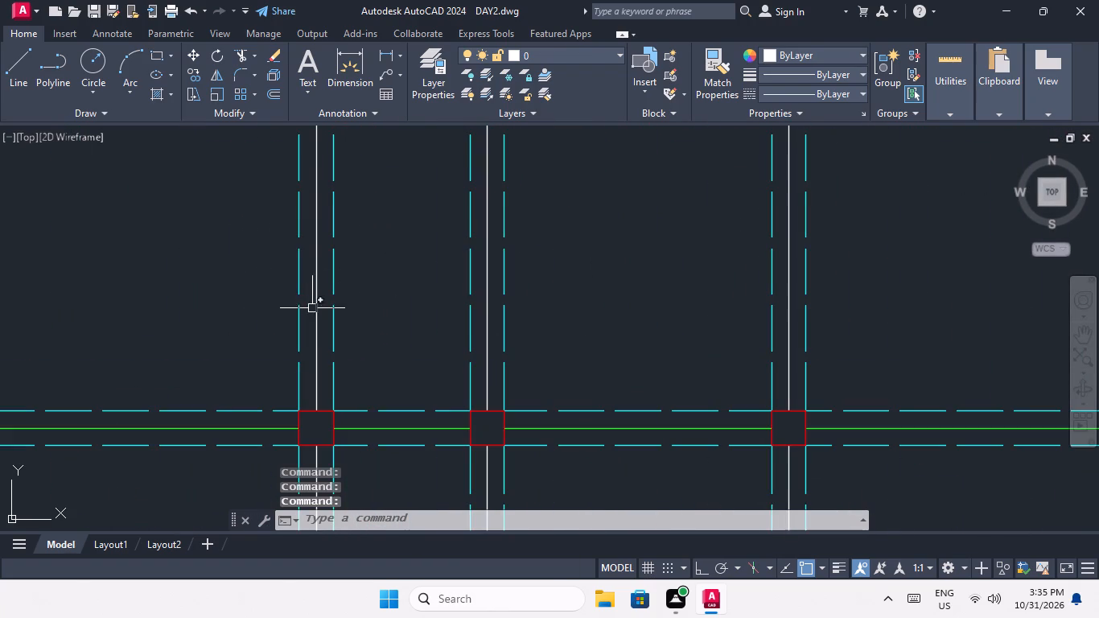
click(315, 307)
Add the vertical centre-line segments of the fourth to sixth columns between the fourth and fifth rows to the selection.
scroll(358, 295, down, 2)
scroll(404, 297, up, 3)
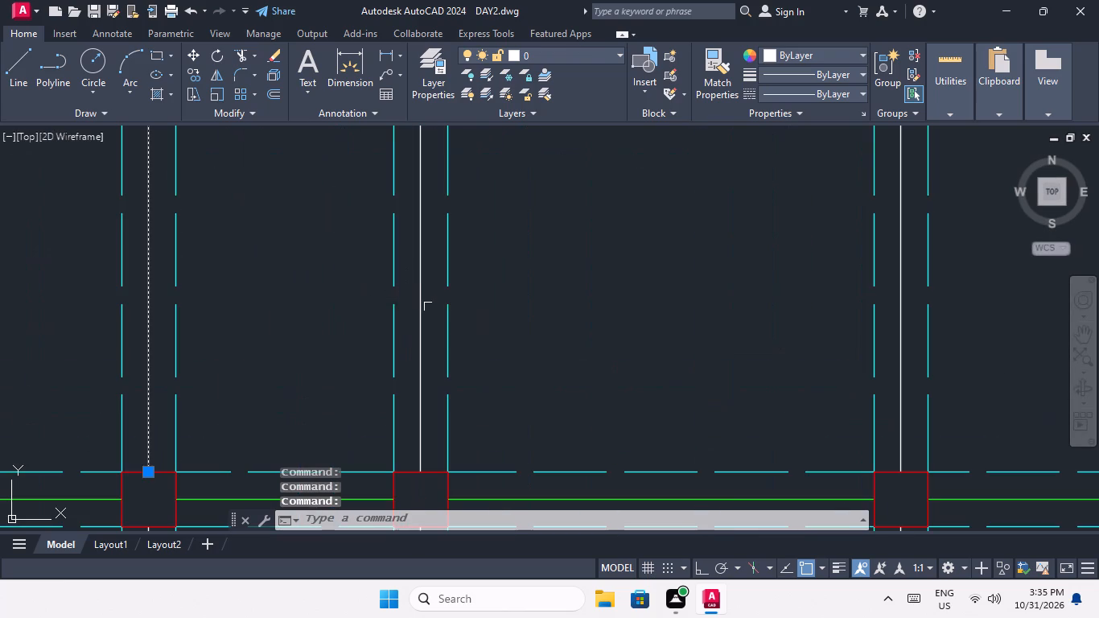
click(420, 311)
scroll(434, 257, down, 3)
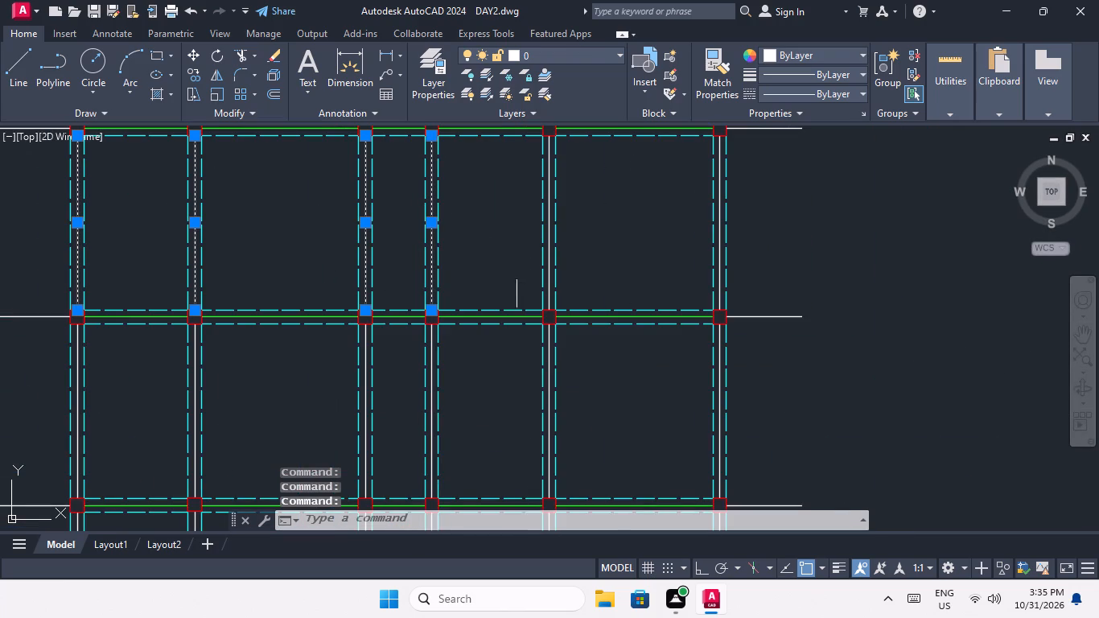
scroll(554, 278, up, 3)
click(534, 295)
scroll(443, 280, down, 2)
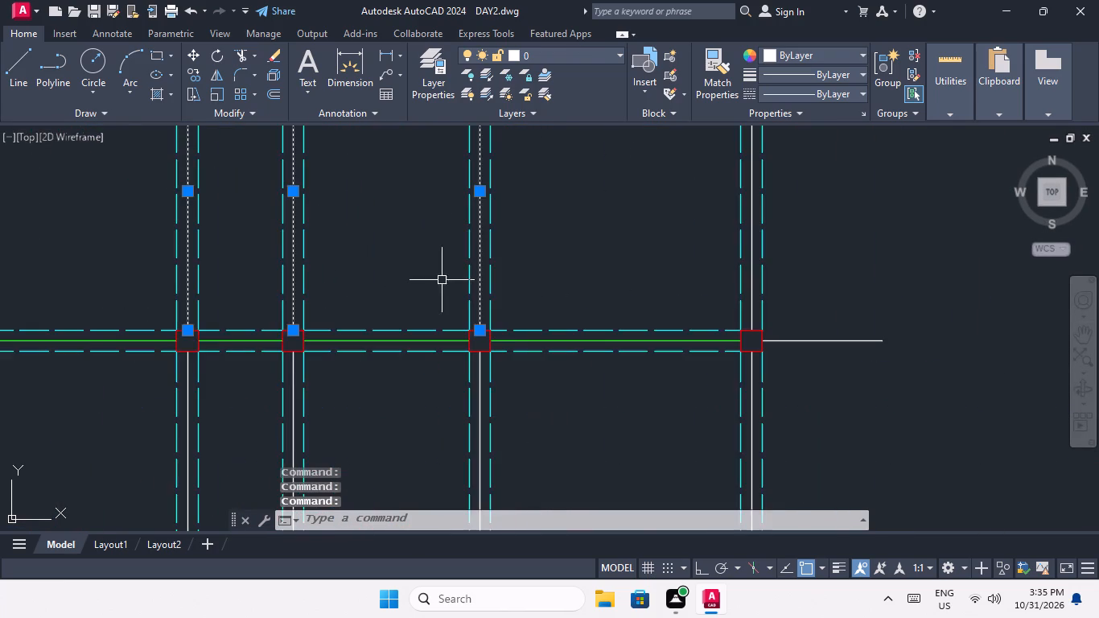
scroll(442, 280, down, 1)
middle_drag(440, 280, 168, 285)
scroll(335, 283, up, 3)
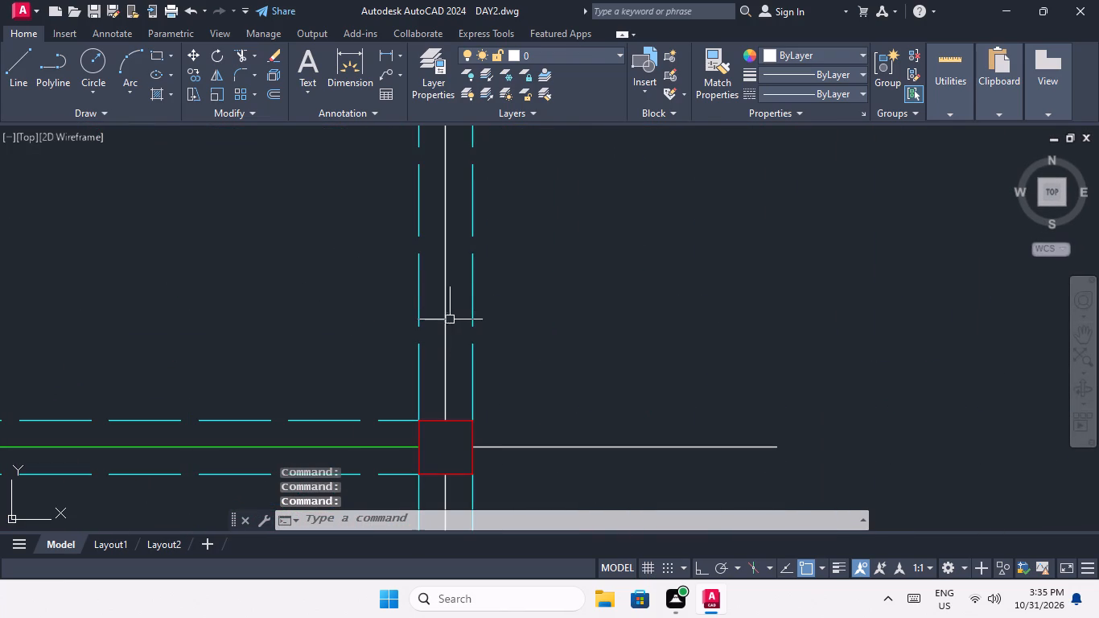
click(445, 319)
Add the vertical centre-line segments of the sixth, fifth and fourth columns between the fifth and sixth rows to the selection.
scroll(472, 253, down, 3)
middle_drag(442, 242, 488, 203)
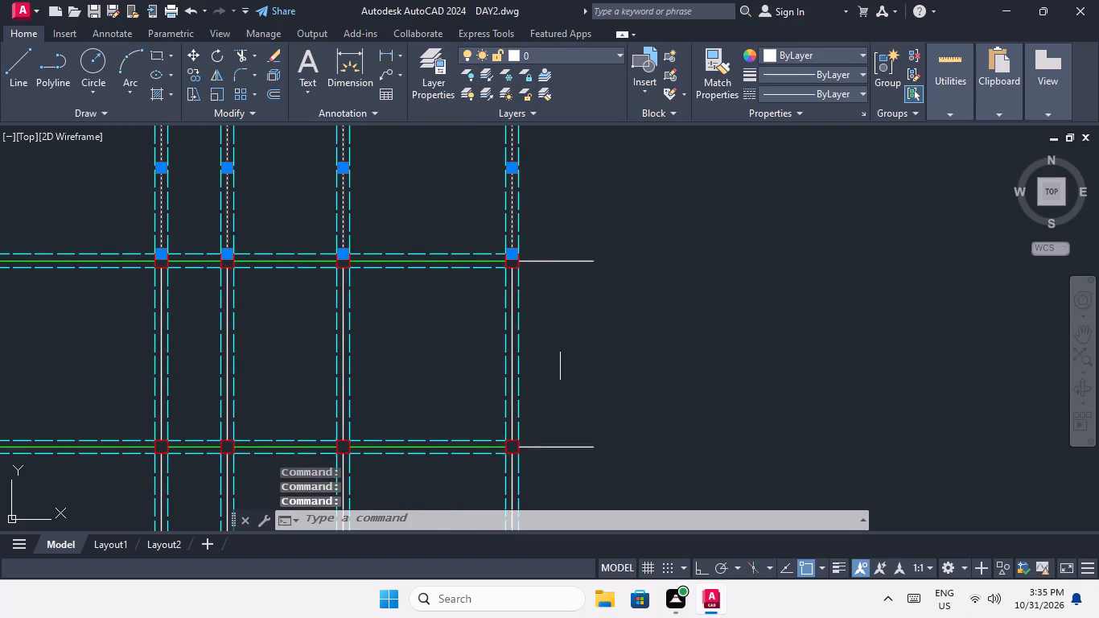
scroll(525, 352, up, 2)
click(490, 365)
scroll(492, 354, down, 3)
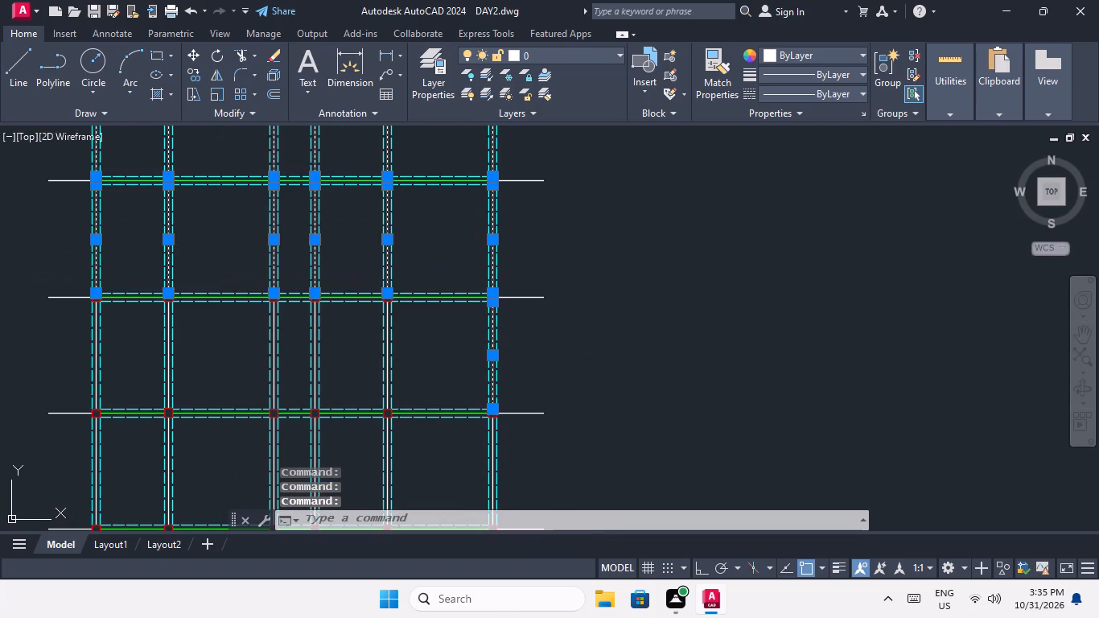
scroll(390, 361, up, 3)
click(370, 370)
scroll(385, 348, down, 3)
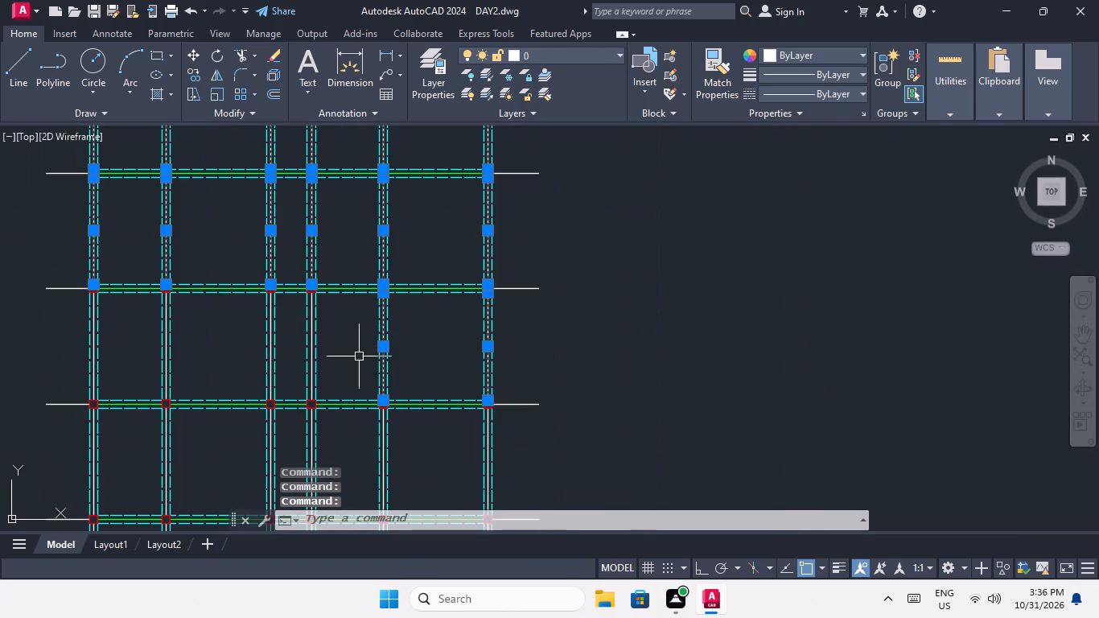
scroll(298, 361, up, 3)
click(348, 352)
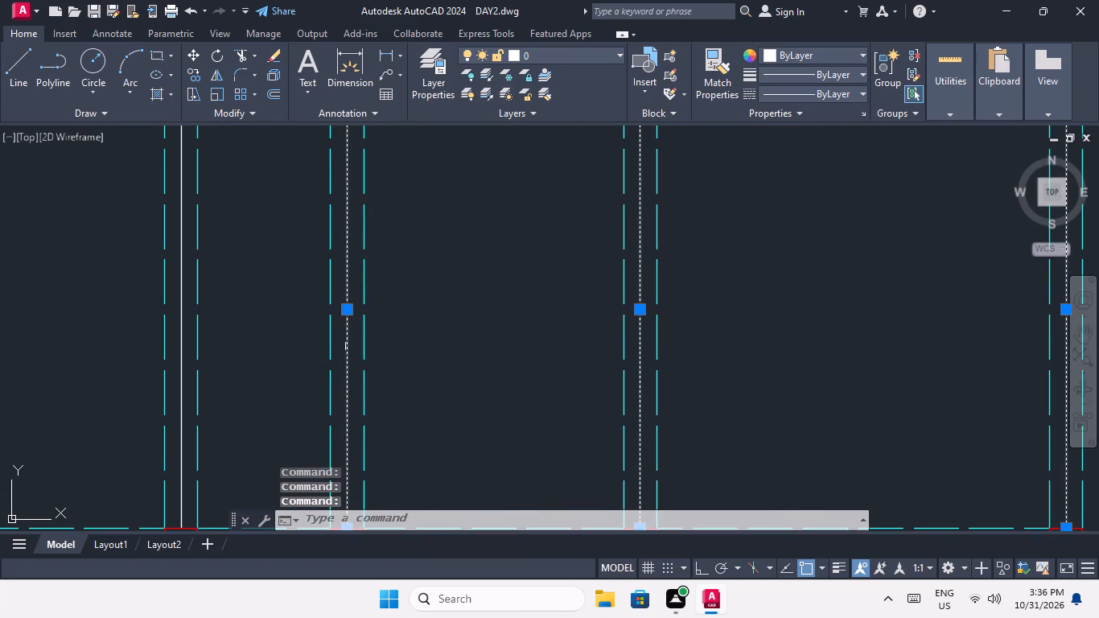
Add the vertical centre-line segments of the third, second and first columns between the fifth and sixth rows to the selection.
scroll(354, 336, down, 3)
scroll(317, 341, up, 4)
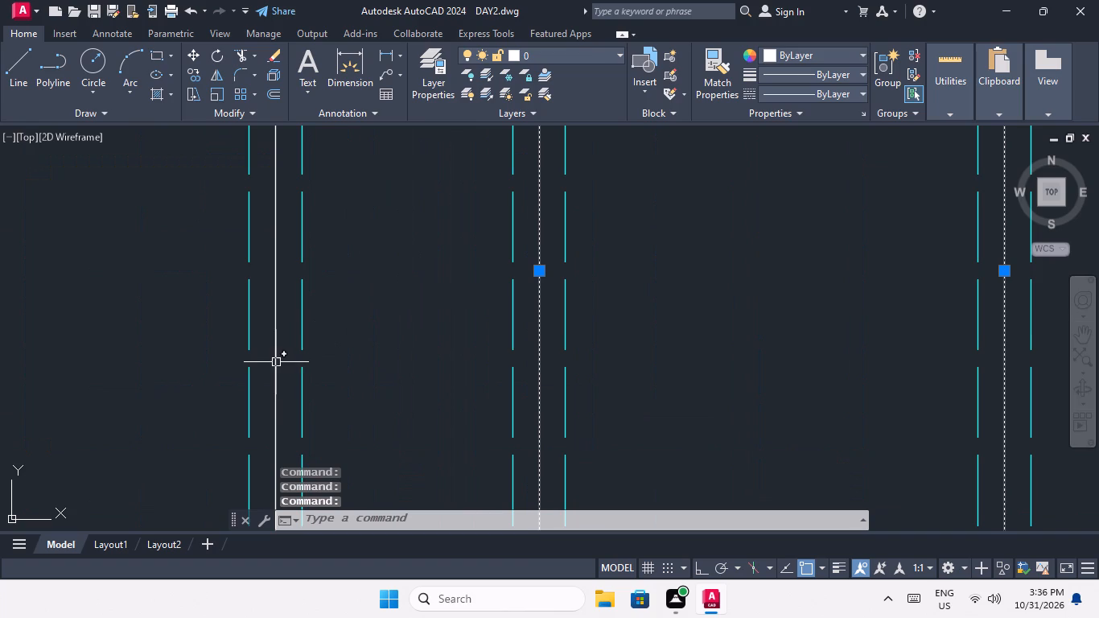
click(276, 362)
scroll(301, 326, down, 4)
scroll(196, 342, up, 4)
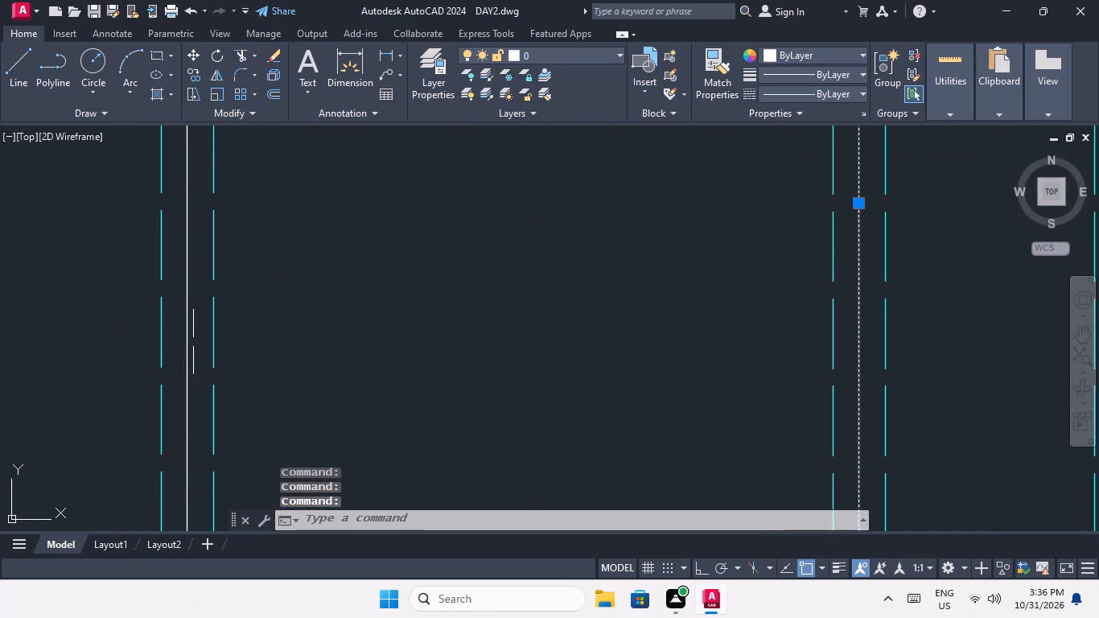
click(187, 344)
scroll(198, 334, down, 4)
scroll(127, 336, up, 4)
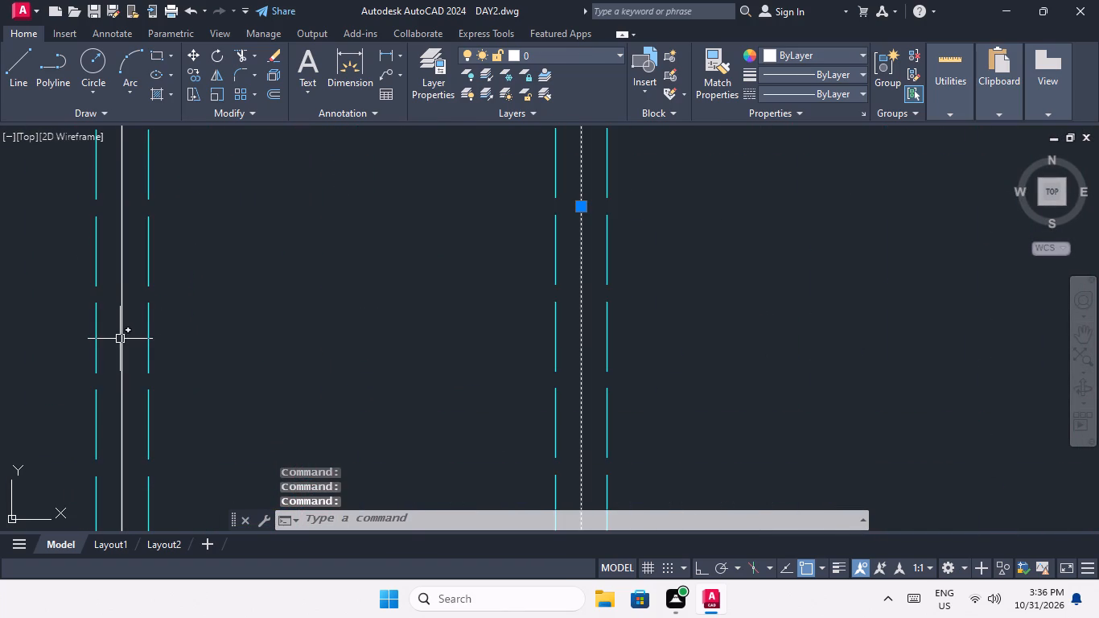
click(121, 340)
scroll(215, 282, down, 4)
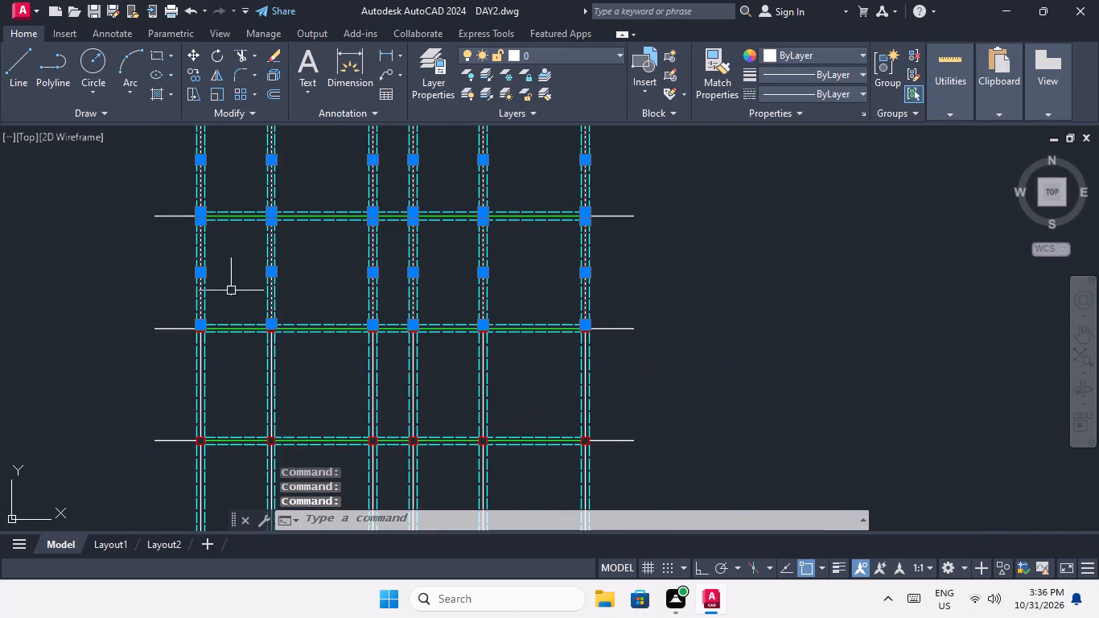
Add the vertical centre-line segments of the first three columns between the sixth and seventh rows to the selection.
middle_drag(232, 290, 254, 261)
scroll(222, 374, up, 4)
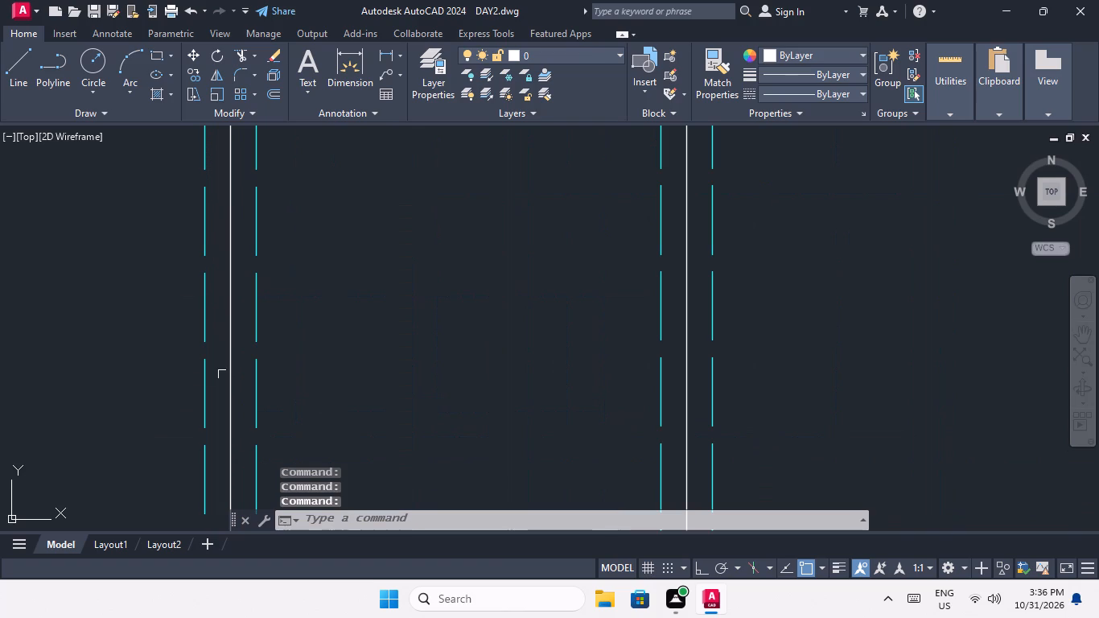
click(228, 369)
scroll(239, 333, down, 3)
scroll(340, 348, up, 2)
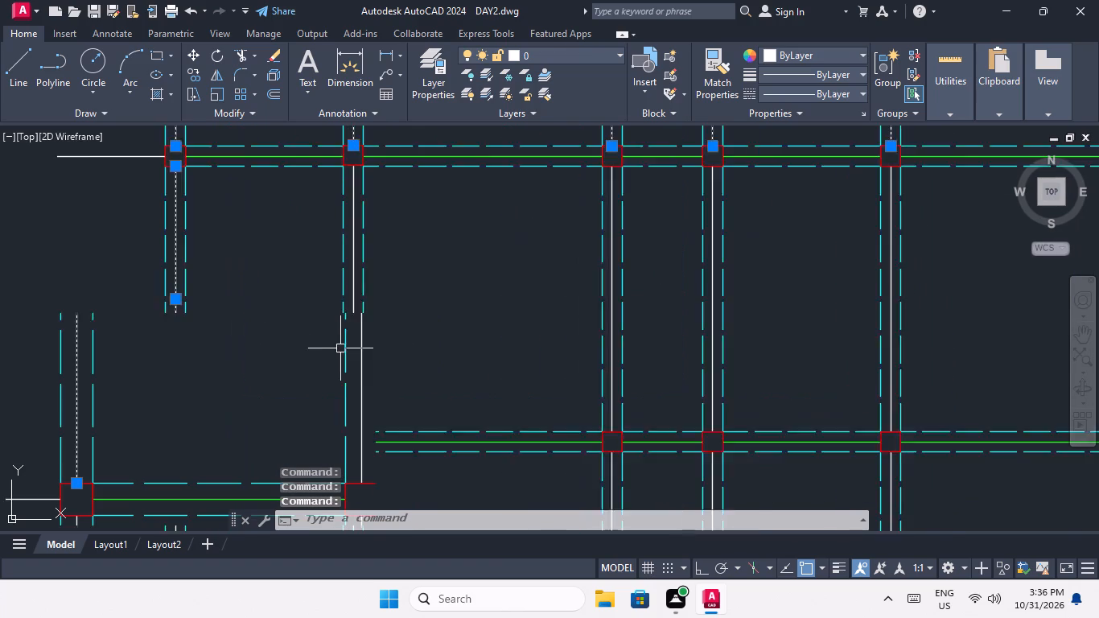
click(360, 359)
scroll(368, 323, down, 4)
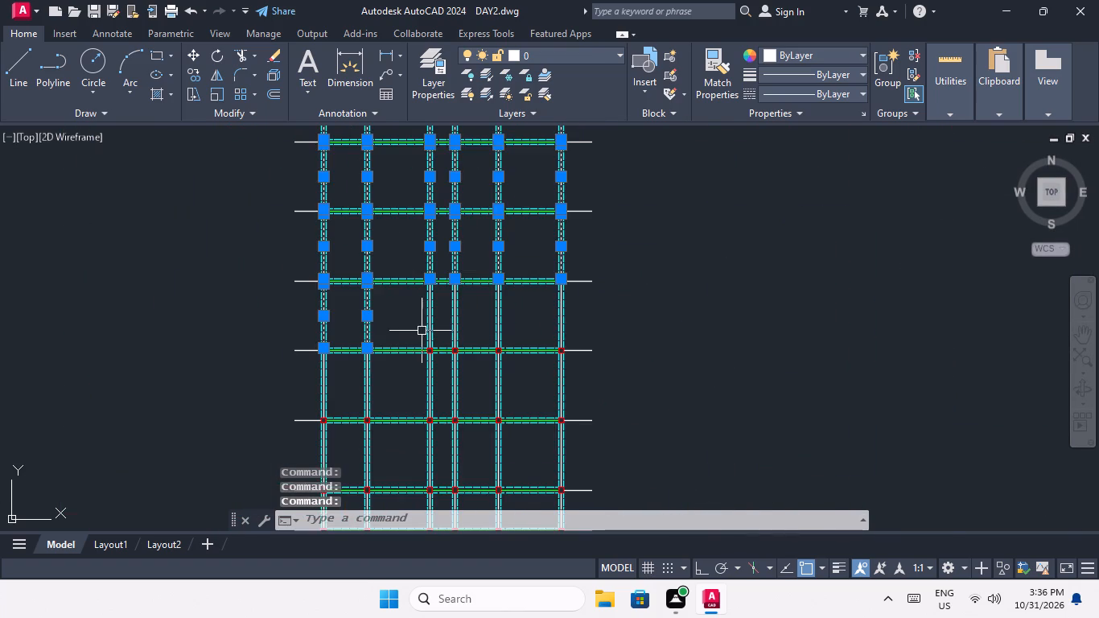
scroll(422, 331, up, 3)
click(454, 340)
scroll(457, 333, down, 2)
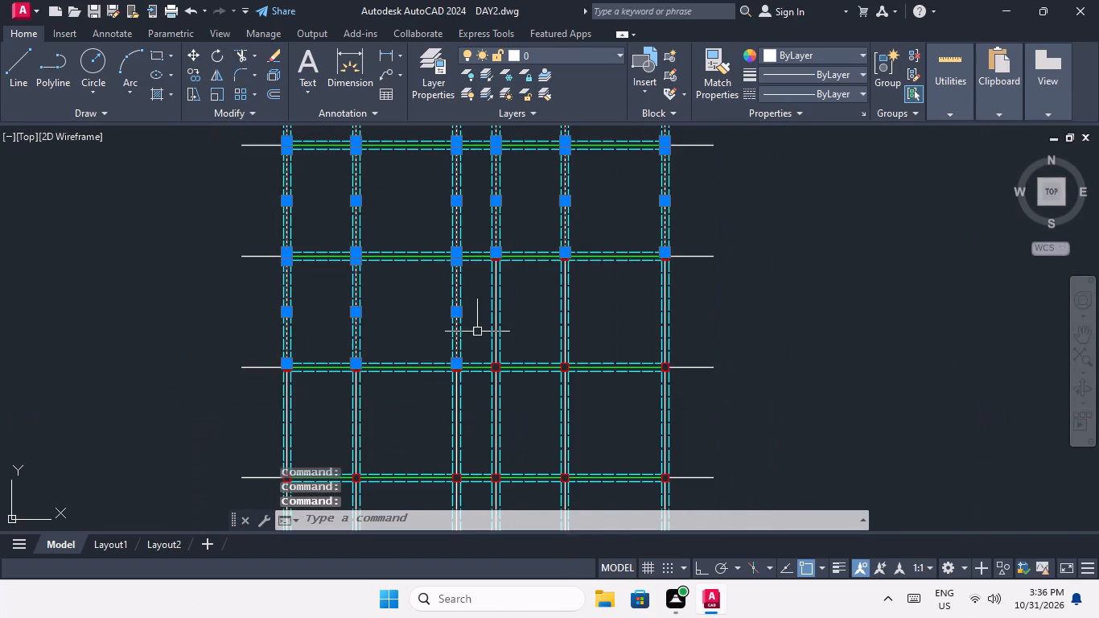
Add the vertical centre-line segments of the fourth to sixth columns between the sixth and seventh rows to the selection.
scroll(477, 332, up, 4)
click(592, 346)
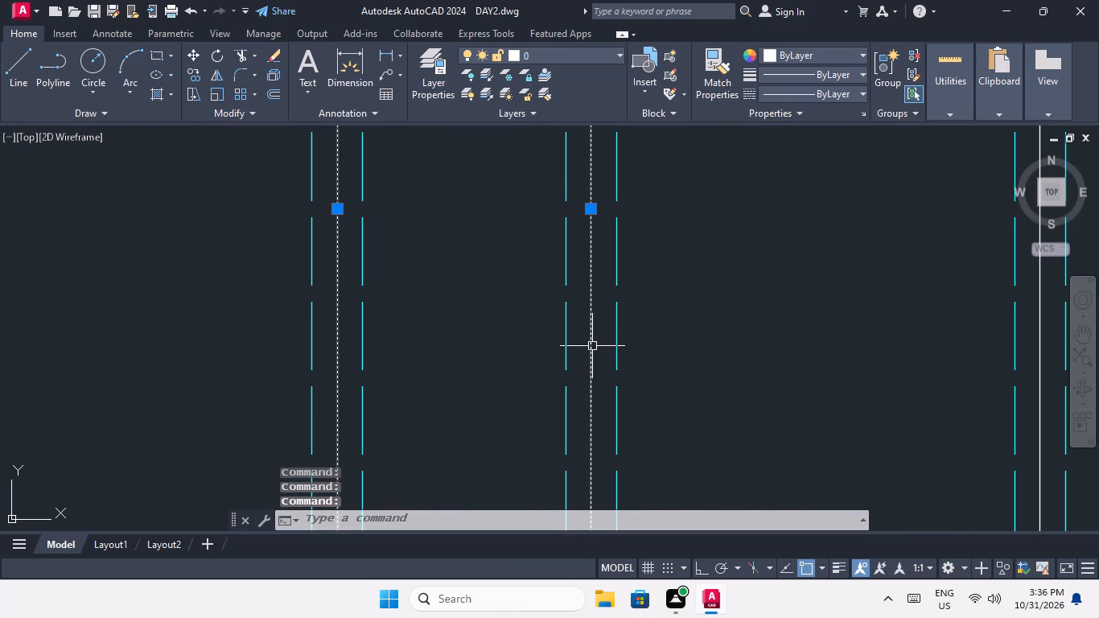
scroll(593, 303, down, 4)
scroll(663, 322, up, 4)
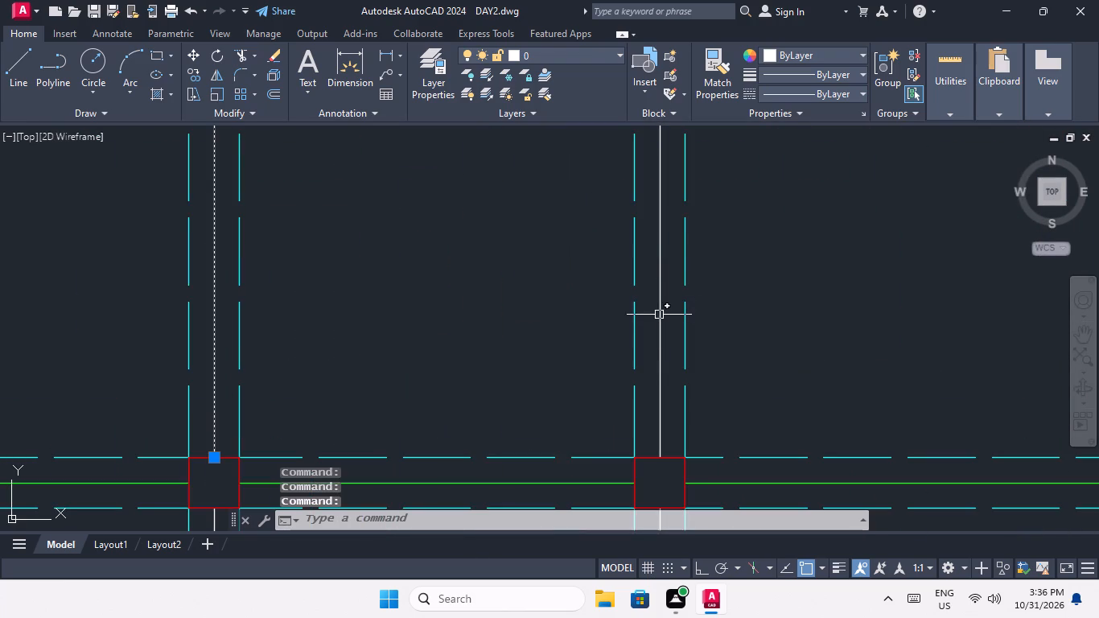
click(660, 317)
scroll(675, 293, down, 4)
middle_drag(731, 294, 478, 328)
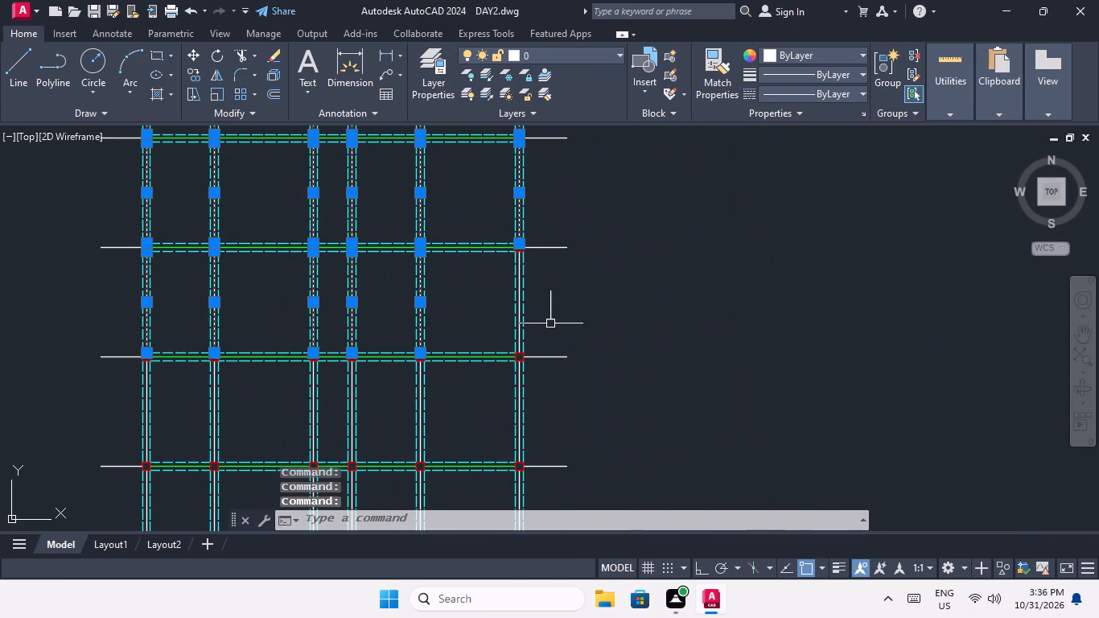
scroll(535, 325, up, 3)
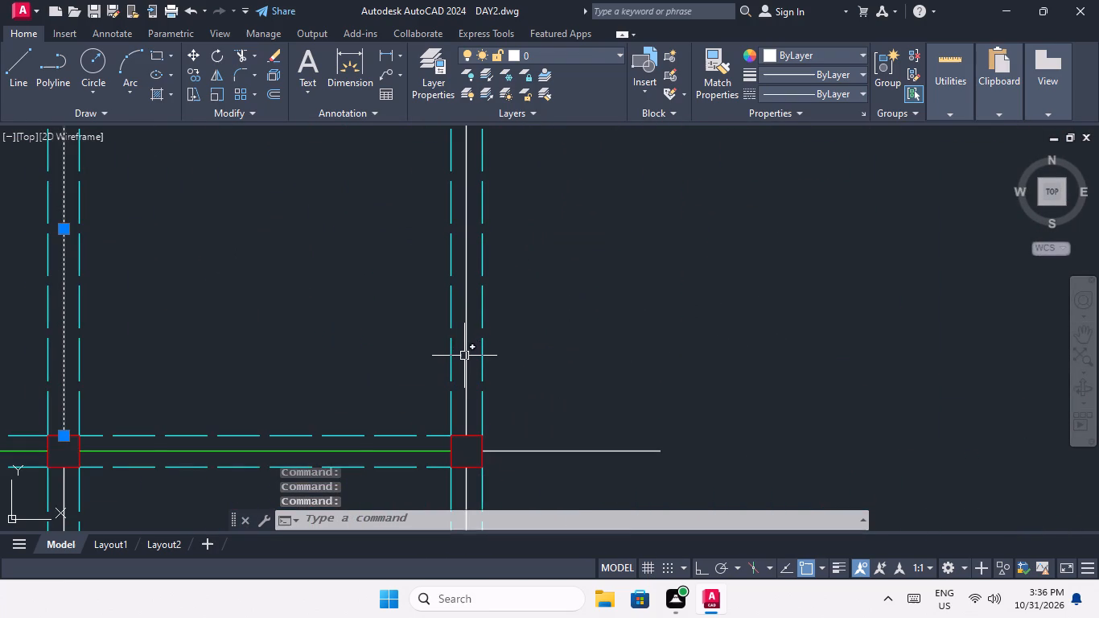
click(466, 354)
scroll(485, 274, down, 4)
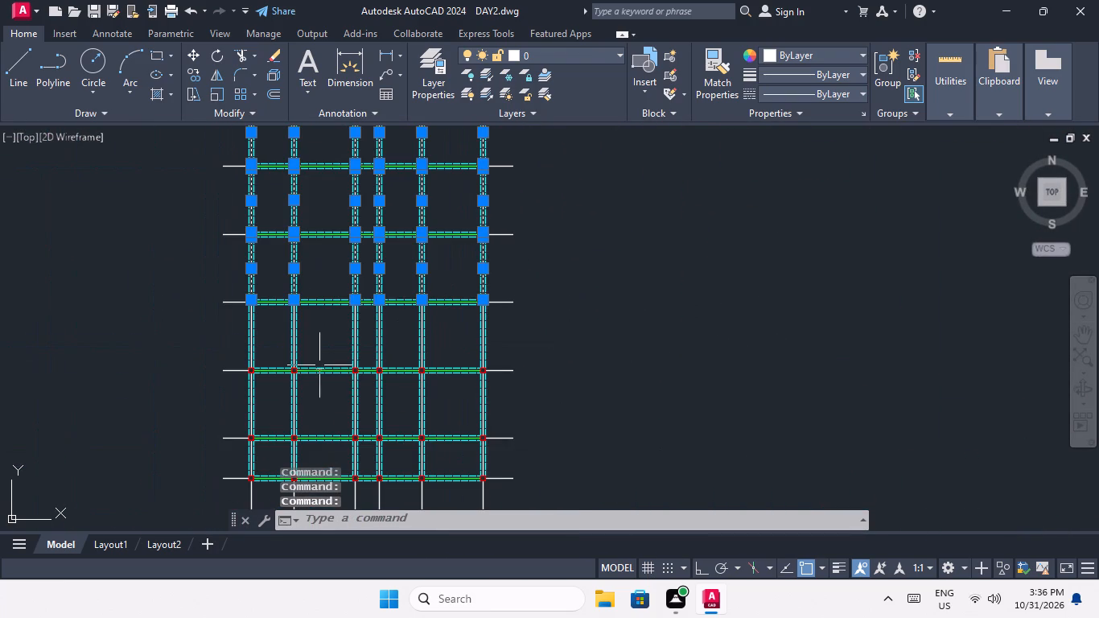
Add the vertical centre-line segments of the first three columns between the seventh and eighth rows to the selection.
scroll(249, 340, up, 4)
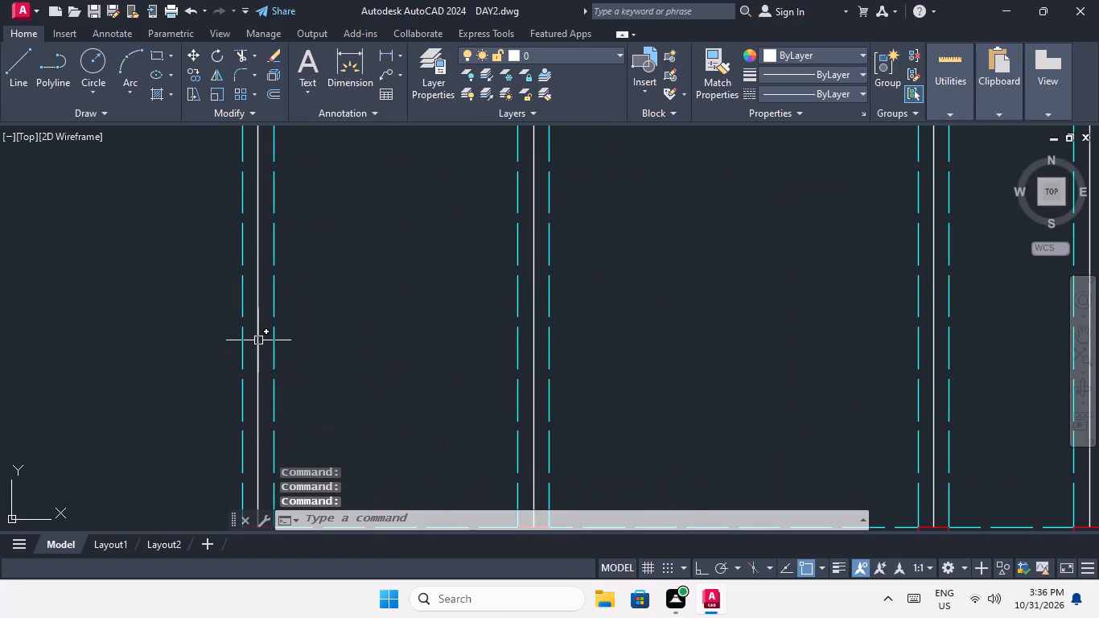
click(257, 340)
scroll(270, 314, down, 3)
scroll(339, 326, up, 3)
click(321, 349)
scroll(321, 340, down, 4)
scroll(383, 336, up, 3)
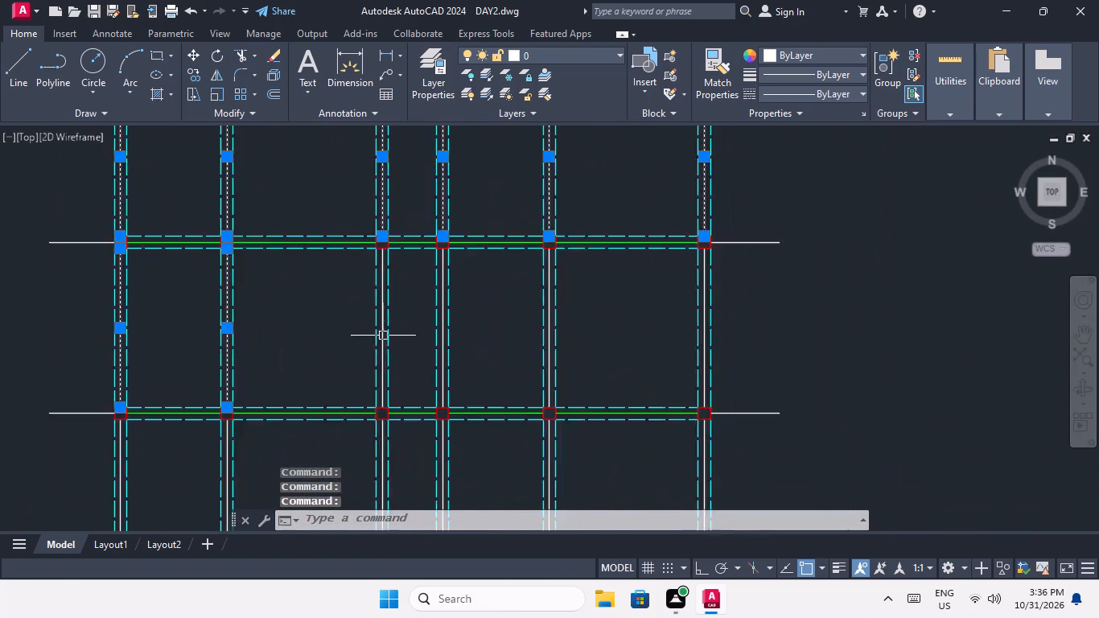
scroll(380, 354, up, 2)
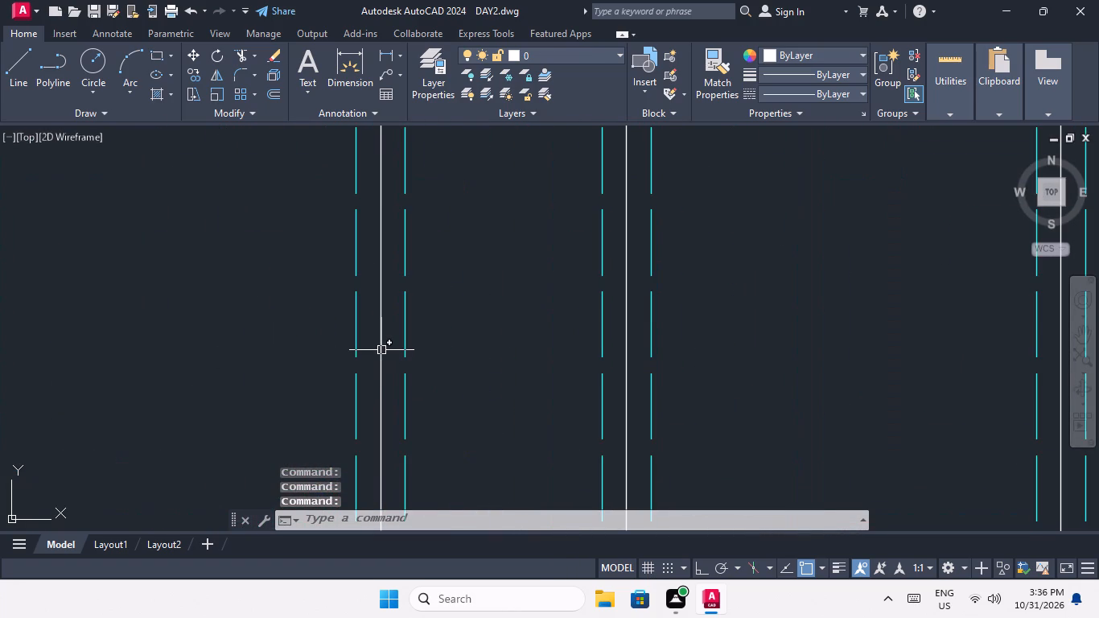
click(380, 349)
scroll(387, 314, down, 3)
Add the vertical centre-line segments of the fourth to sixth columns between the seventh and eighth rows to the selection.
scroll(444, 336, up, 3)
click(448, 336)
scroll(453, 311, down, 2)
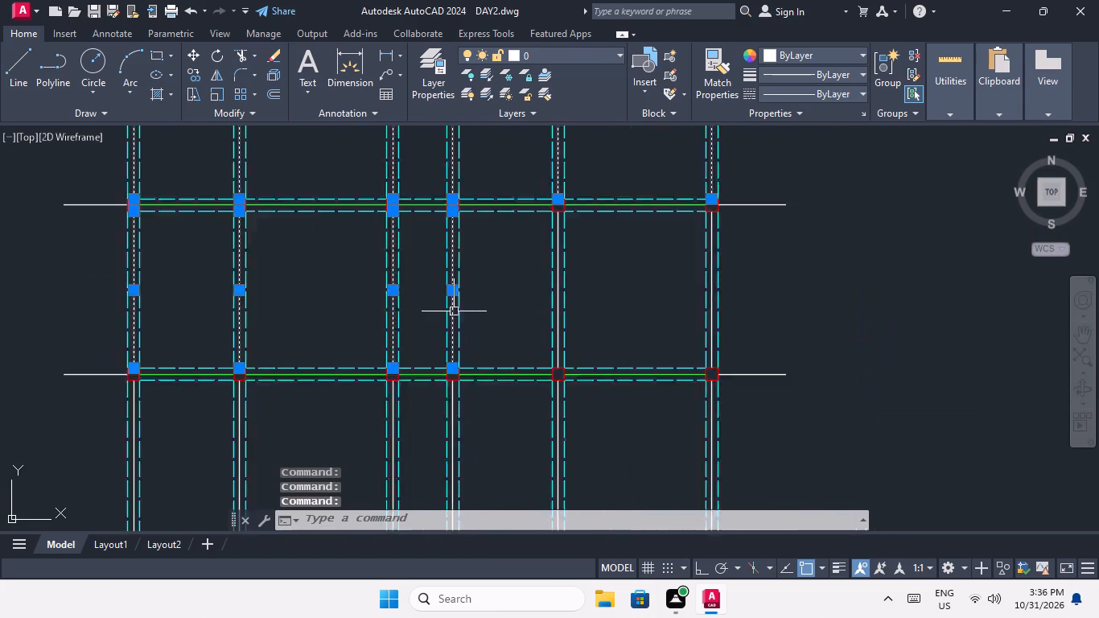
scroll(454, 311, down, 2)
scroll(526, 320, up, 4)
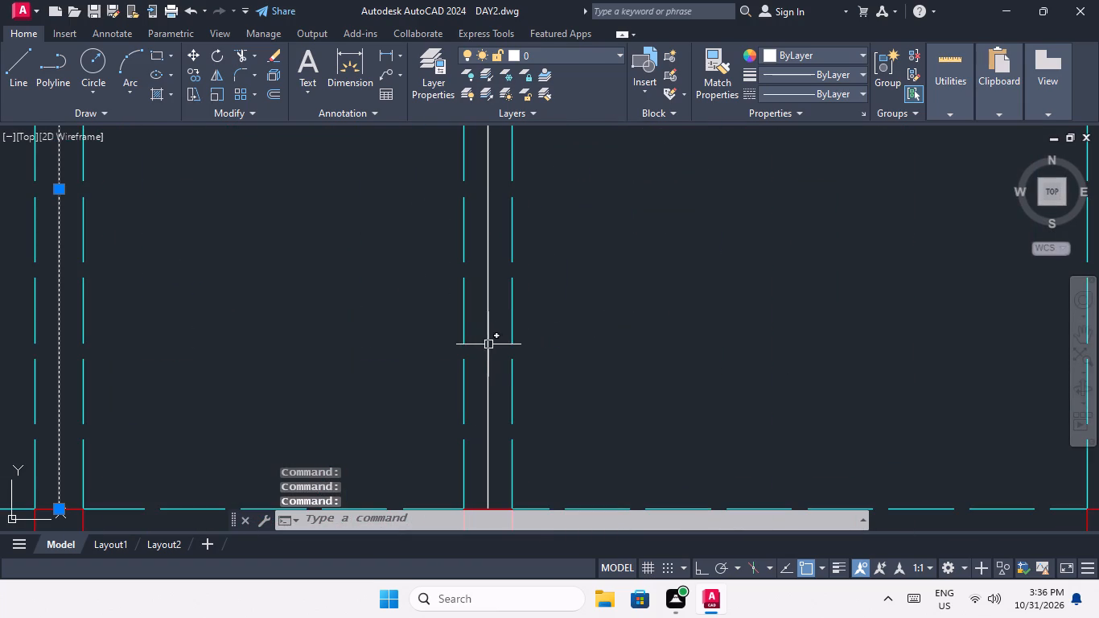
click(486, 346)
scroll(496, 331, down, 3)
middle_drag(582, 336, 401, 299)
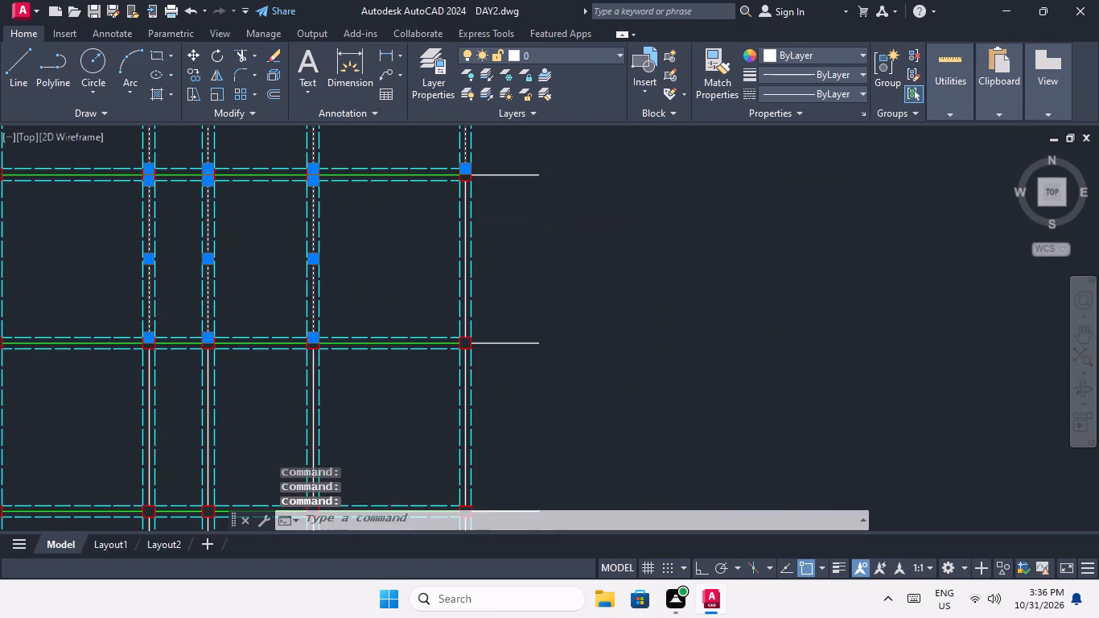
scroll(403, 299, down, 1)
scroll(453, 294, up, 3)
click(404, 319)
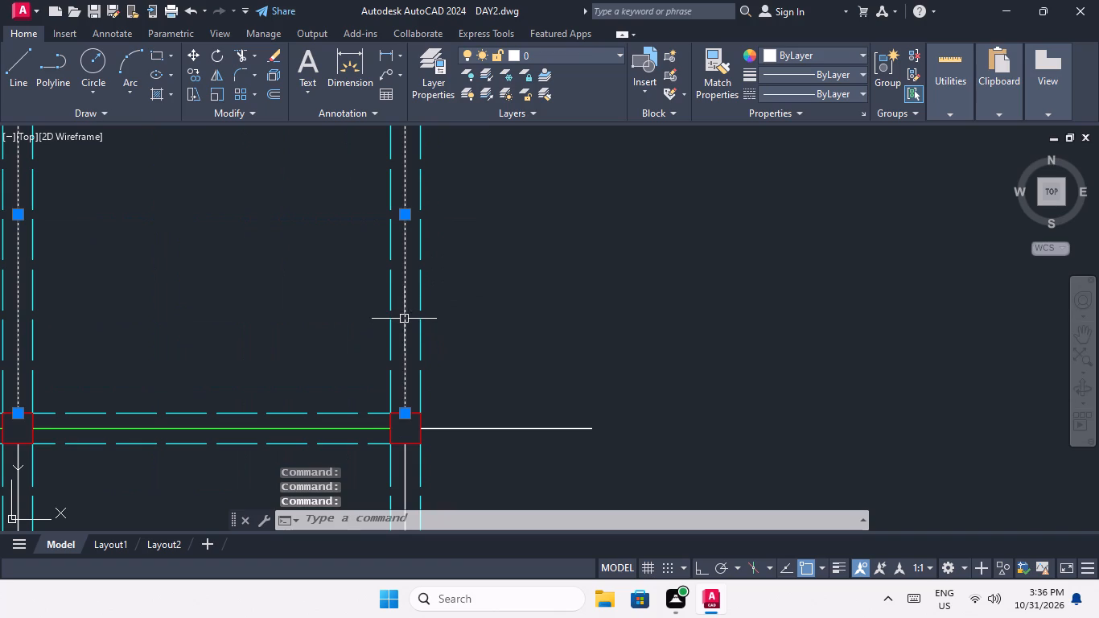
scroll(215, 257, down, 2)
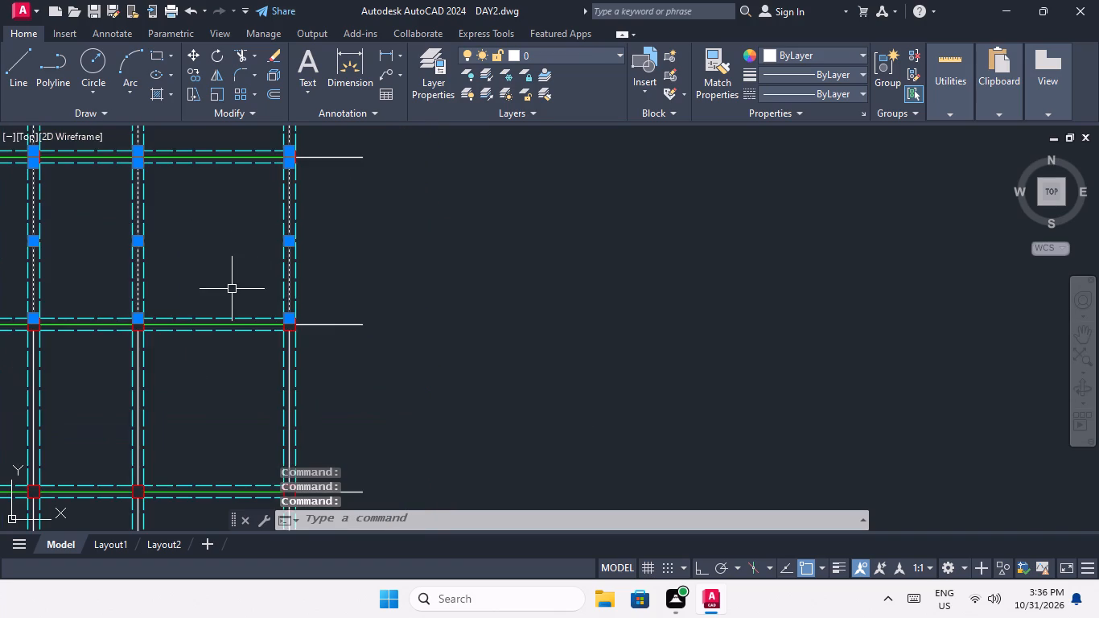
Add the vertical centre-line segments of the first three columns between the eighth and ninth rows to the selection.
middle_drag(232, 288, 368, 230)
scroll(356, 225, down, 1)
scroll(34, 303, up, 3)
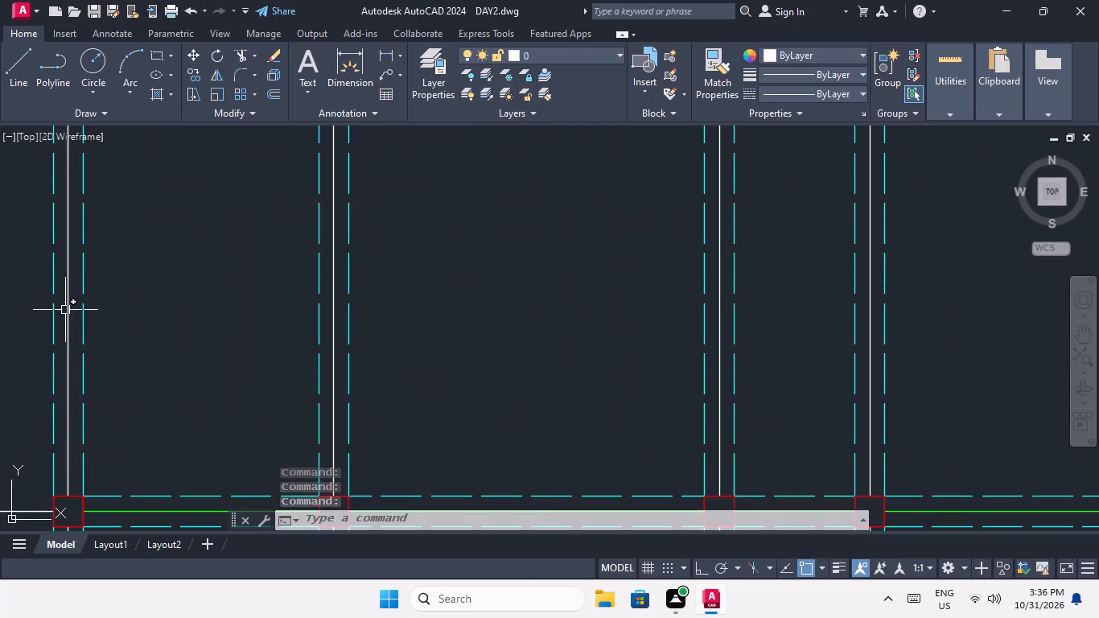
scroll(65, 310, down, 3)
scroll(80, 309, up, 3)
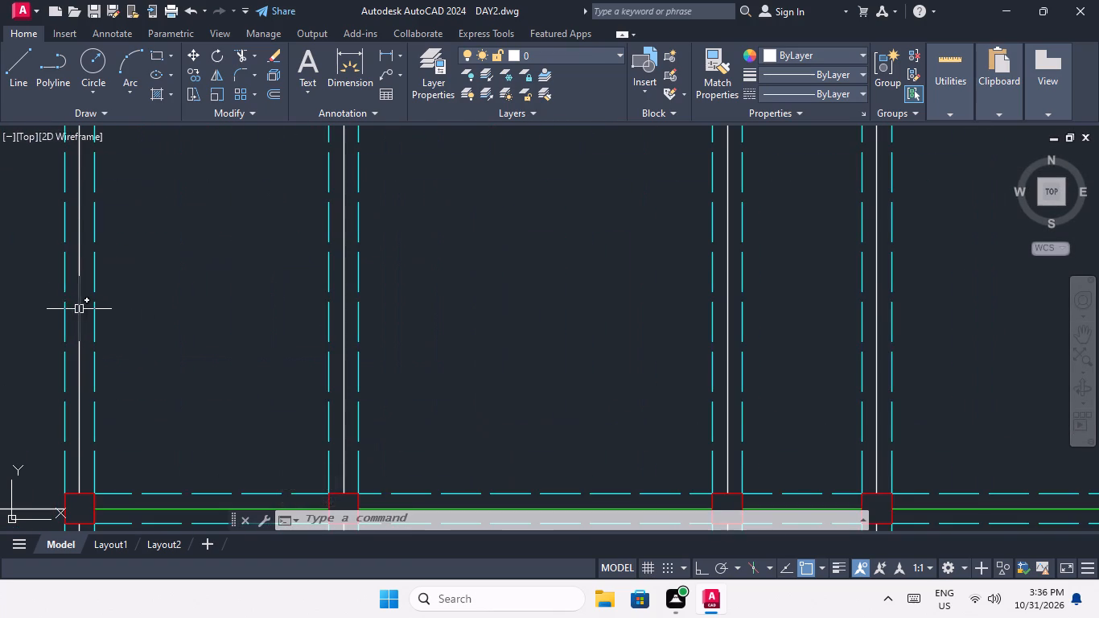
click(79, 309)
scroll(81, 282, down, 2)
scroll(178, 295, up, 2)
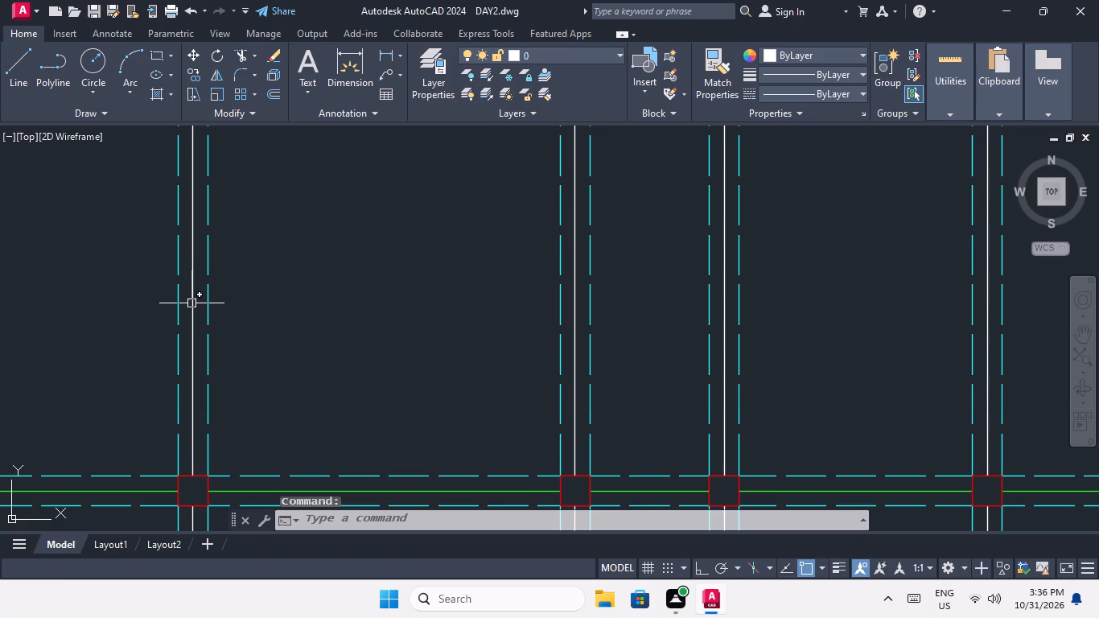
click(191, 303)
scroll(215, 256, down, 2)
middle_drag(279, 288, 153, 295)
scroll(237, 282, up, 3)
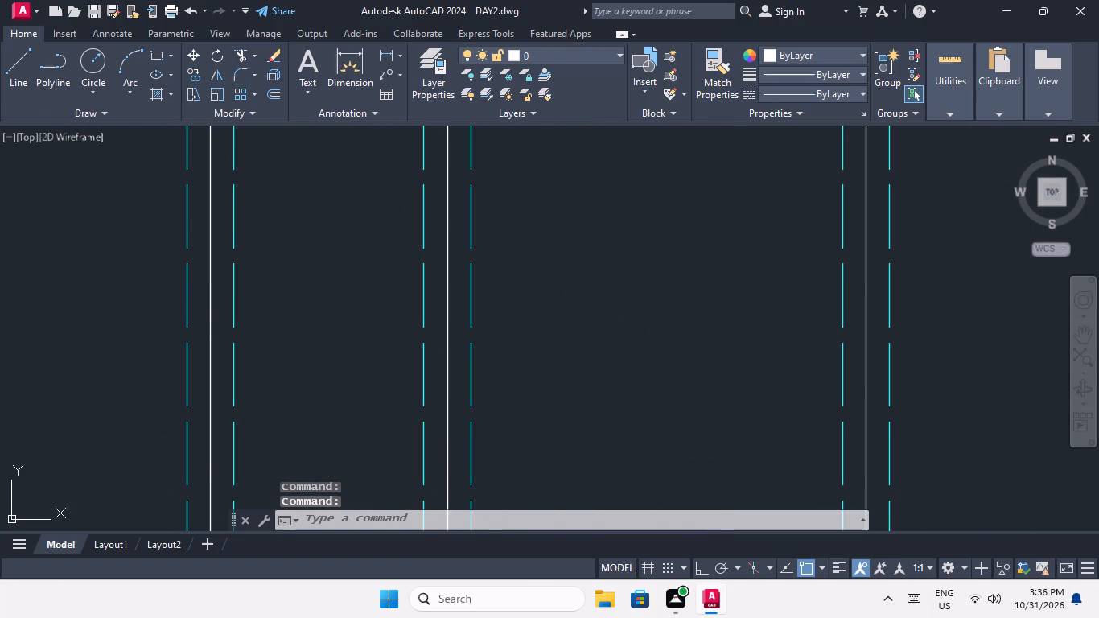
click(209, 292)
scroll(210, 288, down, 3)
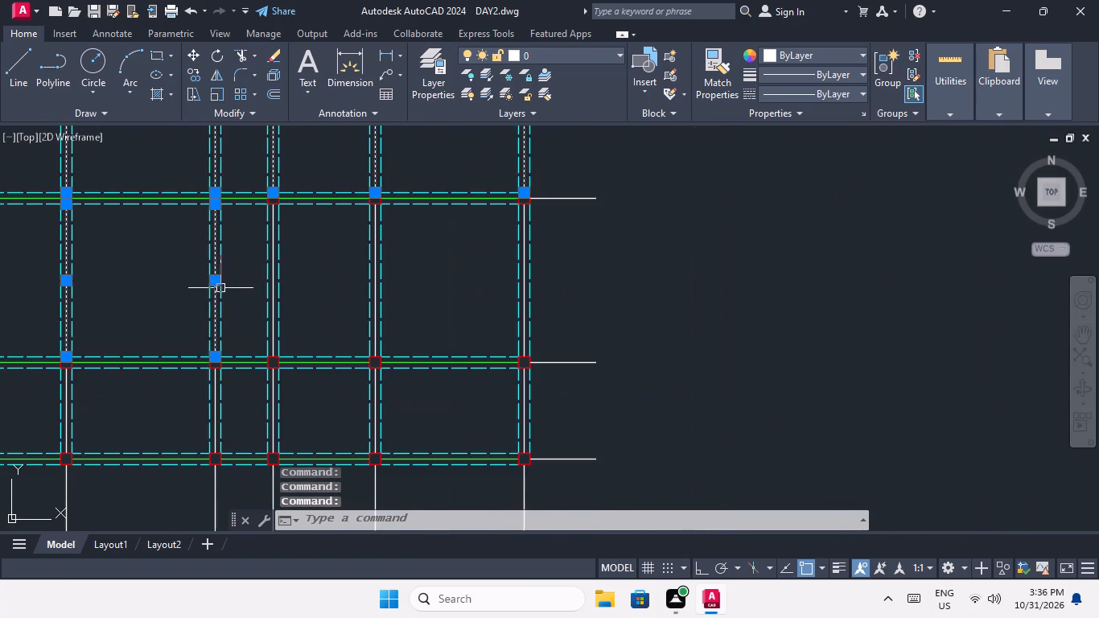
Add the vertical centre-line segments of the fourth to sixth columns between the eighth and ninth rows to the selection.
scroll(266, 293, up, 3)
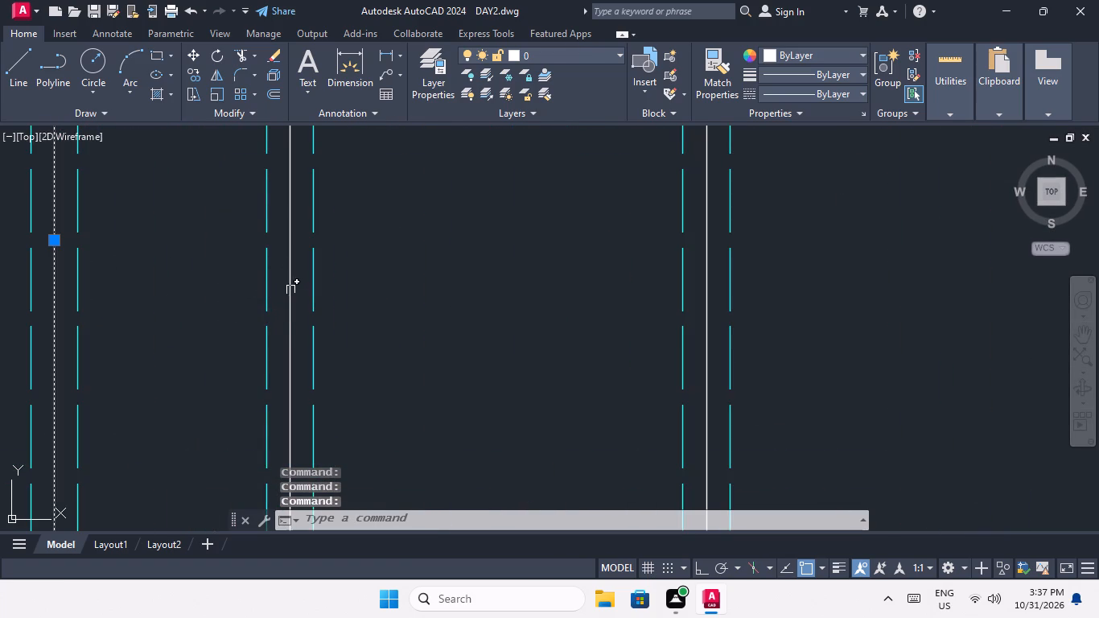
click(291, 290)
scroll(285, 295, down, 3)
scroll(390, 307, up, 2)
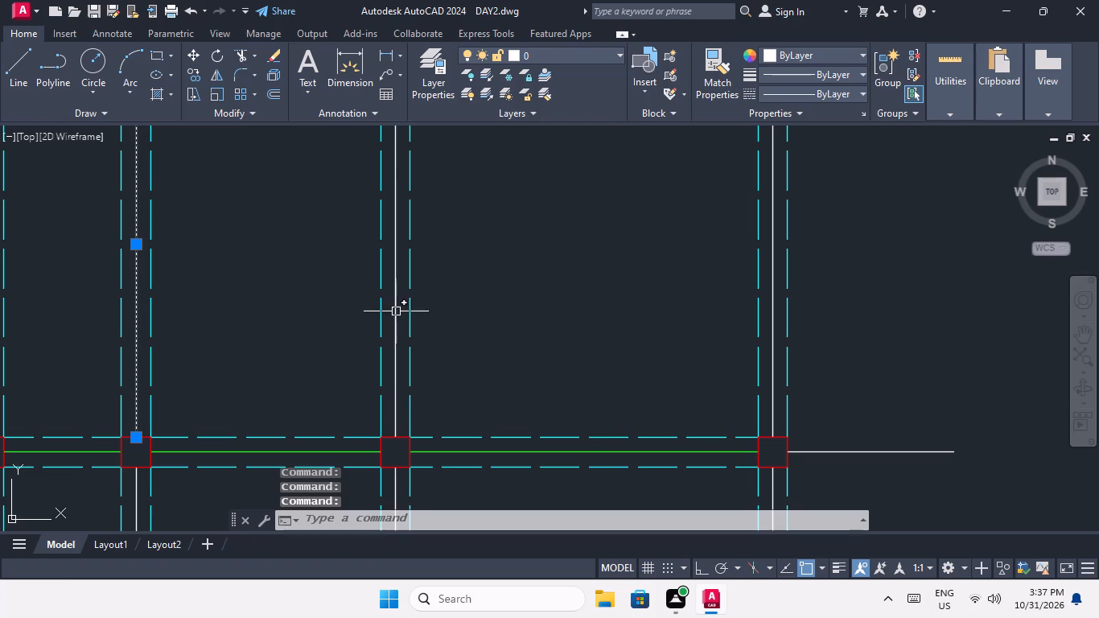
click(396, 307)
scroll(393, 284, down, 3)
scroll(498, 286, up, 2)
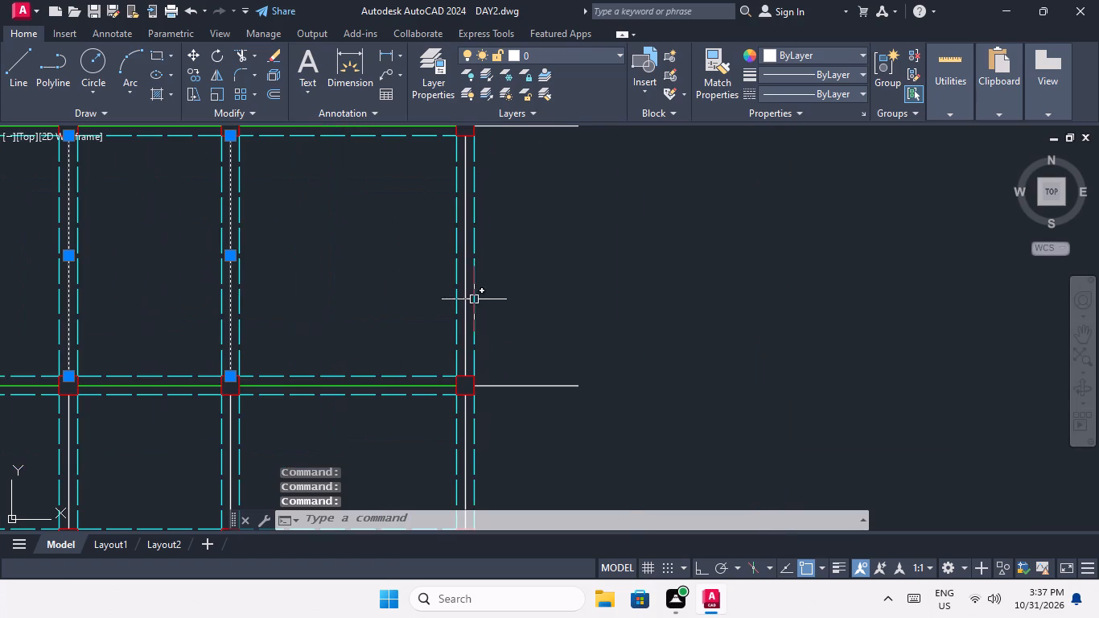
click(464, 293)
scroll(464, 211, down, 2)
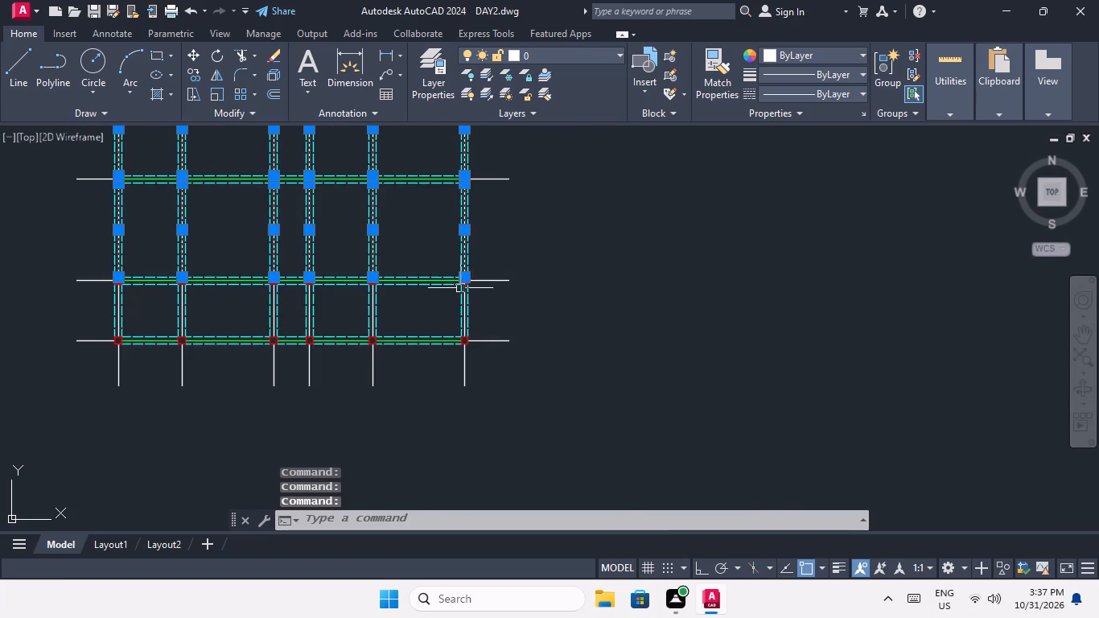
Add the vertical centre-line segments of the sixth, fifth and fourth columns between the ninth and bottom rows to the selection.
scroll(467, 305, up, 4)
click(448, 316)
scroll(446, 276, down, 3)
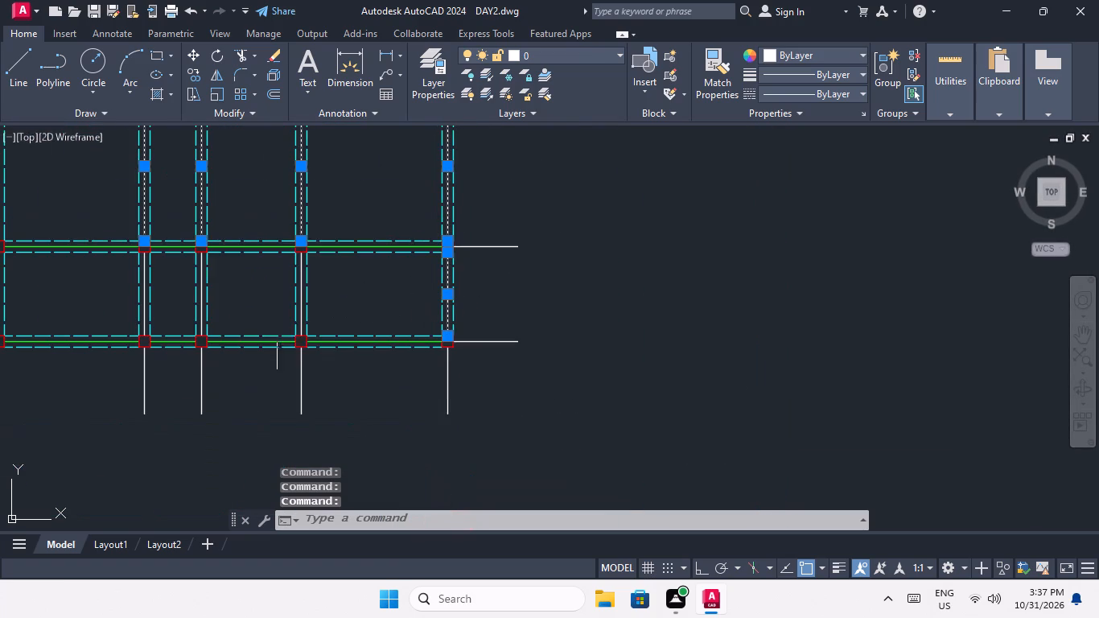
scroll(305, 320, up, 3)
click(286, 298)
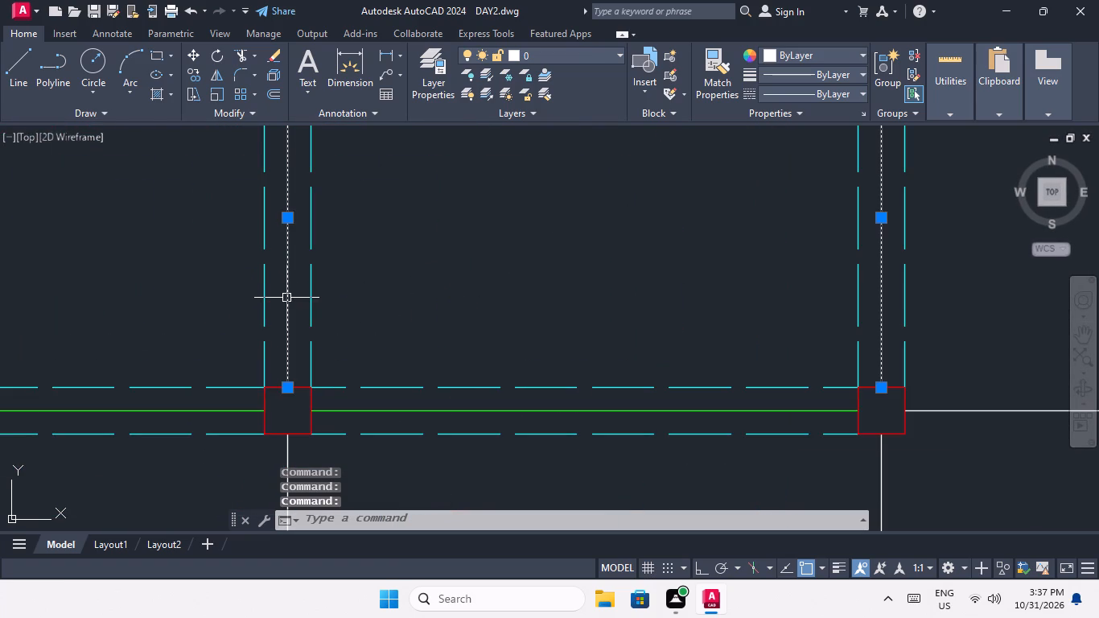
scroll(288, 294, down, 4)
scroll(220, 299, up, 4)
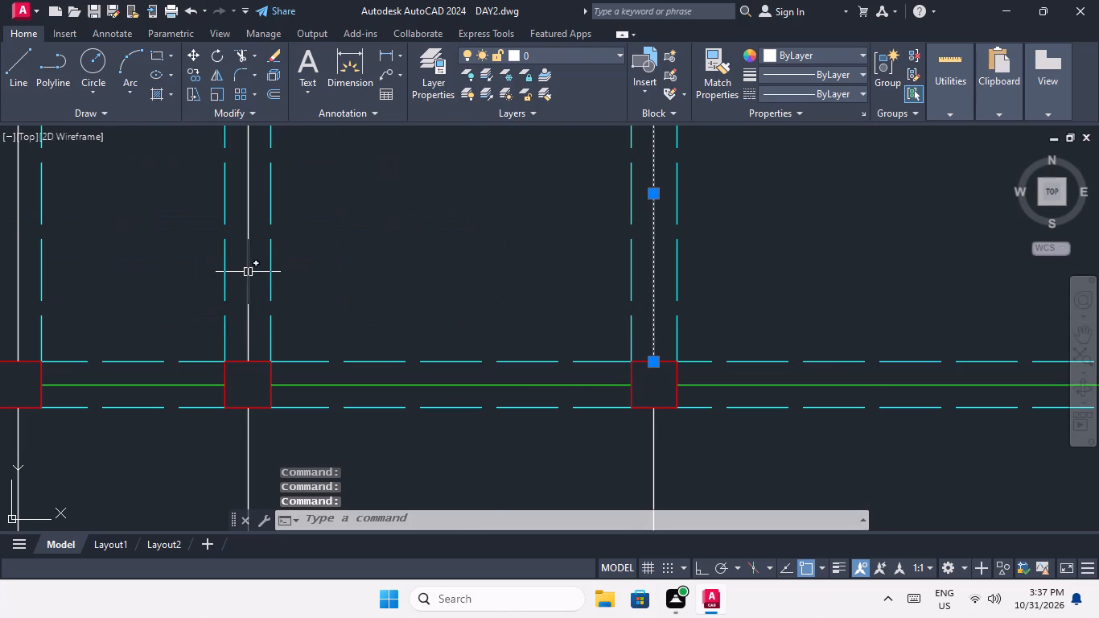
click(247, 268)
scroll(248, 266, down, 3)
Add the vertical centre-line segments of the third, second and first columns between the ninth and bottom rows to the selection.
scroll(193, 249, up, 3)
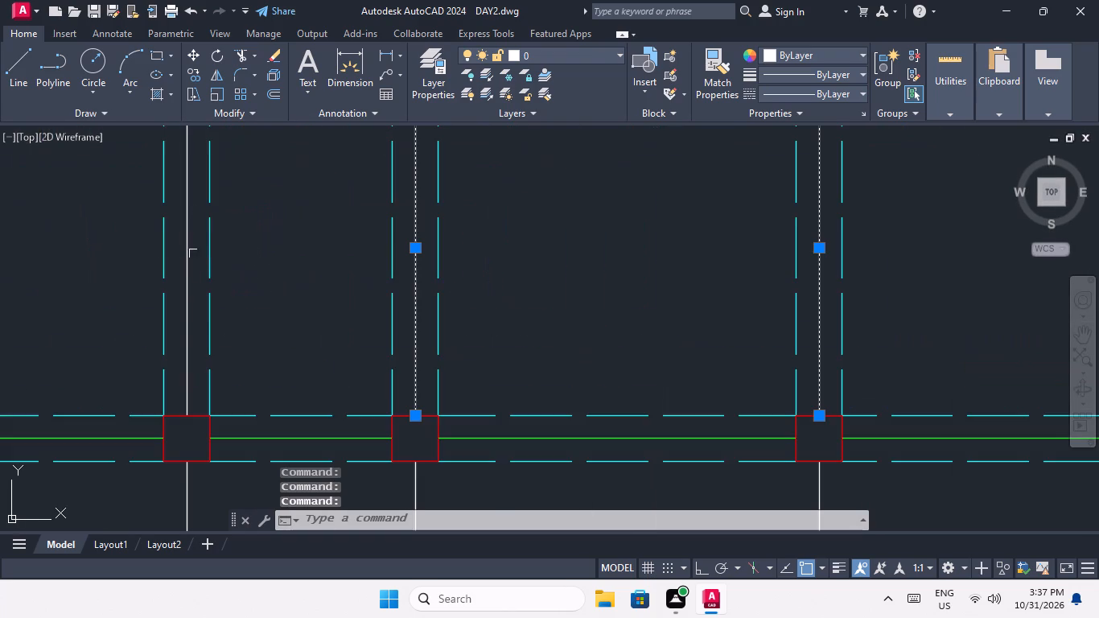
click(186, 270)
scroll(187, 266, down, 3)
middle_drag(124, 275, 284, 275)
scroll(192, 270, up, 4)
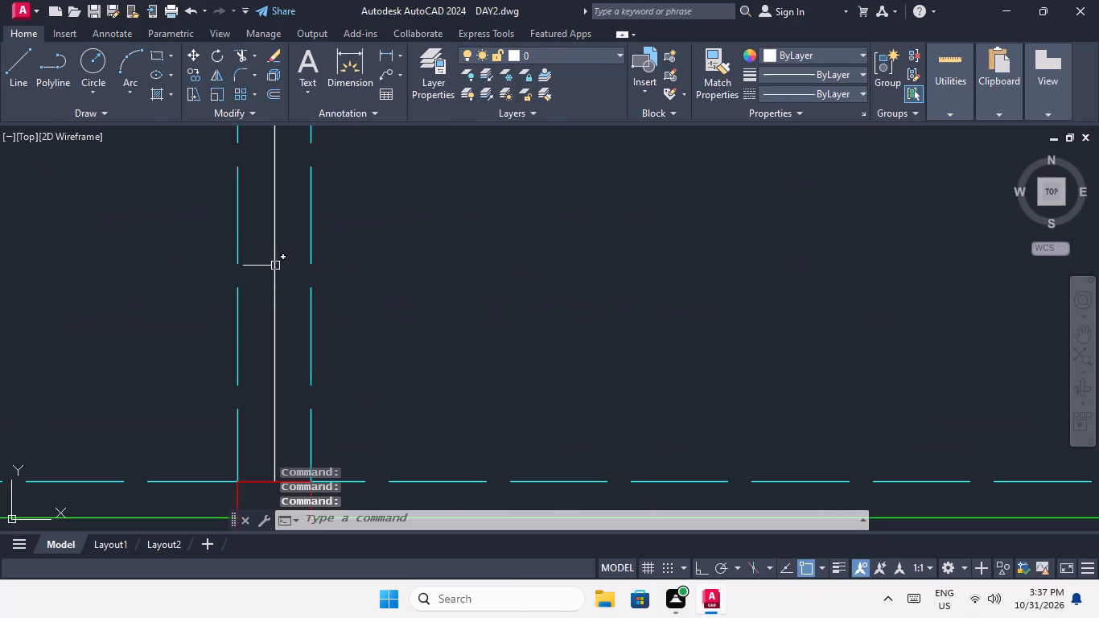
click(274, 268)
scroll(272, 268, down, 5)
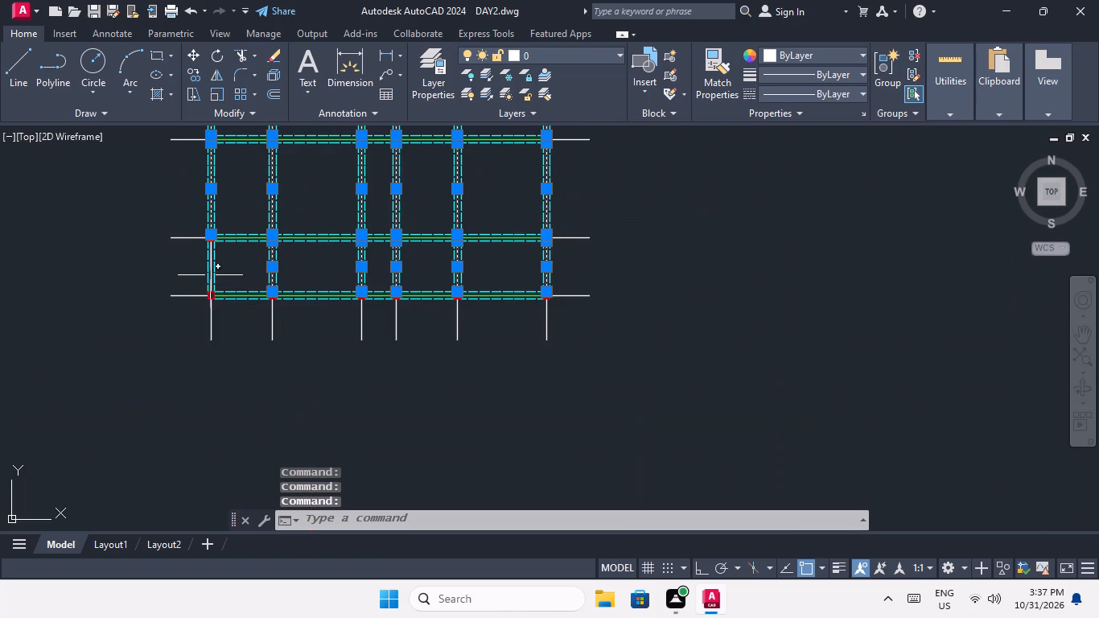
scroll(208, 274, up, 4)
click(222, 282)
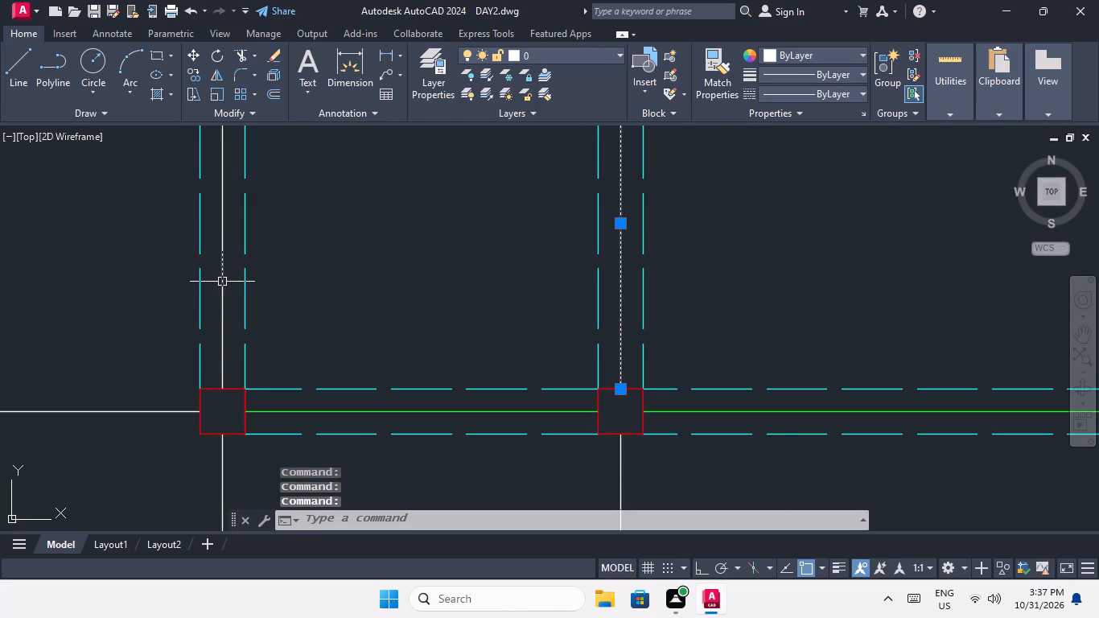
Set the colour of the selected vertical centre-line segments to Green and clear the selection.
scroll(222, 282, down, 4)
scroll(309, 259, down, 3)
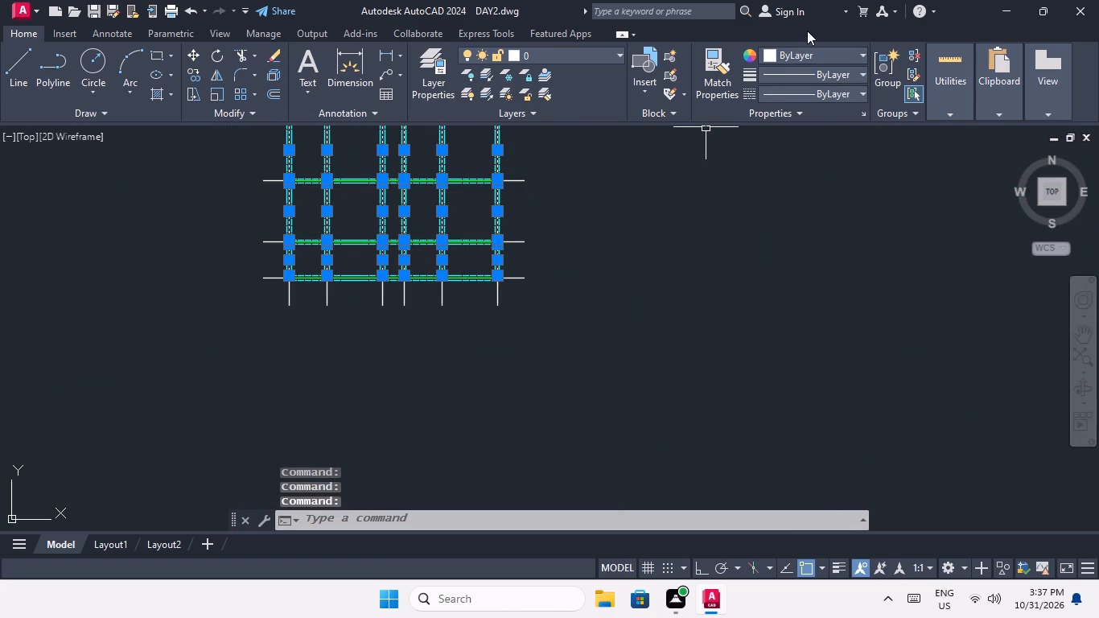
click(796, 56)
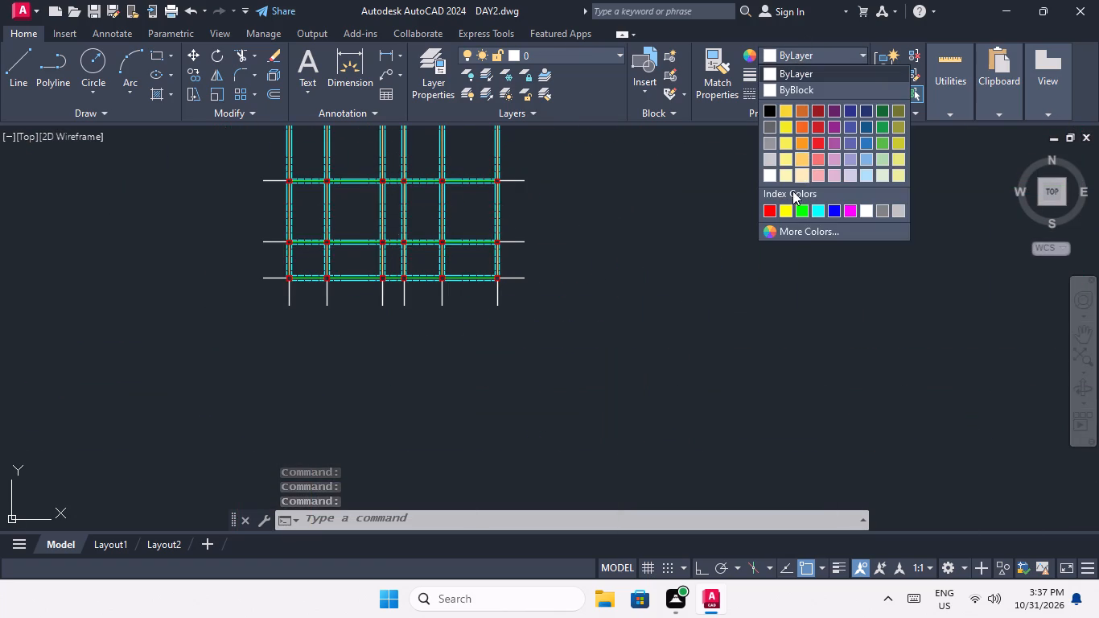
click(805, 213)
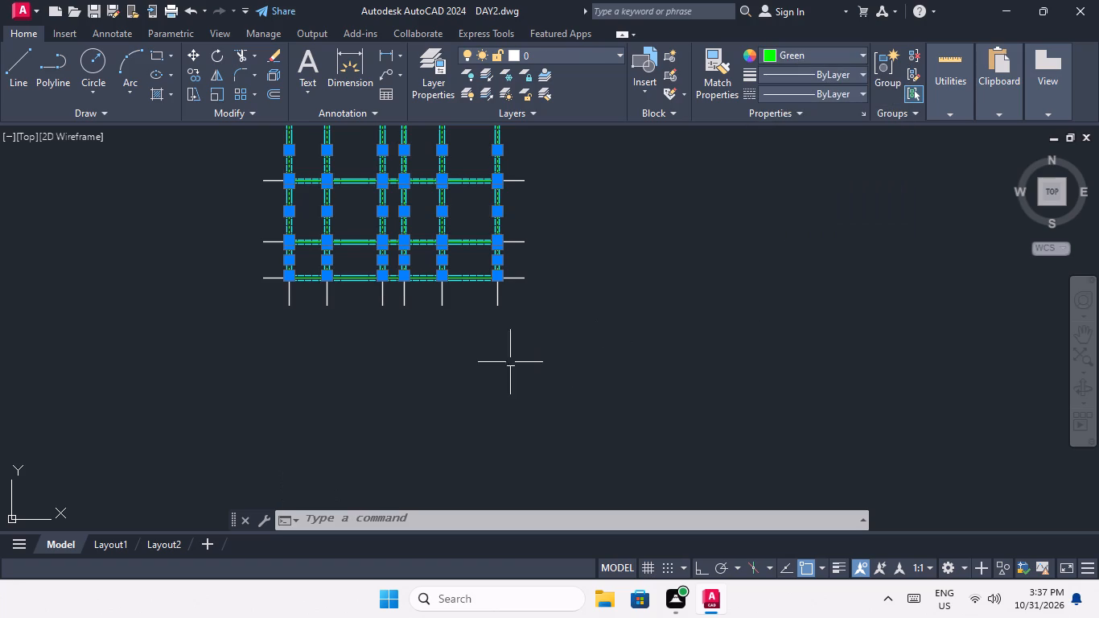
key(Escape)
key(Escape)
Select the six white vertical centre-line extensions below the grid's bottom row with a crossing window.
middle_click(395, 428)
scroll(398, 418, down, 1)
middle_drag(374, 329, 389, 406)
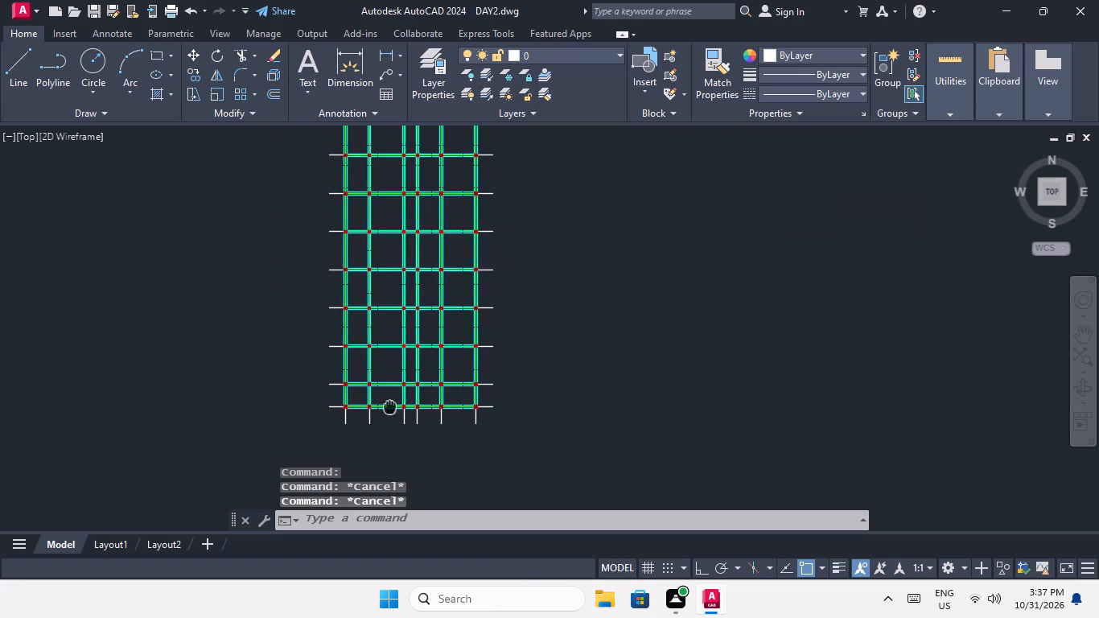
middle_drag(389, 406, 390, 406)
scroll(387, 381, up, 2)
scroll(391, 369, down, 3)
scroll(415, 398, up, 3)
middle_drag(408, 427, 475, 402)
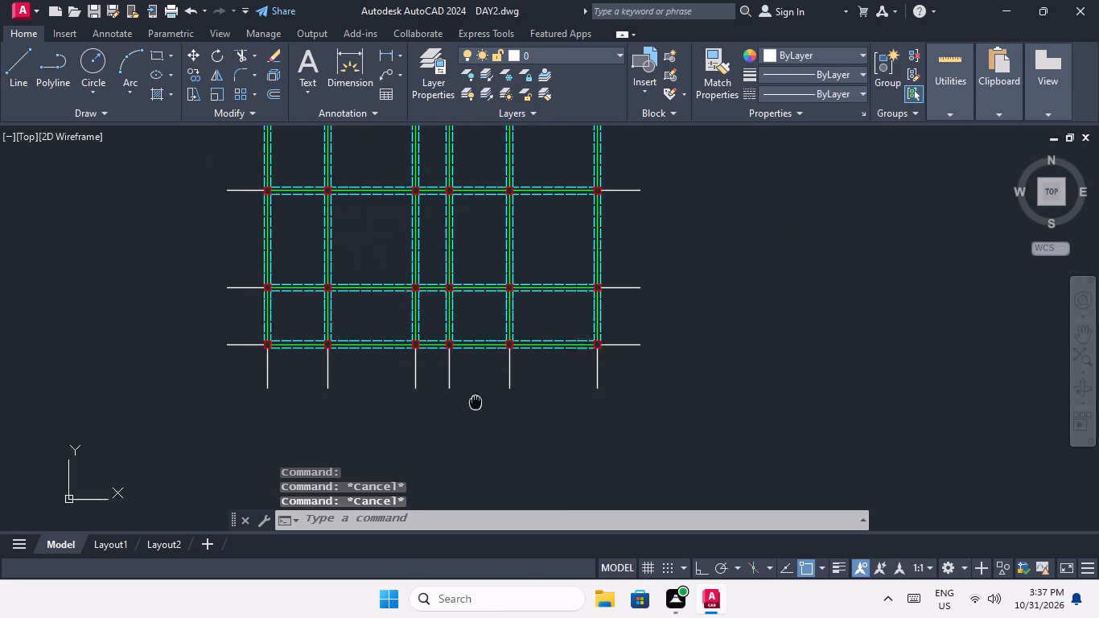
middle_drag(475, 402, 505, 386)
scroll(311, 374, up, 2)
scroll(482, 347, down, 2)
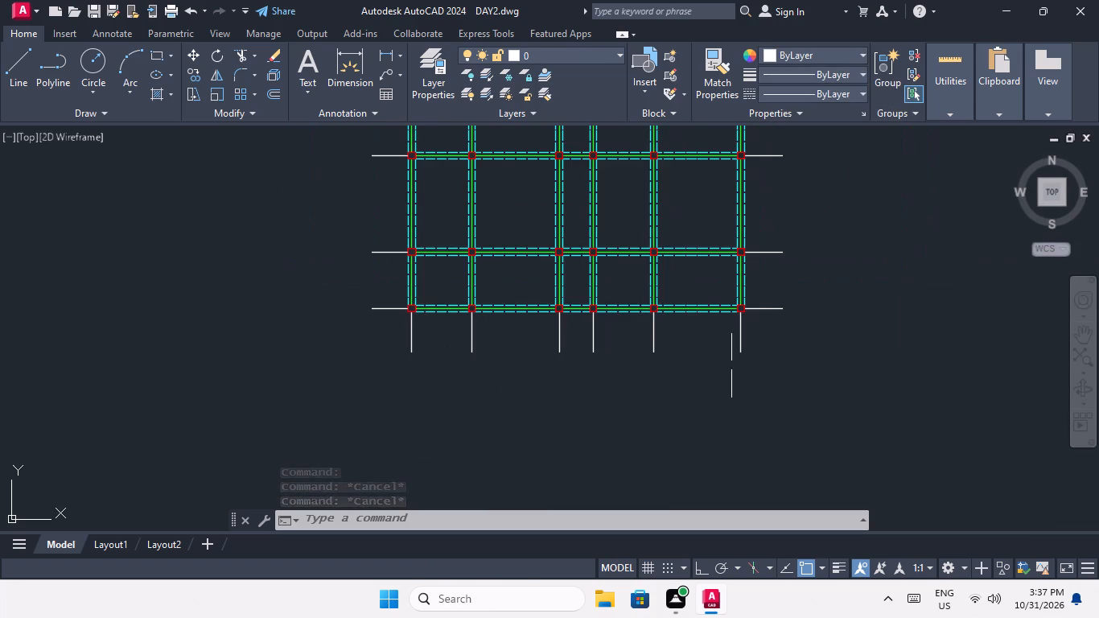
click(769, 340)
click(393, 365)
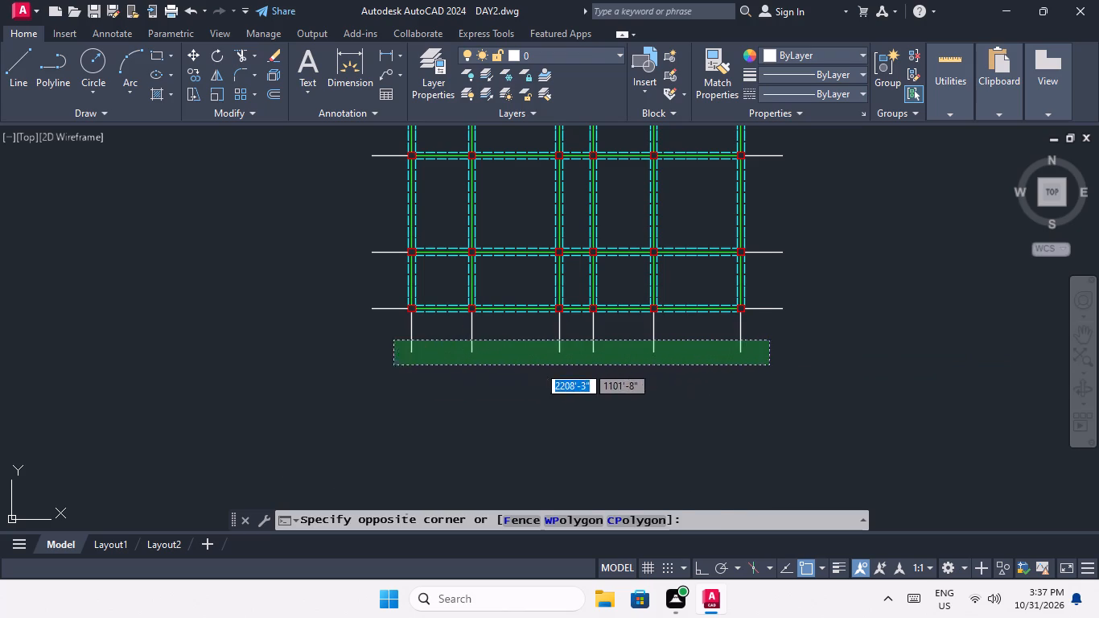
Add all the white horizontal extensions along the grid's left side to the selection, from the bottom row to the top row.
middle_drag(379, 362, 376, 418)
drag(379, 379, 377, 367)
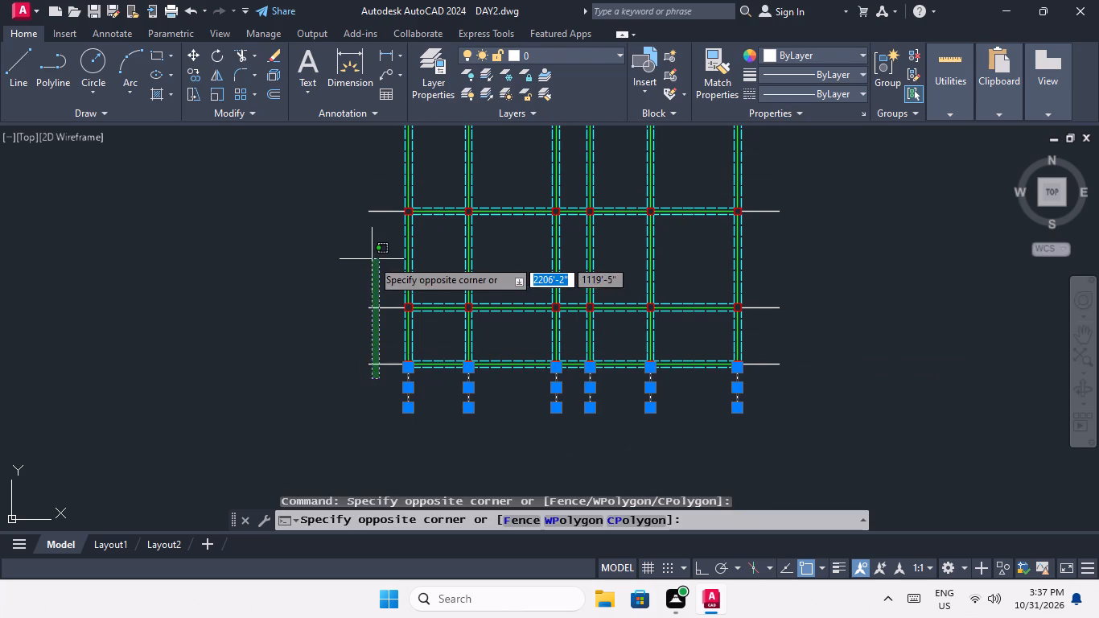
middle_drag(367, 284, 360, 436)
middle_drag(311, 299, 311, 436)
scroll(328, 242, down, 2)
middle_drag(324, 302, 324, 386)
middle_drag(319, 269, 311, 371)
scroll(305, 247, up, 1)
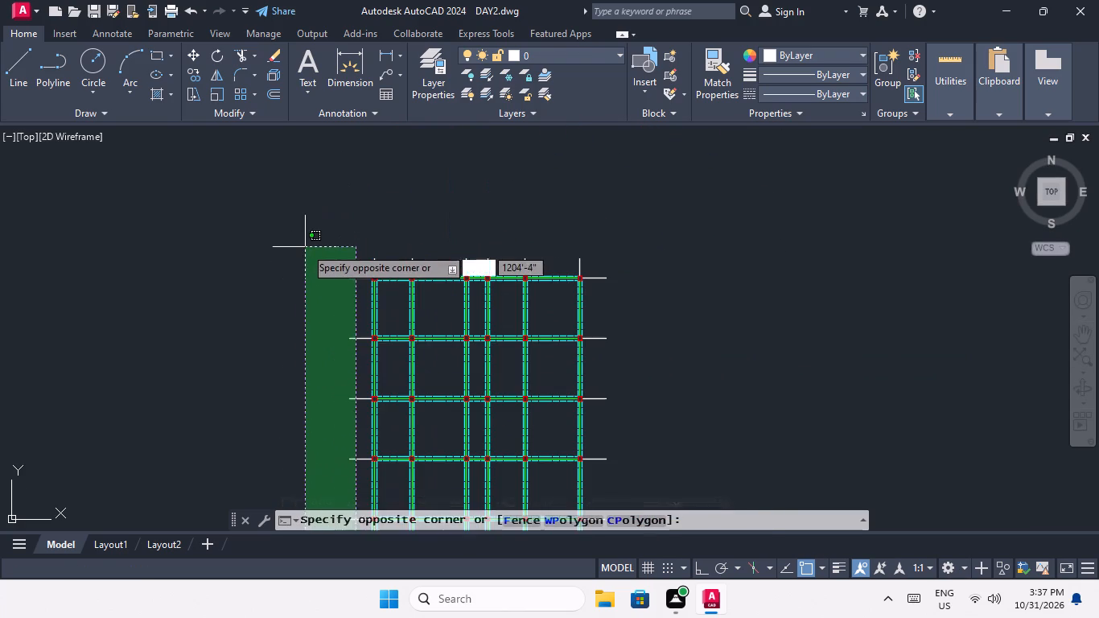
click(305, 247)
Add the six white vertical extensions above the grid's top row to the selection with a crossing window.
scroll(609, 259, up, 2)
drag(566, 238, 554, 244)
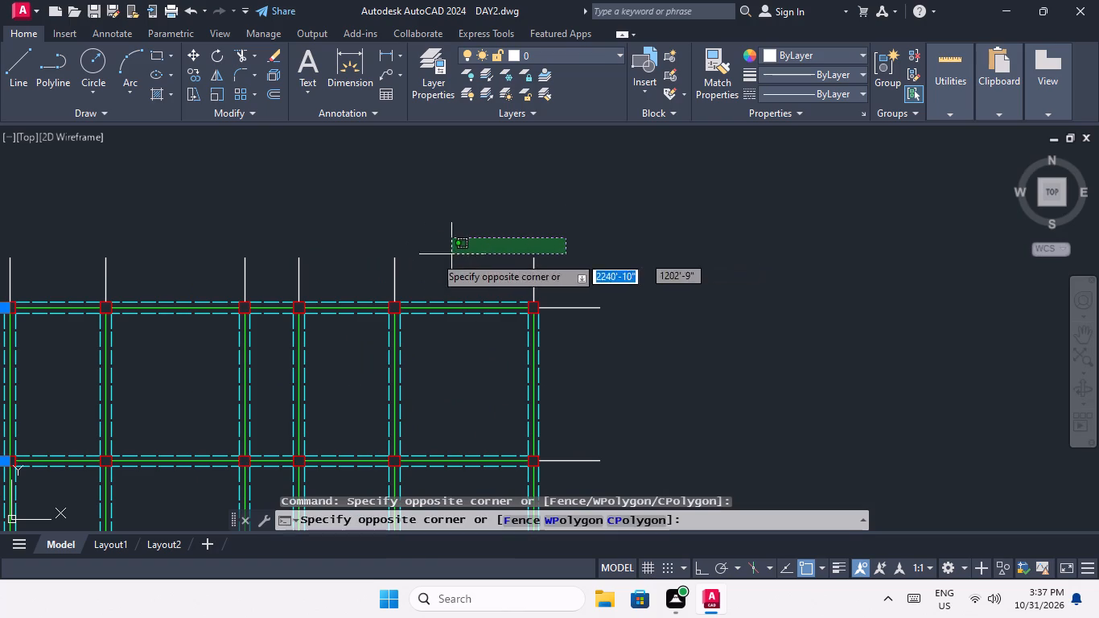
middle_drag(352, 251, 487, 249)
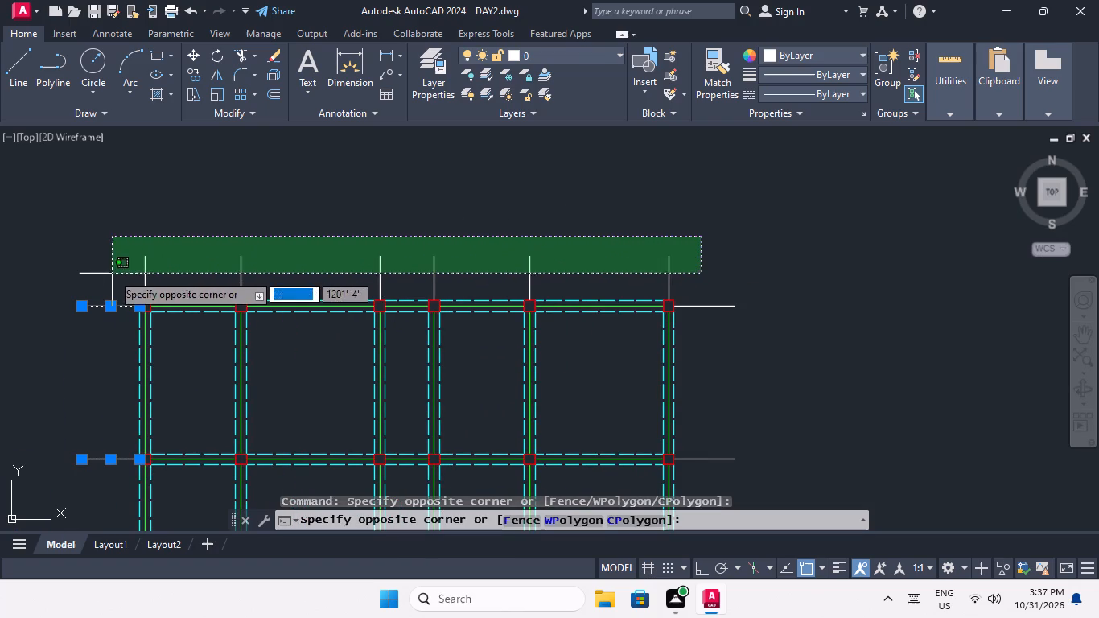
click(111, 274)
Add all the white horizontal extensions along the grid's right side to the selection, from the bottom row to the top row.
scroll(142, 223, down, 2)
middle_drag(404, 307, 384, 216)
scroll(396, 339, down, 1)
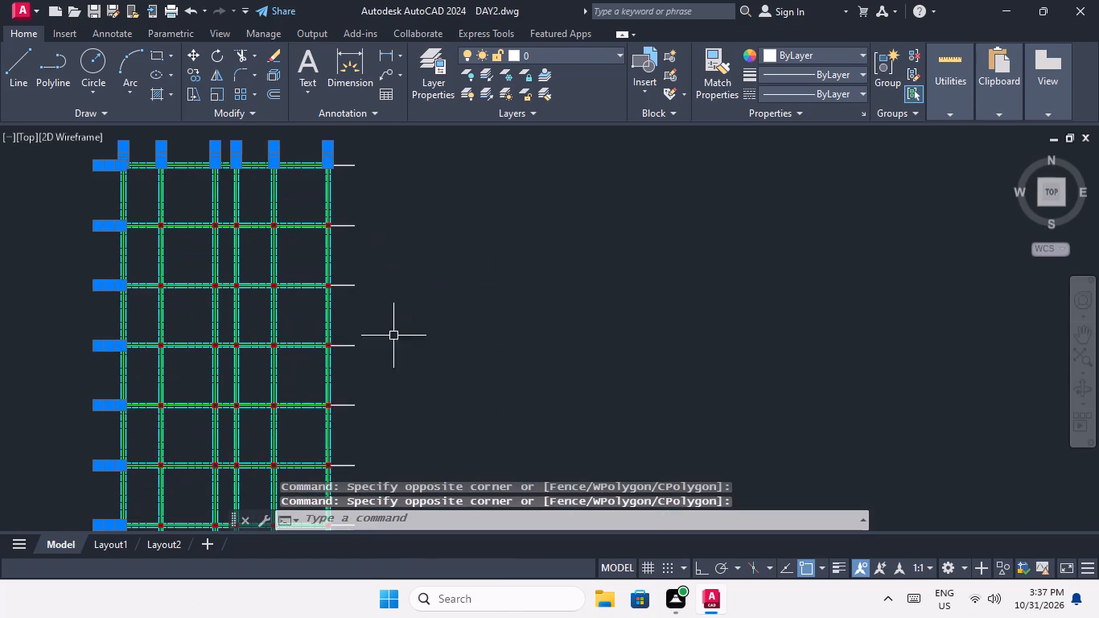
middle_drag(410, 323, 404, 290)
middle_drag(413, 349, 393, 291)
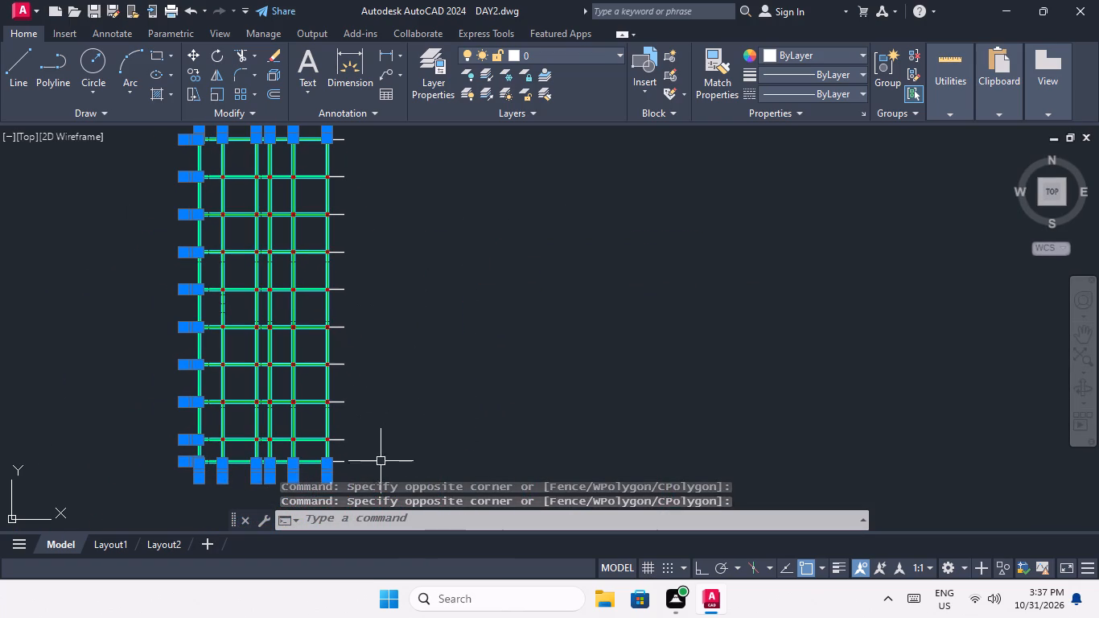
drag(356, 468, 347, 448)
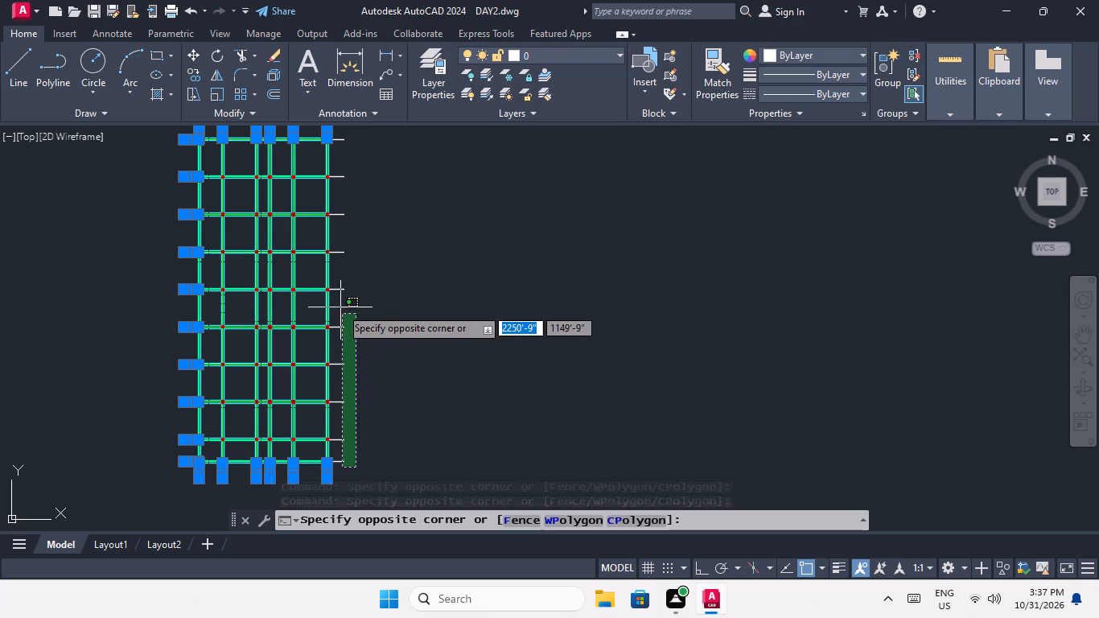
click(336, 134)
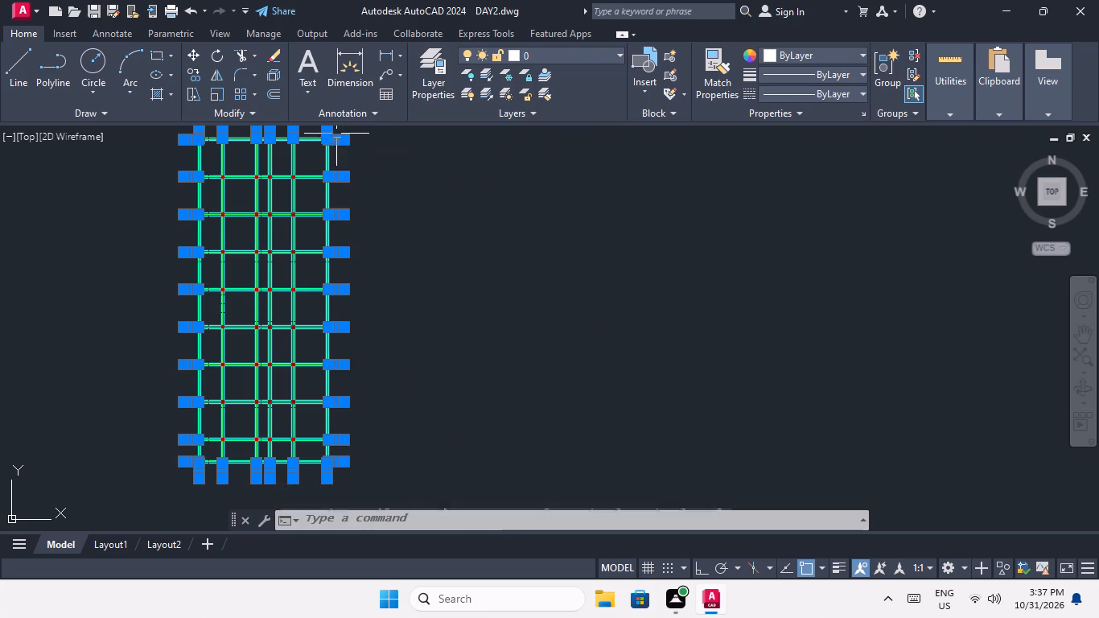
Set the colour of the selected outer centre-line extensions to Green and clear the selection.
click(821, 55)
click(806, 211)
key(Escape)
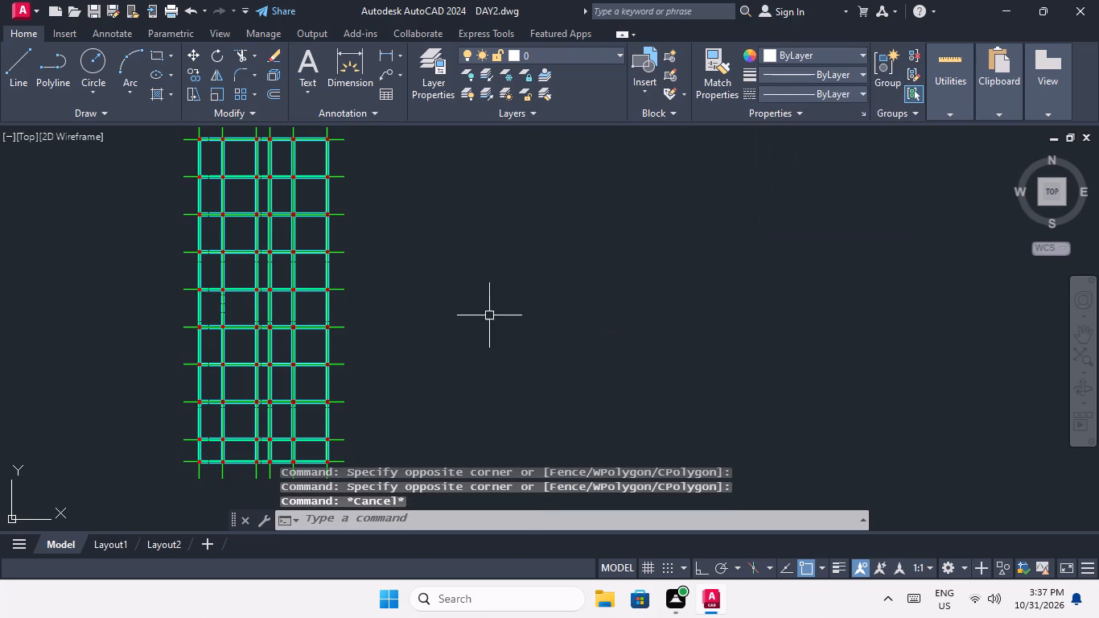
Save the DAY2.dwg drawing.
scroll(476, 314, down, 1)
middle_drag(472, 325, 475, 353)
middle_drag(471, 352, 570, 282)
scroll(529, 280, up, 2)
middle_drag(537, 274, 529, 343)
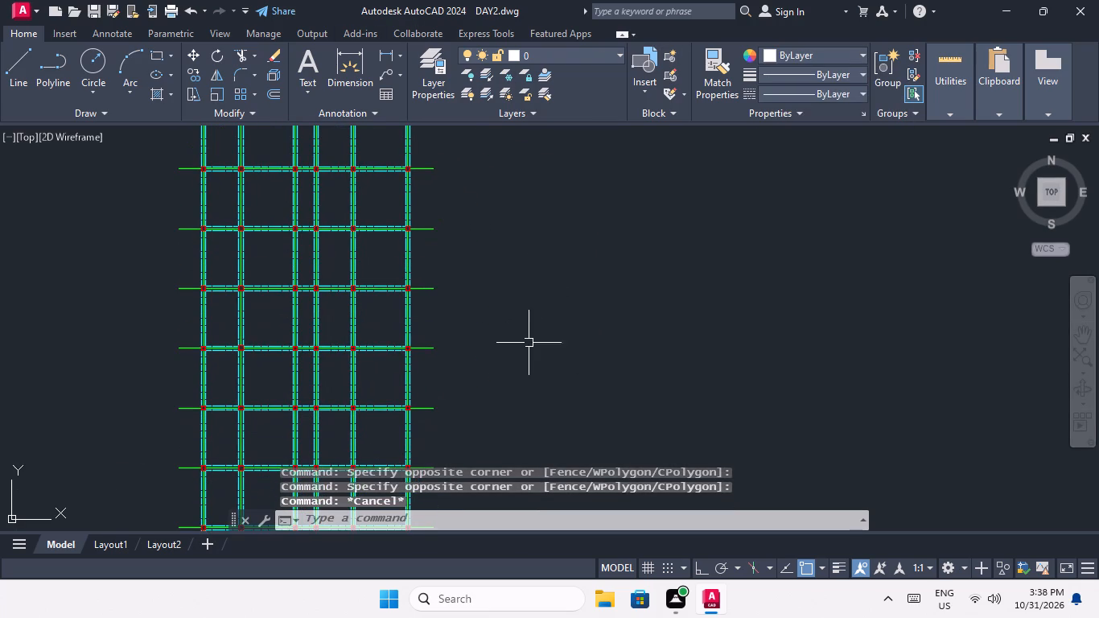
key(ctrl+s)
key(ctrl+s)
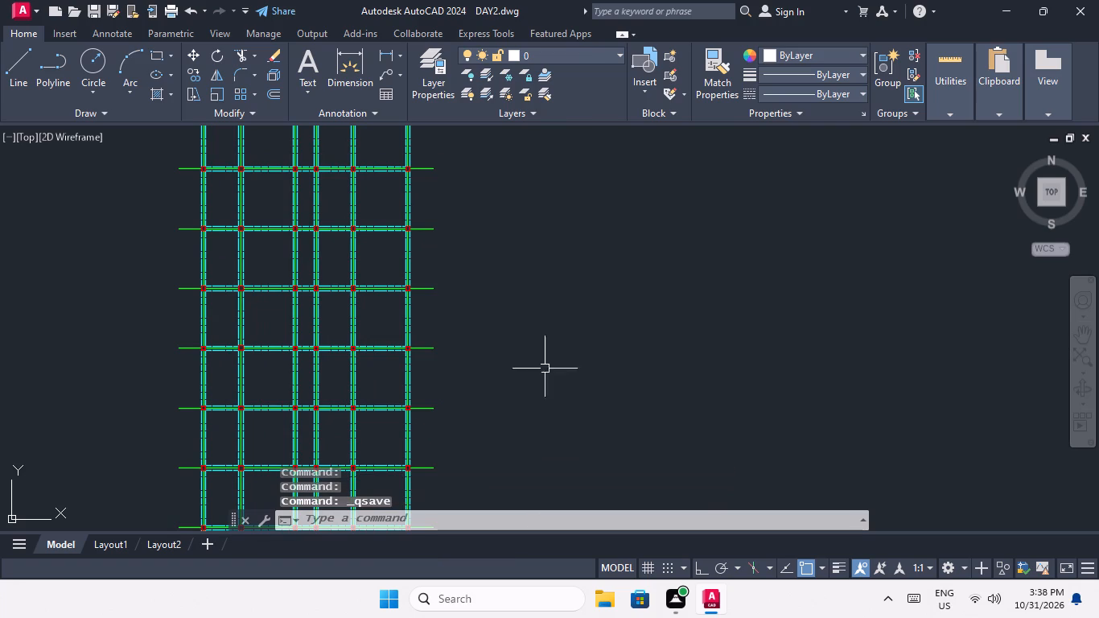
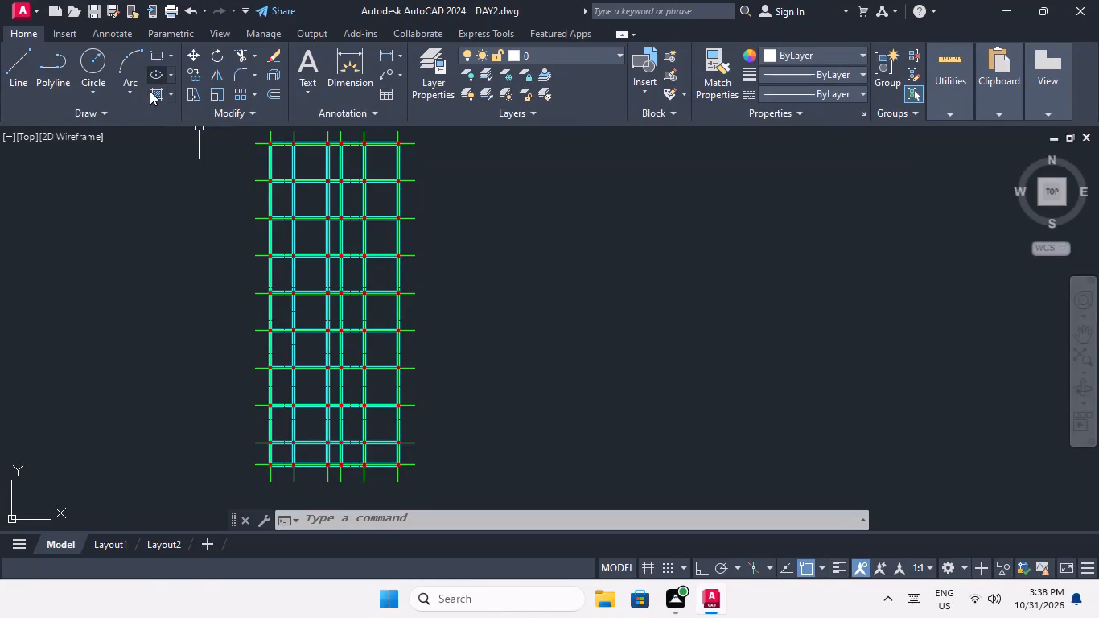
Start a solid hatch in Red and fill the first three intersection boxes from the left in the grid's top row.
click(150, 91)
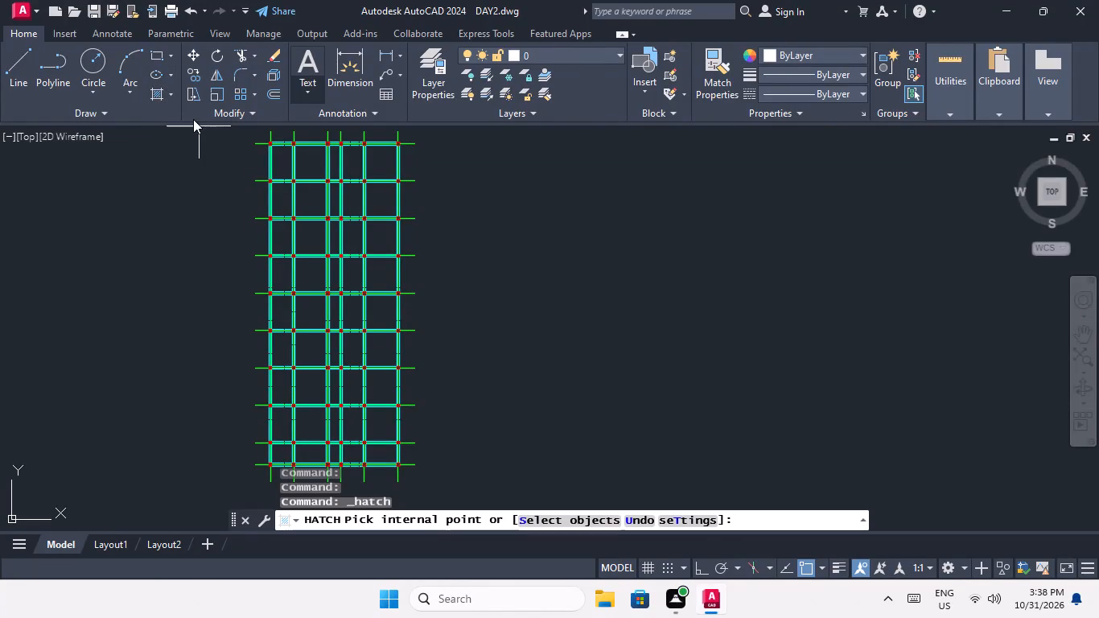
click(156, 75)
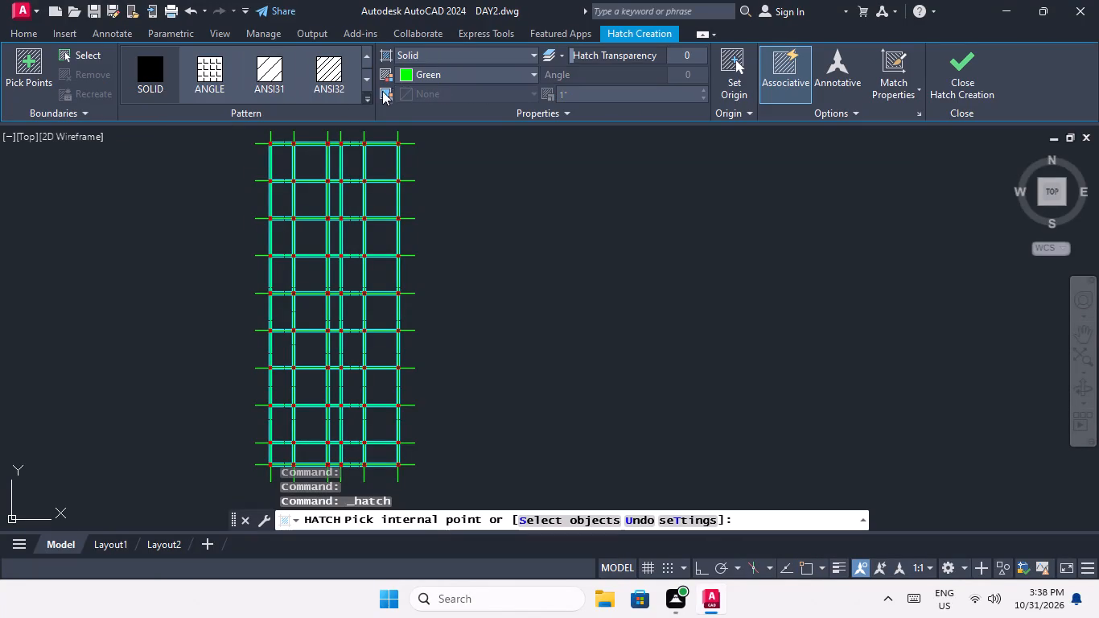
click(451, 74)
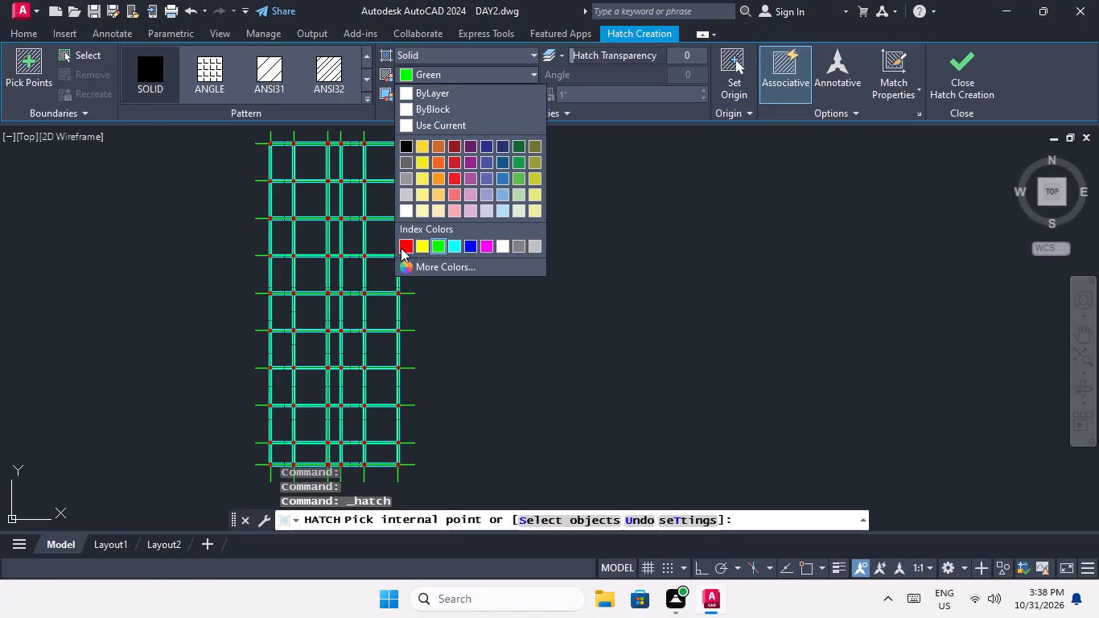
click(405, 248)
scroll(269, 152, up, 4)
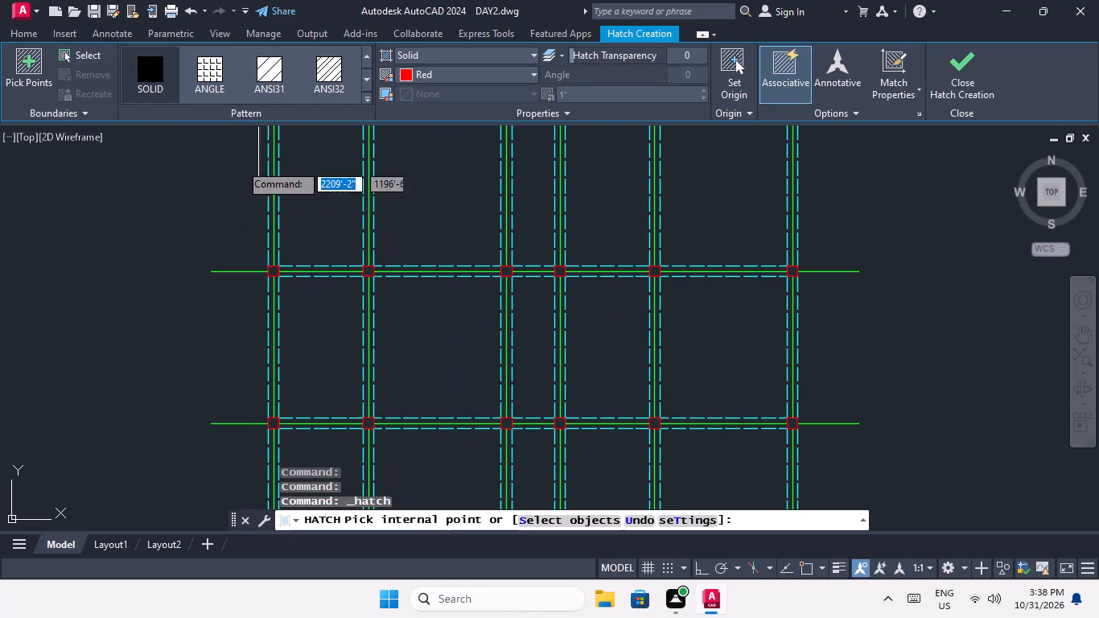
middle_drag(219, 187, 225, 362)
scroll(297, 277, up, 3)
click(226, 343)
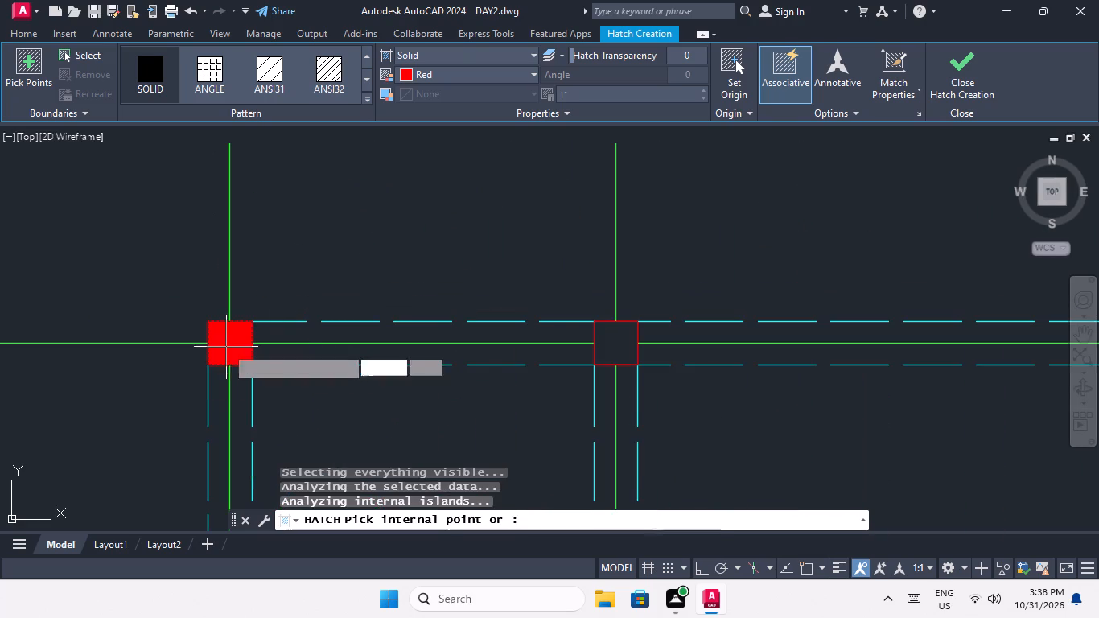
scroll(237, 288, down, 4)
scroll(297, 298, up, 4)
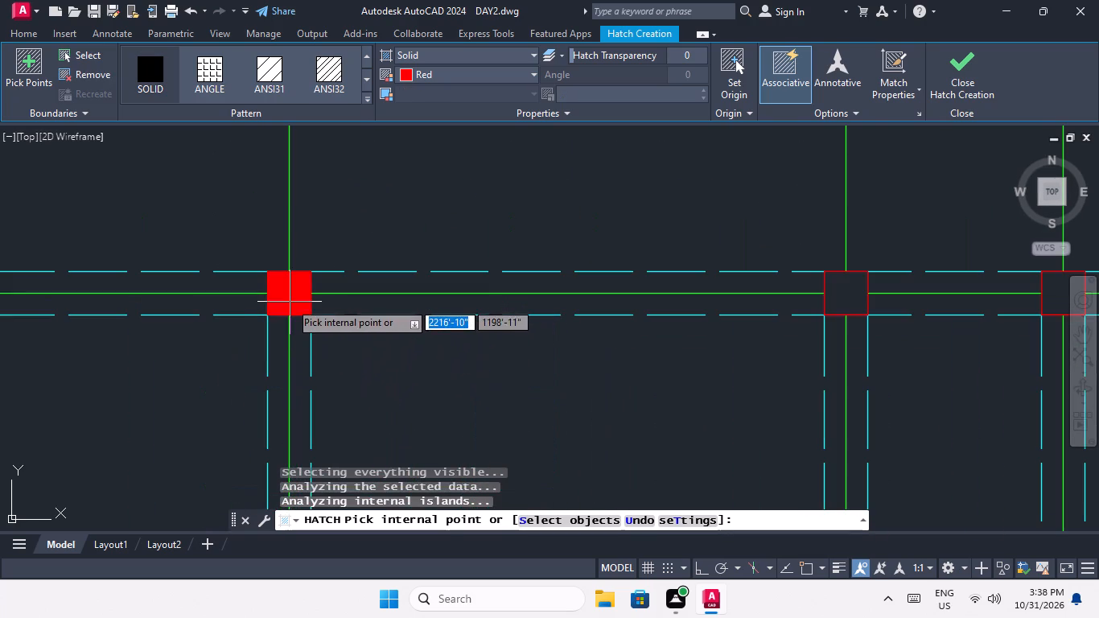
click(290, 302)
scroll(296, 285, down, 3)
scroll(433, 290, up, 4)
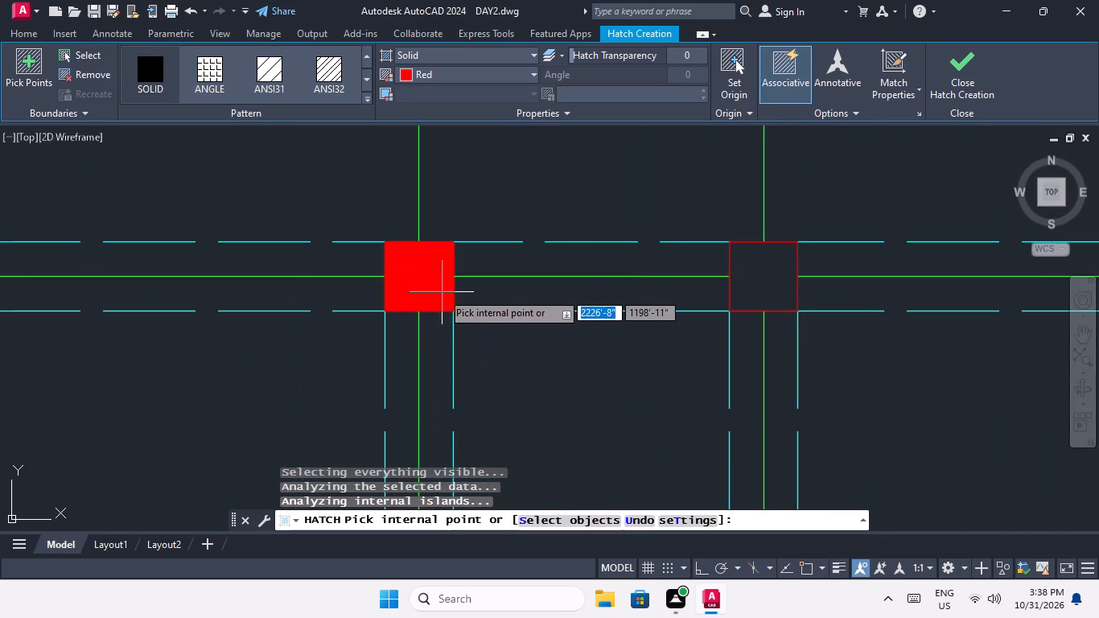
click(427, 286)
Fill the remaining three intersection boxes of the top row with the solid red hatch, ending at the right edge.
scroll(428, 276, down, 4)
scroll(487, 275, up, 3)
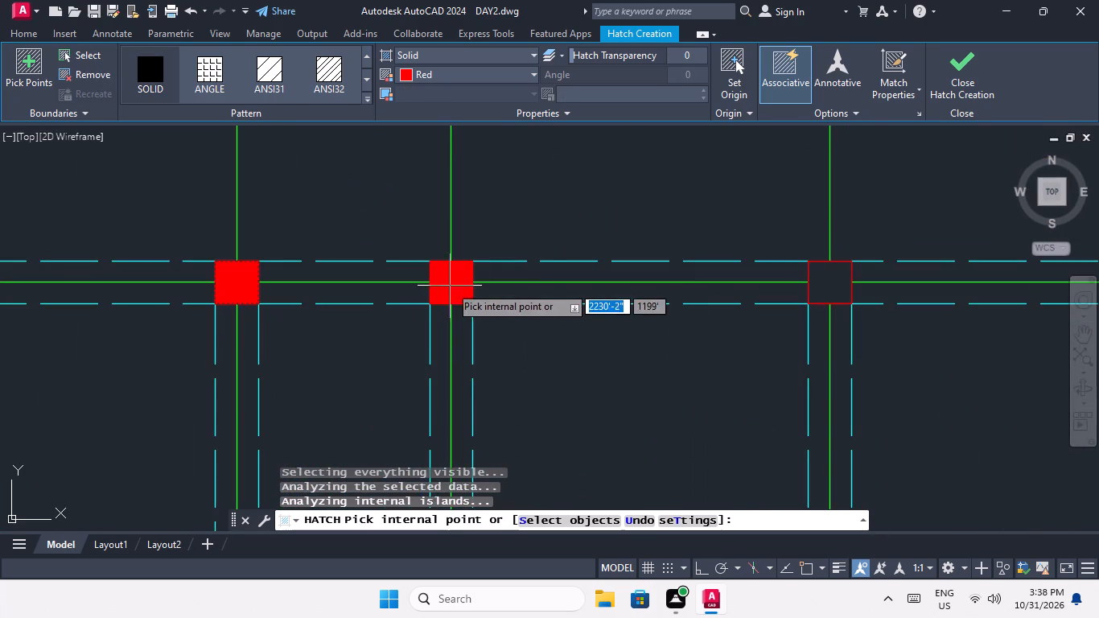
click(450, 286)
scroll(451, 269, down, 4)
scroll(530, 257, up, 3)
click(444, 316)
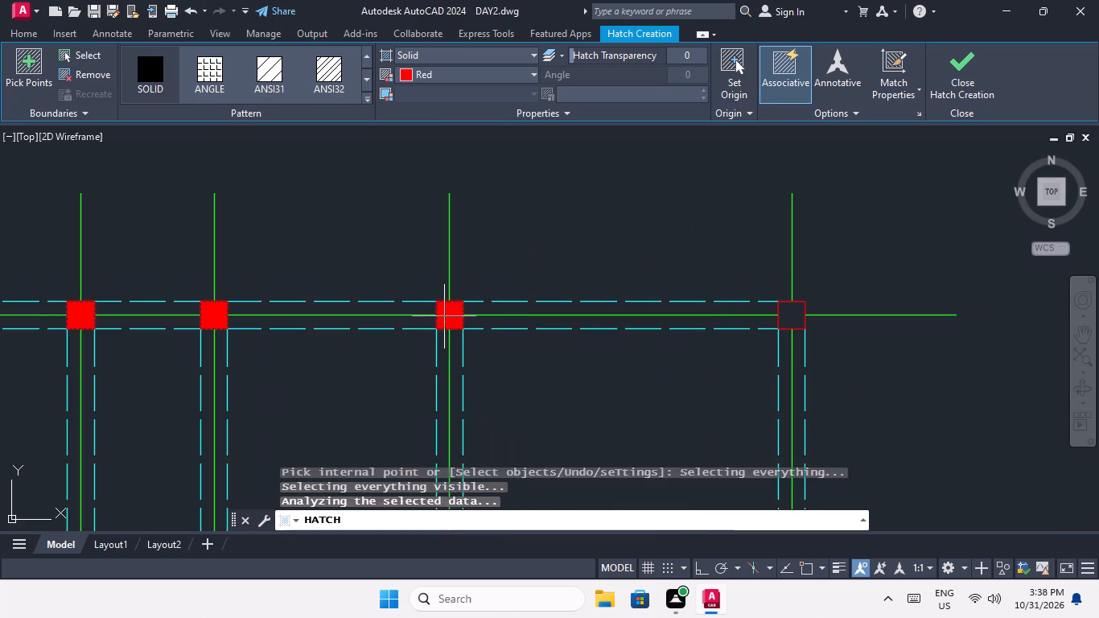
scroll(451, 315, down, 4)
scroll(560, 316, up, 4)
click(503, 317)
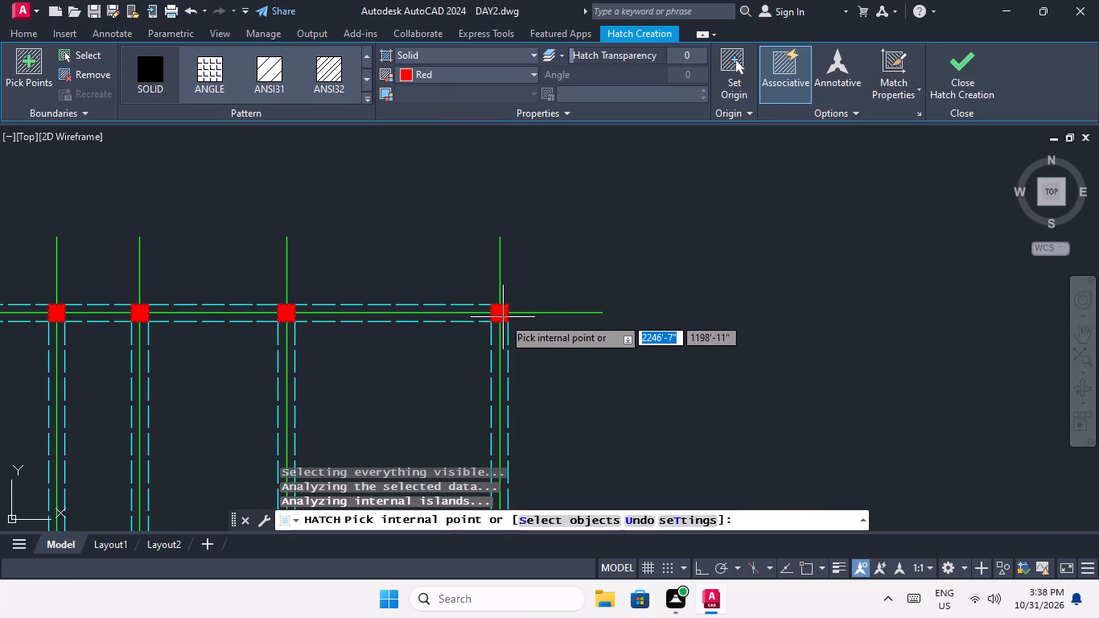
Fill the first three intersection boxes from the left in the grid's second row with the solid red hatch.
scroll(521, 296, down, 4)
scroll(403, 352, up, 5)
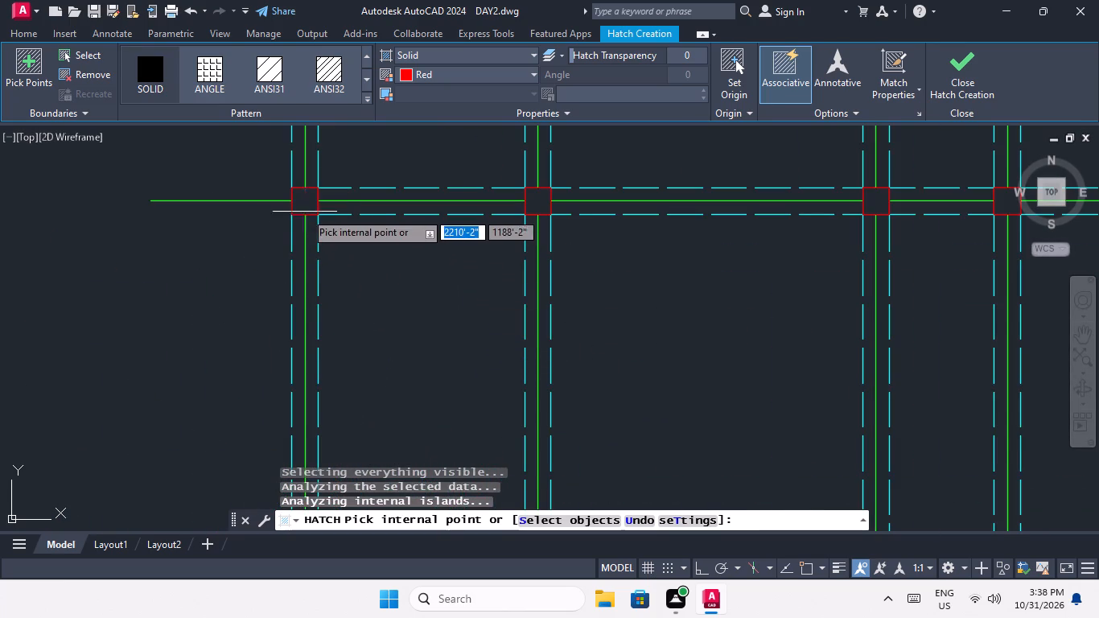
click(305, 203)
click(551, 204)
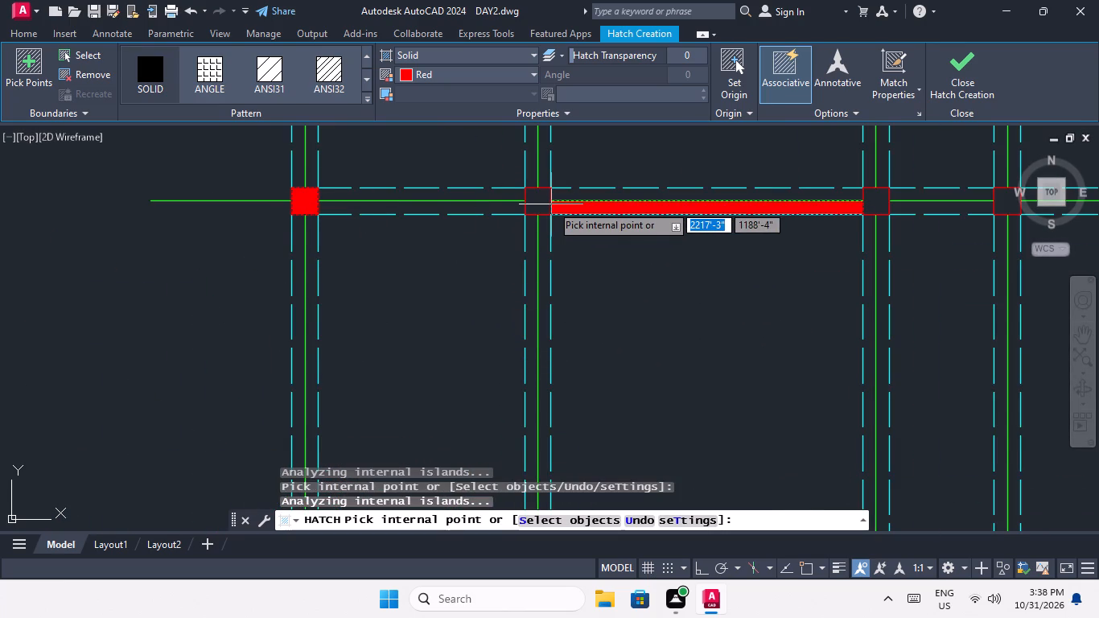
key(ctrl+z)
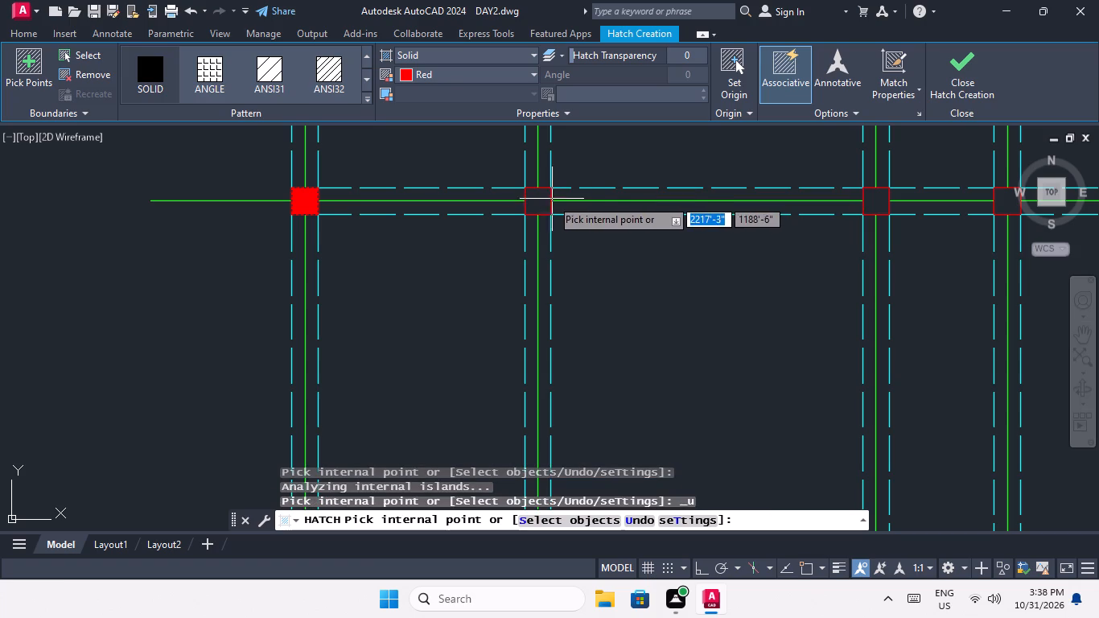
click(541, 204)
scroll(570, 258, down, 2)
middle_drag(632, 348, 405, 356)
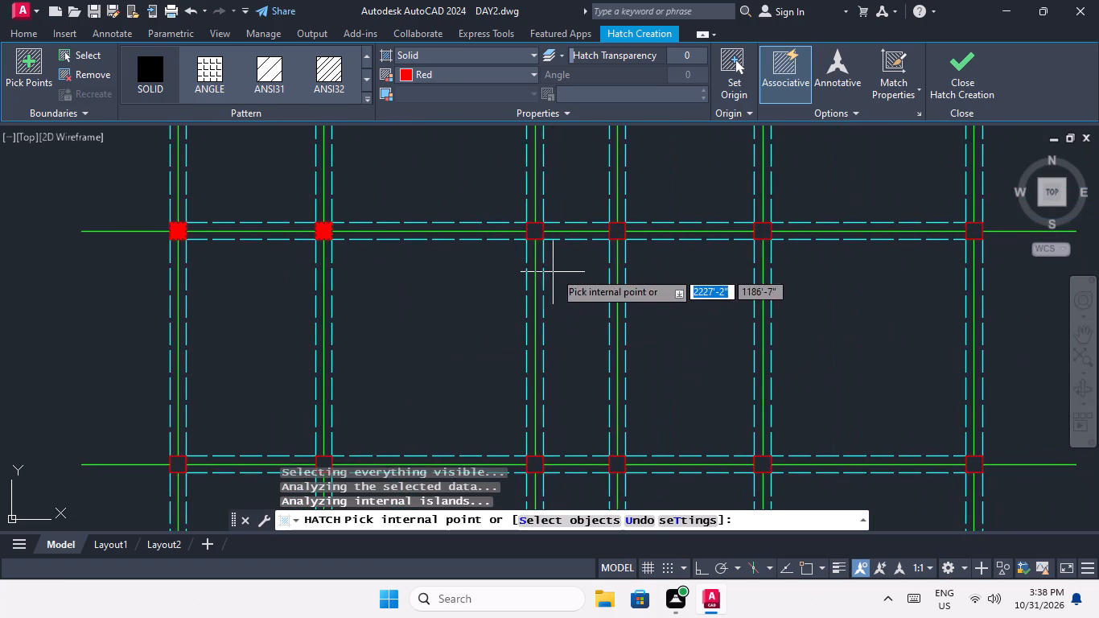
scroll(533, 231, up, 2)
click(536, 235)
Fill the remaining three intersection boxes of the second row with the solid red hatch.
scroll(547, 227, down, 4)
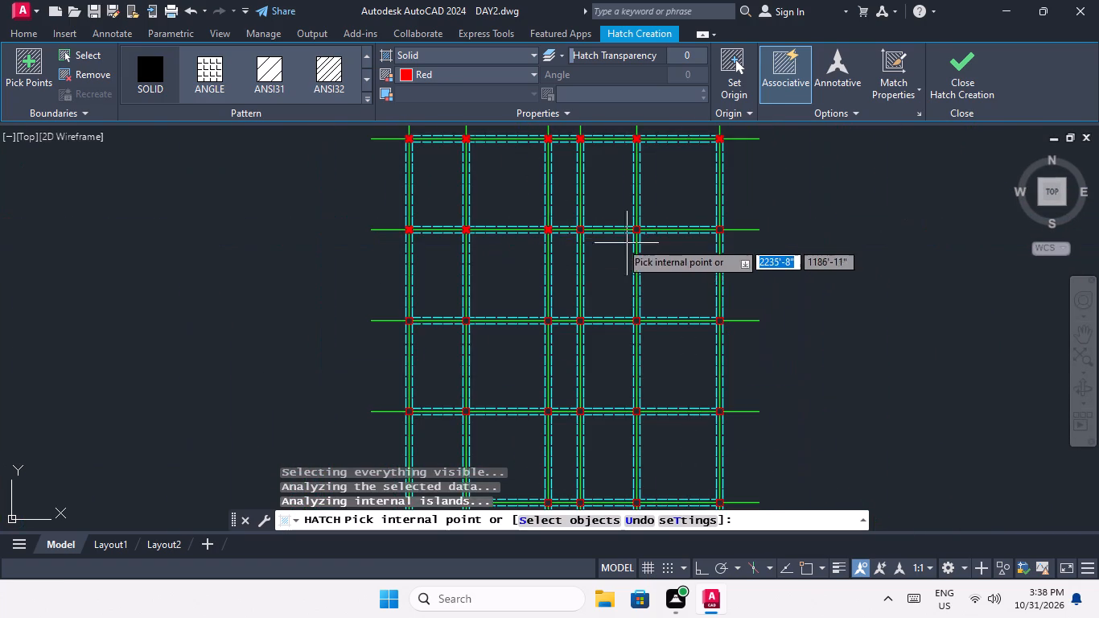
scroll(570, 234, up, 4)
click(621, 220)
scroll(619, 224, down, 3)
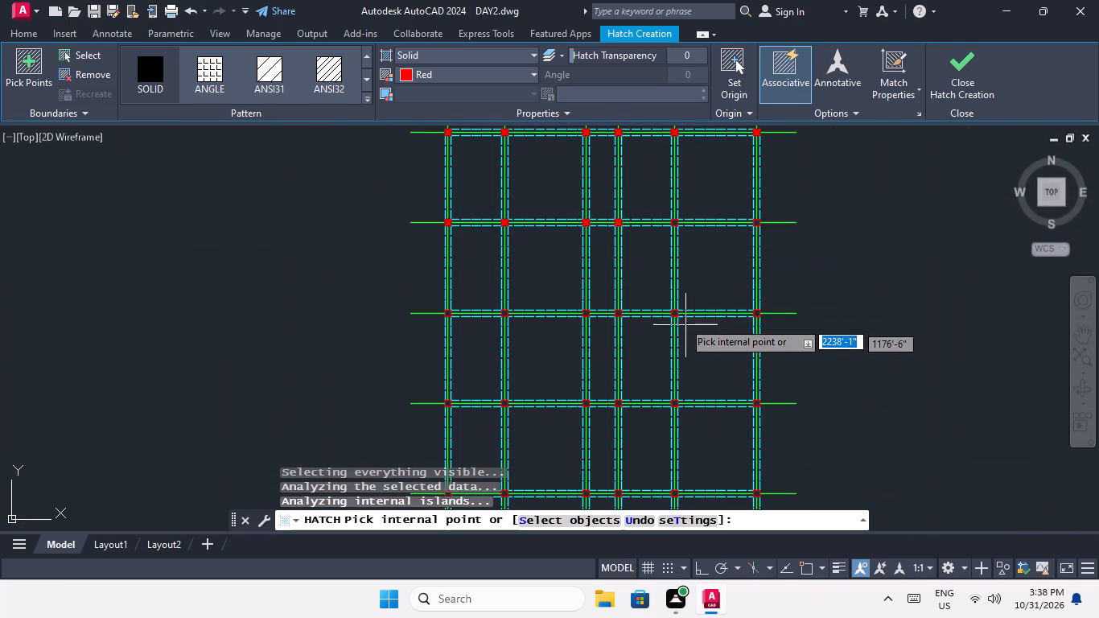
middle_drag(653, 286, 498, 339)
scroll(526, 289, up, 3)
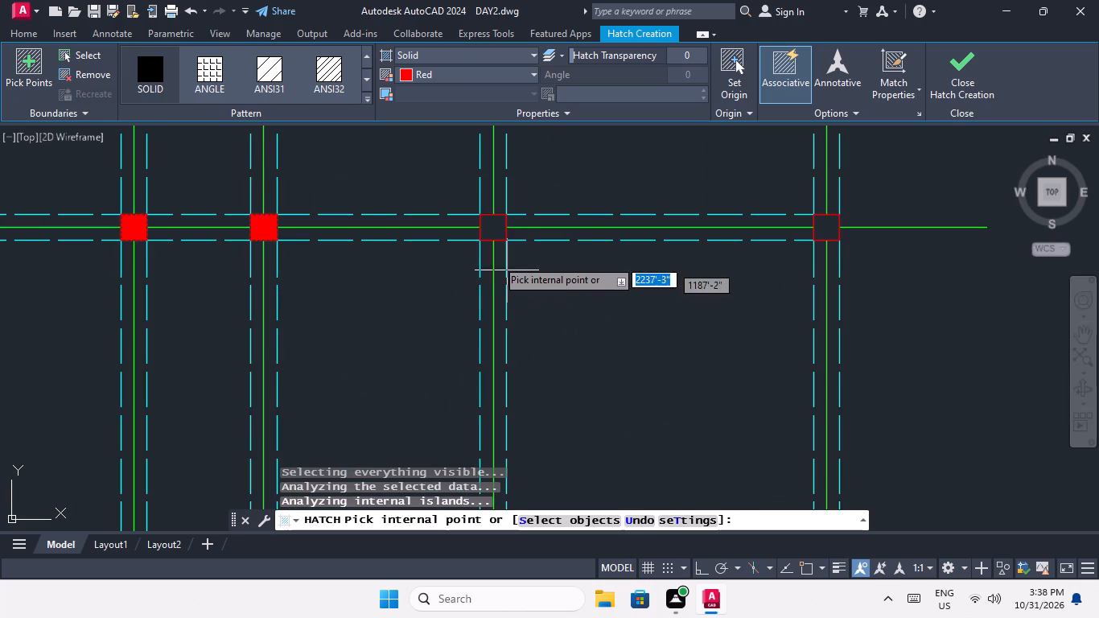
click(497, 220)
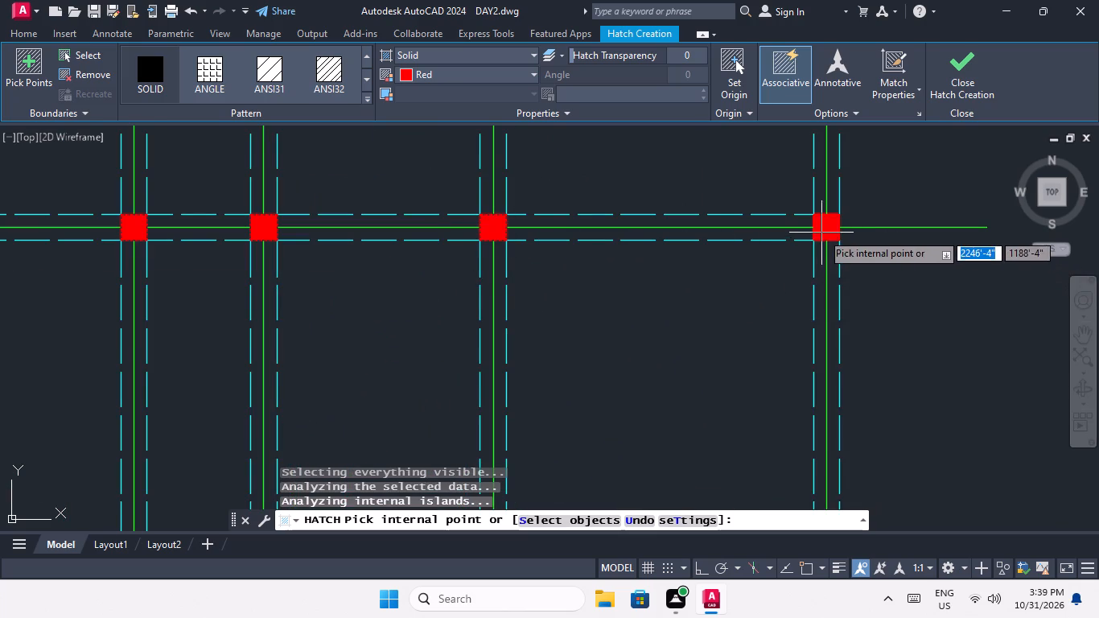
click(825, 229)
Fill the first three intersection boxes from the left in the grid's third row with the solid red hatch.
scroll(825, 229, down, 3)
scroll(539, 335, up, 3)
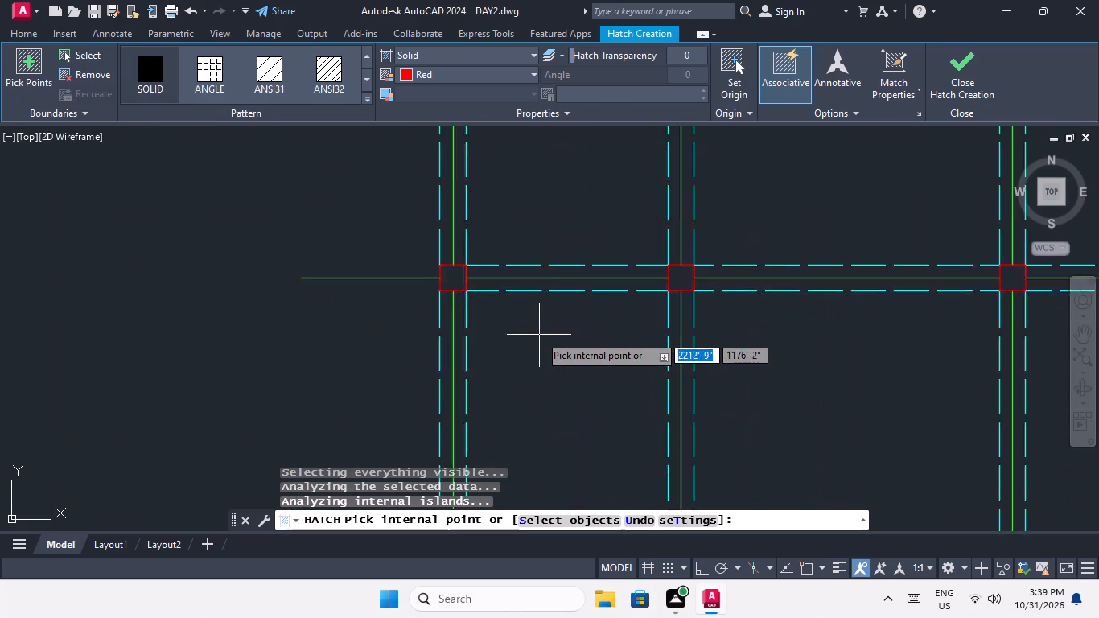
scroll(539, 335, up, 1)
click(402, 248)
scroll(402, 247, down, 3)
scroll(470, 236, up, 2)
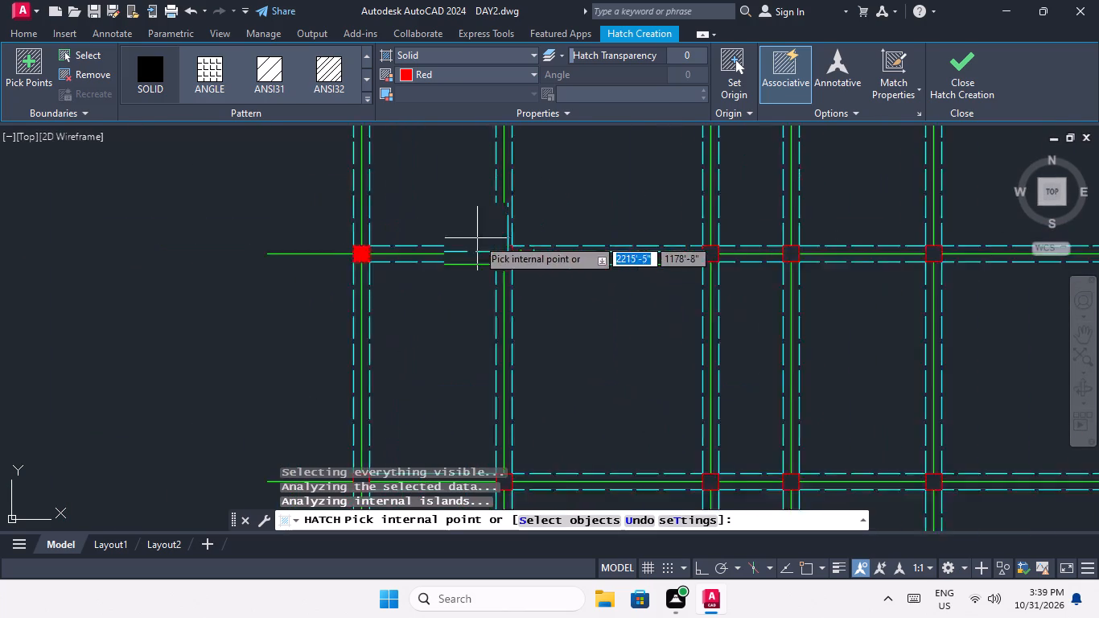
scroll(479, 239, up, 2)
click(572, 294)
scroll(572, 294, down, 4)
middle_drag(652, 344, 422, 337)
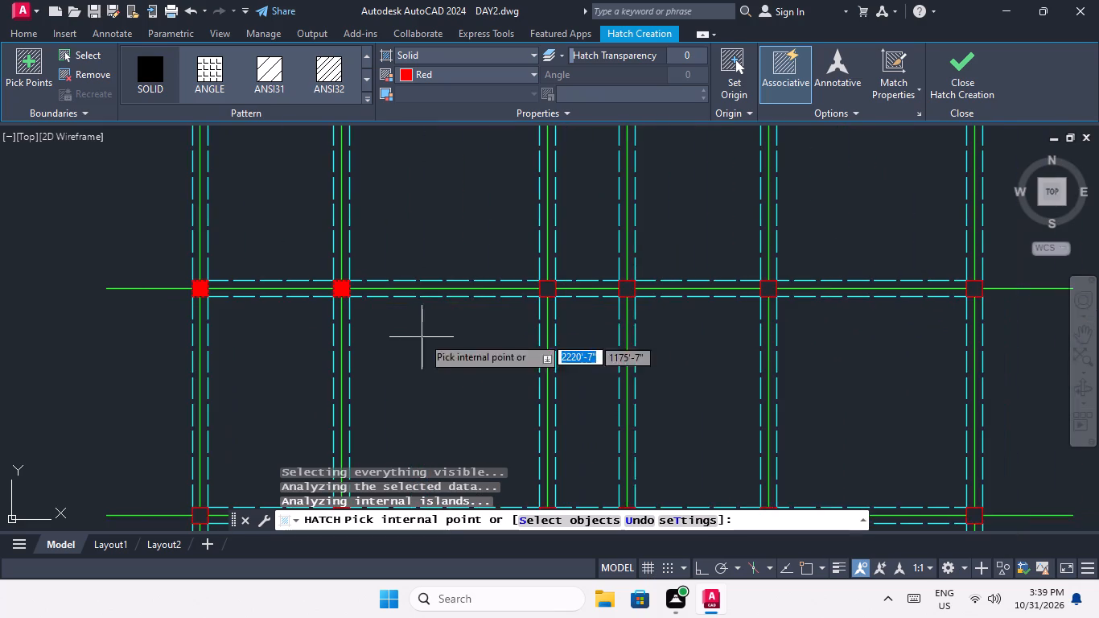
scroll(548, 295, up, 3)
click(548, 270)
Fill the remaining three intersection boxes of the third row with the solid red hatch.
scroll(548, 270, down, 3)
scroll(634, 276, up, 3)
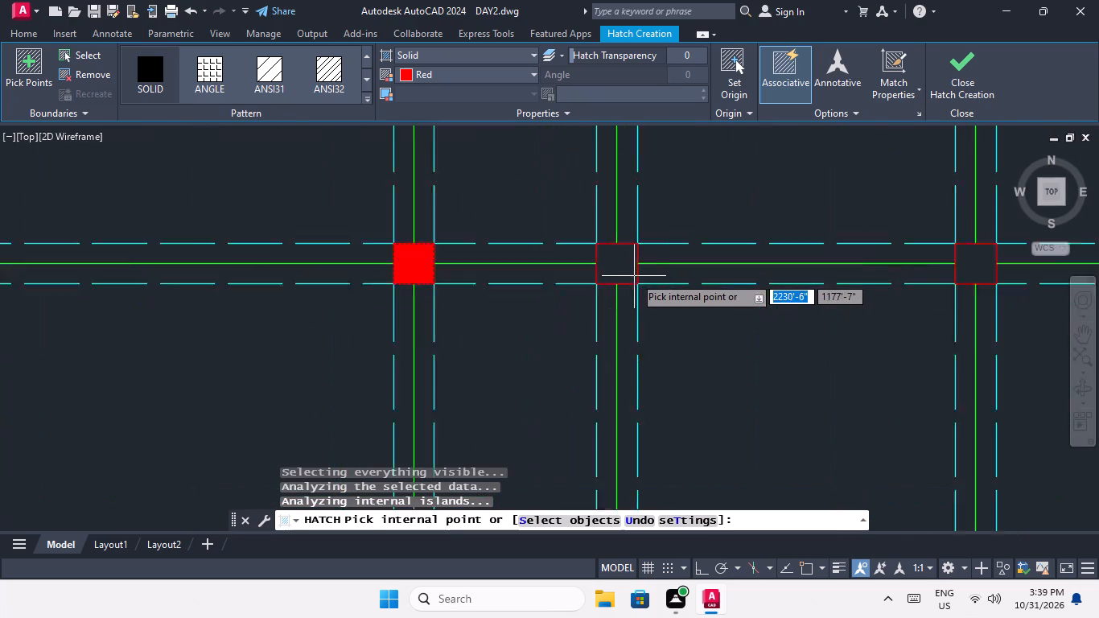
click(613, 266)
scroll(613, 266, down, 5)
middle_drag(691, 321, 529, 353)
scroll(612, 299, up, 3)
click(532, 298)
scroll(532, 298, down, 4)
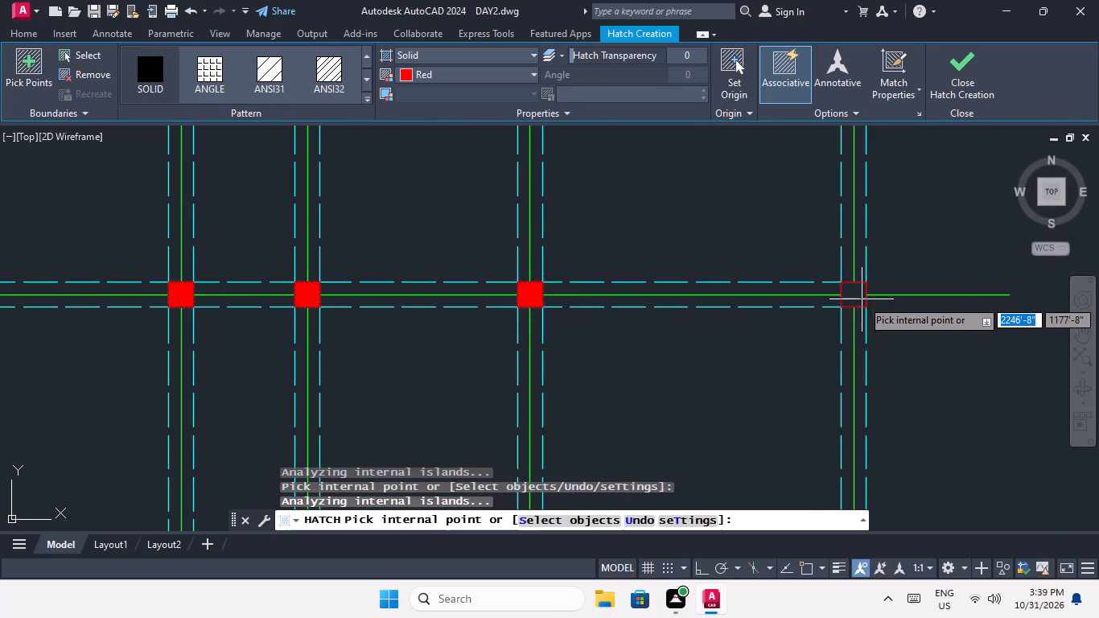
scroll(862, 299, up, 3)
click(847, 293)
Fill the first three intersection boxes from the left in the grid's fourth row with the solid red hatch.
scroll(848, 283, down, 4)
middle_drag(723, 369, 760, 307)
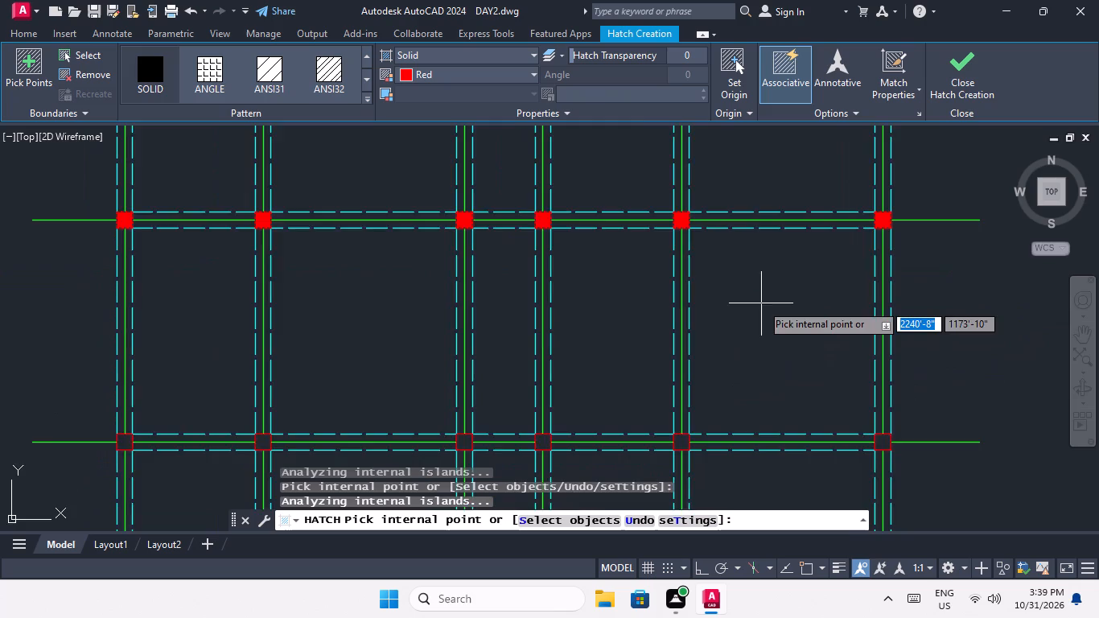
scroll(761, 303, down, 3)
scroll(605, 345, up, 7)
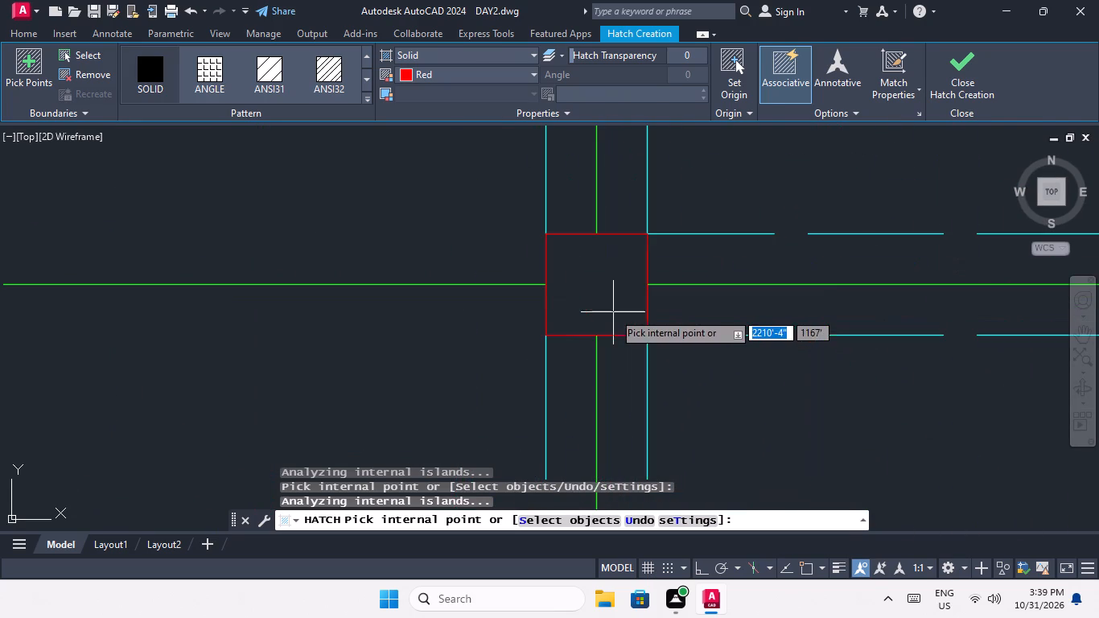
click(610, 305)
scroll(610, 293, down, 4)
middle_drag(663, 341, 502, 360)
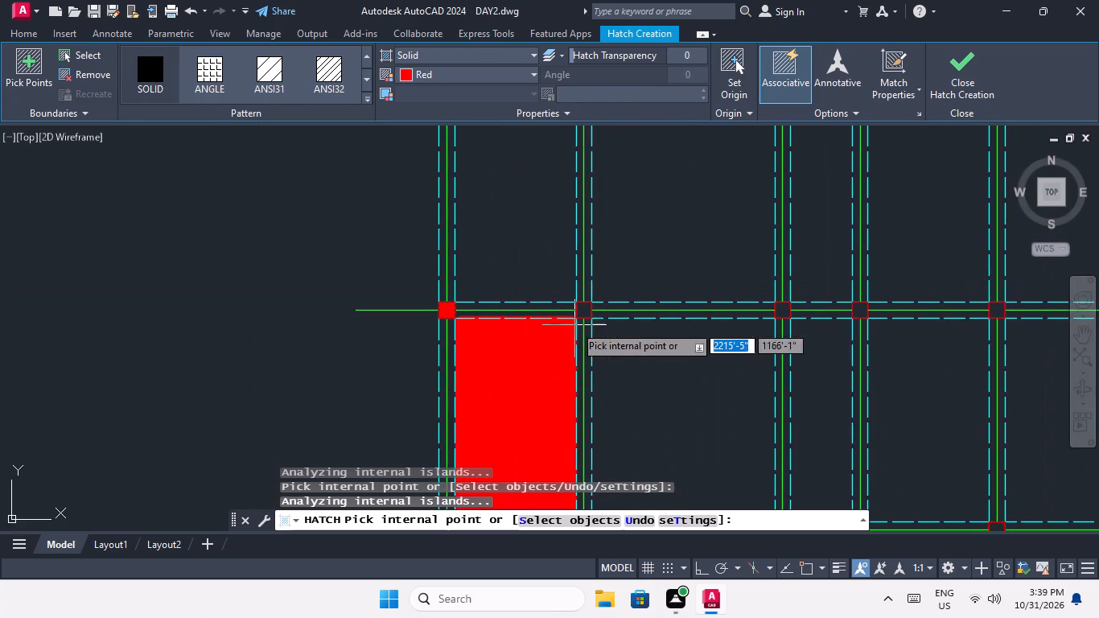
scroll(586, 312, up, 3)
click(586, 309)
scroll(586, 307, down, 4)
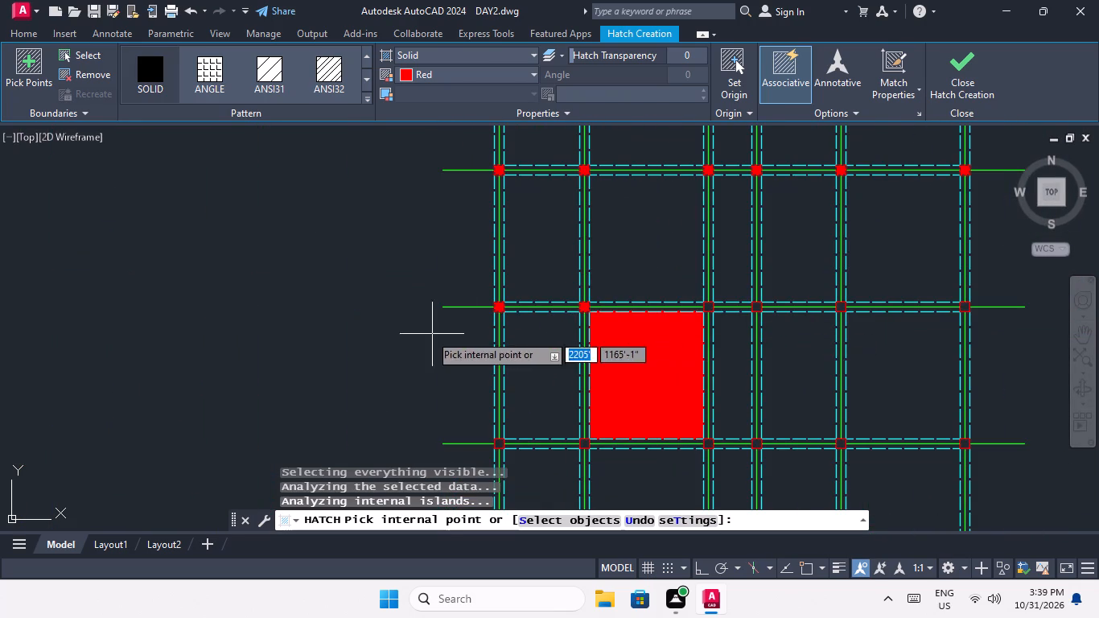
middle_drag(426, 334, 277, 343)
scroll(567, 320, up, 4)
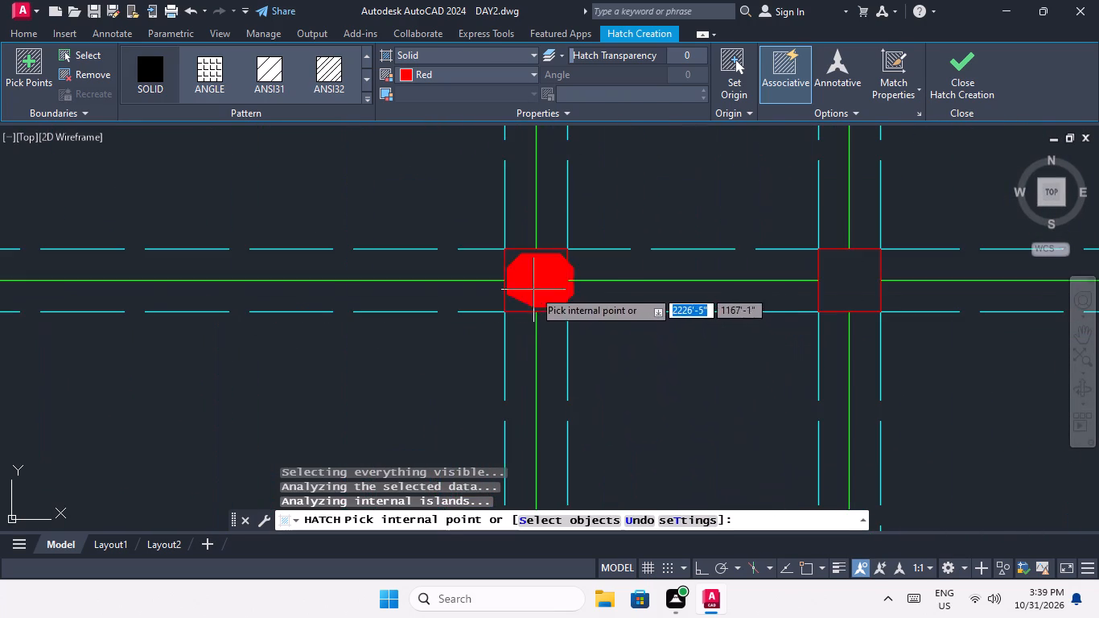
click(533, 290)
Fill the remaining three intersection boxes of the fourth row with the solid red hatch.
scroll(533, 290, down, 4)
scroll(587, 294, up, 4)
click(568, 270)
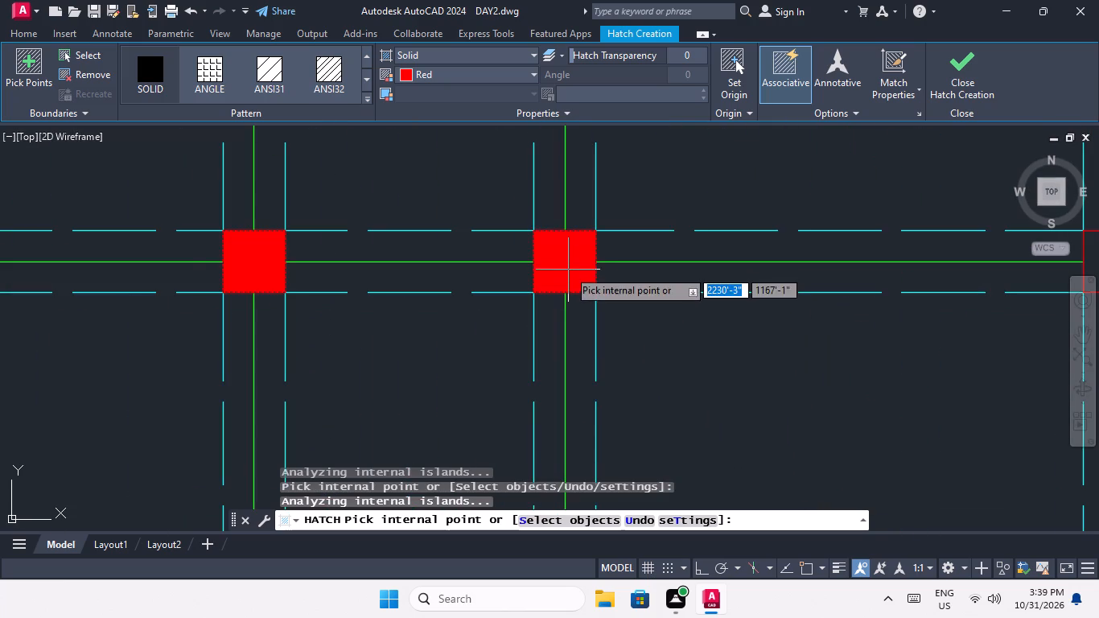
scroll(568, 270, down, 4)
scroll(796, 267, up, 3)
click(746, 285)
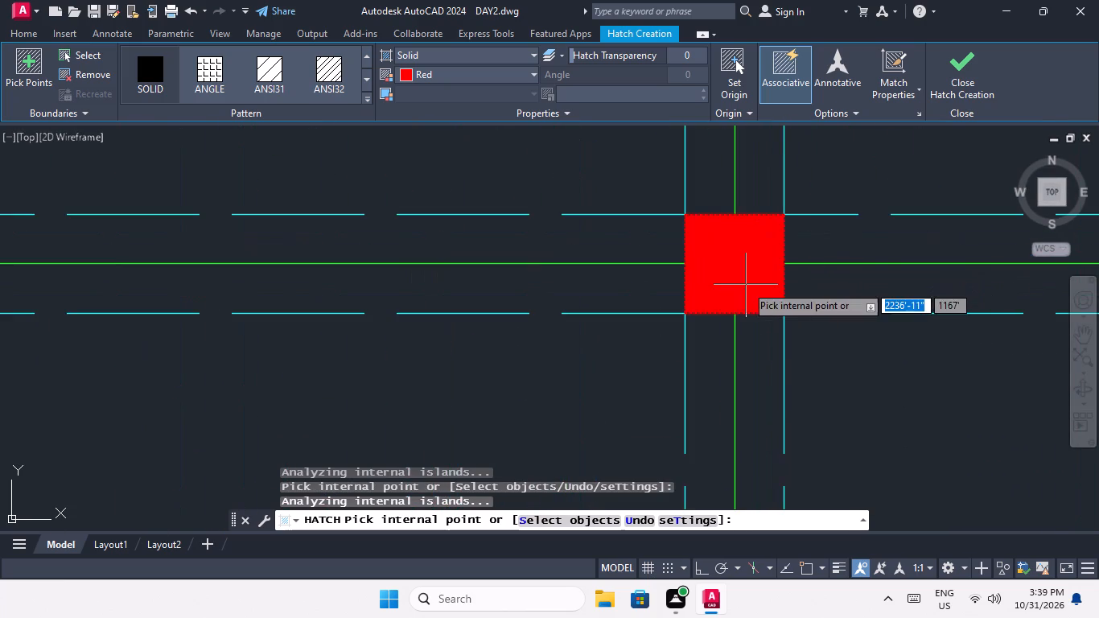
scroll(746, 285, down, 3)
middle_drag(788, 317, 400, 336)
scroll(644, 307, up, 3)
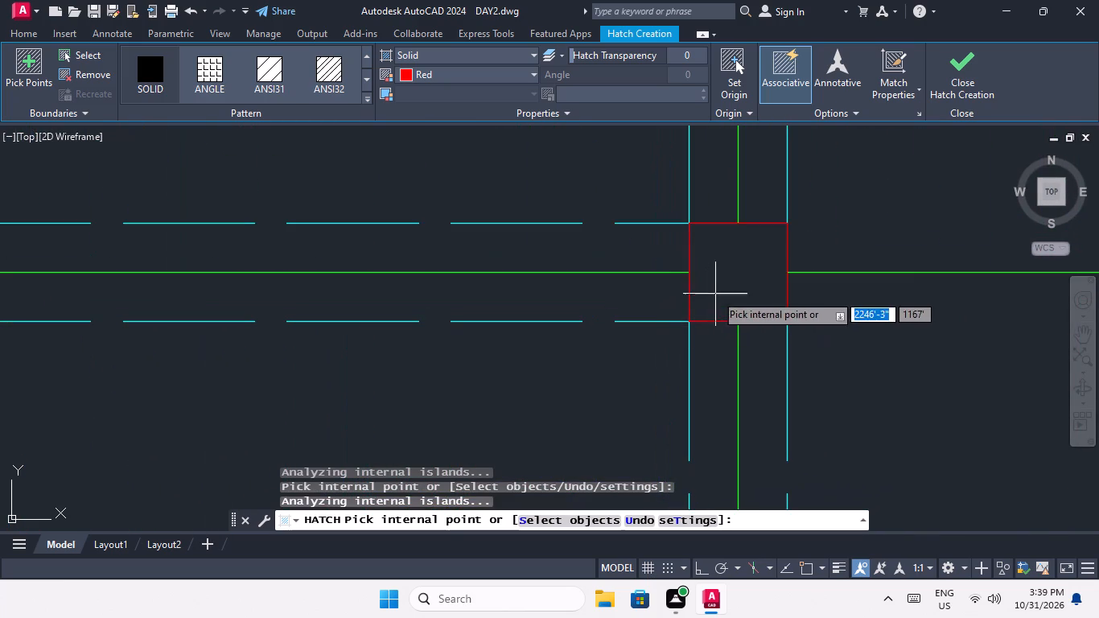
click(719, 289)
Fill the first three intersection boxes from the left in the grid's fifth row with the solid red hatch.
scroll(719, 289, down, 4)
middle_drag(660, 332, 710, 277)
scroll(710, 278, down, 3)
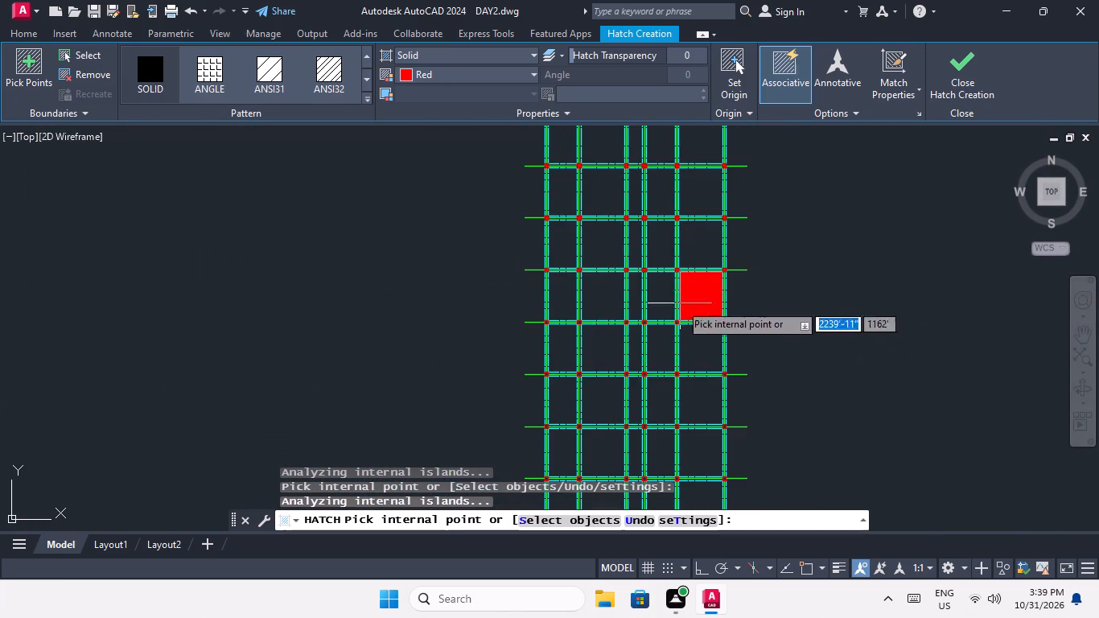
scroll(550, 331, up, 5)
click(514, 266)
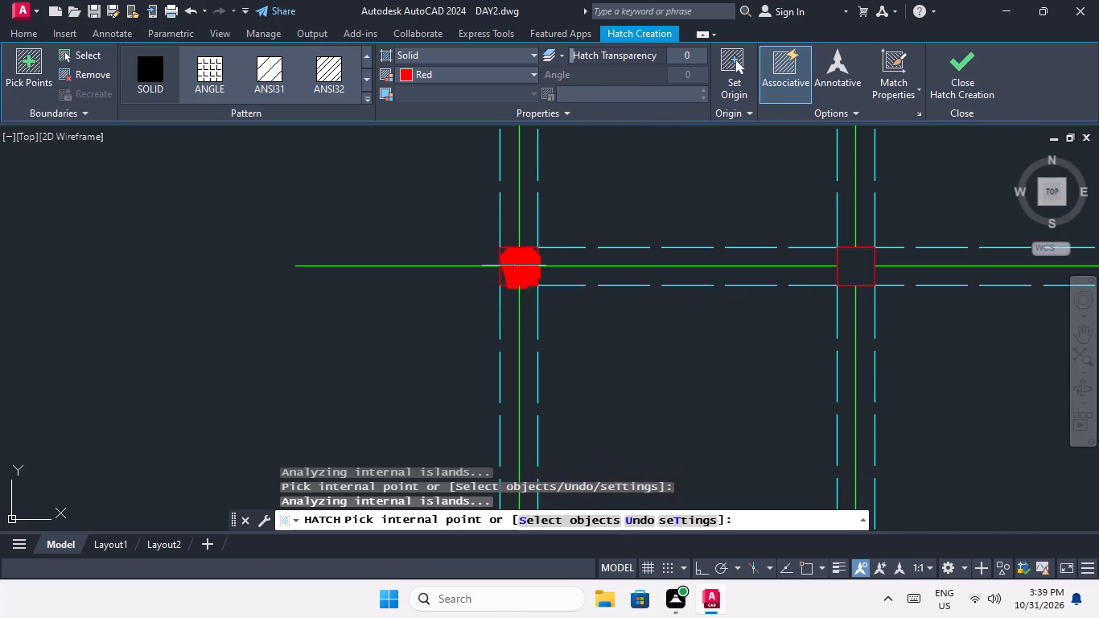
scroll(520, 262, down, 3)
scroll(605, 258, up, 4)
click(596, 290)
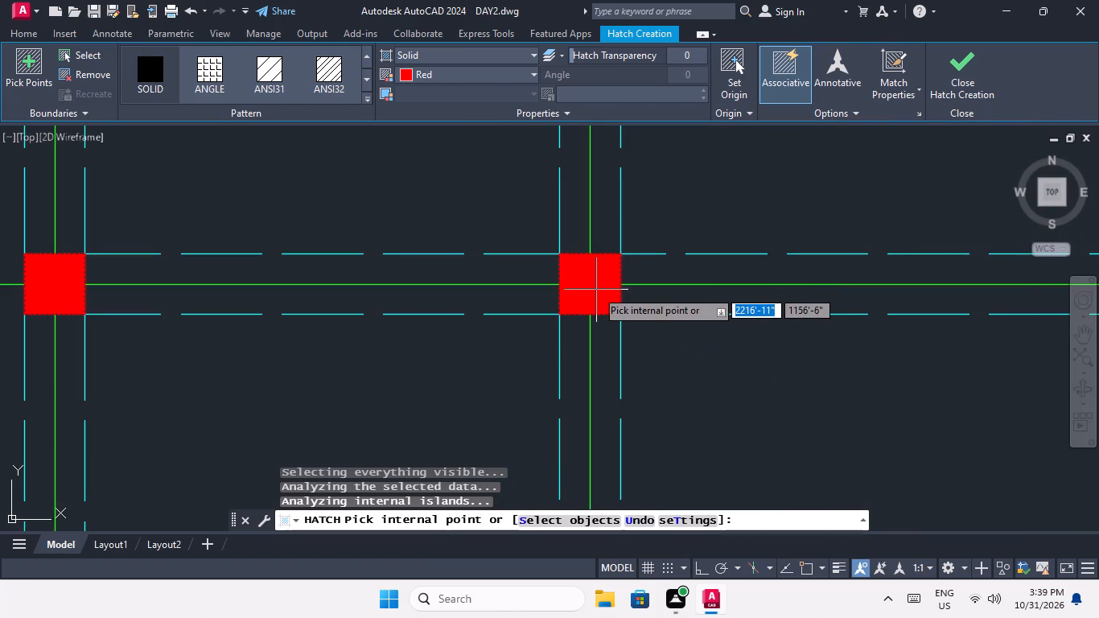
scroll(596, 290, down, 5)
scroll(719, 292, up, 5)
click(679, 289)
scroll(679, 288, down, 5)
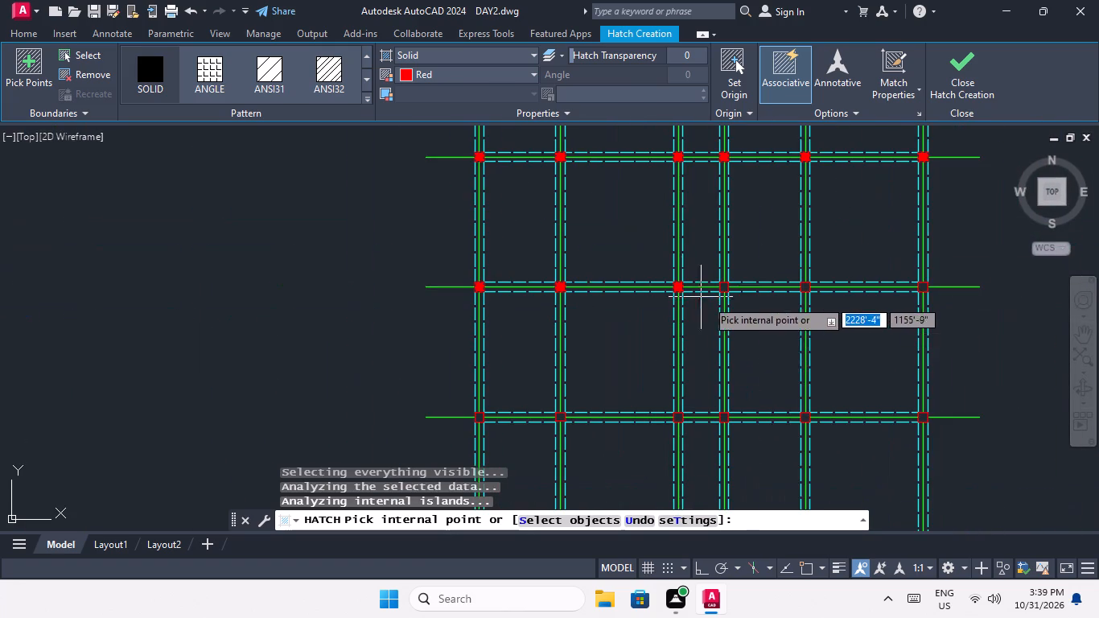
Fill the remaining three intersection boxes of the fifth row with the solid red hatch.
scroll(714, 282, up, 4)
click(796, 319)
scroll(796, 319, down, 4)
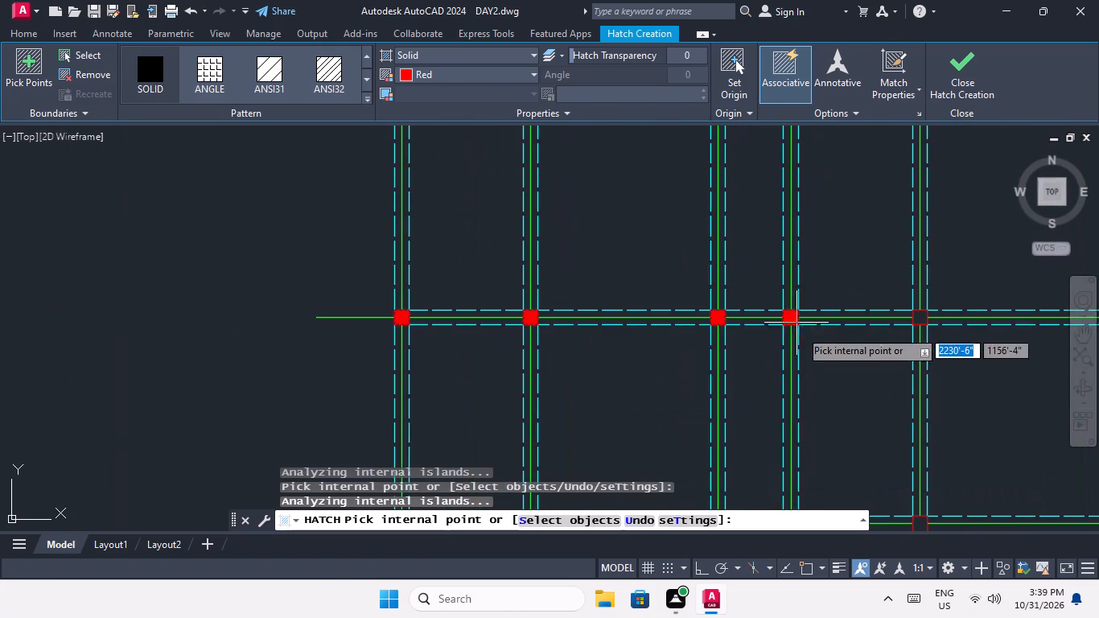
middle_drag(762, 361, 450, 402)
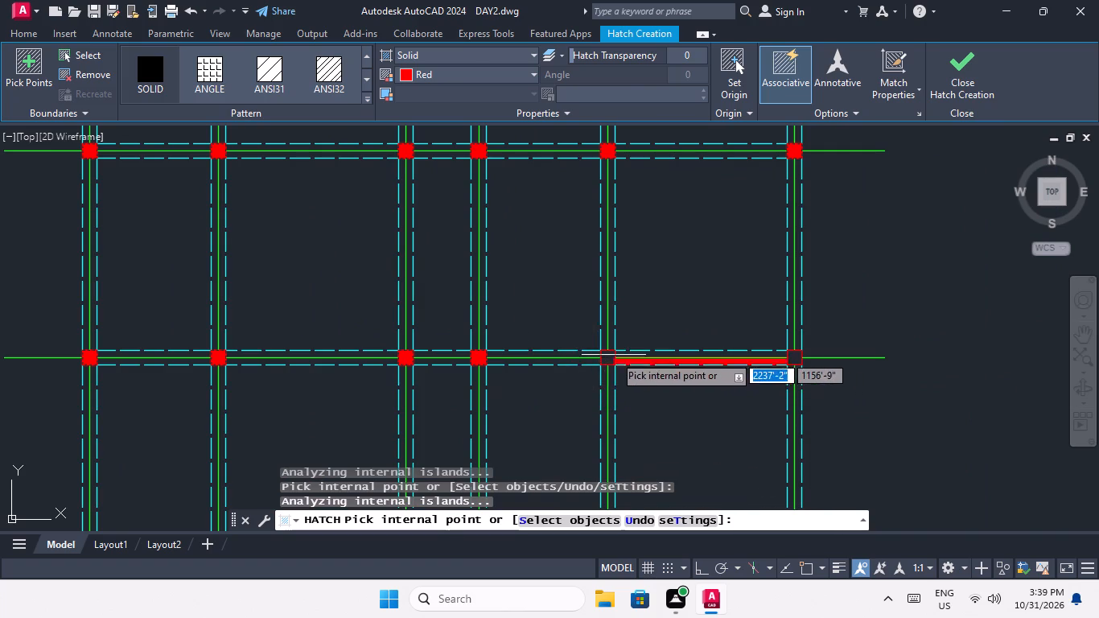
scroll(613, 353, up, 4)
click(597, 378)
scroll(602, 360, down, 4)
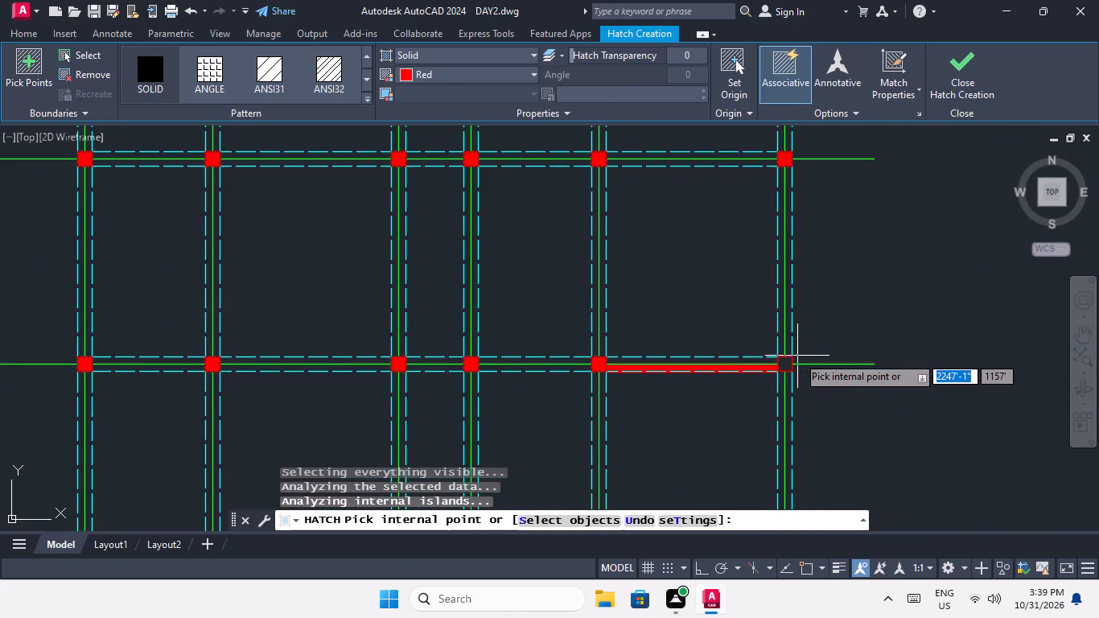
scroll(798, 356, up, 4)
click(710, 409)
Fill the first three intersection boxes from the left in the grid's sixth row with the solid red hatch.
scroll(712, 328, down, 4)
scroll(654, 400, down, 1)
middle_drag(654, 400, 678, 302)
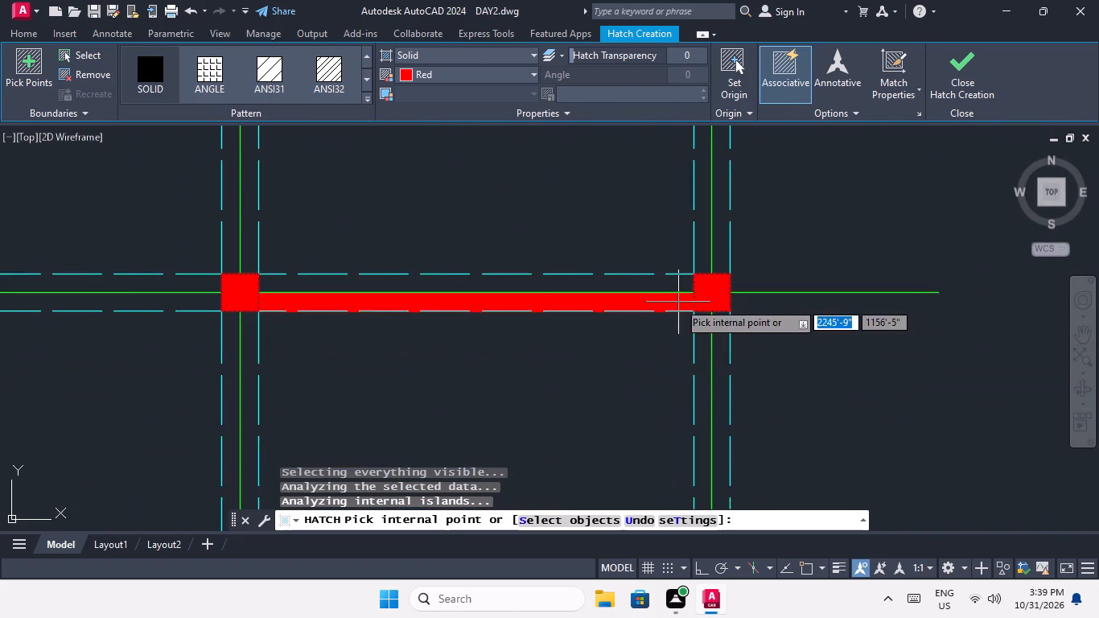
scroll(678, 302, down, 4)
middle_drag(648, 381, 700, 307)
scroll(314, 366, up, 4)
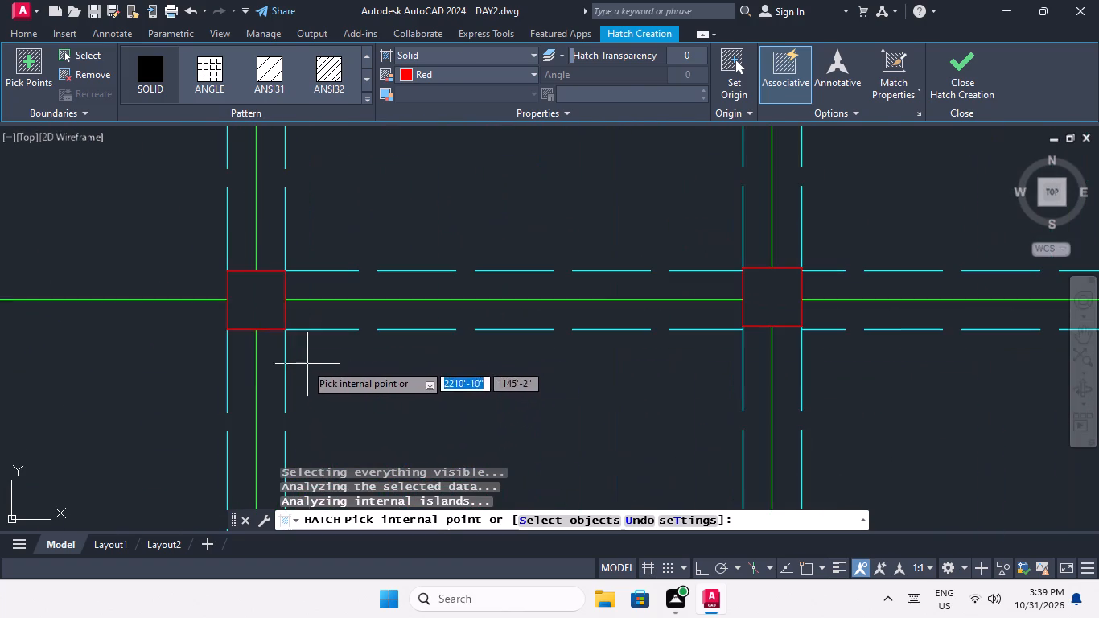
click(247, 307)
scroll(249, 307, down, 3)
scroll(407, 304, up, 3)
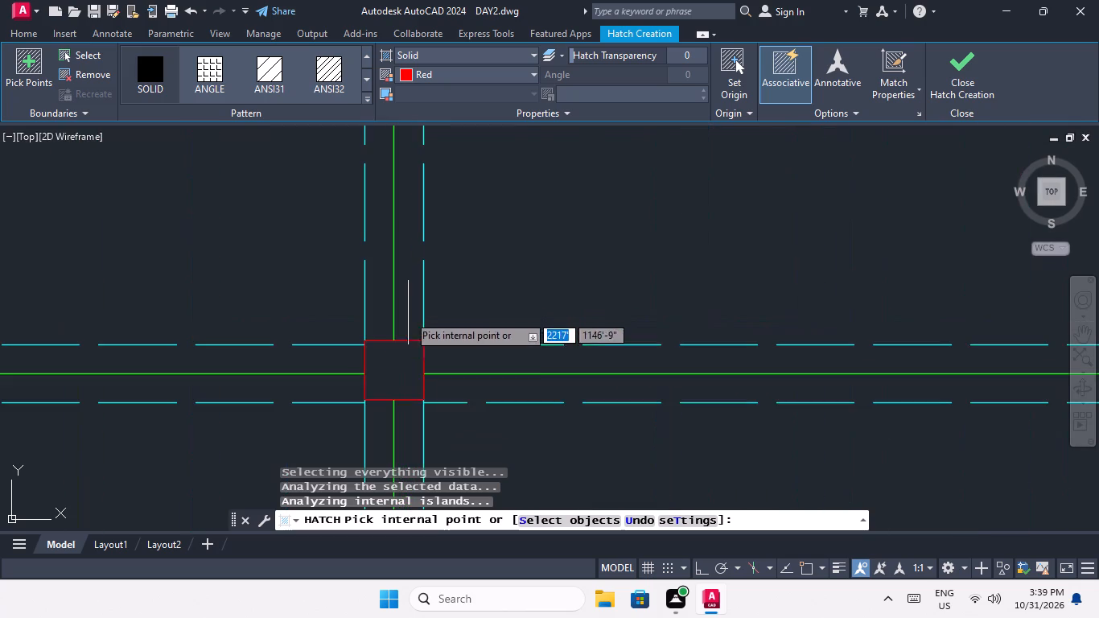
click(391, 375)
scroll(393, 359, down, 3)
middle_drag(488, 412, 422, 301)
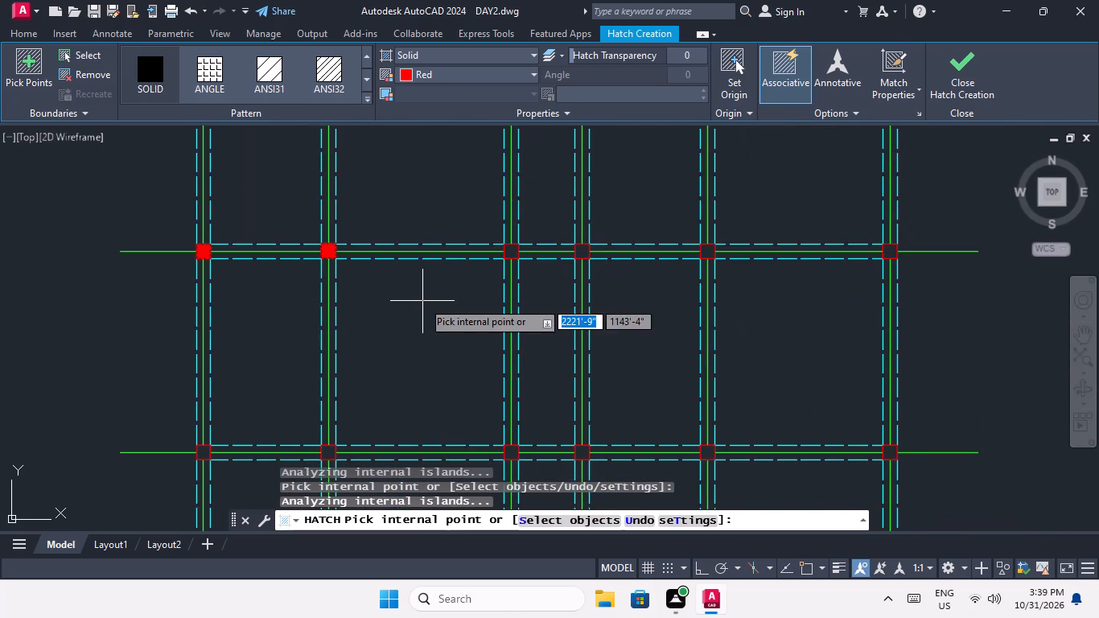
scroll(508, 253, up, 2)
click(511, 249)
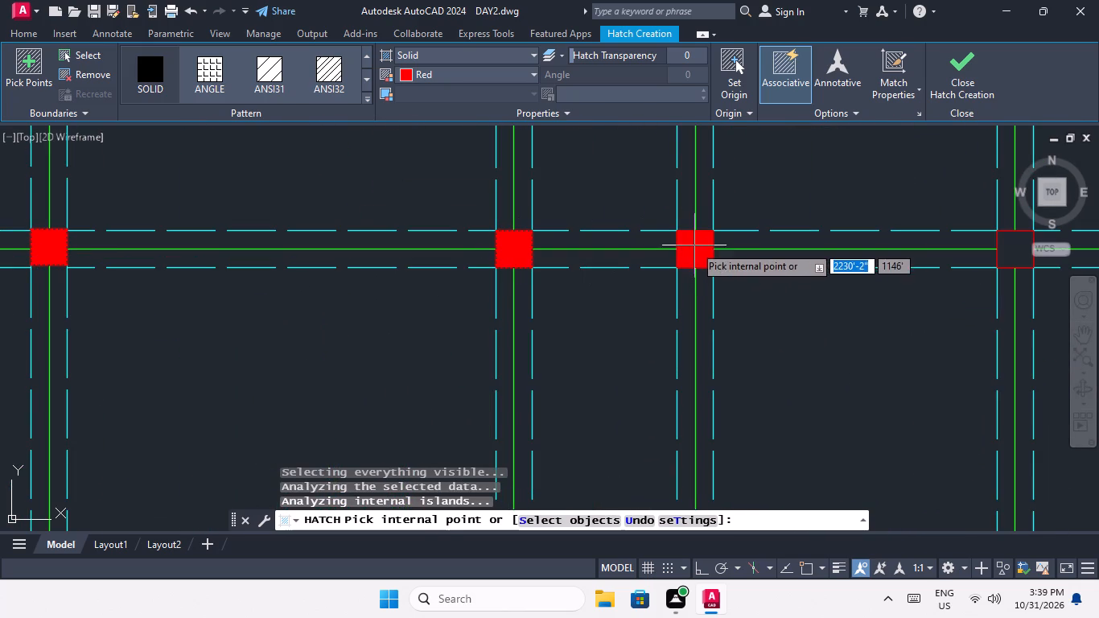
Fill the remaining three intersection boxes of the sixth row with the solid red hatch.
click(695, 246)
scroll(706, 224, down, 2)
scroll(833, 231, up, 3)
click(817, 249)
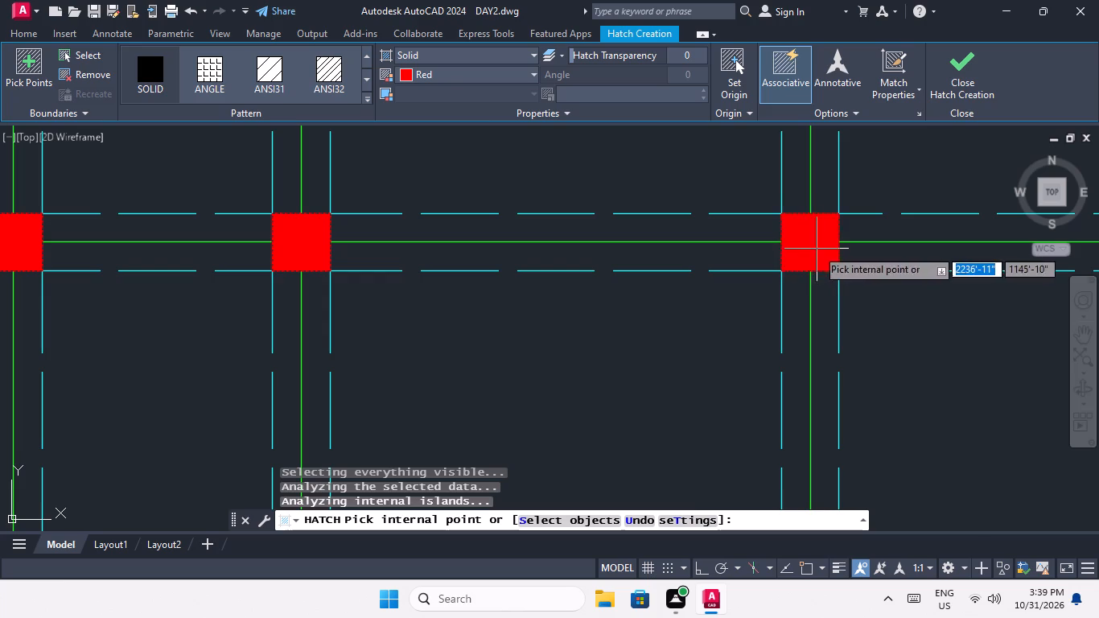
scroll(811, 241, down, 3)
middle_drag(842, 266, 566, 282)
scroll(726, 270, up, 3)
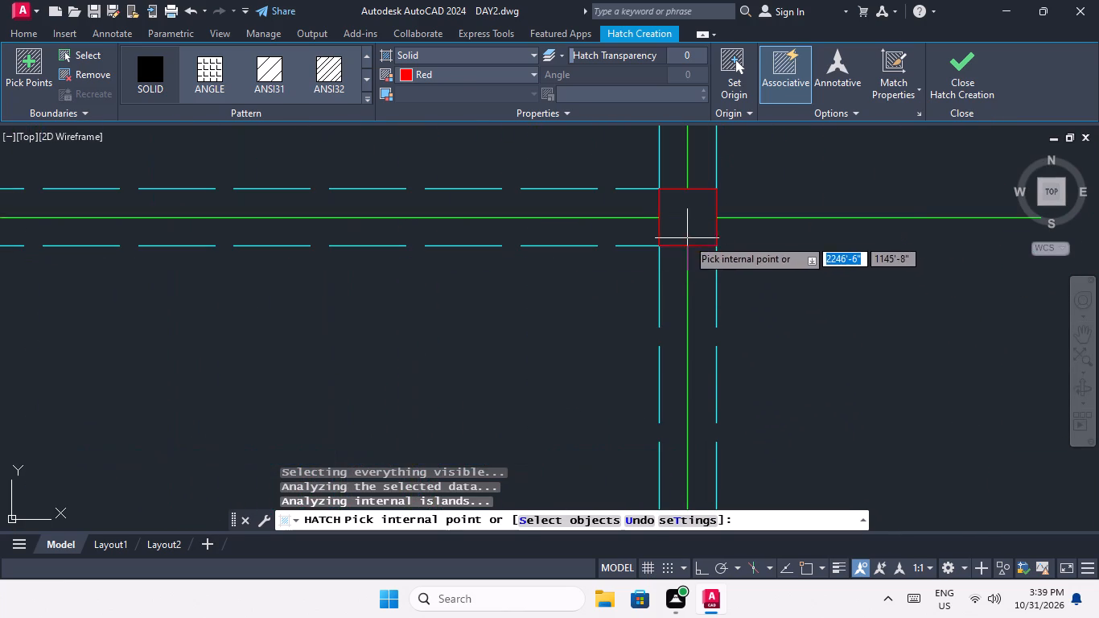
click(681, 213)
Fill the first three intersection boxes from the right in the grid's seventh row with the solid red hatch.
scroll(725, 180, down, 3)
scroll(599, 346, down, 1)
middle_drag(598, 347, 622, 275)
scroll(618, 271, down, 2)
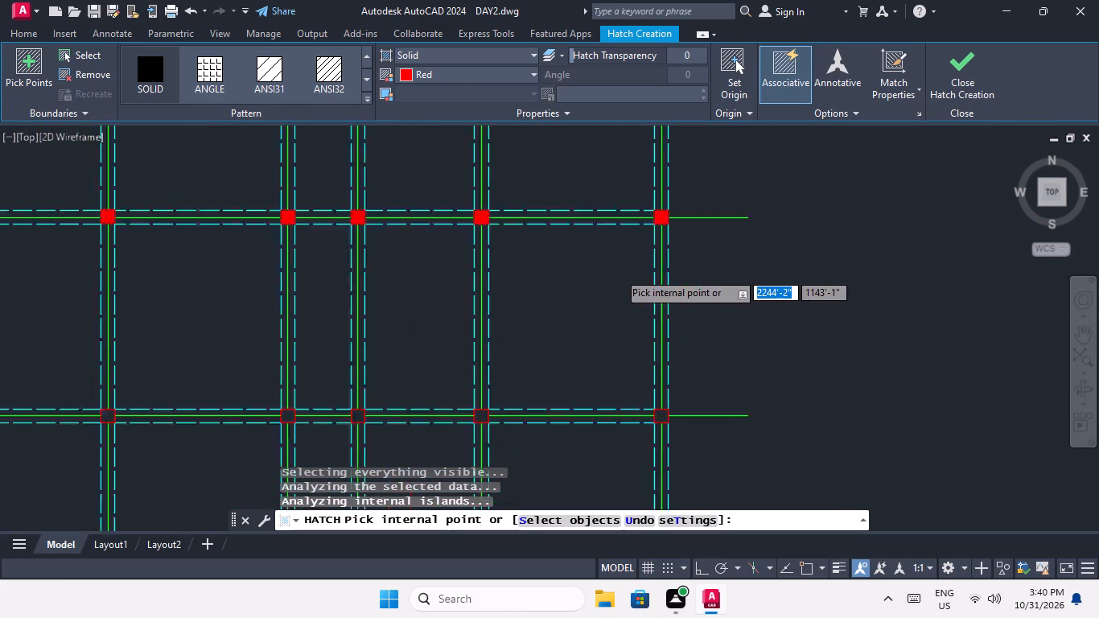
scroll(618, 273, down, 2)
scroll(627, 326, up, 4)
scroll(639, 224, up, 2)
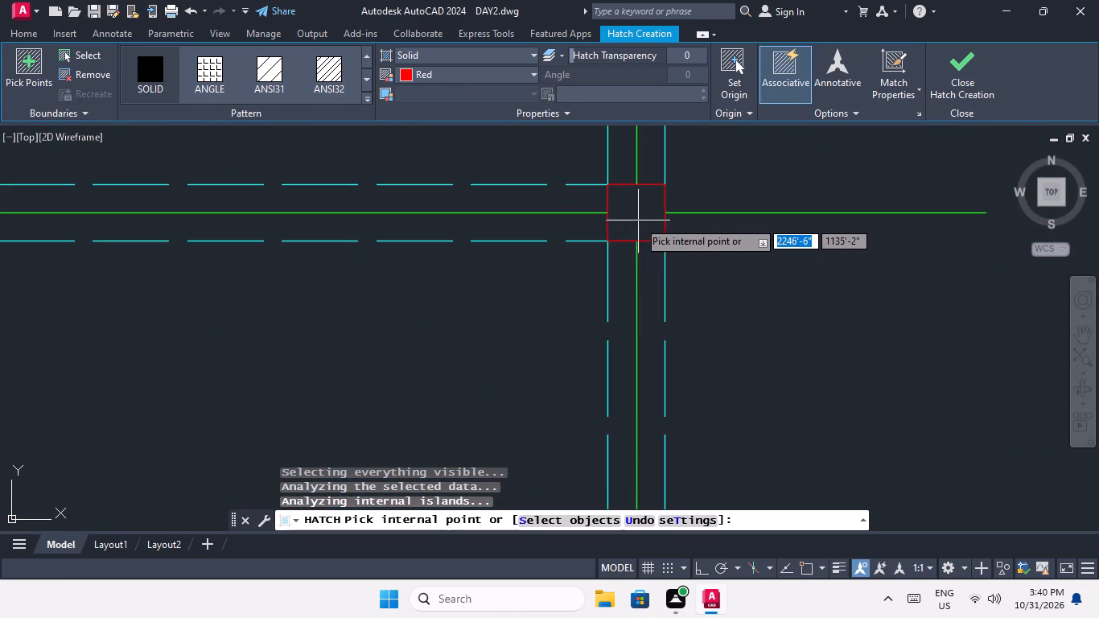
click(637, 215)
scroll(638, 217, down, 3)
scroll(460, 229, up, 3)
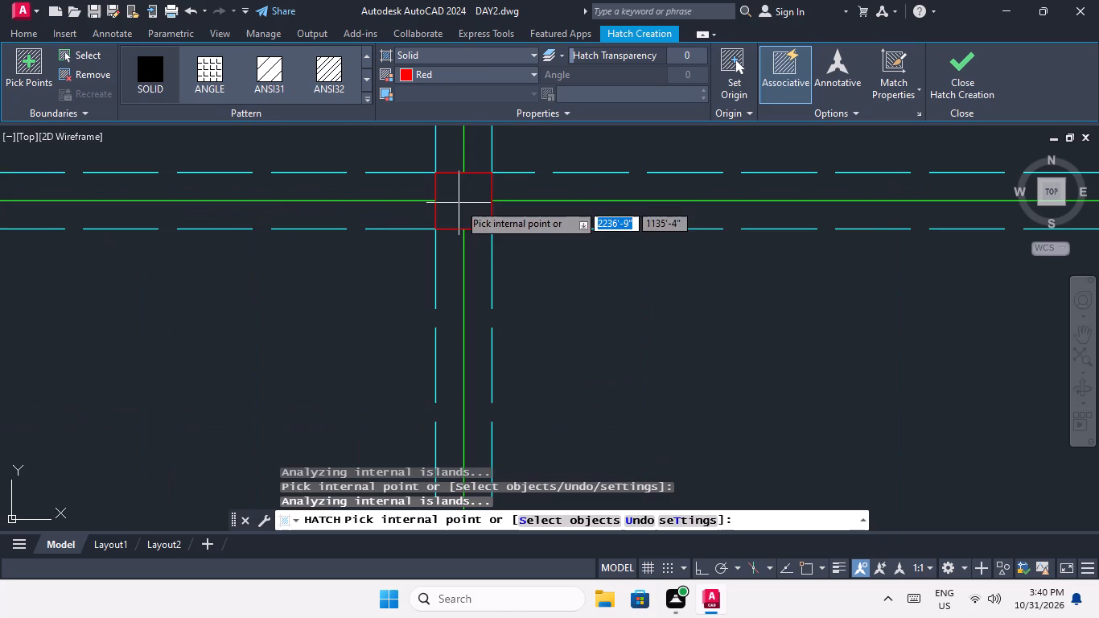
click(459, 203)
scroll(467, 206, down, 3)
middle_drag(401, 257, 519, 266)
scroll(472, 214, up, 2)
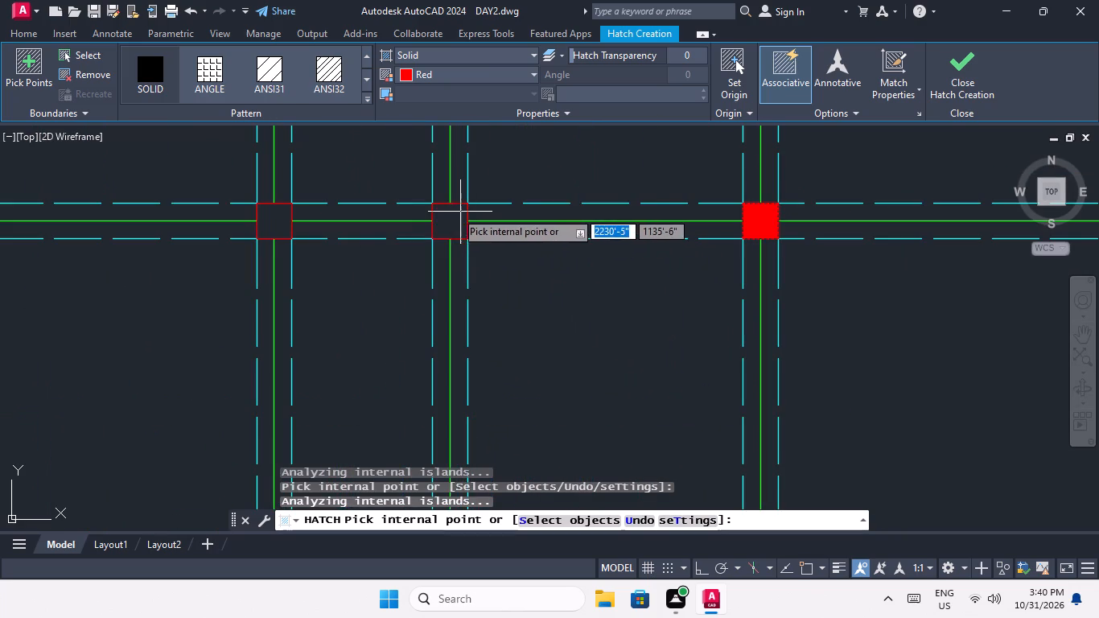
click(447, 220)
Fill the remaining three intersection boxes of the seventh row with the solid red hatch.
scroll(463, 213, down, 2)
scroll(377, 208, up, 3)
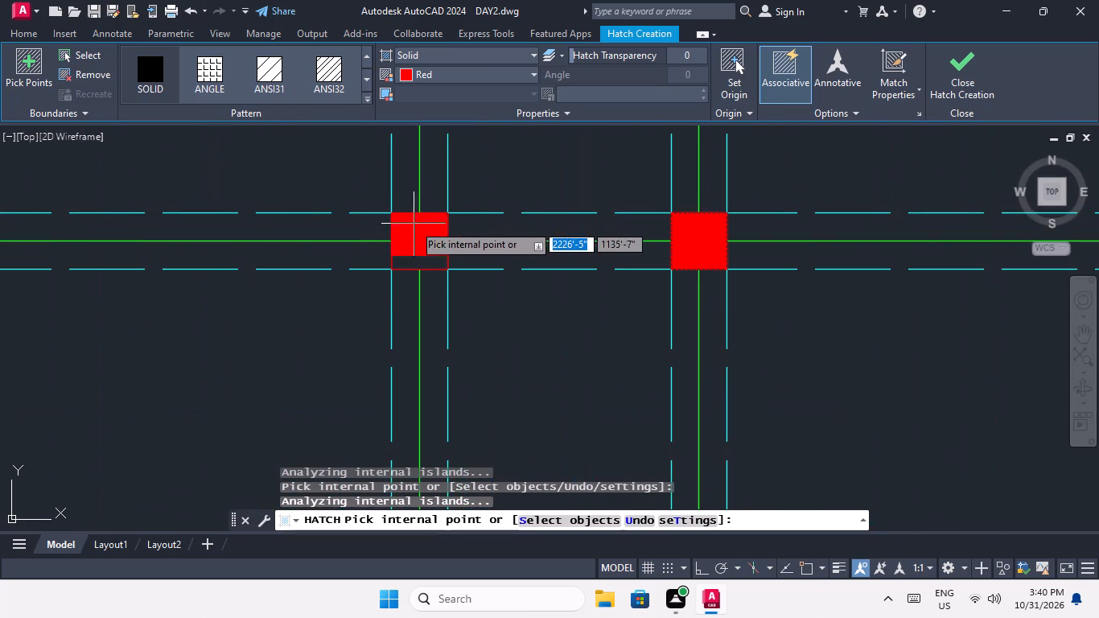
click(412, 228)
scroll(425, 220, down, 3)
scroll(241, 227, up, 3)
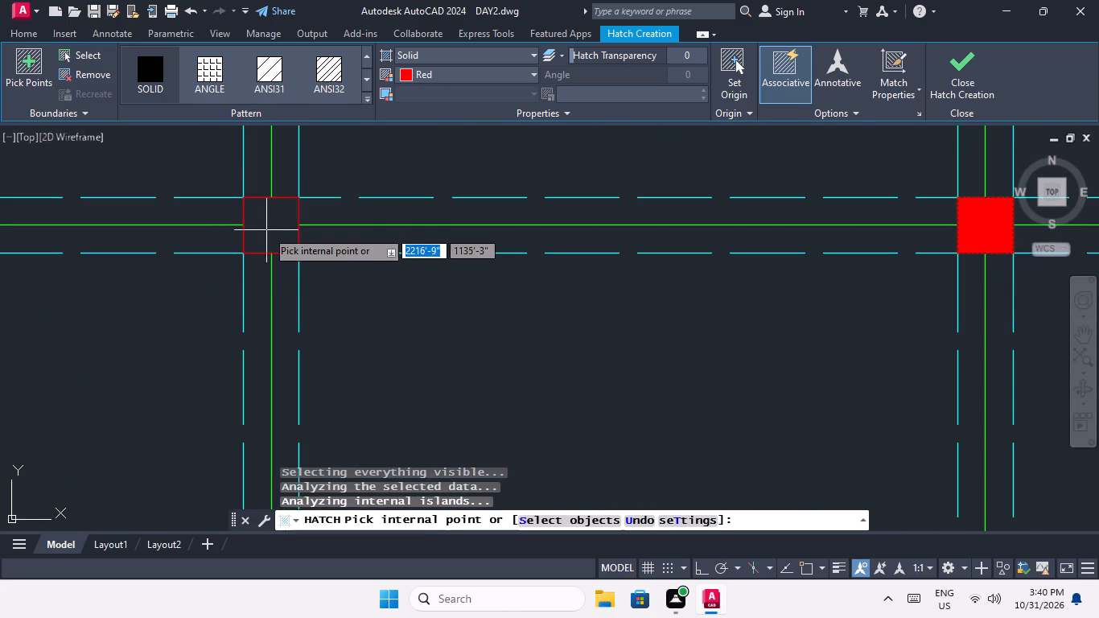
click(268, 229)
scroll(271, 225, down, 3)
scroll(160, 228, up, 4)
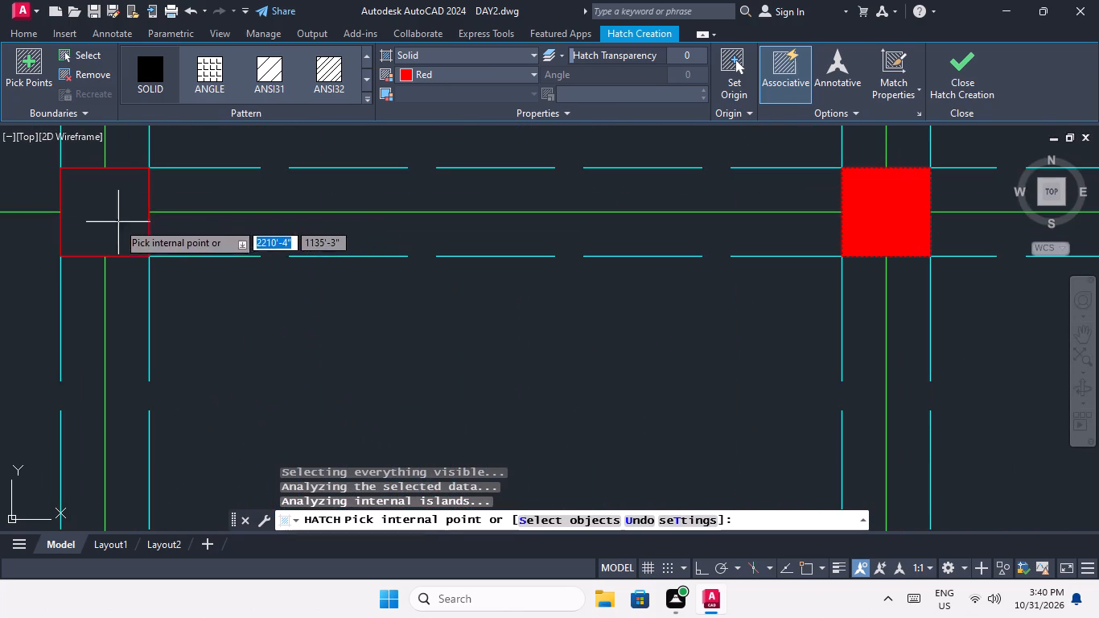
click(113, 221)
Fill the first three intersection boxes from the left in the grid's eighth row with the solid red hatch.
scroll(119, 217, down, 4)
middle_drag(168, 319, 224, 248)
scroll(226, 253, down, 4)
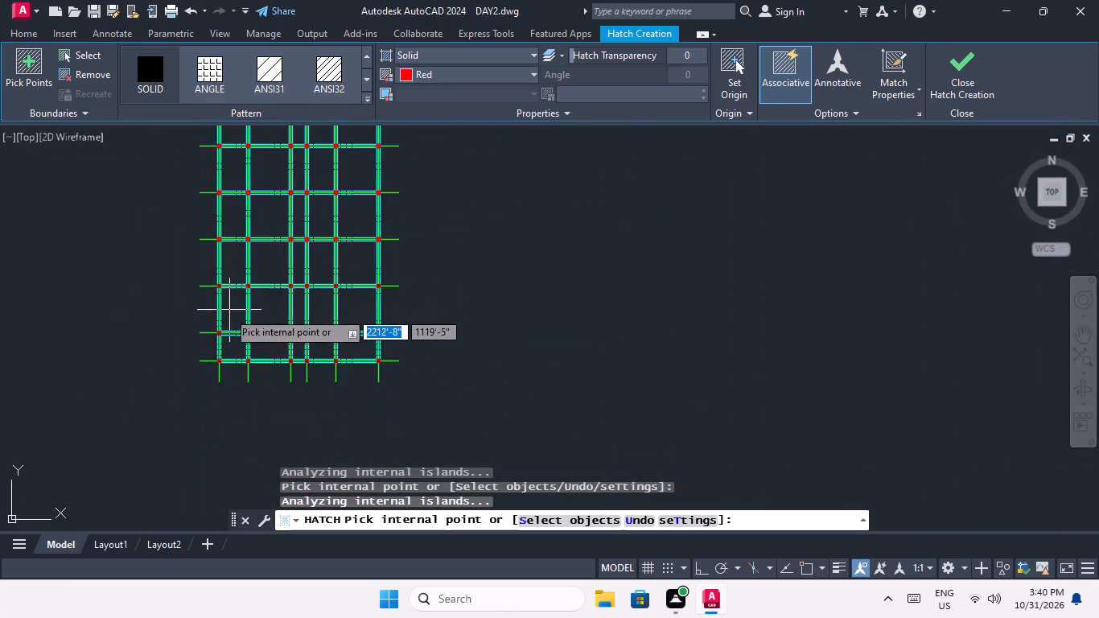
scroll(212, 328, up, 4)
scroll(241, 249, up, 1)
middle_drag(241, 292, 222, 401)
scroll(234, 336, down, 3)
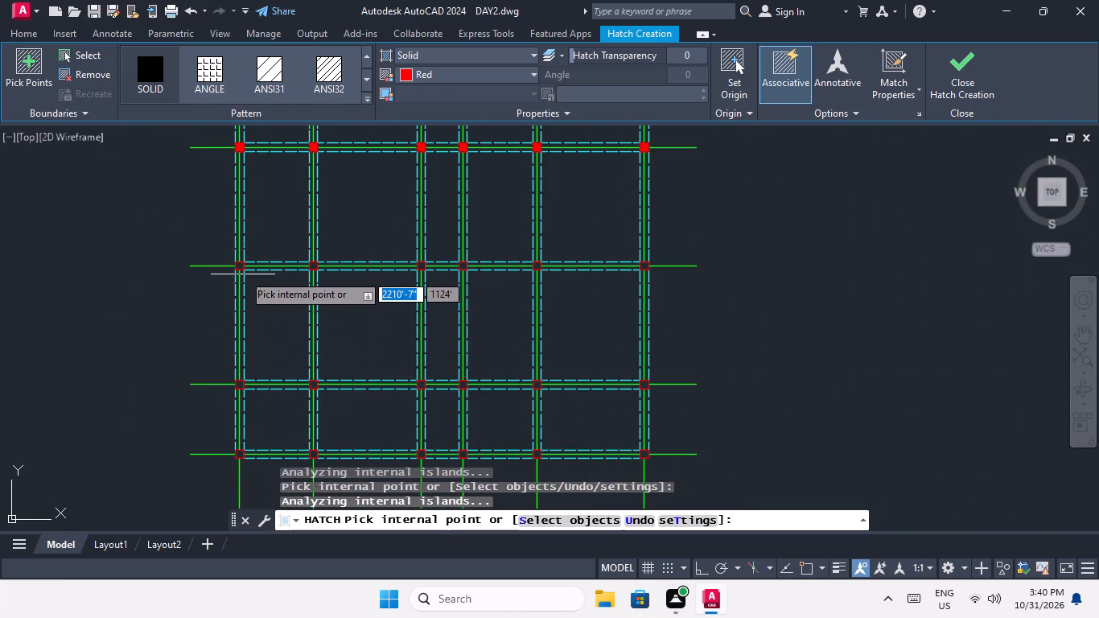
scroll(239, 268, up, 3)
click(238, 262)
scroll(232, 262, down, 3)
scroll(315, 265, up, 3)
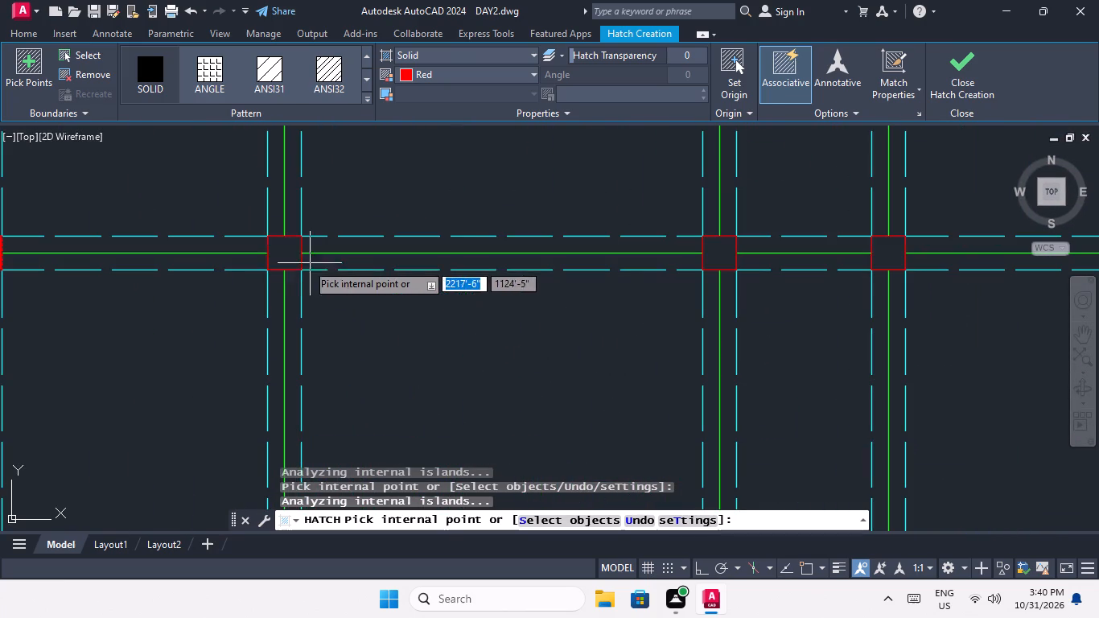
click(282, 255)
scroll(294, 250, down, 3)
scroll(463, 253, up, 3)
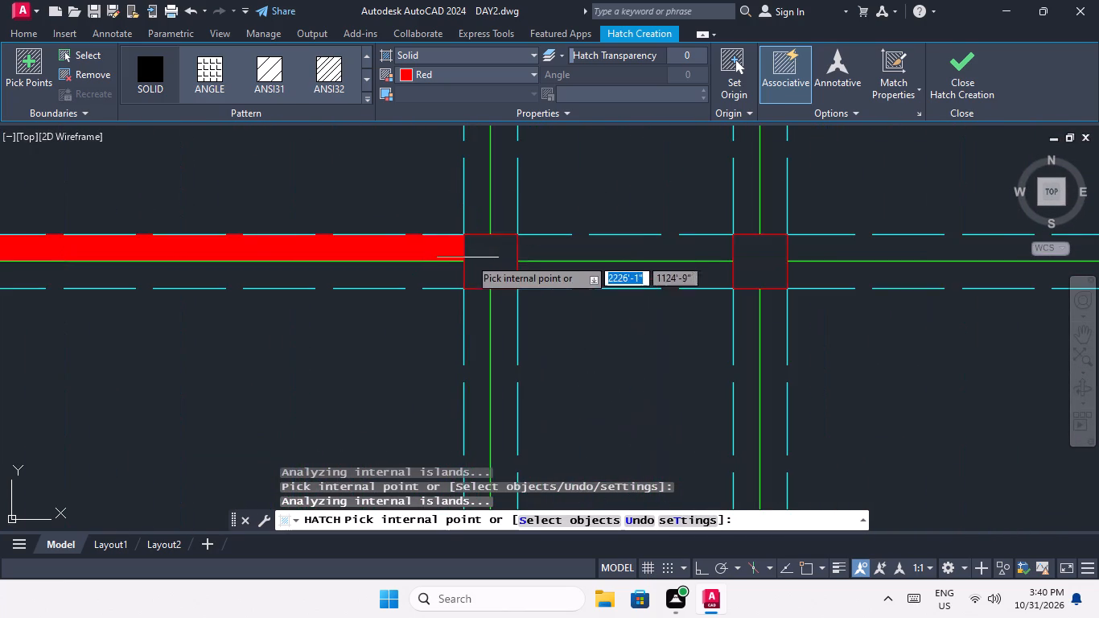
click(494, 266)
Fill the remaining three intersection boxes of the eighth row with the solid red hatch.
scroll(498, 255, down, 3)
scroll(566, 255, up, 4)
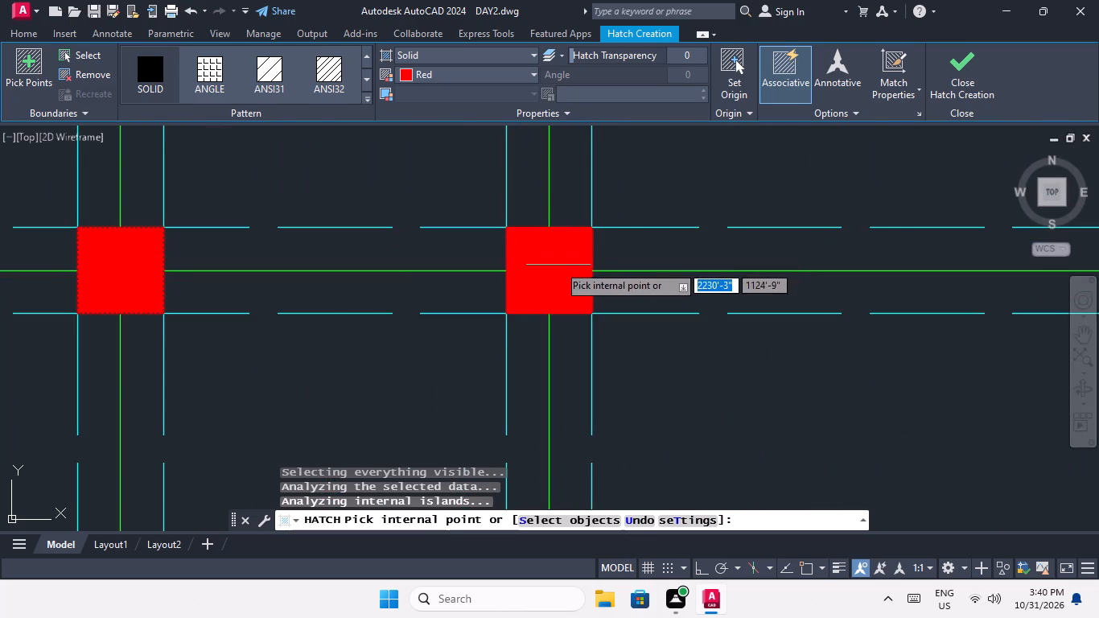
click(558, 265)
scroll(558, 262, down, 5)
scroll(637, 259, up, 4)
click(596, 279)
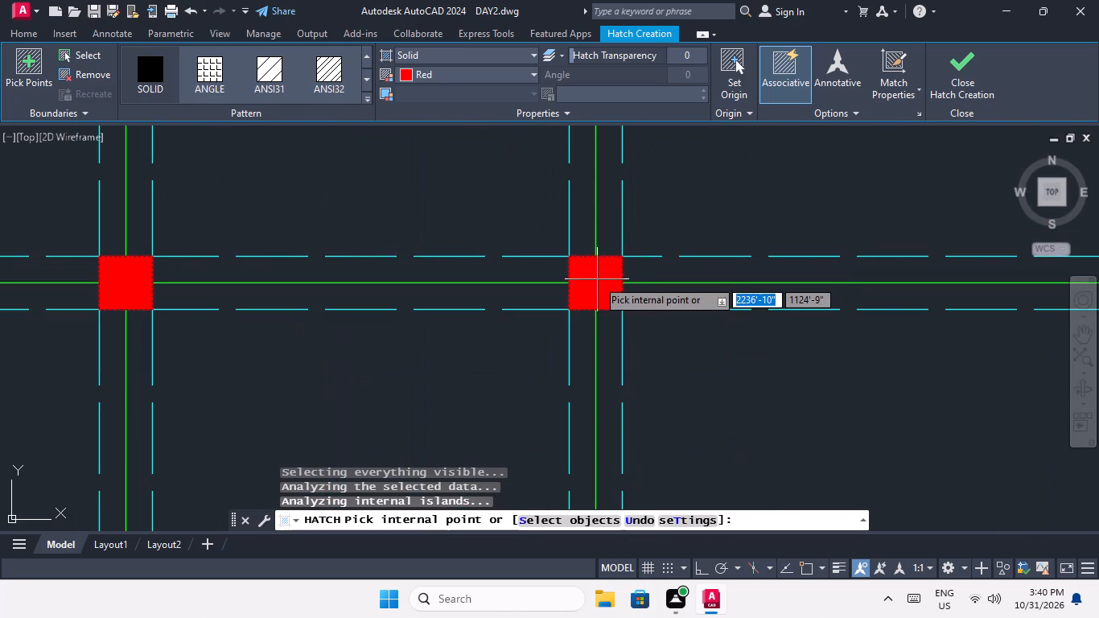
scroll(597, 279, down, 4)
scroll(747, 278, up, 3)
click(831, 291)
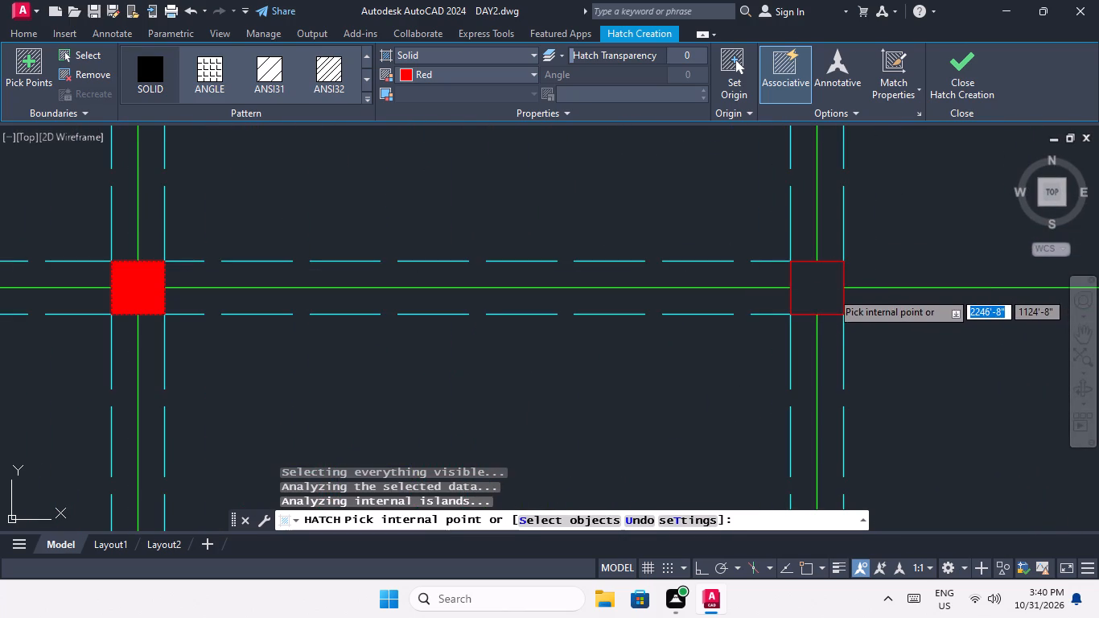
Fill the first three intersection boxes from the left in the grid's ninth row with the solid red hatch.
scroll(825, 263, down, 4)
middle_drag(776, 327, 776, 263)
scroll(425, 322, up, 1)
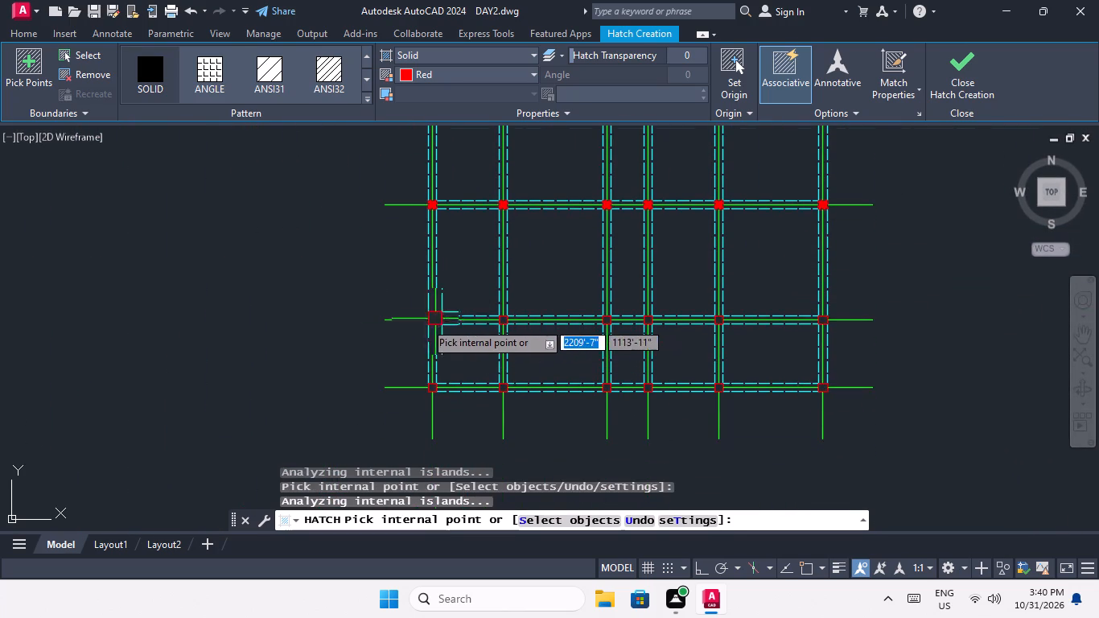
scroll(425, 322, up, 3)
click(456, 311)
scroll(458, 307, down, 4)
scroll(538, 315, up, 4)
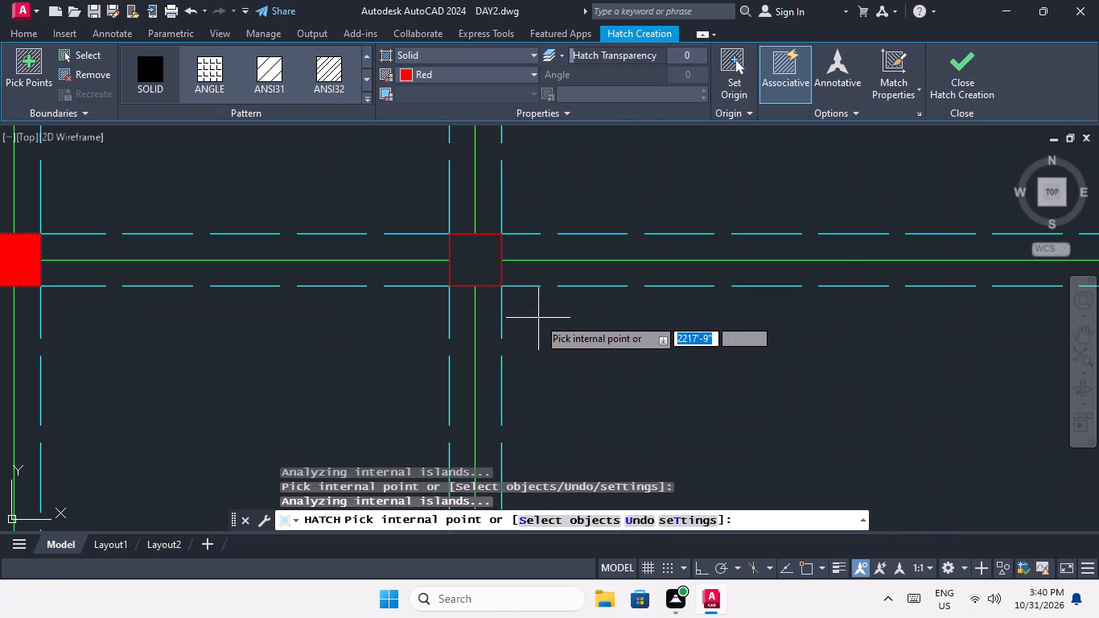
click(477, 262)
scroll(492, 260, down, 4)
scroll(656, 270, up, 3)
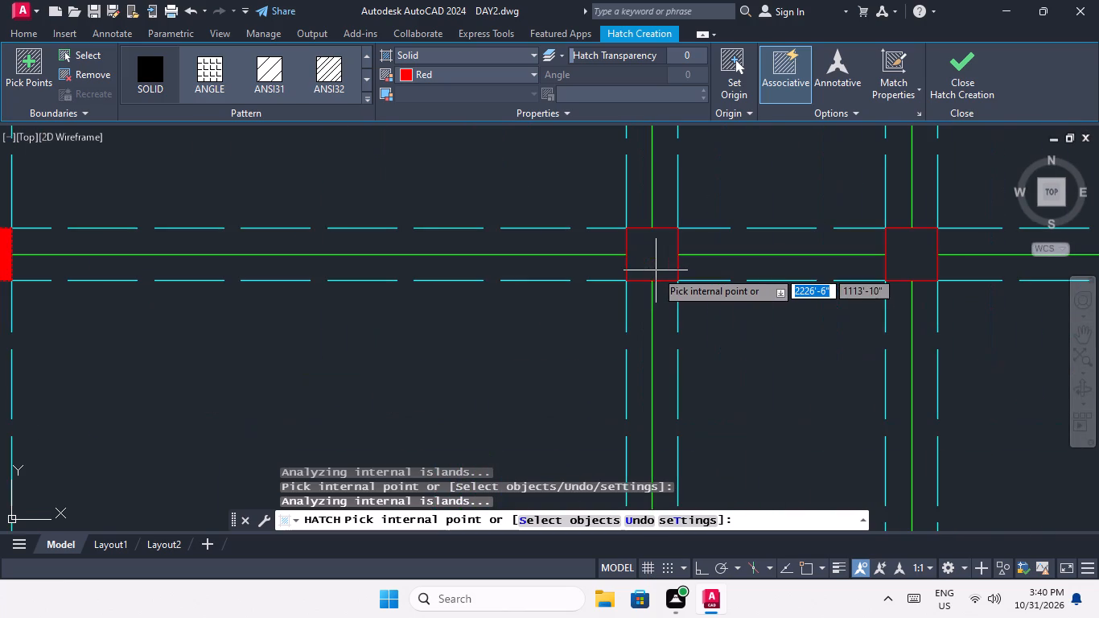
click(657, 254)
Fill the remaining three intersection boxes of the ninth row with the solid red hatch.
scroll(657, 254, down, 4)
middle_drag(671, 282, 354, 343)
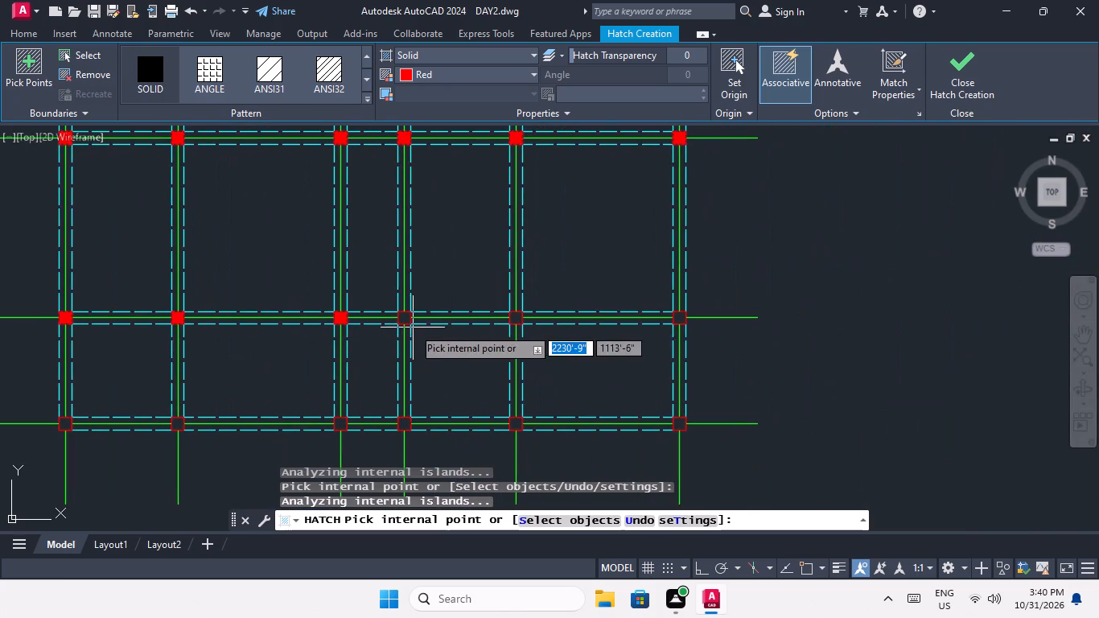
scroll(393, 332, up, 4)
click(452, 243)
scroll(453, 243, down, 5)
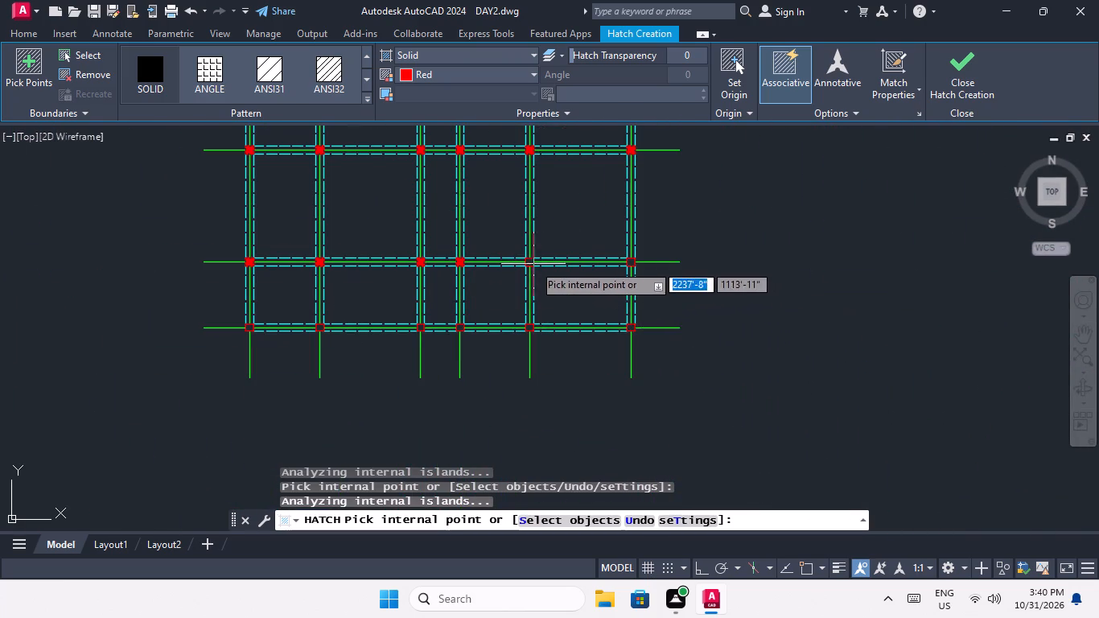
scroll(536, 266, up, 4)
click(496, 238)
scroll(503, 235, down, 4)
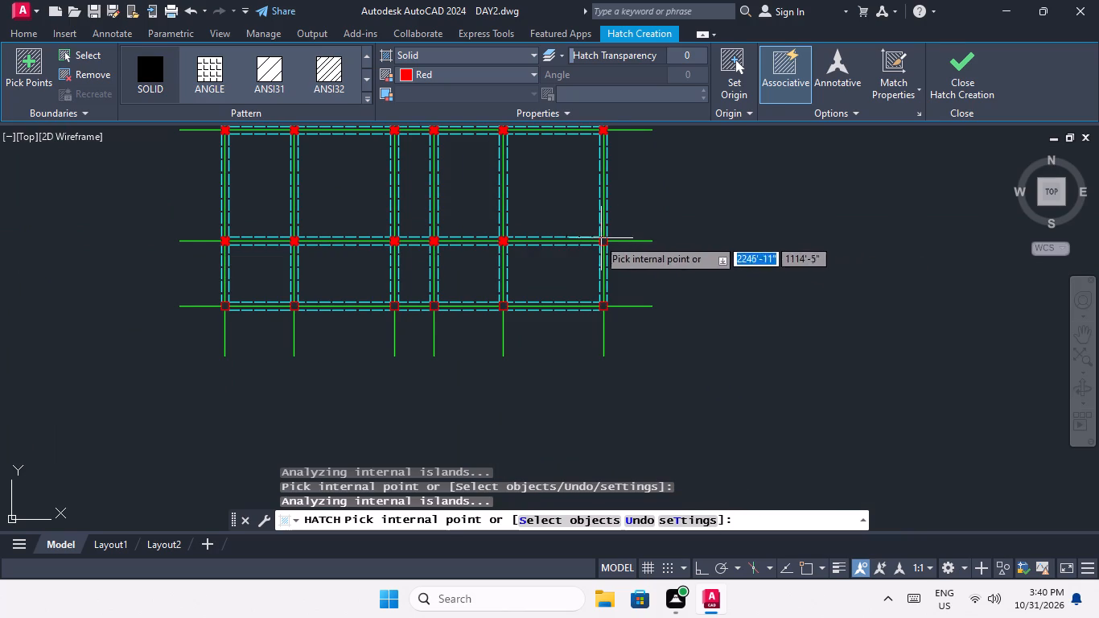
scroll(593, 239, up, 3)
click(641, 250)
Fill the first three intersection boxes from the right in the grid's bottom row with the solid red hatch.
scroll(641, 248, down, 3)
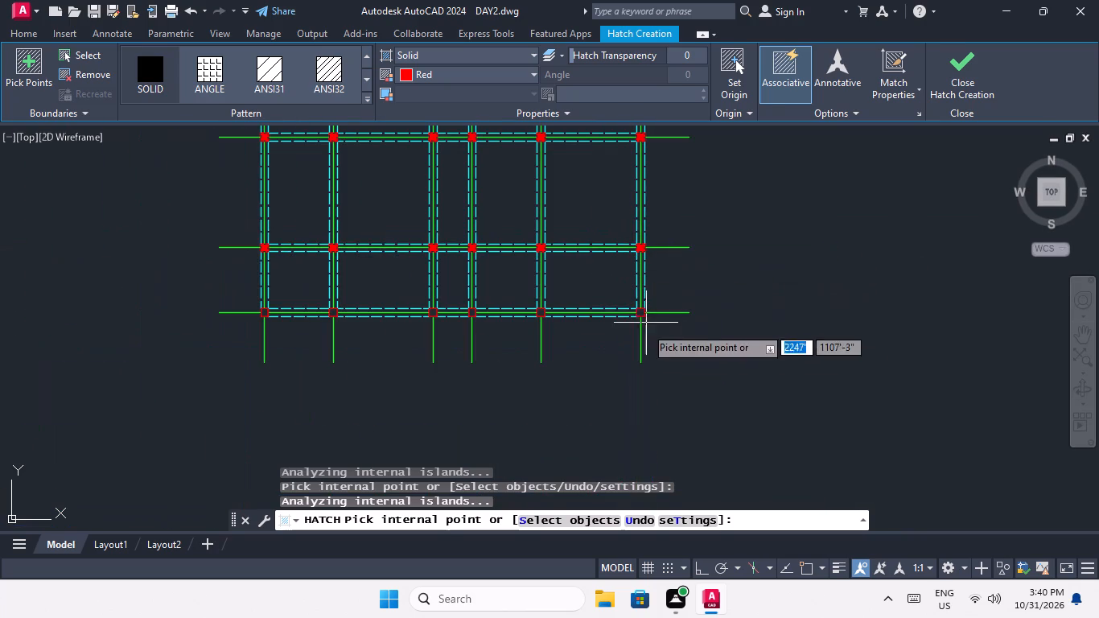
scroll(640, 315, up, 4)
click(644, 305)
scroll(644, 305, down, 4)
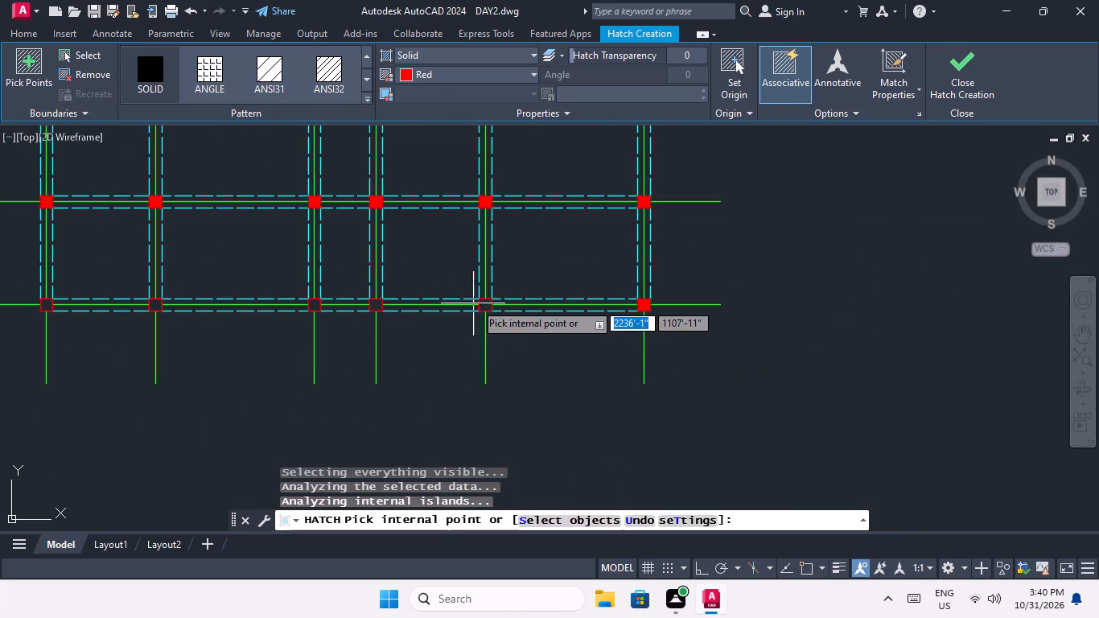
scroll(482, 299, up, 4)
click(504, 331)
scroll(517, 322, down, 5)
scroll(461, 328, up, 3)
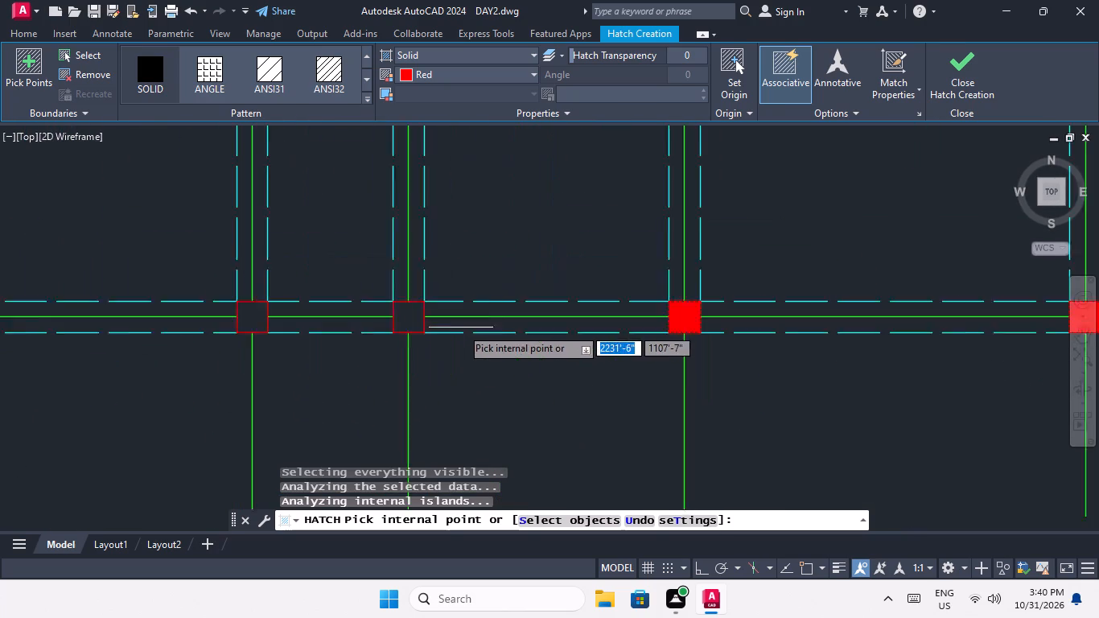
scroll(461, 328, up, 1)
click(370, 299)
Fill the remaining three intersection boxes of the grid's bottom row with the solid red hatch and end the Hatch command.
scroll(386, 311, down, 3)
scroll(311, 309, up, 3)
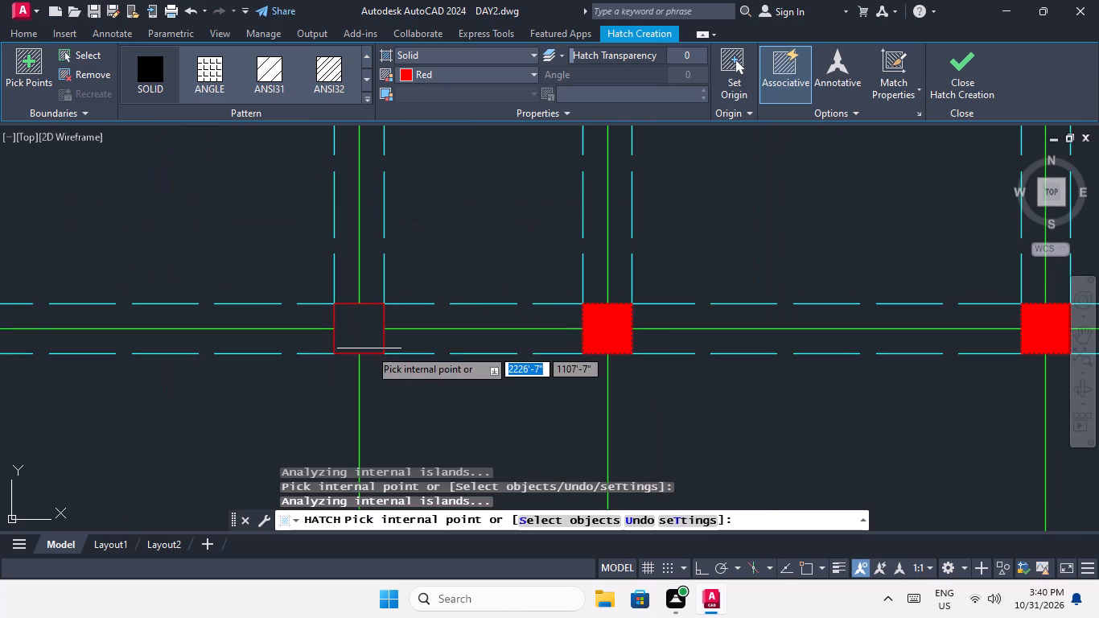
click(365, 334)
scroll(379, 329, down, 4)
scroll(283, 336, up, 5)
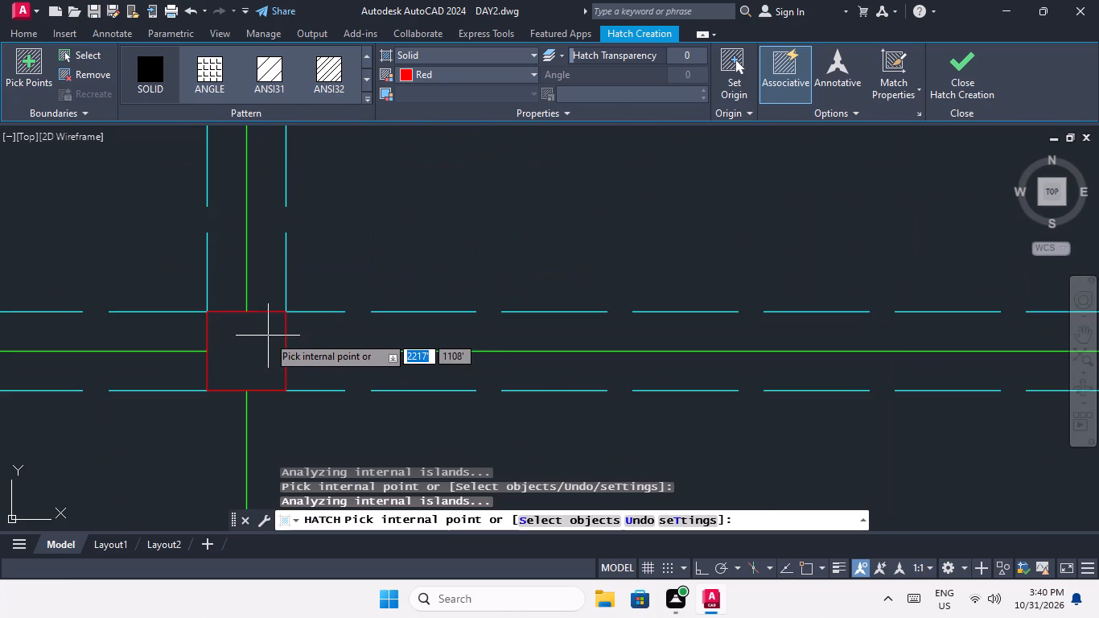
click(258, 338)
scroll(269, 338, down, 4)
scroll(183, 351, up, 4)
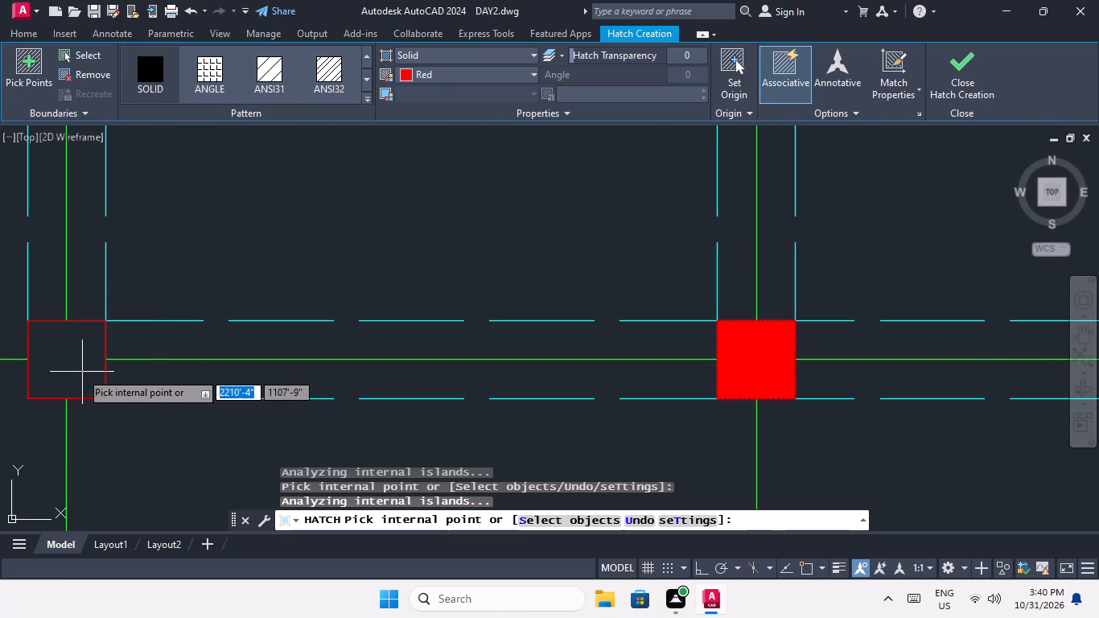
click(80, 369)
scroll(84, 364, down, 5)
middle_drag(191, 406, 342, 459)
scroll(404, 455, down, 2)
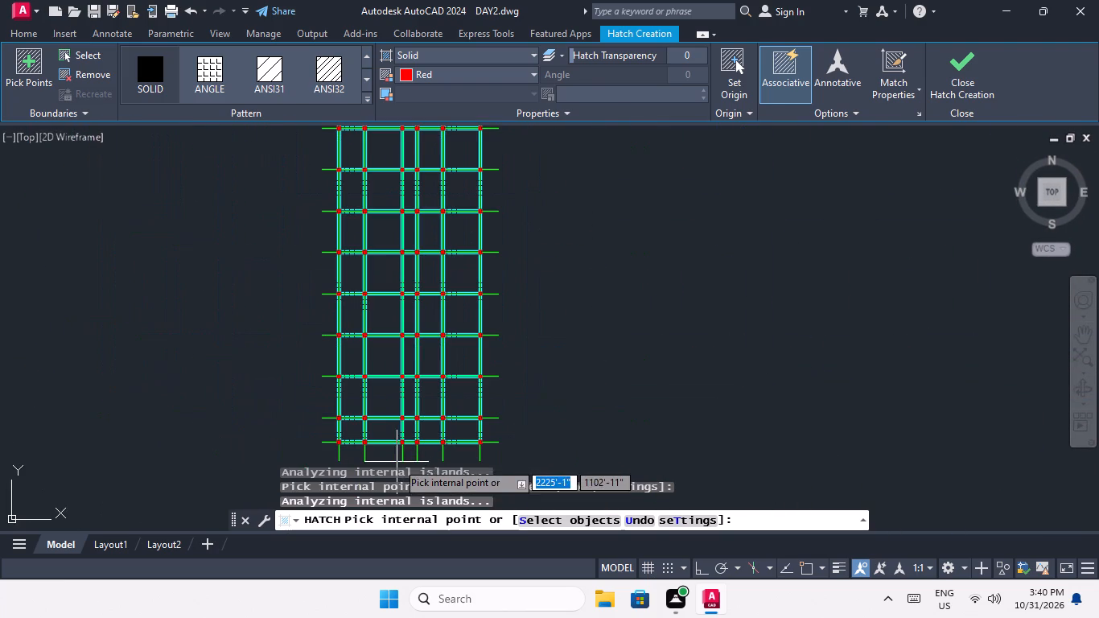
key(Escape)
key(Escape)
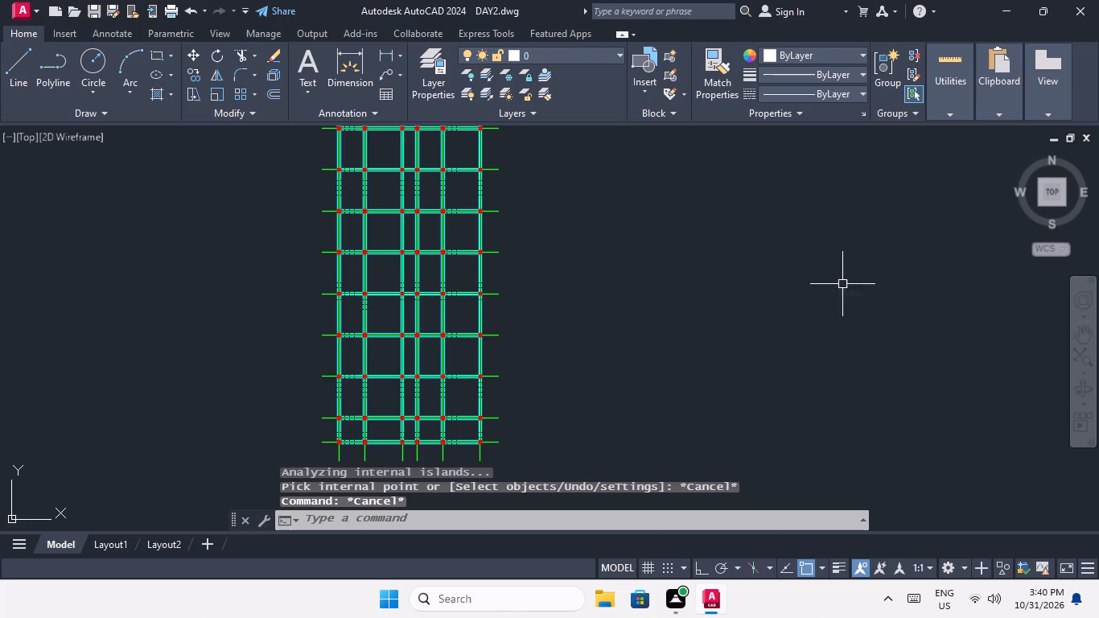
Save the drawing.
key(ctrl+s)
Move the whole grid plan about 75'-9" horizontally toward the white floor plans, with Ortho on.
scroll(607, 296, down, 1)
middle_drag(607, 296, 574, 483)
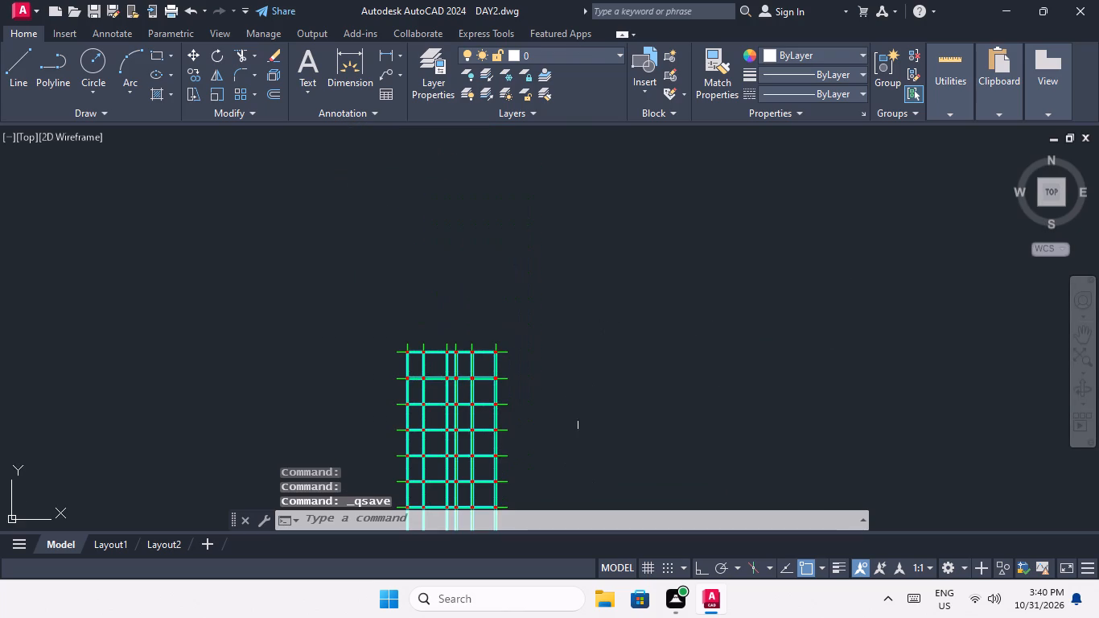
middle_drag(582, 425, 581, 294)
scroll(566, 294, down, 1)
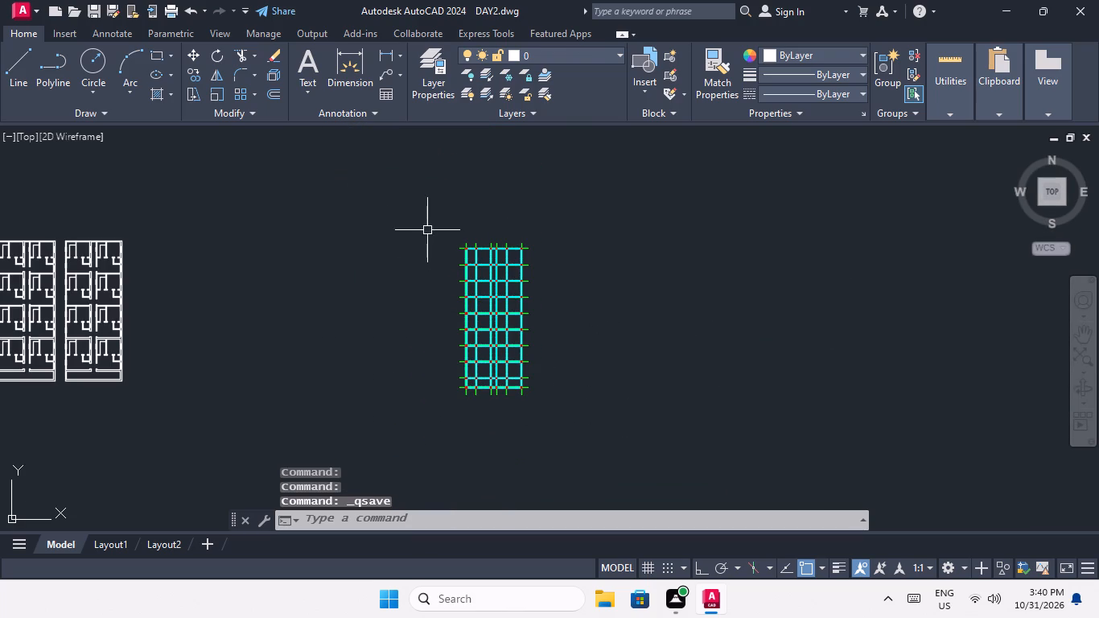
drag(427, 224, 442, 233)
click(551, 439)
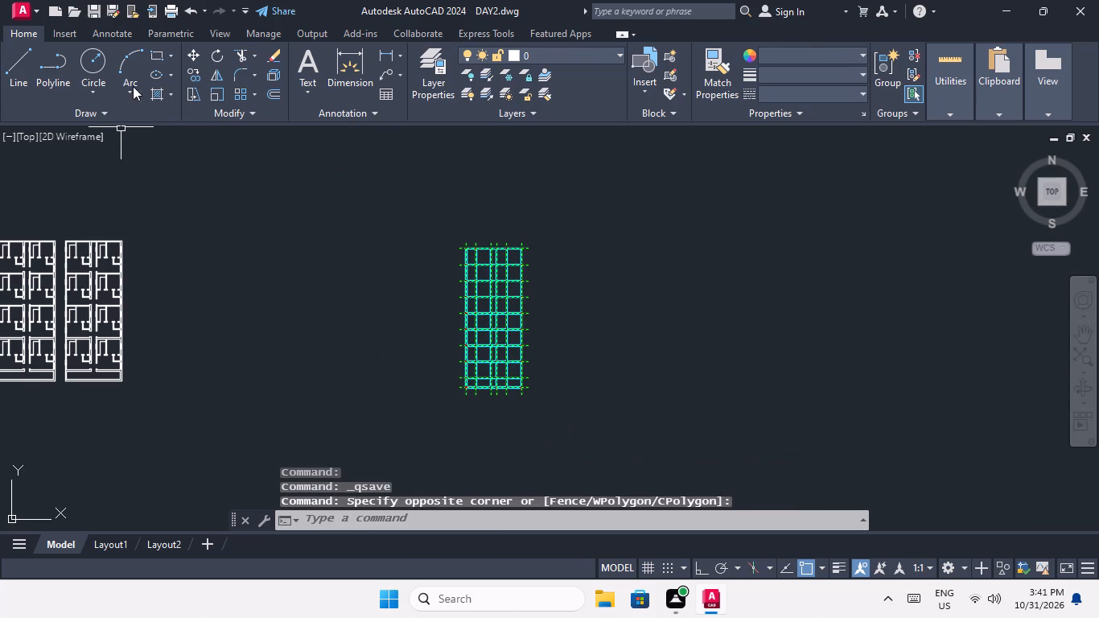
click(188, 57)
scroll(459, 262, up, 4)
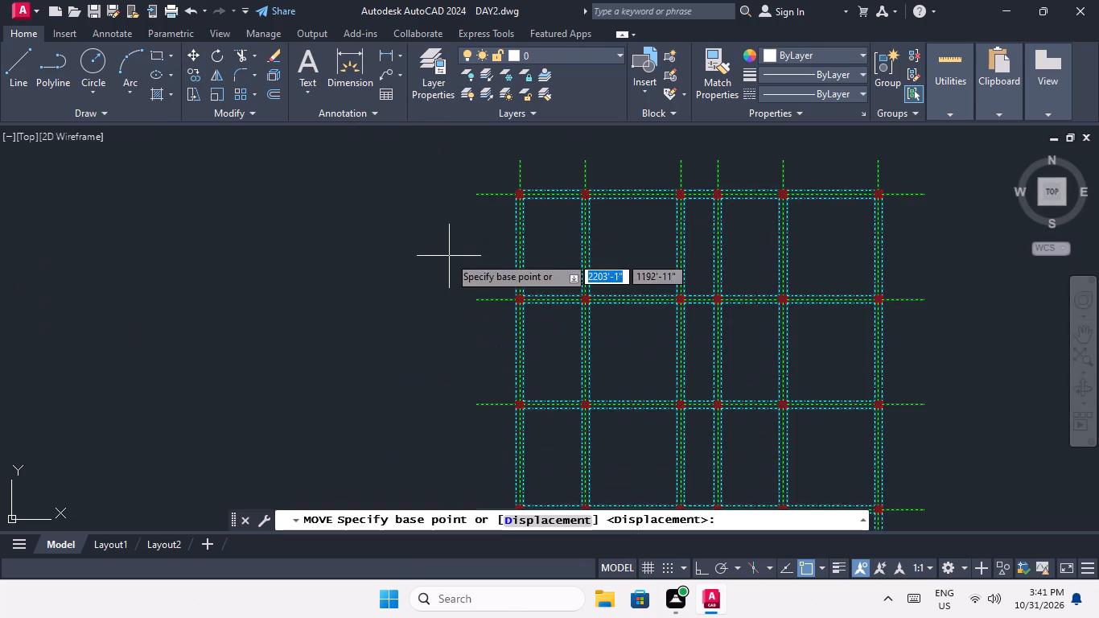
drag(471, 195, 451, 203)
middle_drag(303, 237, 439, 239)
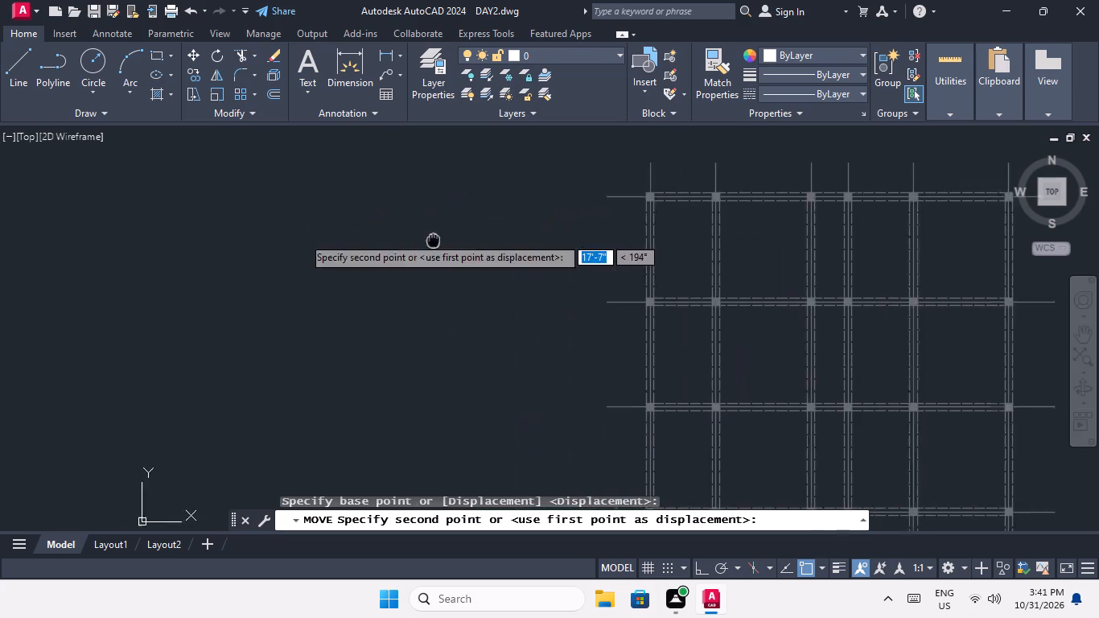
middle_drag(439, 239, 468, 237)
scroll(469, 235, down, 3)
drag(703, 566, 696, 562)
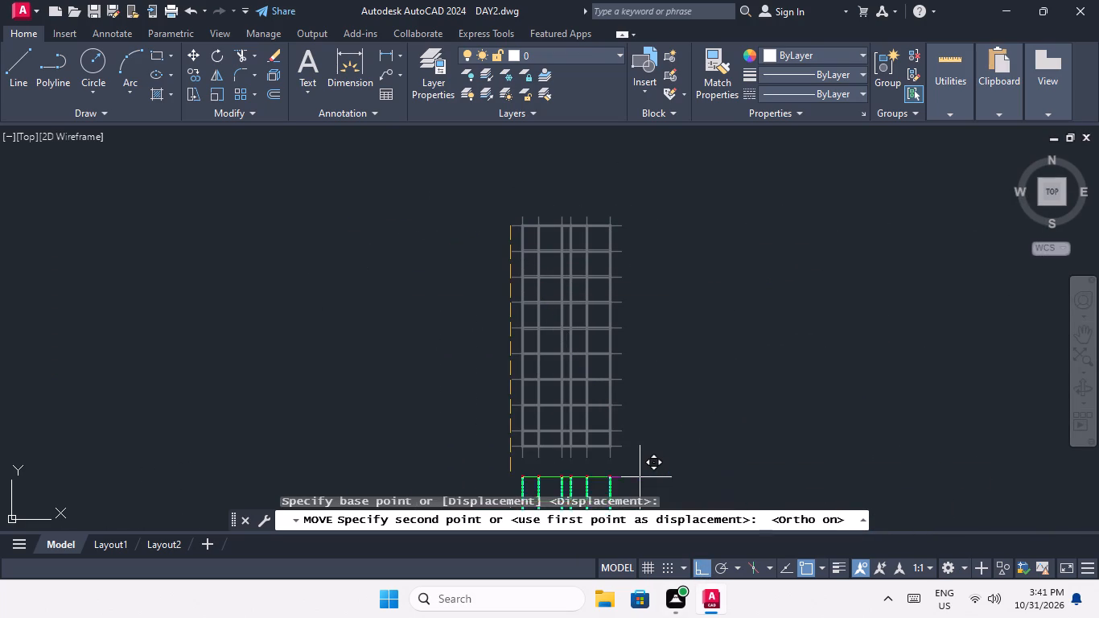
middle_drag(398, 288, 547, 306)
scroll(545, 289, down, 2)
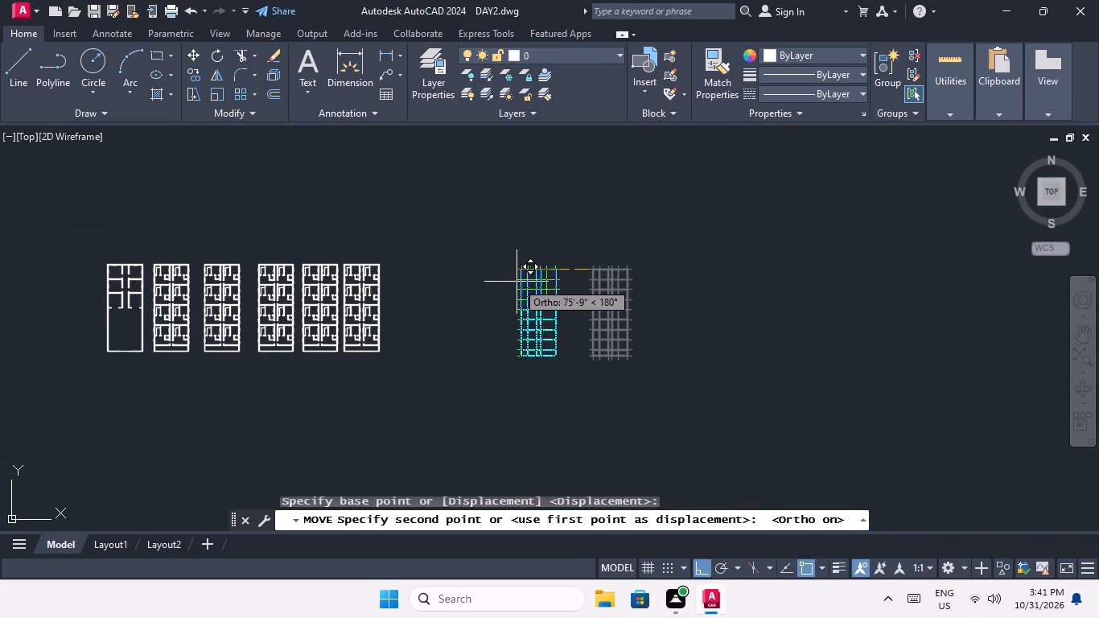
click(517, 282)
key(Escape)
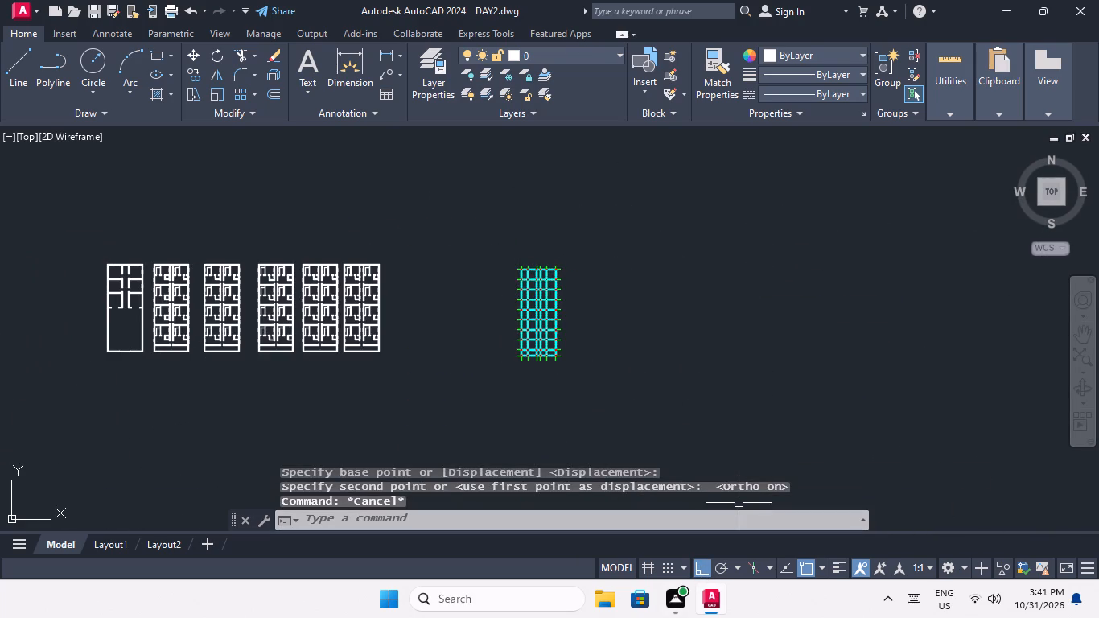
Save the drawing with the grid plan in its new position.
key(ctrl+s)
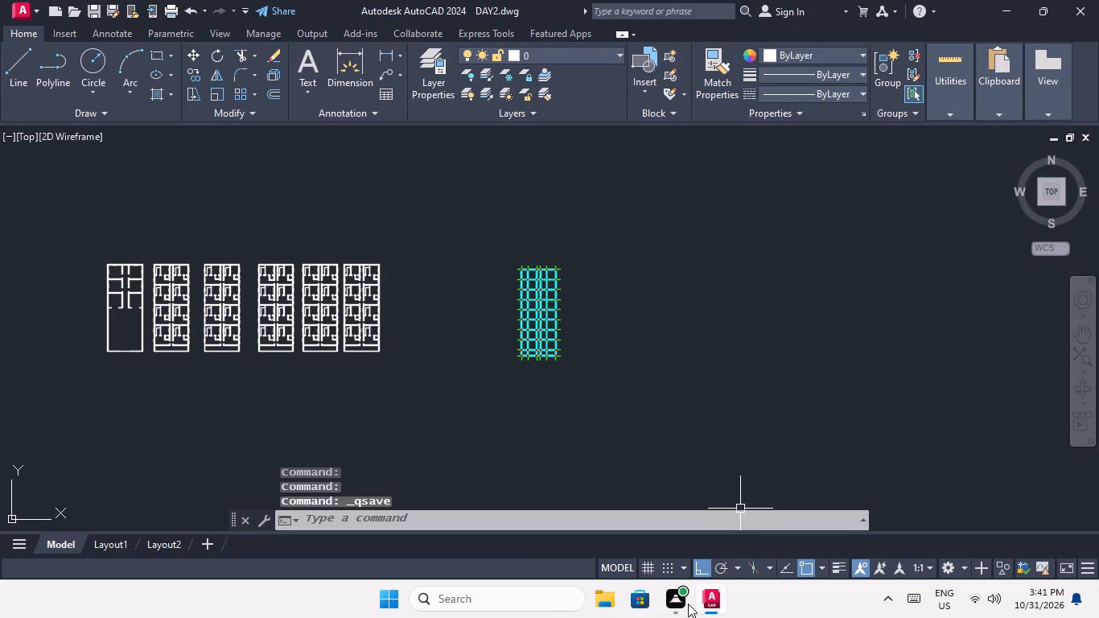
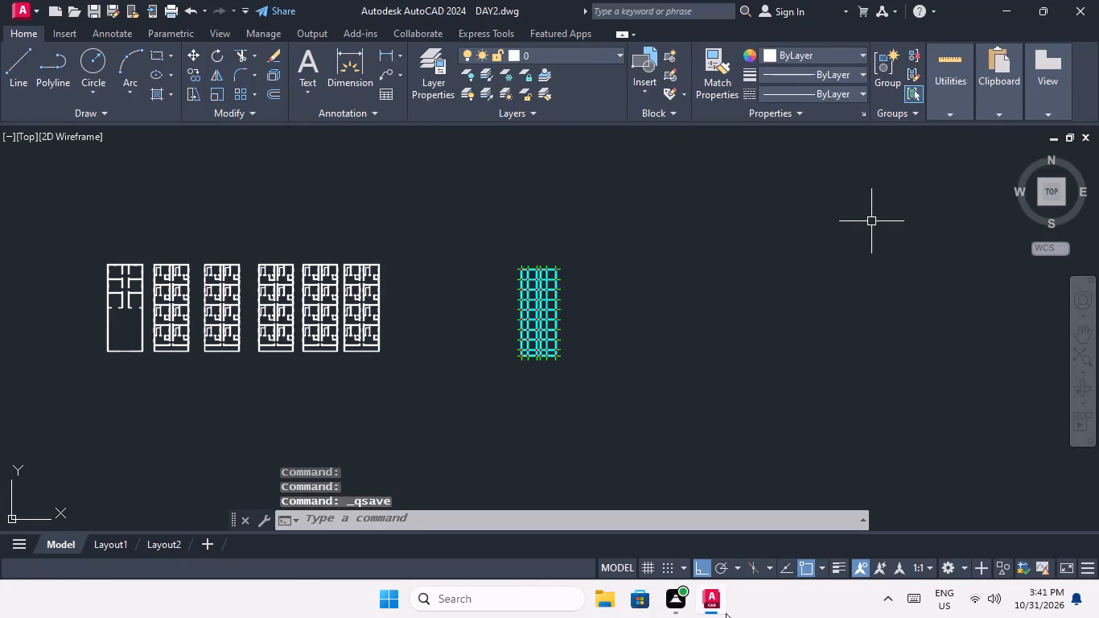
Switch to Windows and bring up the computer's power options, with the saved drawing left open.
click(384, 604)
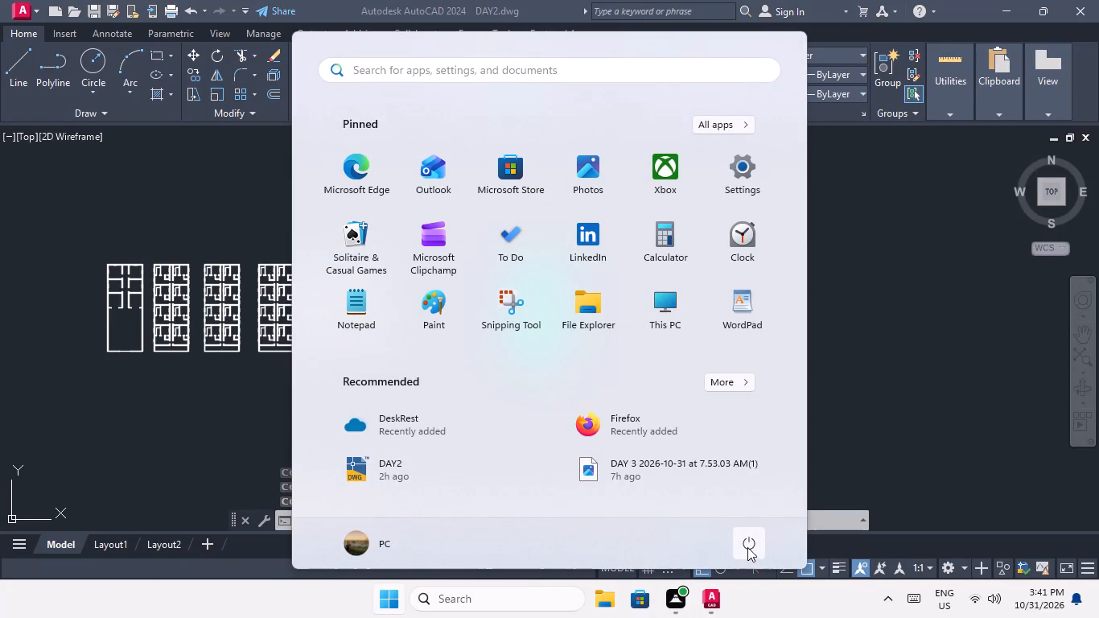
click(747, 544)
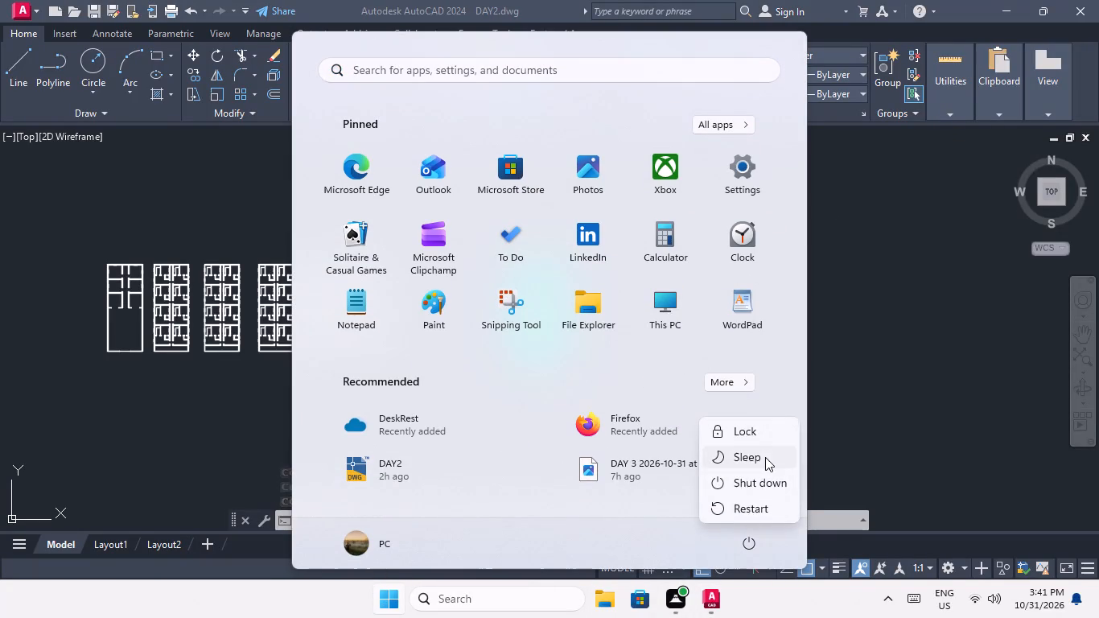
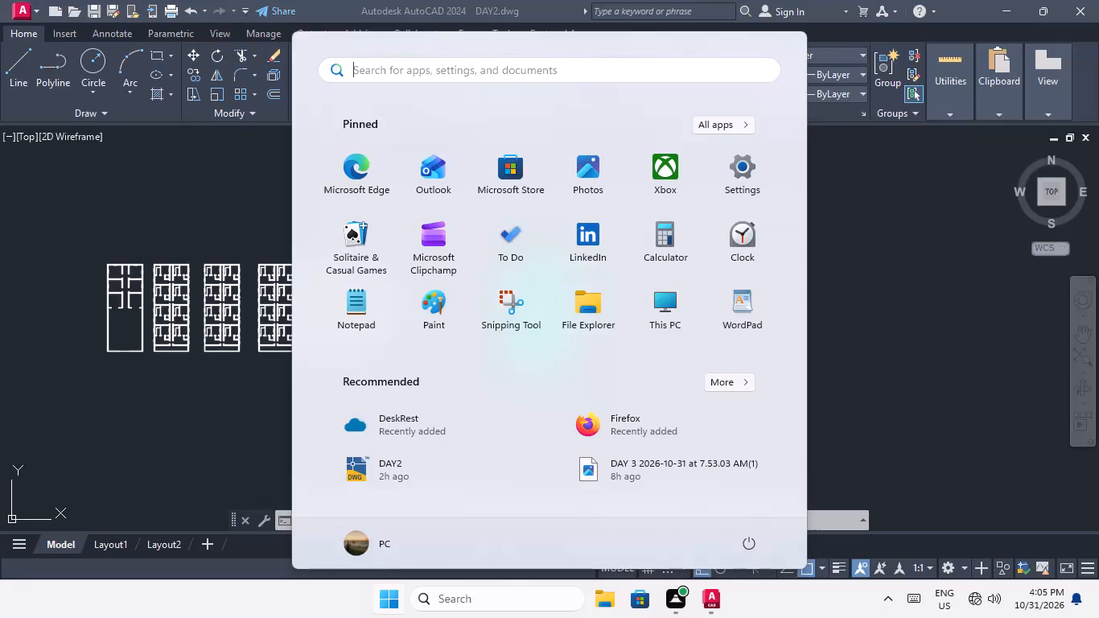
Dismiss the Windows Start screen without choosing a power option and return to the DAY2.dwg drawing in AutoCAD.
click(830, 364)
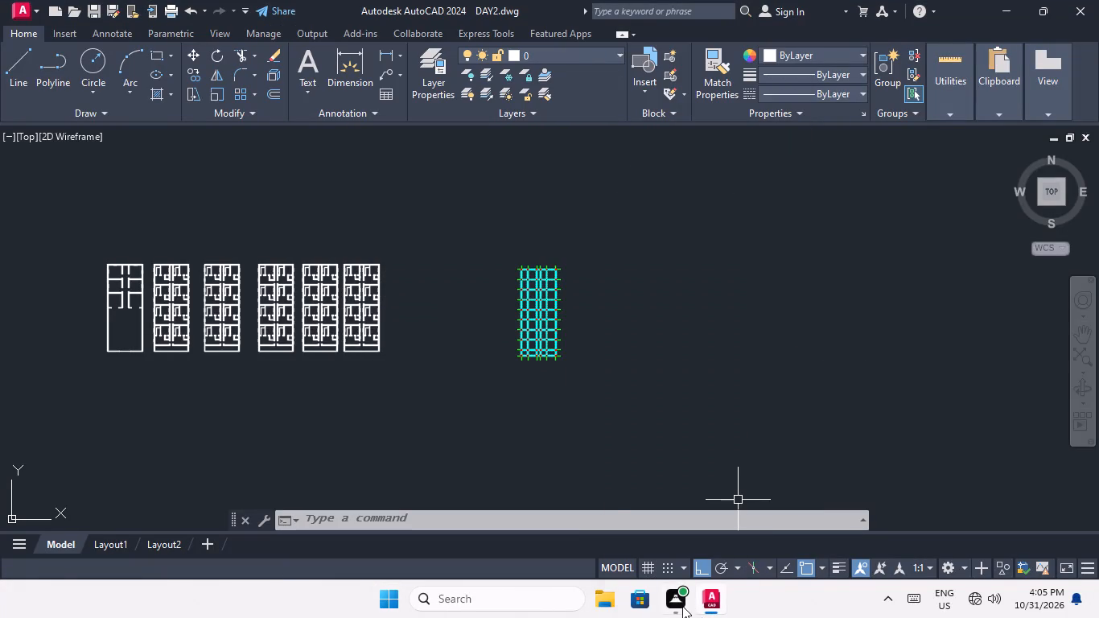
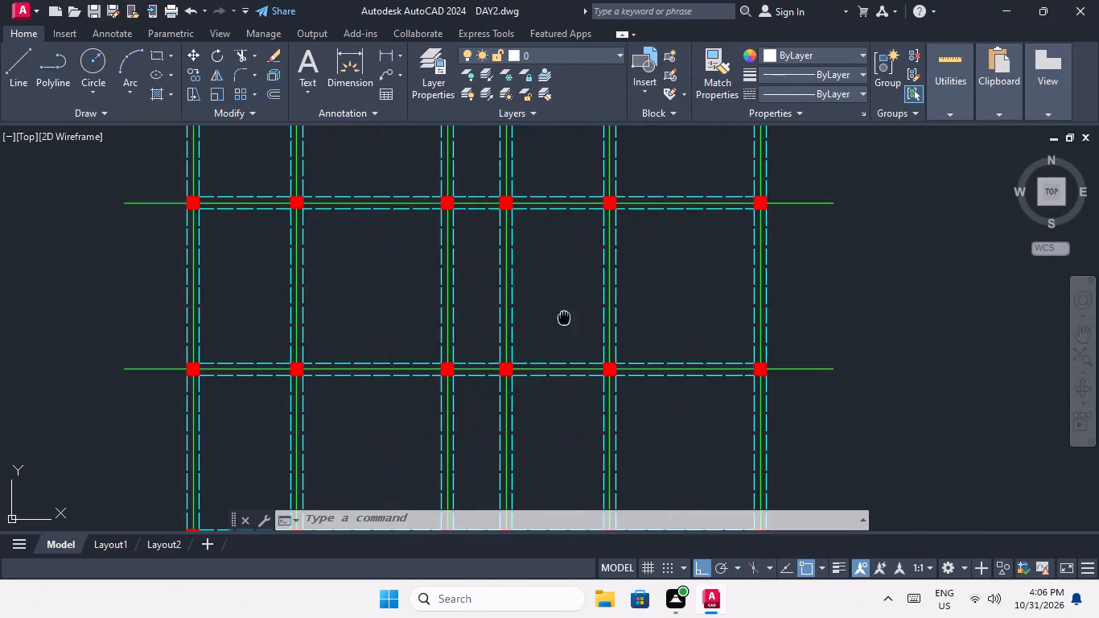
Examine the grid plan's upper rows of centre lines, dashed lines and red intersection boxes.
middle_drag(580, 320, 683, 300)
scroll(591, 307, down, 2)
middle_drag(555, 355, 435, 443)
middle_drag(492, 299, 435, 484)
scroll(468, 409, down, 1)
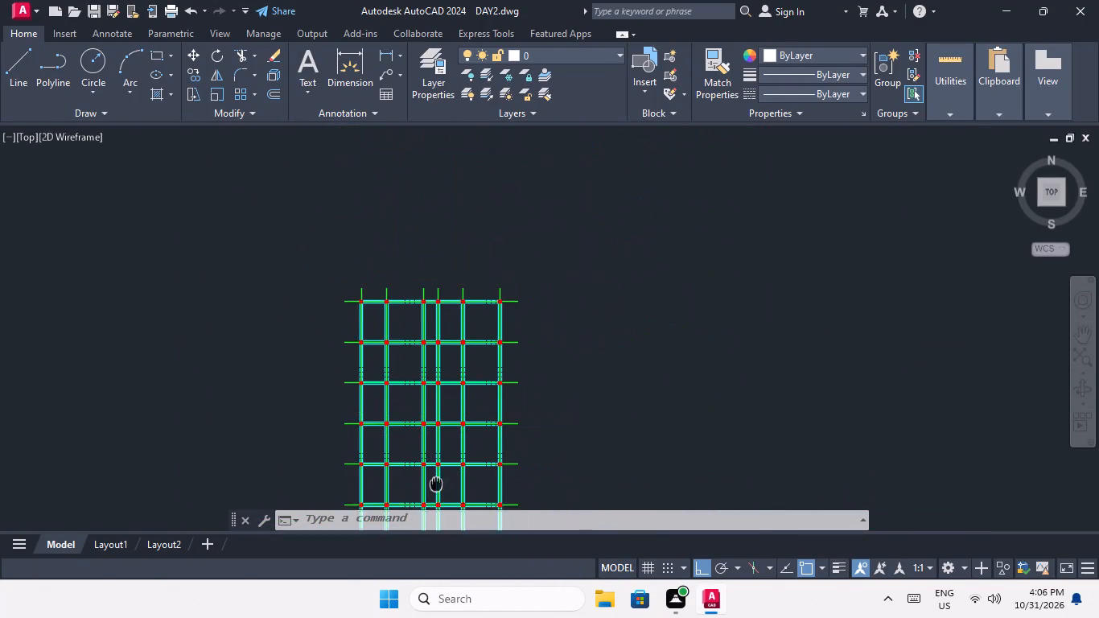
middle_drag(435, 484, 434, 484)
scroll(453, 315, up, 3)
middle_drag(443, 311, 578, 329)
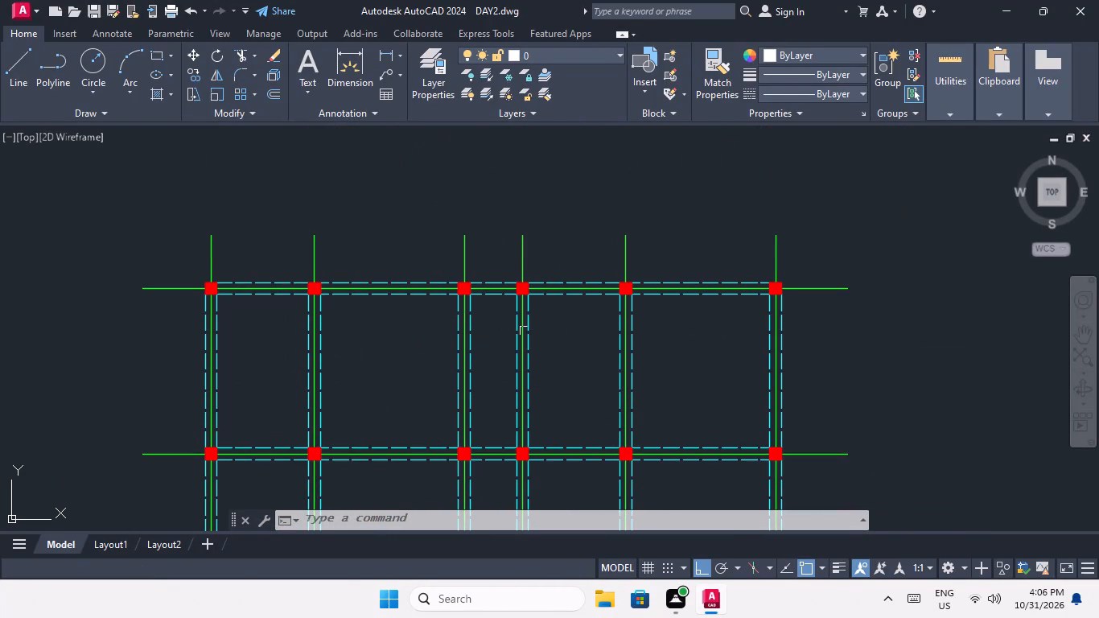
key(Escape)
scroll(552, 319, down, 2)
Draw a 4' by 4' square with the Line command in the empty area to the east of the grid plan.
middle_drag(586, 312, 329, 270)
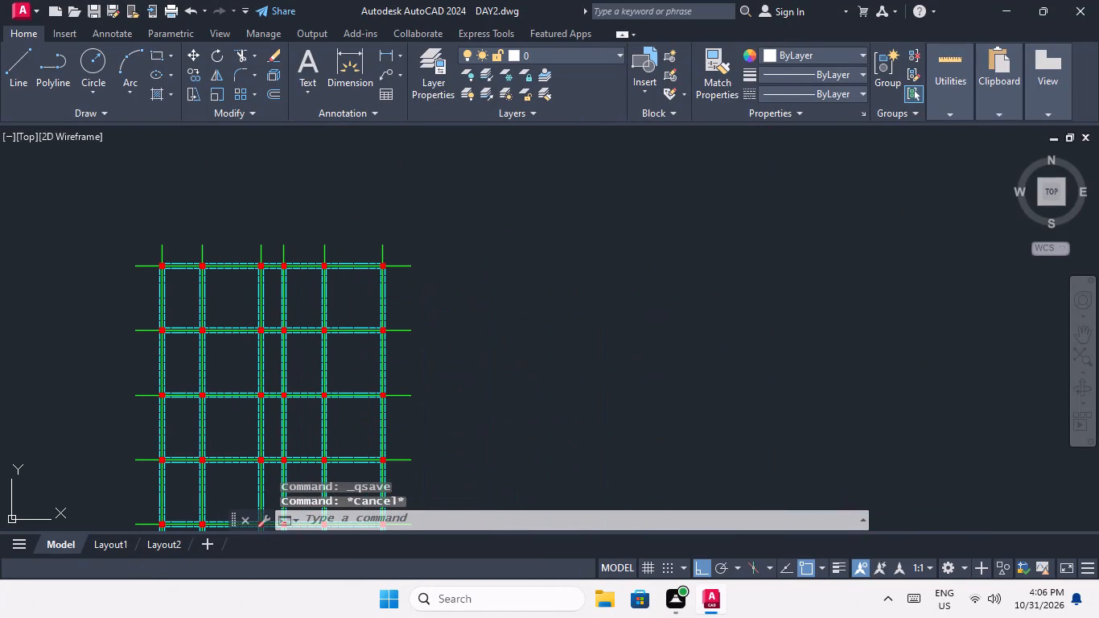
key(l)
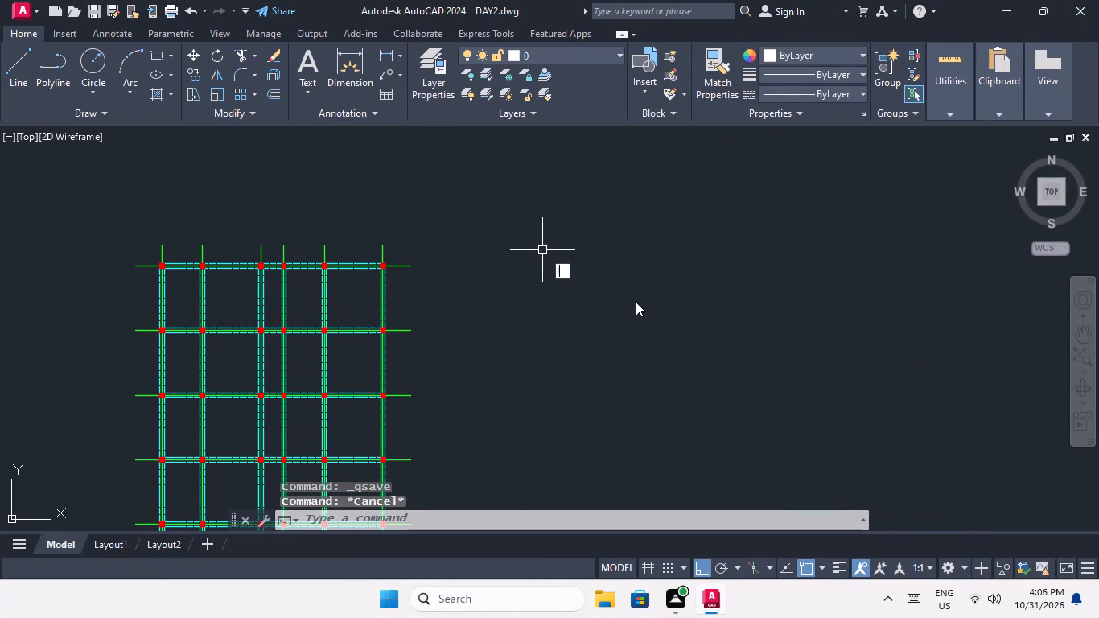
key(space)
drag(603, 230, 643, 232)
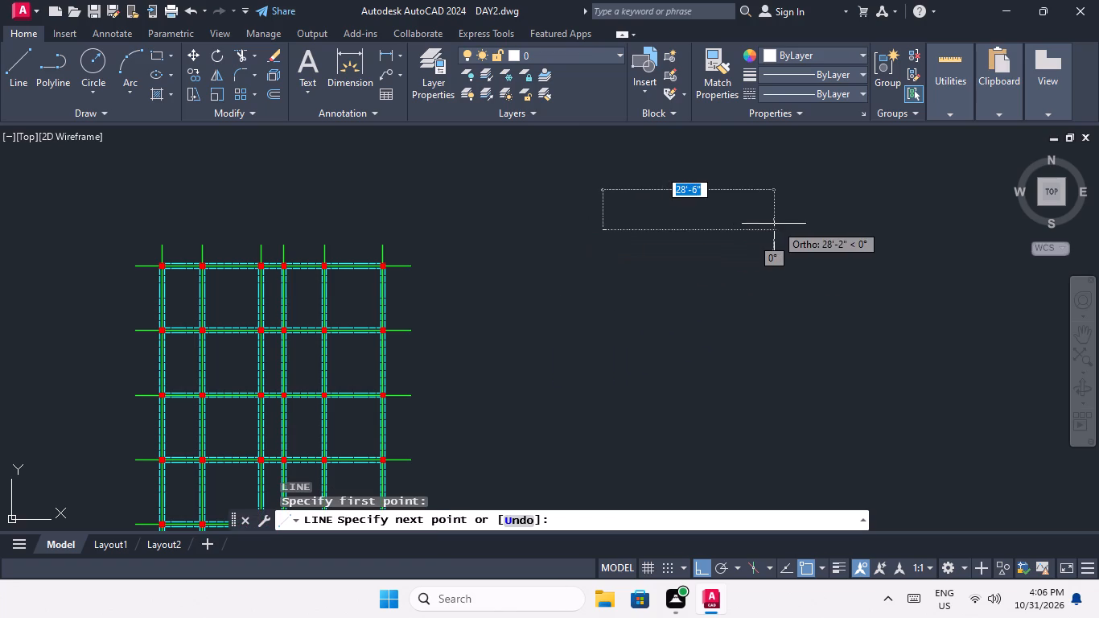
key(4)
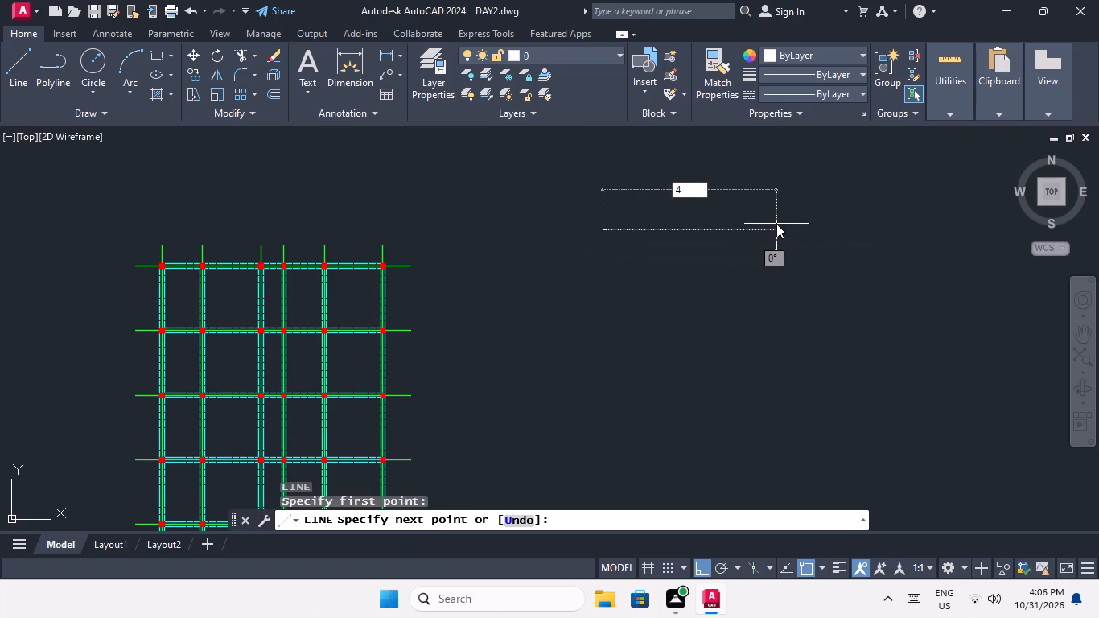
key(apostrophe)
key(Return)
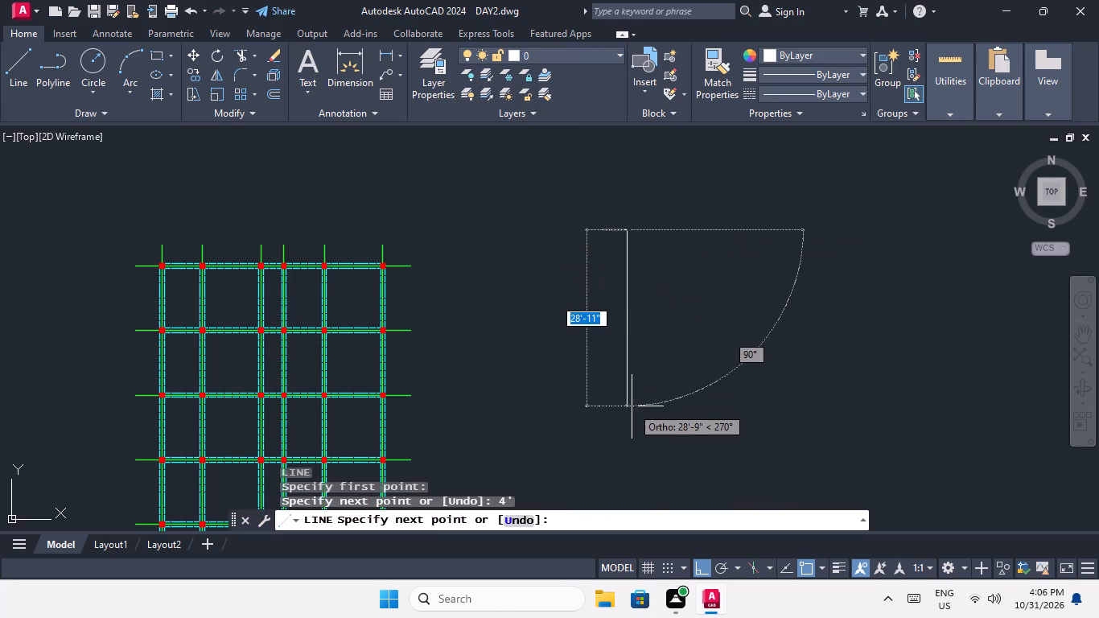
key(4)
key(apostrophe)
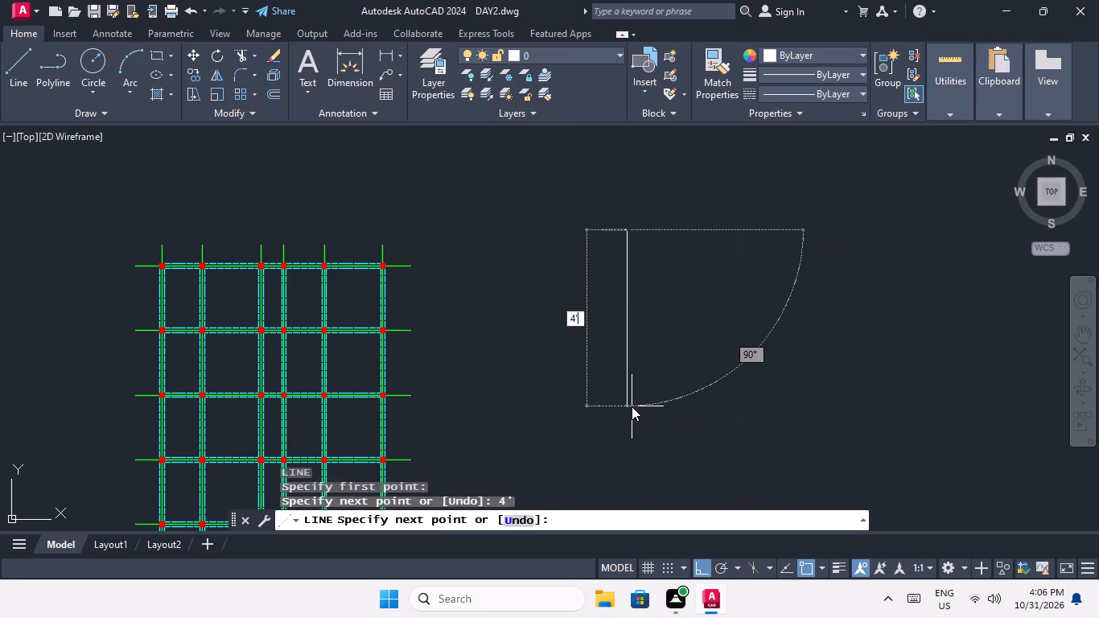
key(Return)
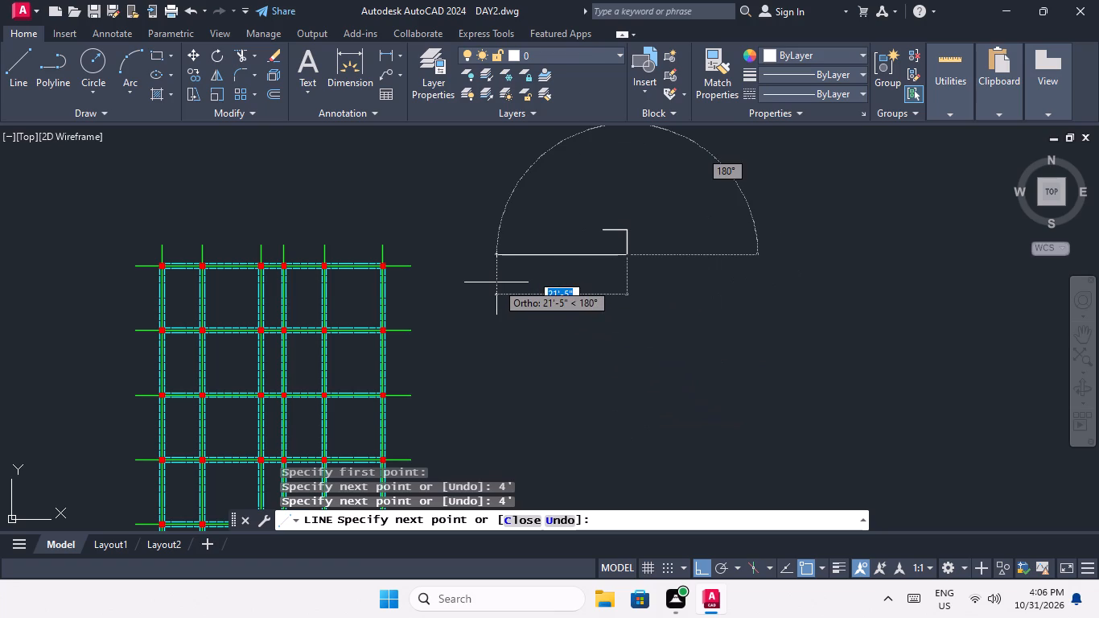
key(4)
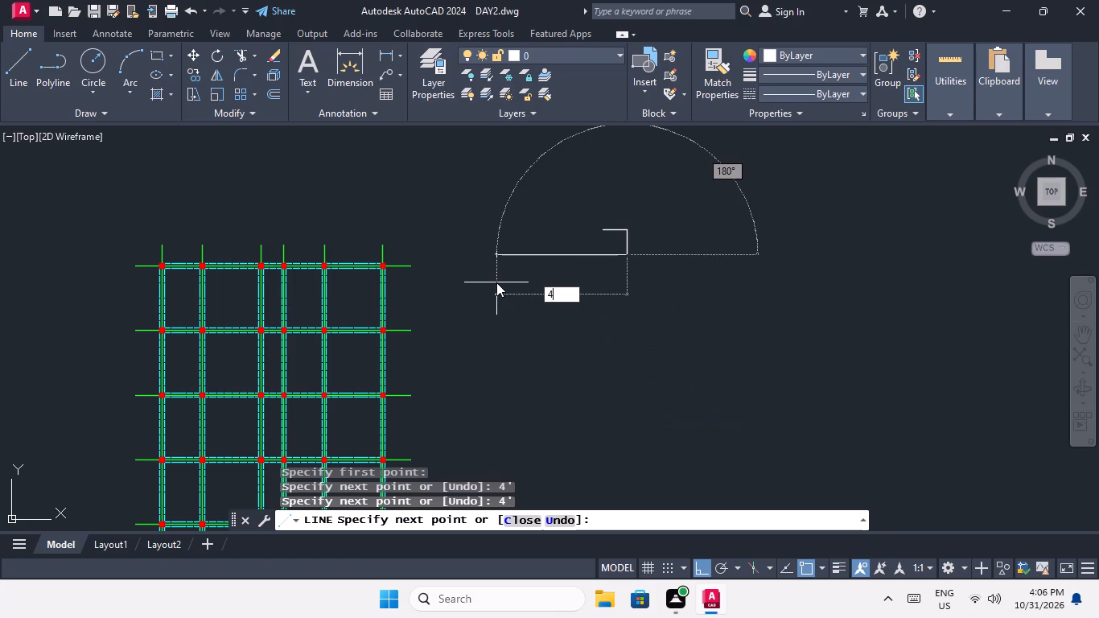
key(apostrophe)
key(Return)
scroll(583, 214, up, 3)
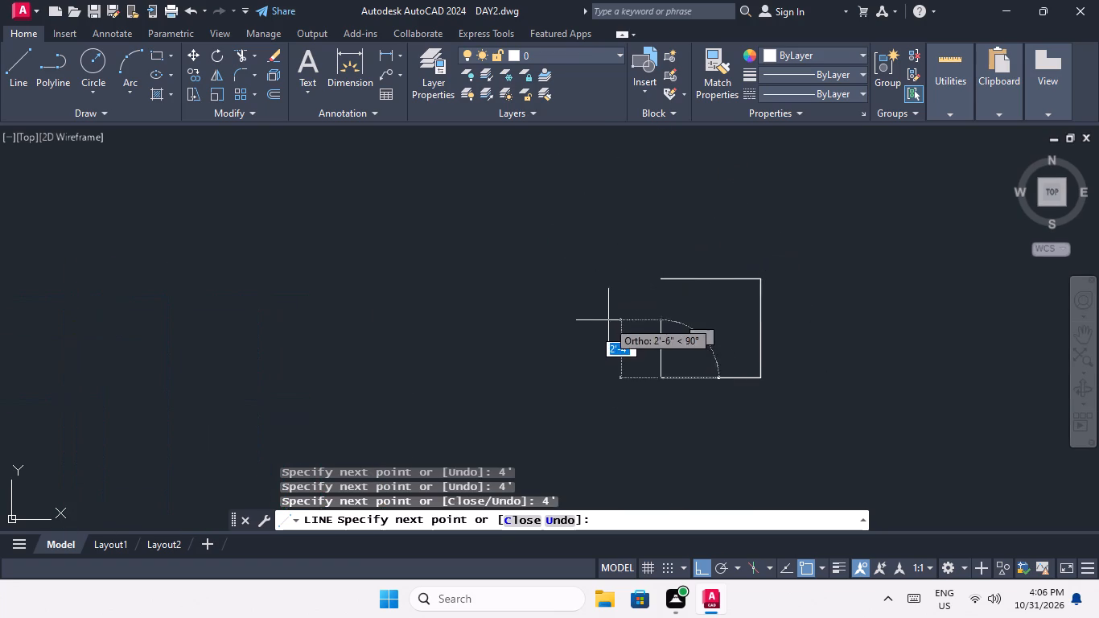
scroll(670, 292, up, 2)
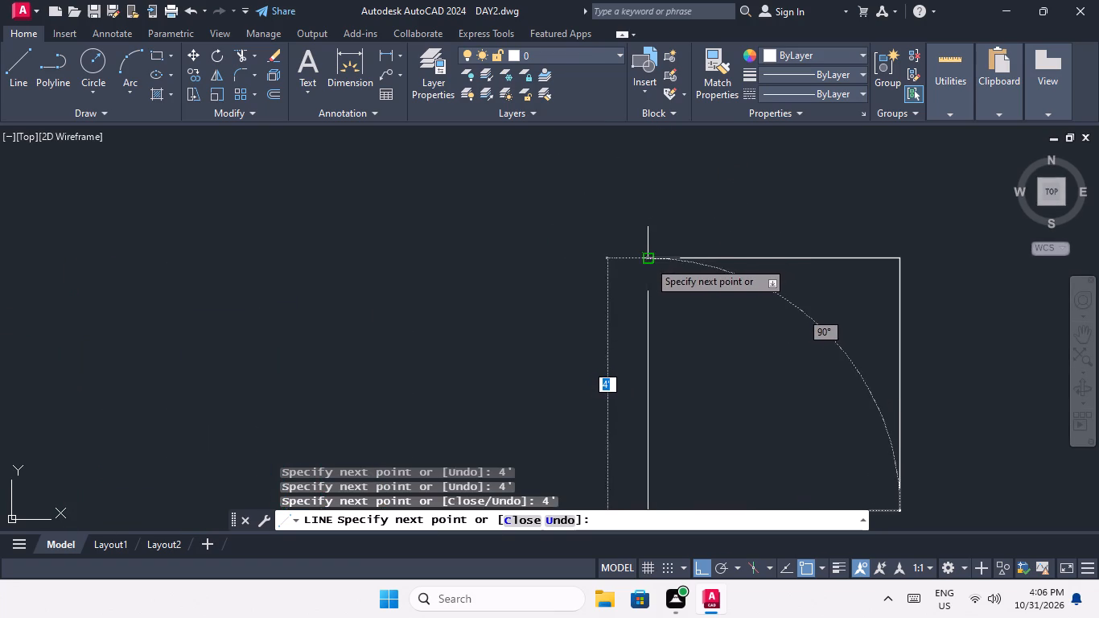
click(648, 261)
key(Escape)
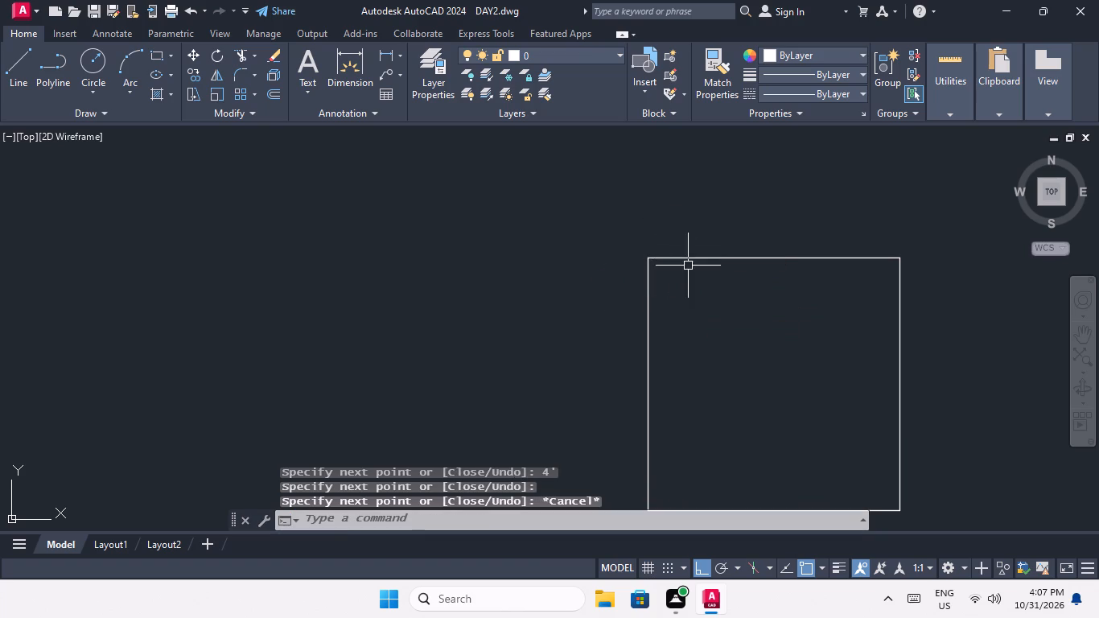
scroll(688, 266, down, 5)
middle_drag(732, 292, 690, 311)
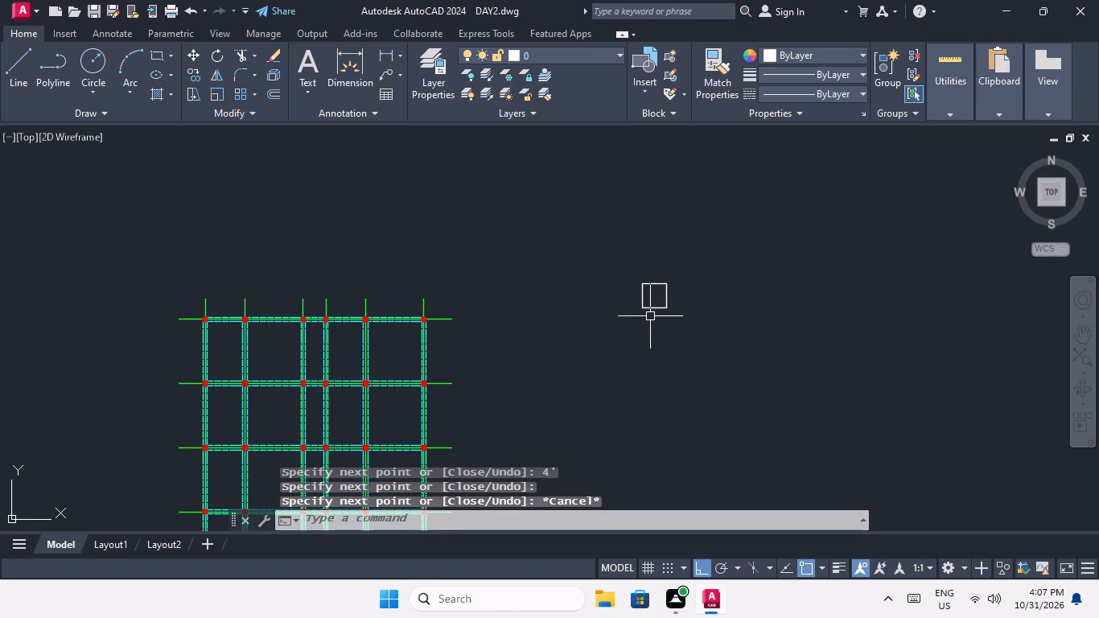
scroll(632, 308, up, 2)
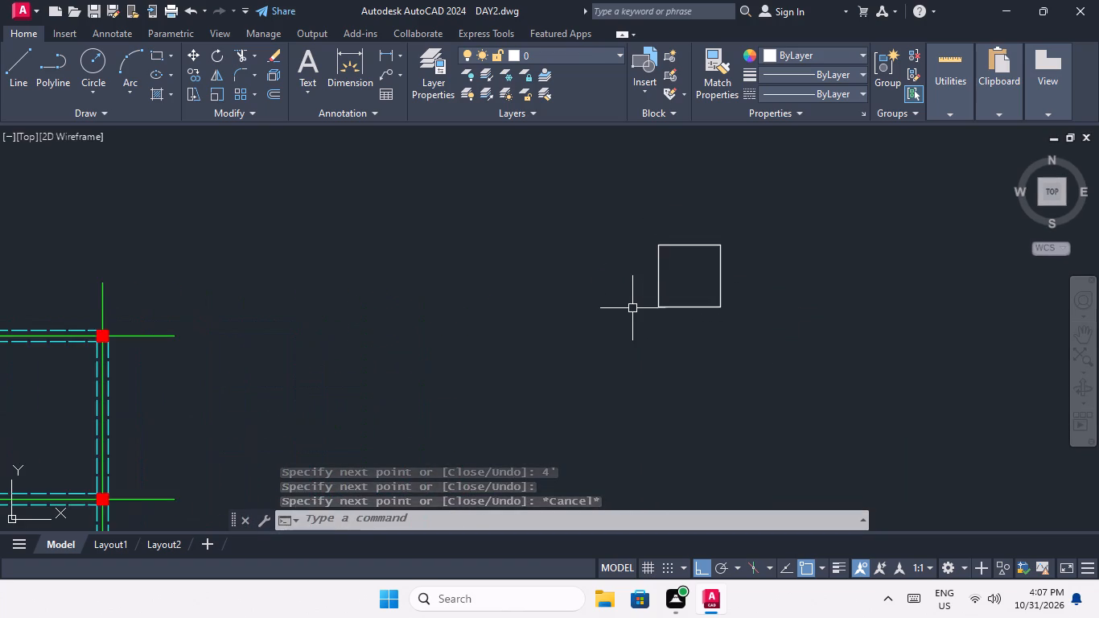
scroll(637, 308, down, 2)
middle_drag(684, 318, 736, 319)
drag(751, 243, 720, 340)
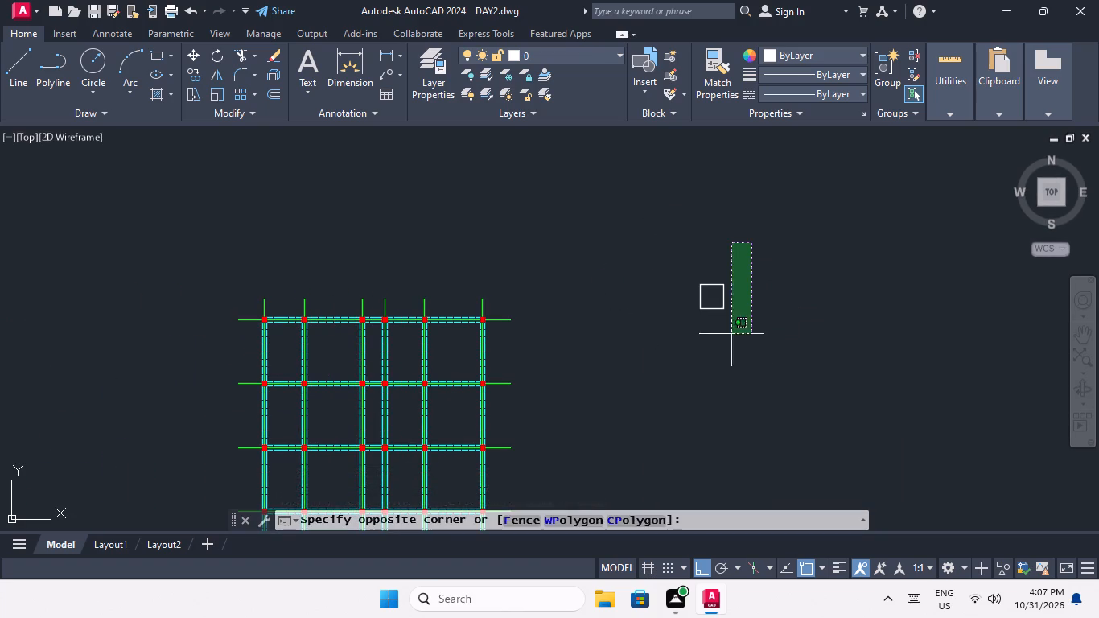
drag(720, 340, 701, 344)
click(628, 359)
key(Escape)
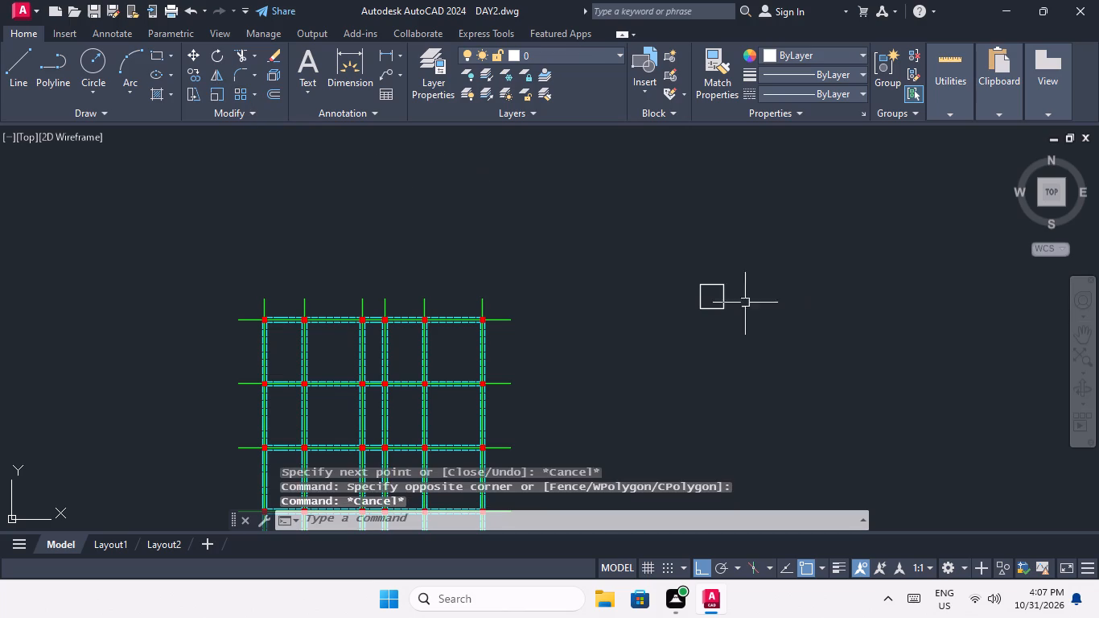
Draw a vertical and a horizontal line through the 4' square, joining the midpoints of its opposite sides.
scroll(711, 278, up, 4)
key(l)
key(space)
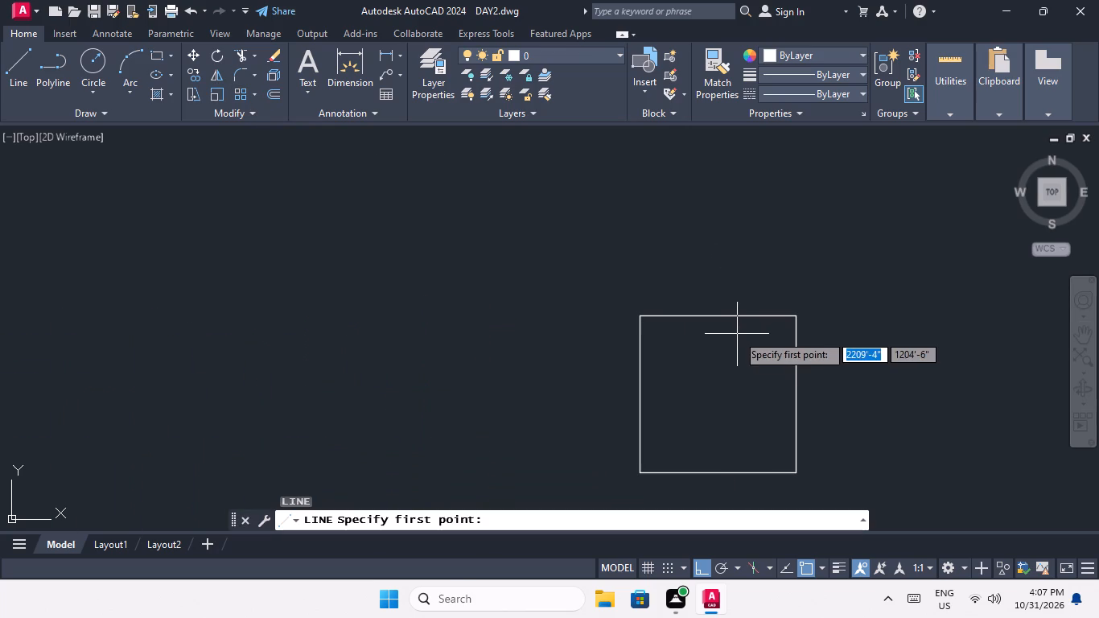
drag(715, 317, 715, 328)
middle_drag(727, 414, 708, 306)
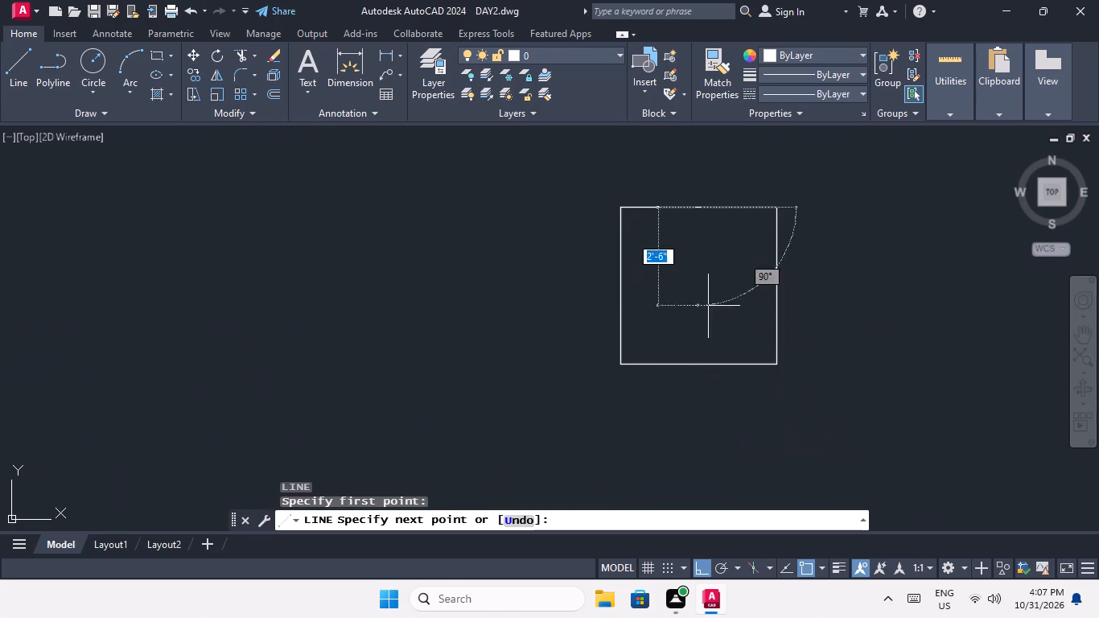
click(698, 364)
key(space)
key(space)
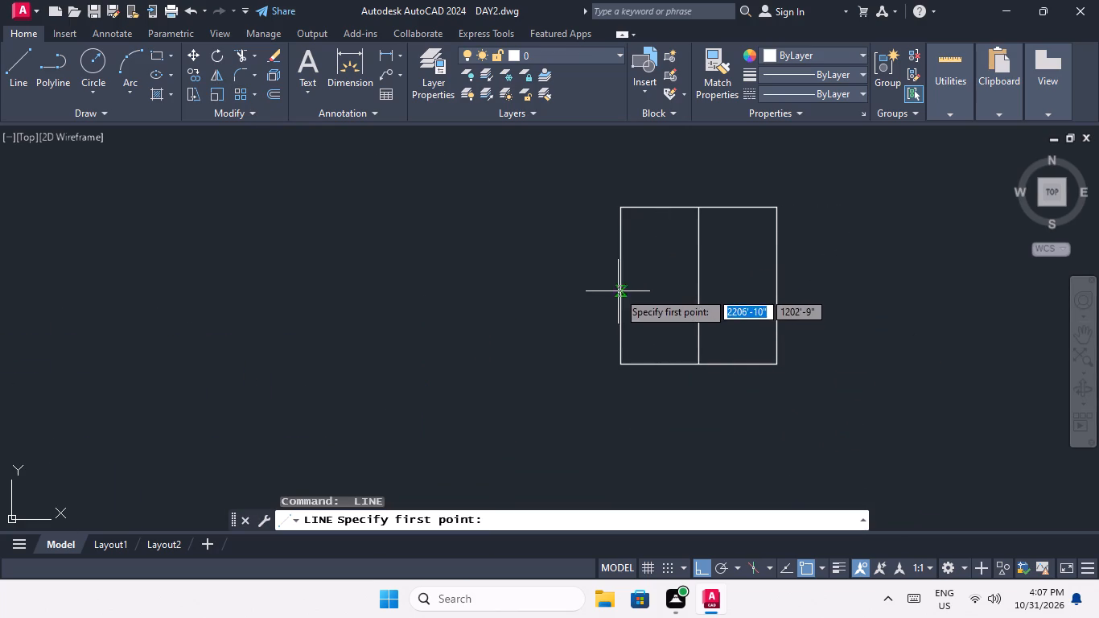
drag(624, 282, 654, 287)
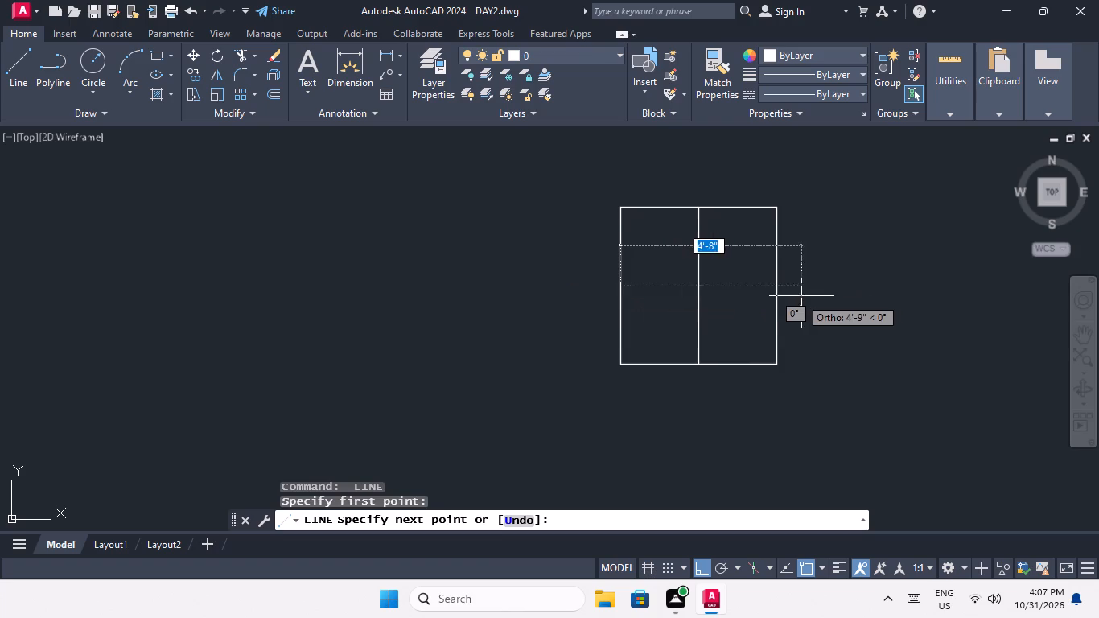
click(772, 285)
key(space)
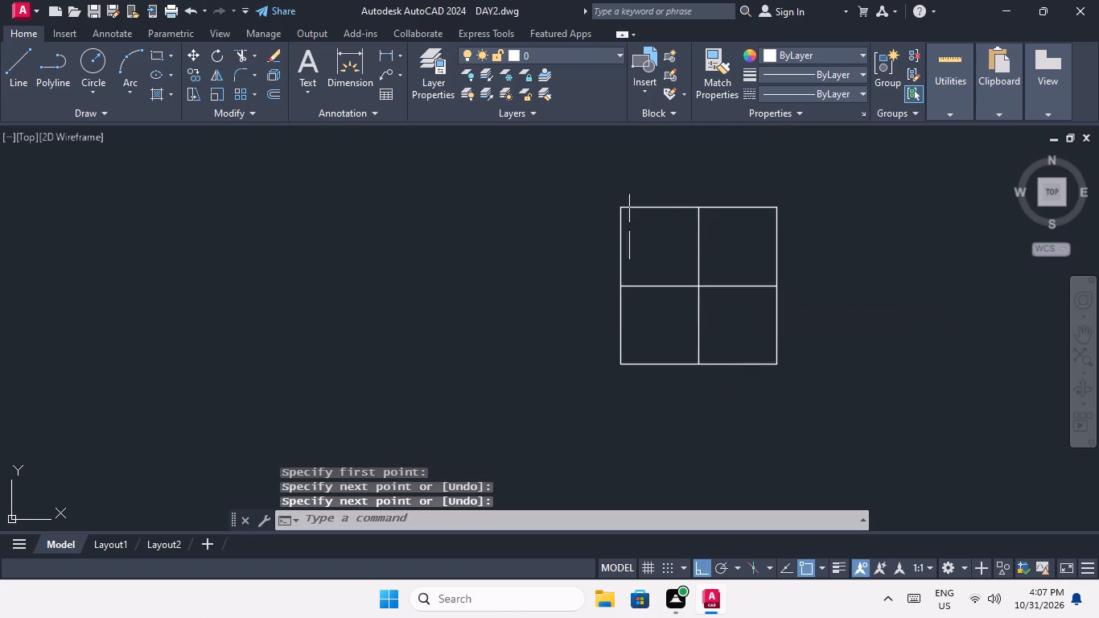
With Ortho off, copy the divided square by its centre onto the first two red boxes from the west in the top grid row.
drag(596, 187, 664, 207)
click(809, 375)
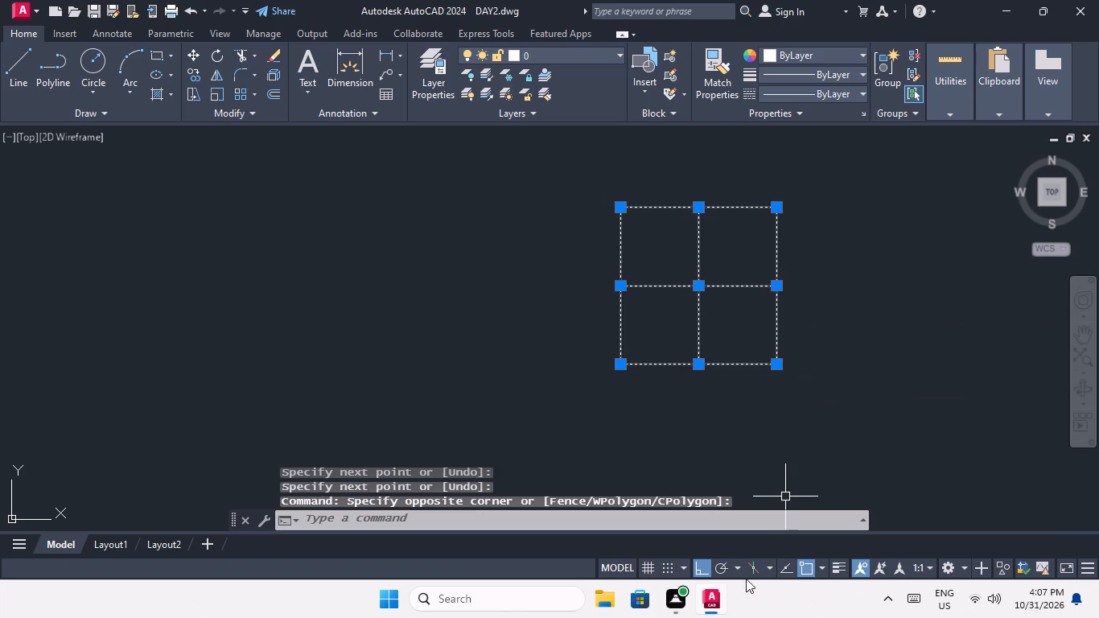
click(702, 566)
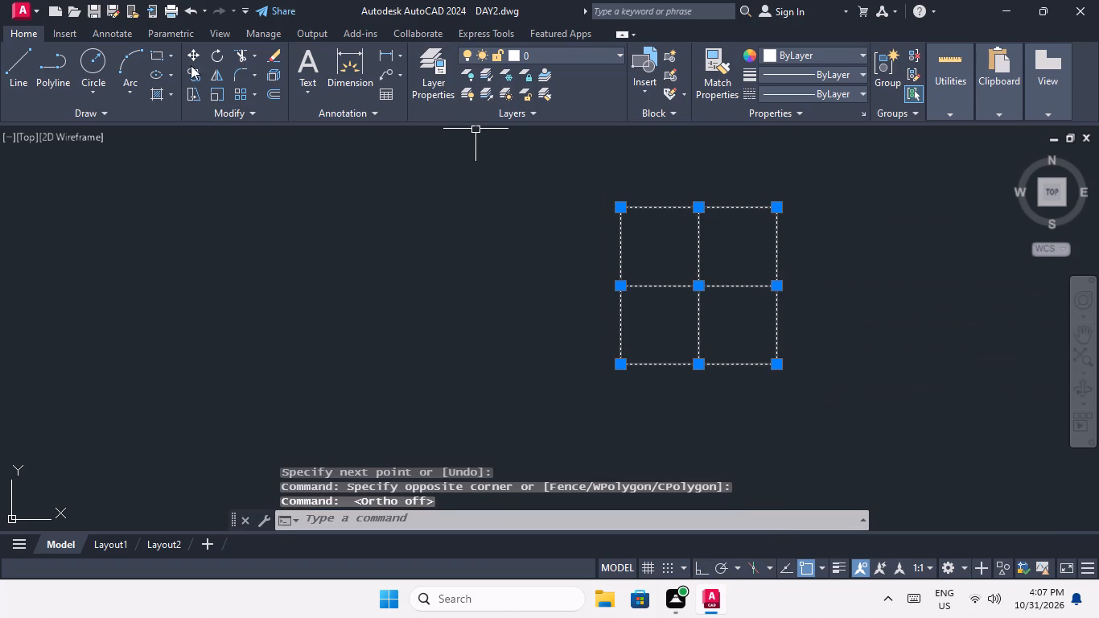
click(190, 75)
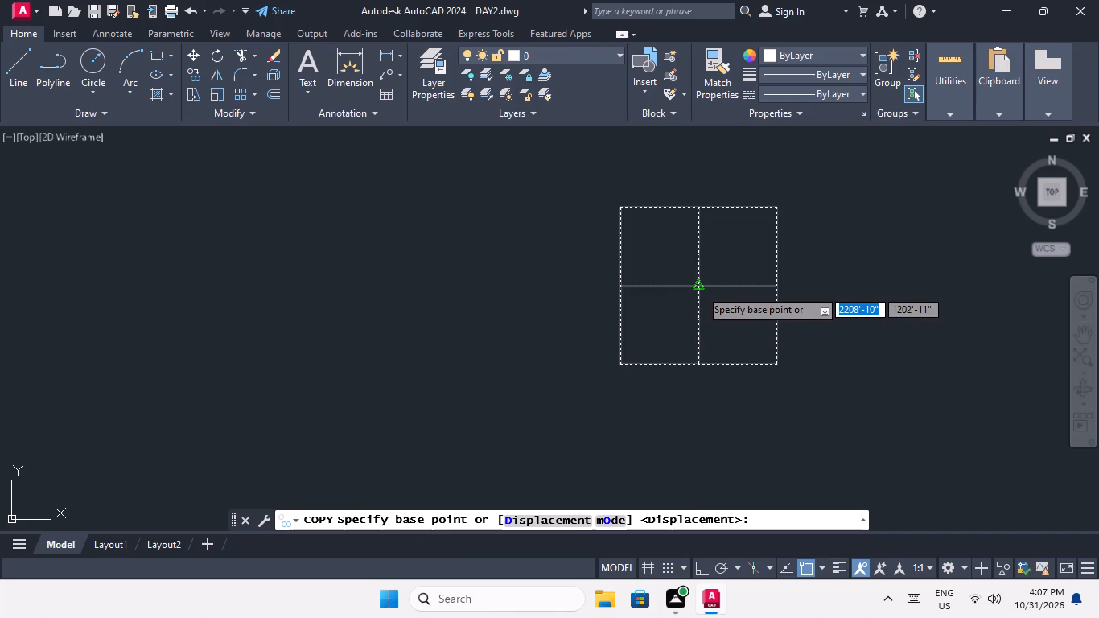
click(700, 289)
scroll(700, 285, down, 5)
scroll(405, 299, up, 6)
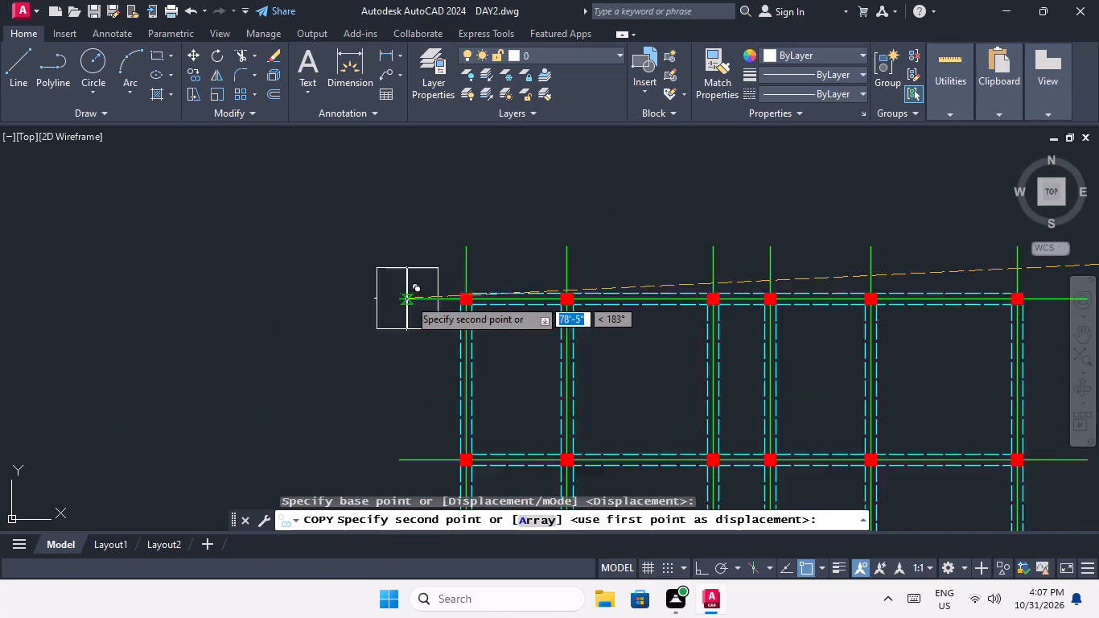
scroll(508, 307, up, 3)
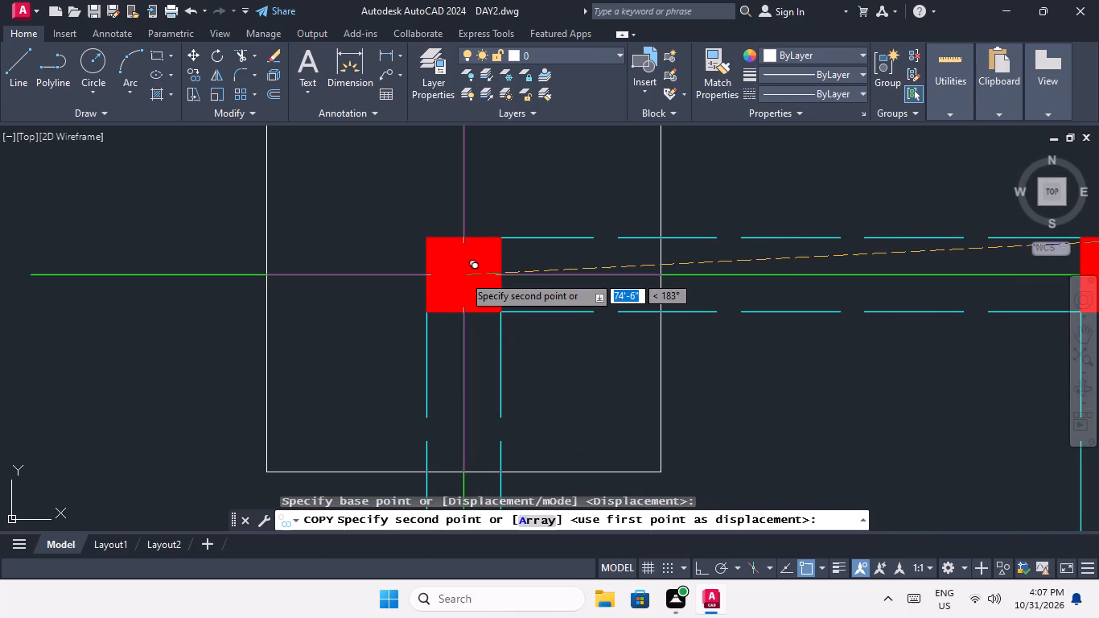
click(463, 275)
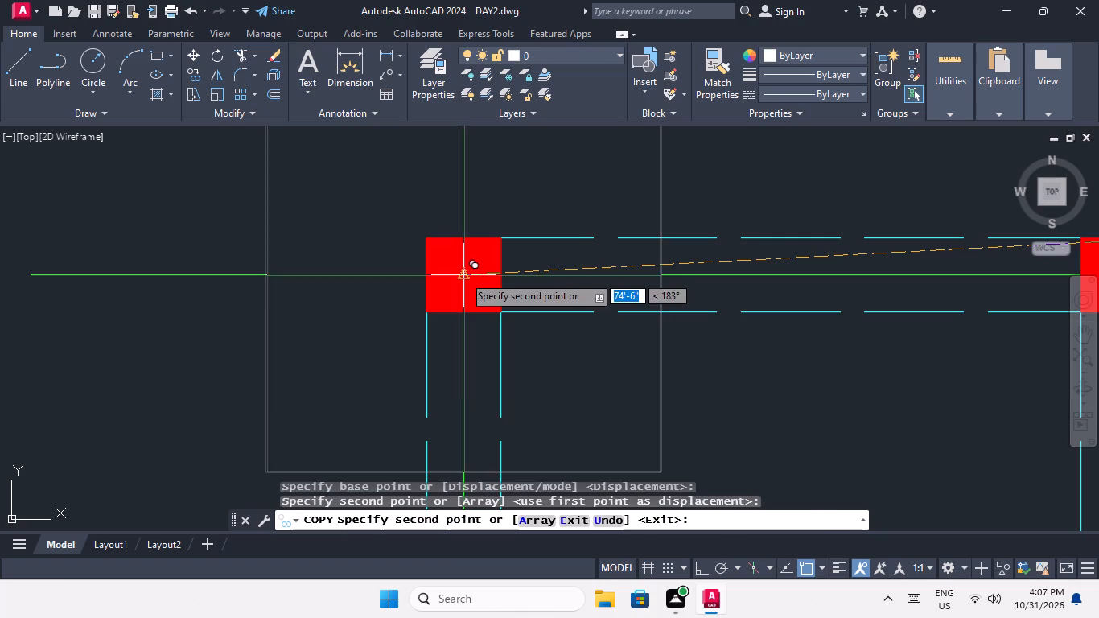
scroll(463, 275, down, 4)
scroll(571, 269, up, 3)
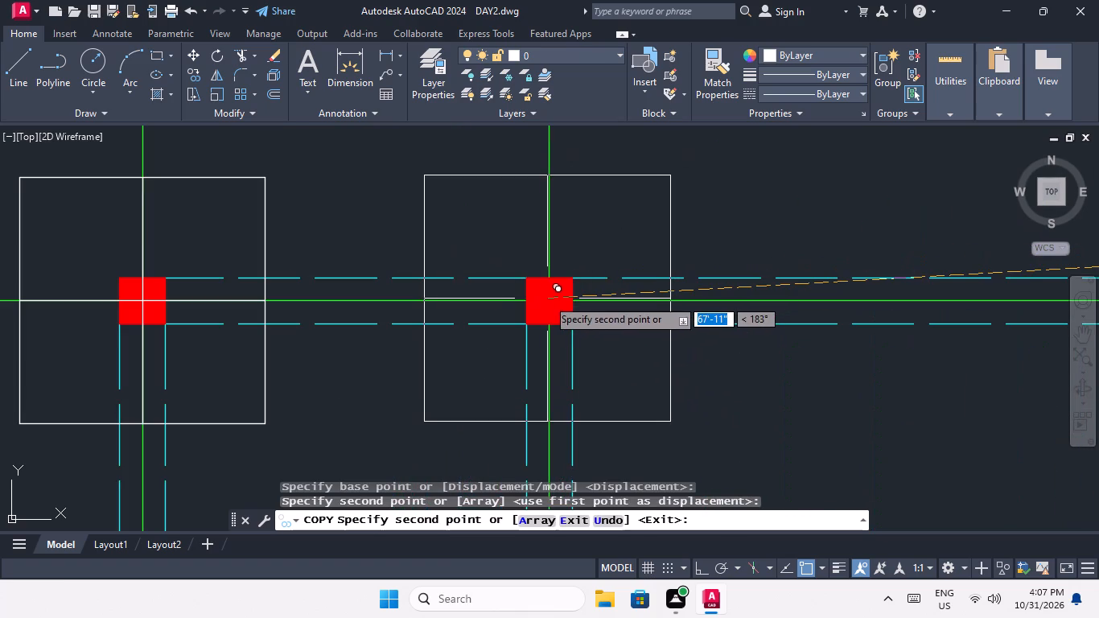
scroll(547, 303, up, 3)
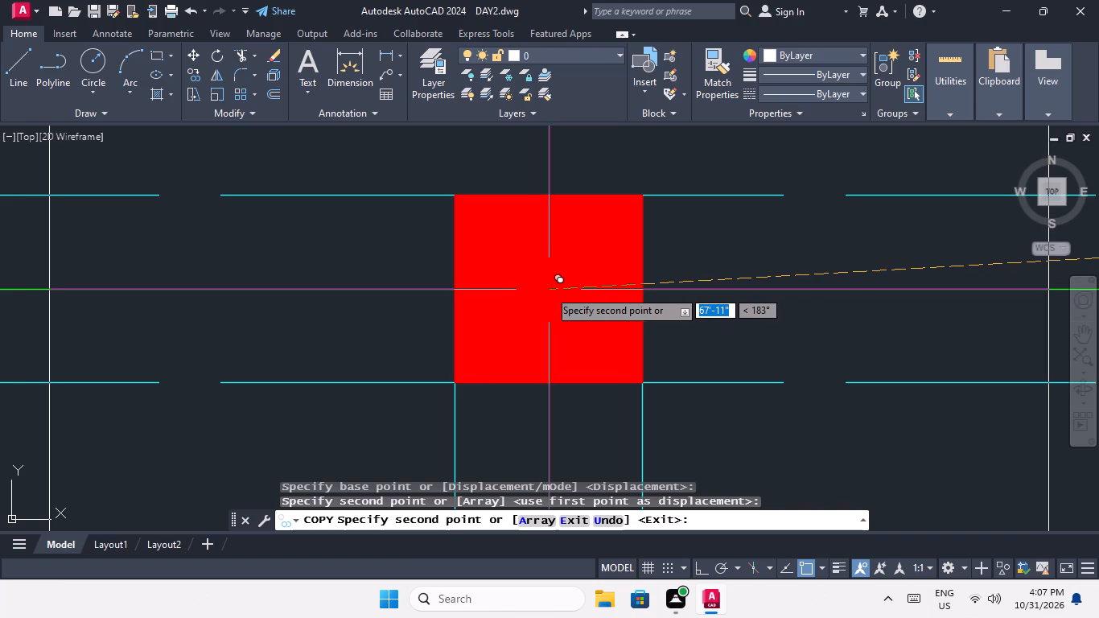
click(549, 290)
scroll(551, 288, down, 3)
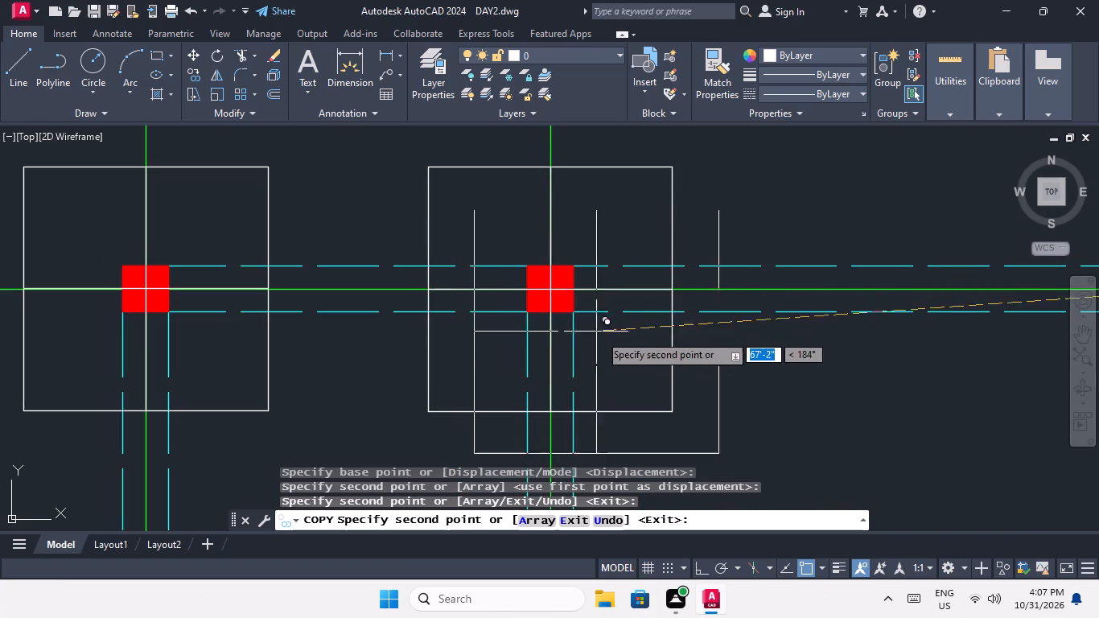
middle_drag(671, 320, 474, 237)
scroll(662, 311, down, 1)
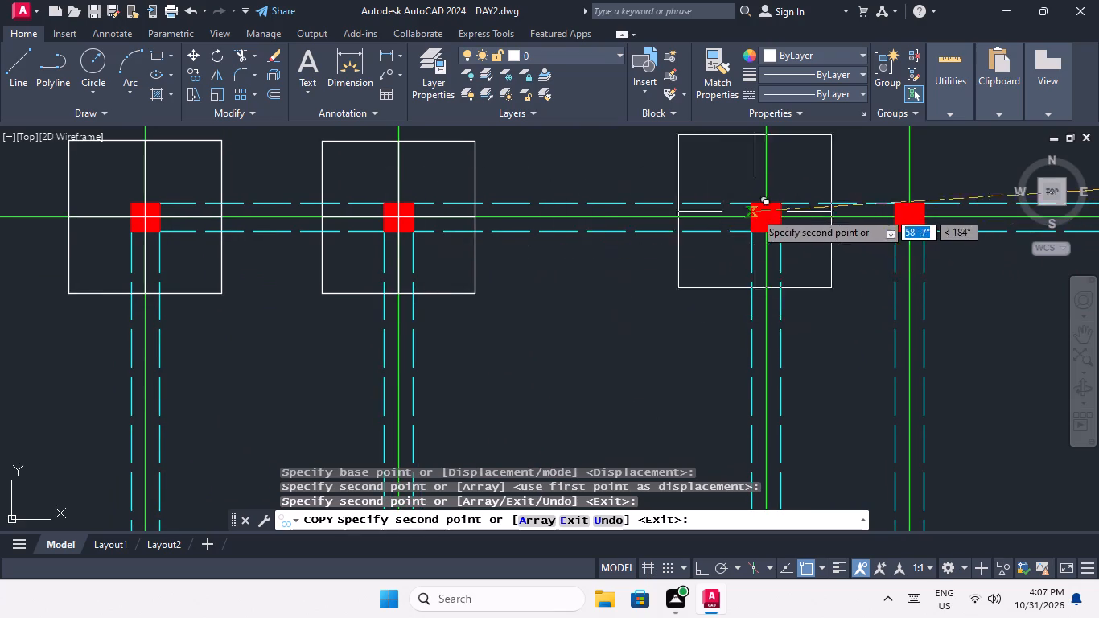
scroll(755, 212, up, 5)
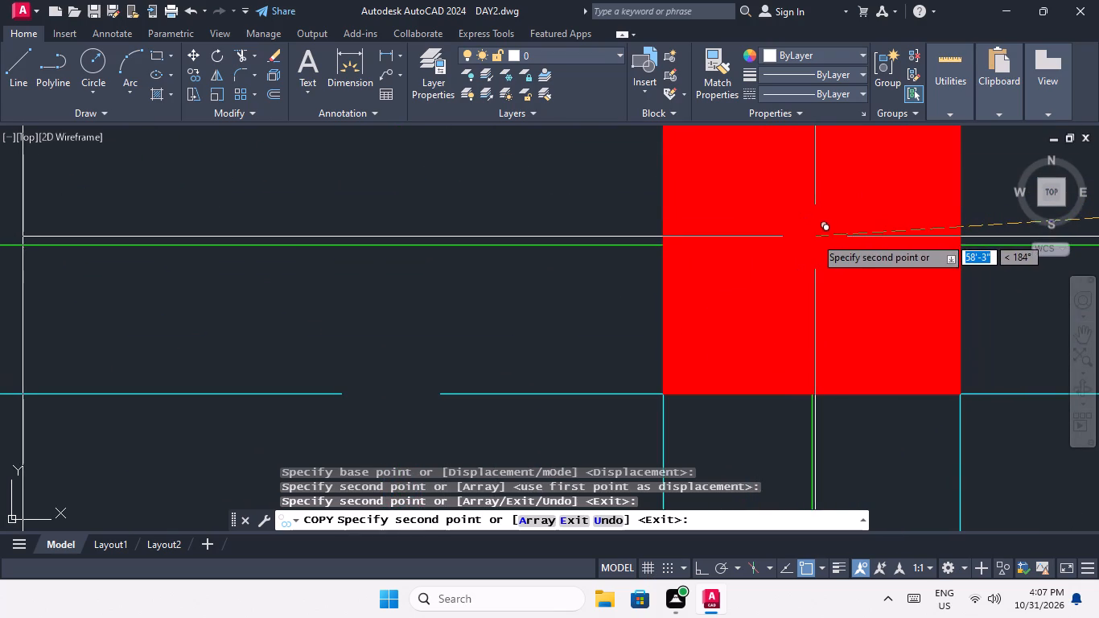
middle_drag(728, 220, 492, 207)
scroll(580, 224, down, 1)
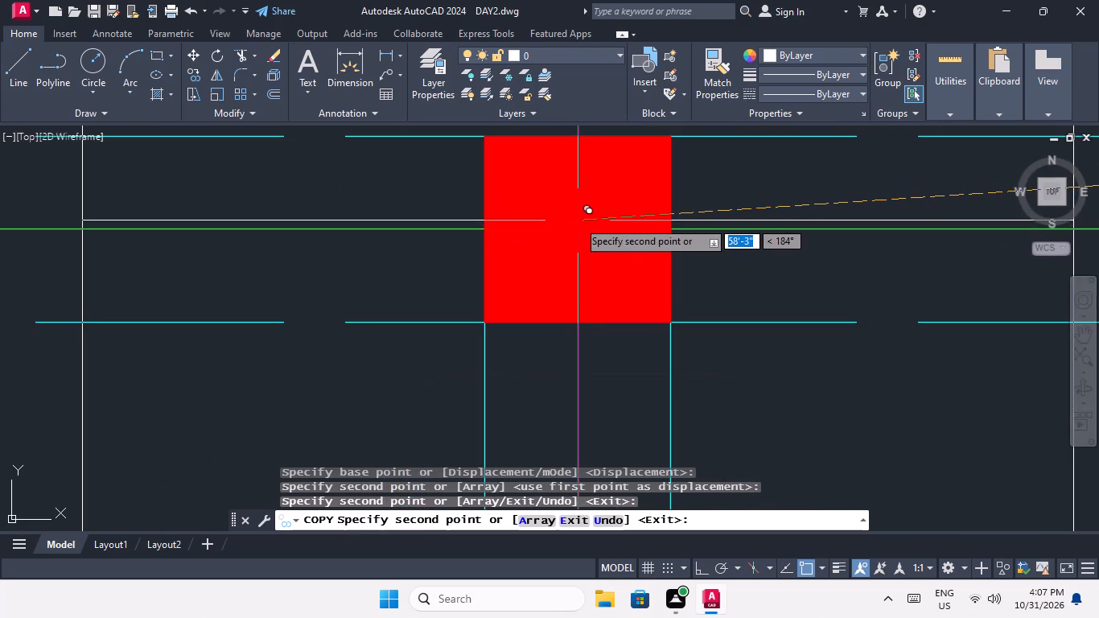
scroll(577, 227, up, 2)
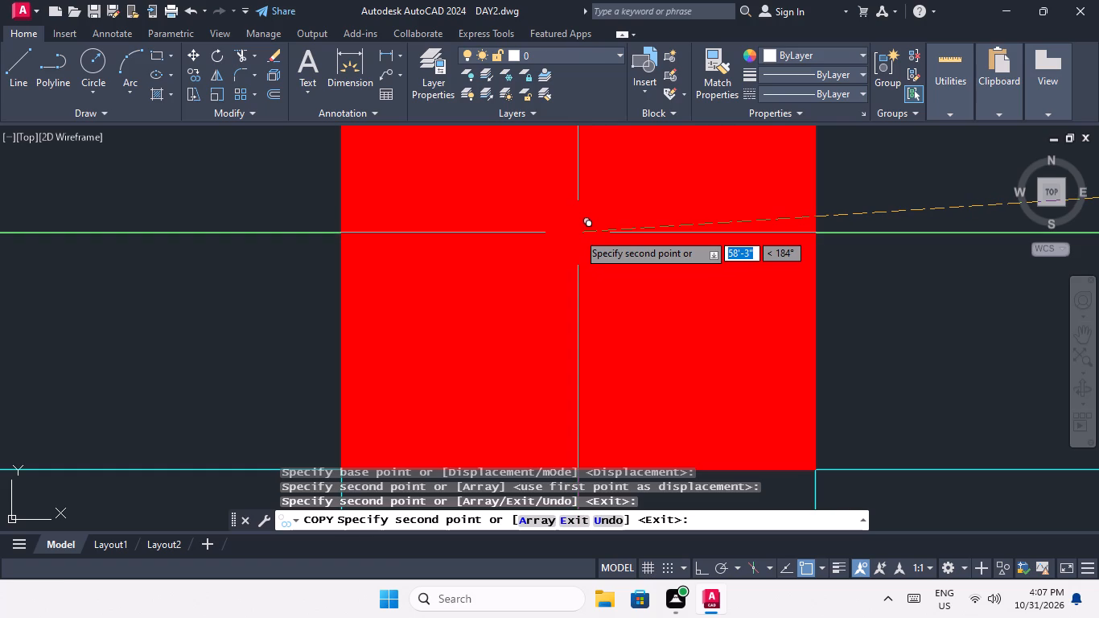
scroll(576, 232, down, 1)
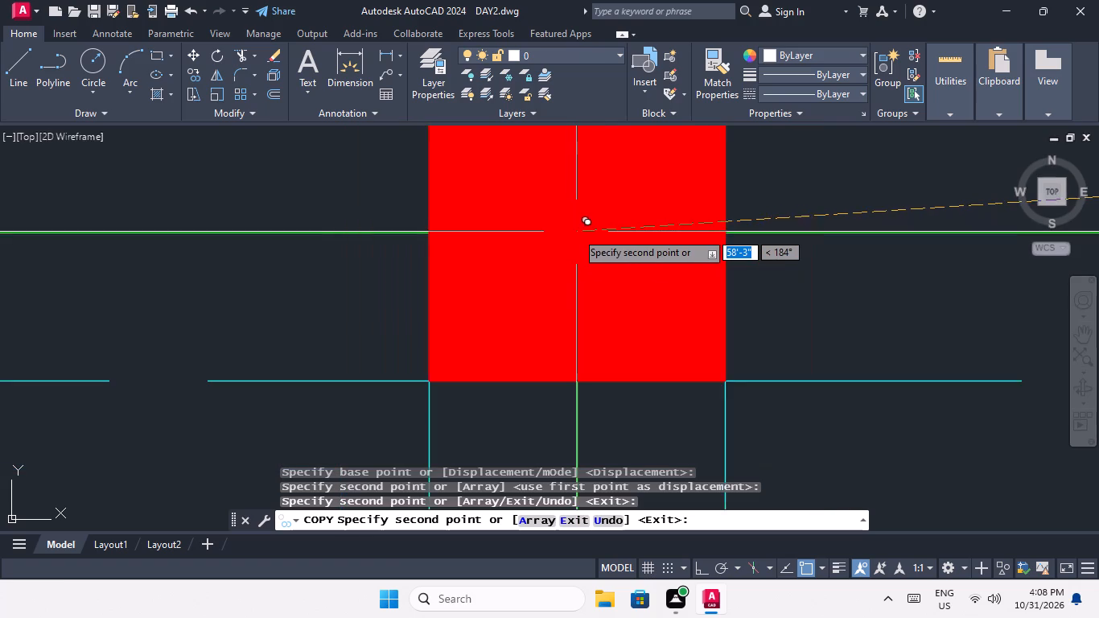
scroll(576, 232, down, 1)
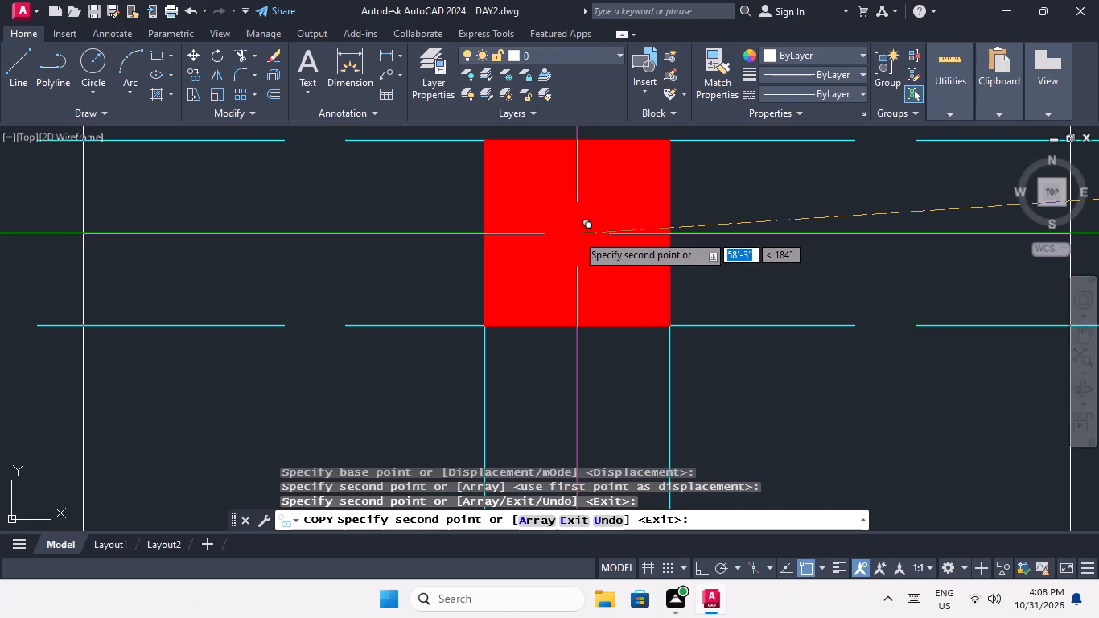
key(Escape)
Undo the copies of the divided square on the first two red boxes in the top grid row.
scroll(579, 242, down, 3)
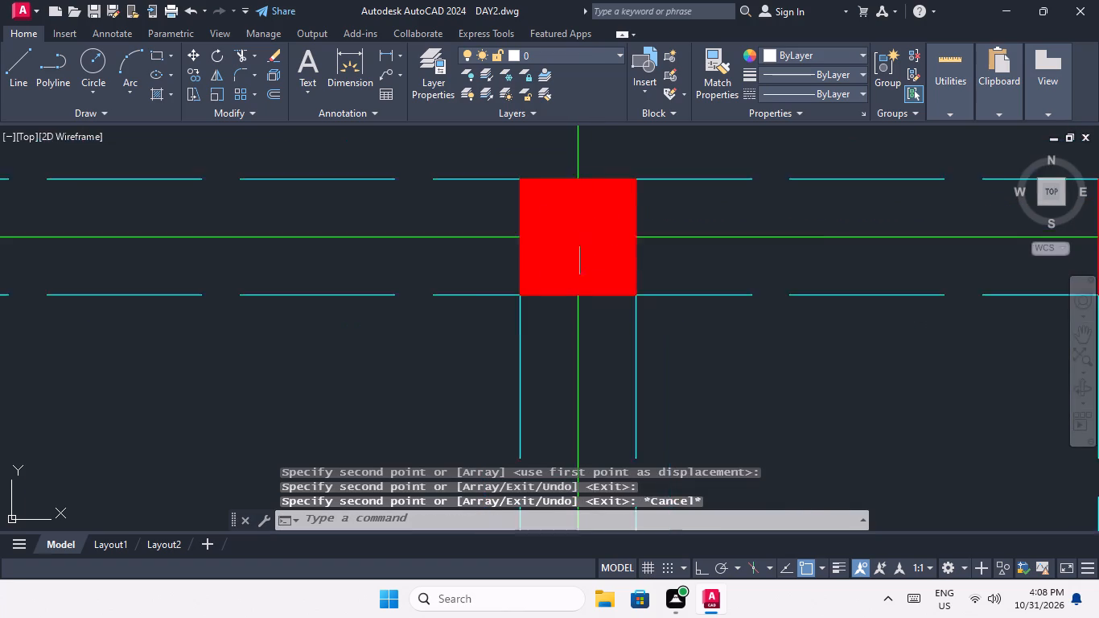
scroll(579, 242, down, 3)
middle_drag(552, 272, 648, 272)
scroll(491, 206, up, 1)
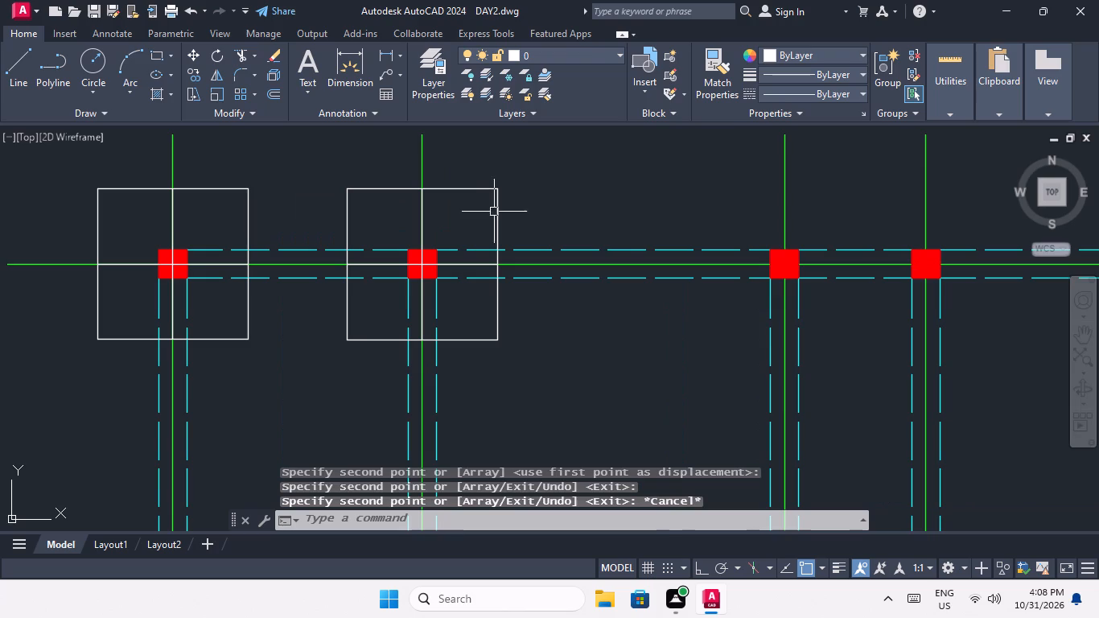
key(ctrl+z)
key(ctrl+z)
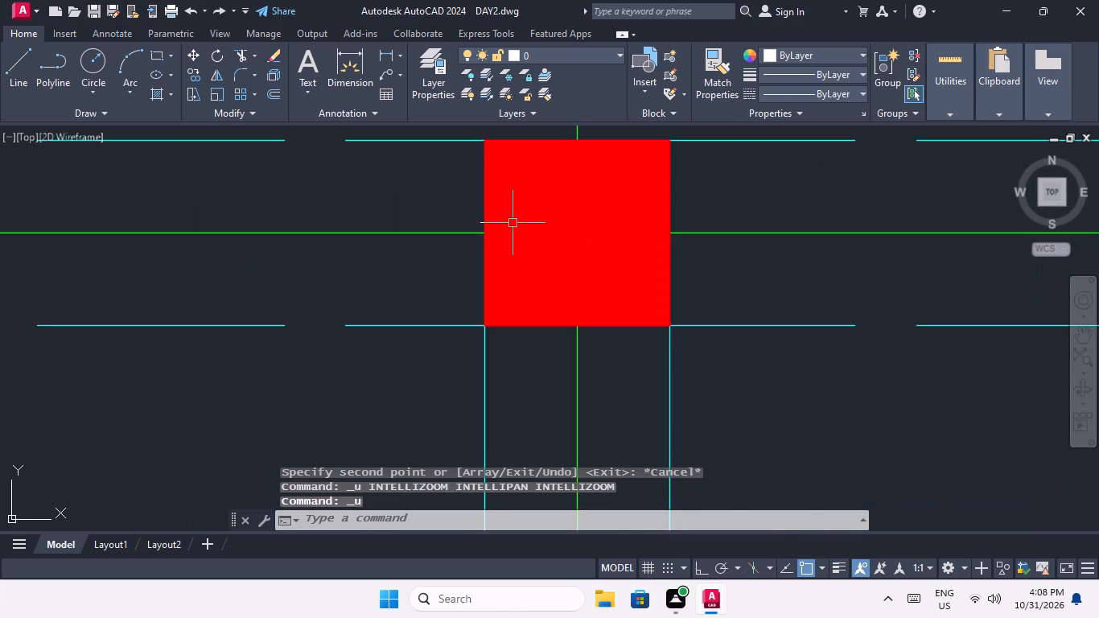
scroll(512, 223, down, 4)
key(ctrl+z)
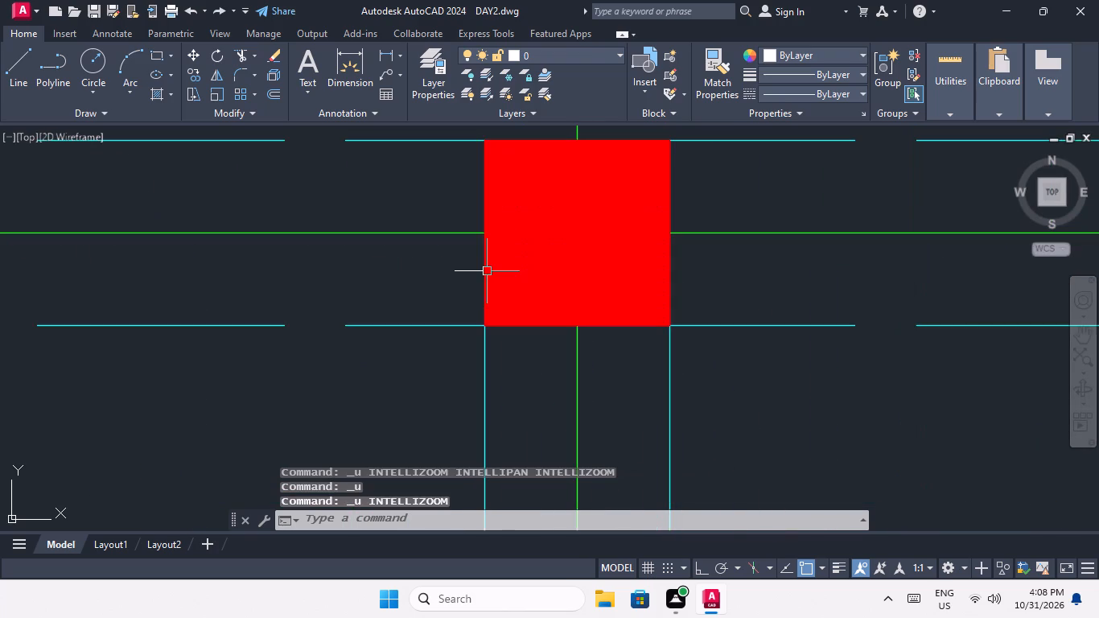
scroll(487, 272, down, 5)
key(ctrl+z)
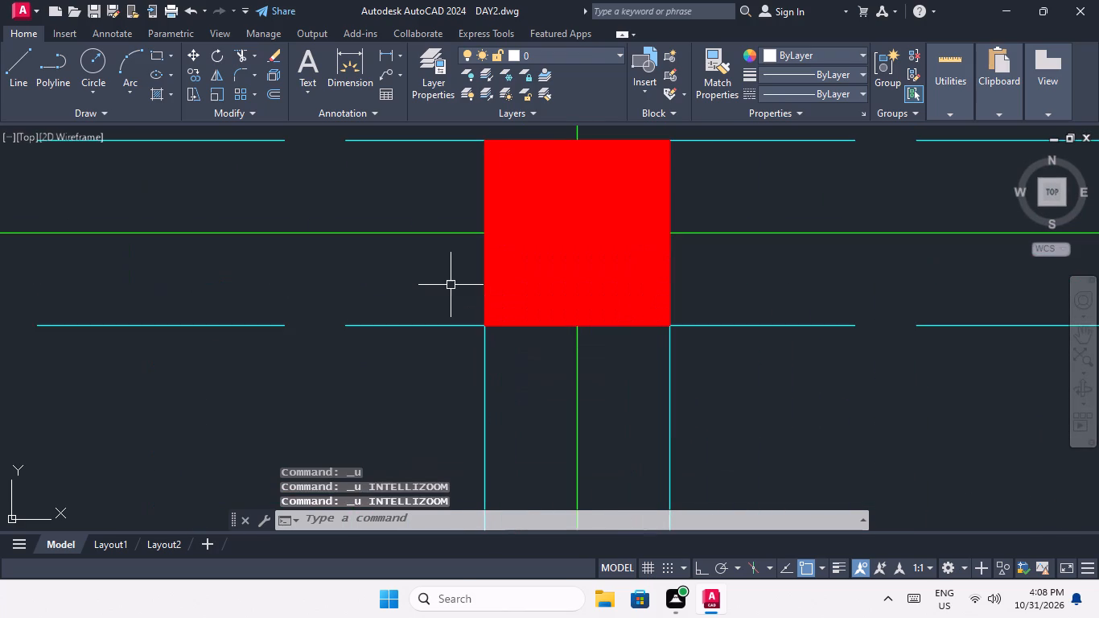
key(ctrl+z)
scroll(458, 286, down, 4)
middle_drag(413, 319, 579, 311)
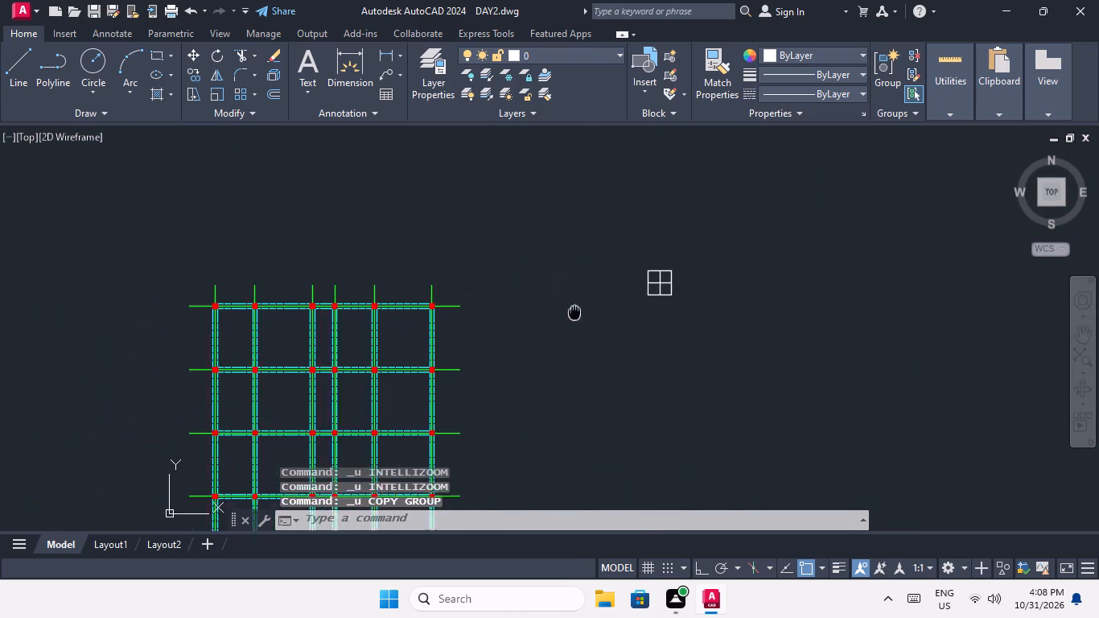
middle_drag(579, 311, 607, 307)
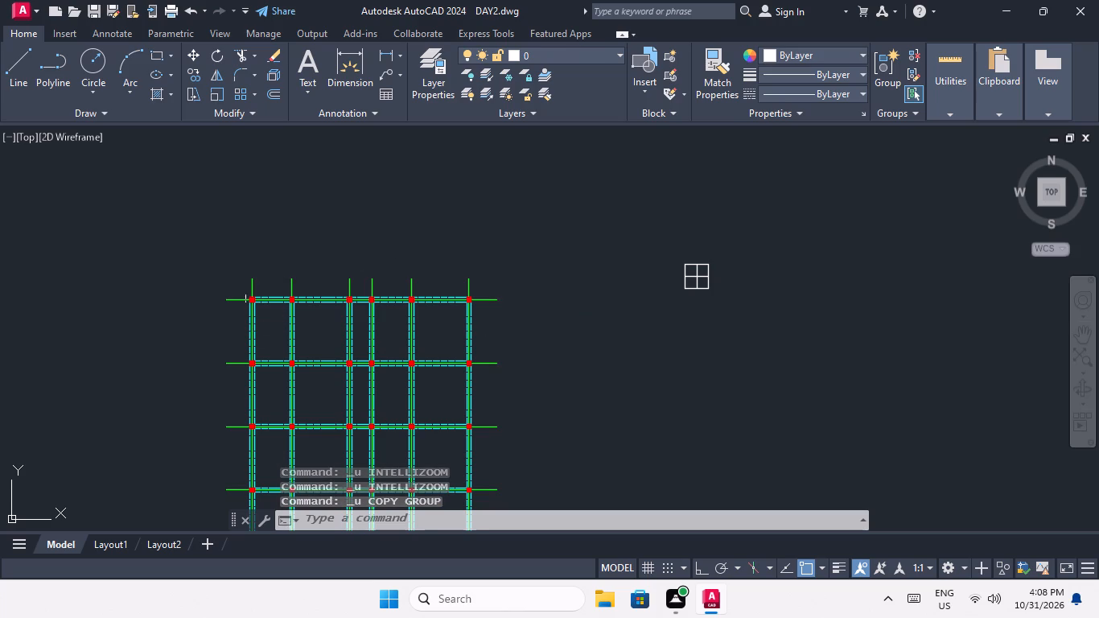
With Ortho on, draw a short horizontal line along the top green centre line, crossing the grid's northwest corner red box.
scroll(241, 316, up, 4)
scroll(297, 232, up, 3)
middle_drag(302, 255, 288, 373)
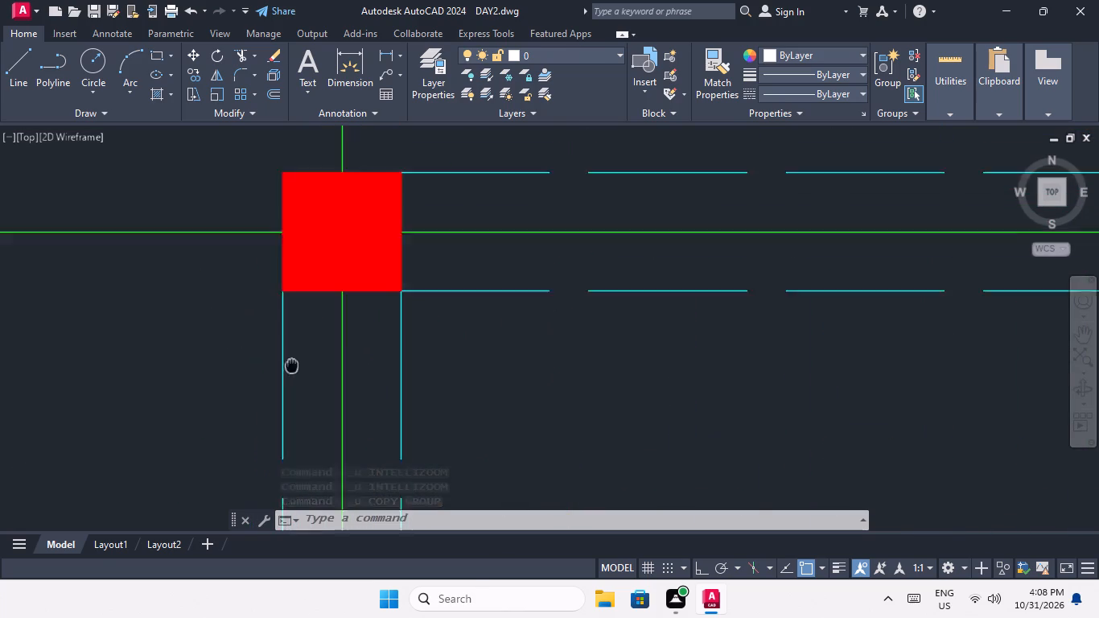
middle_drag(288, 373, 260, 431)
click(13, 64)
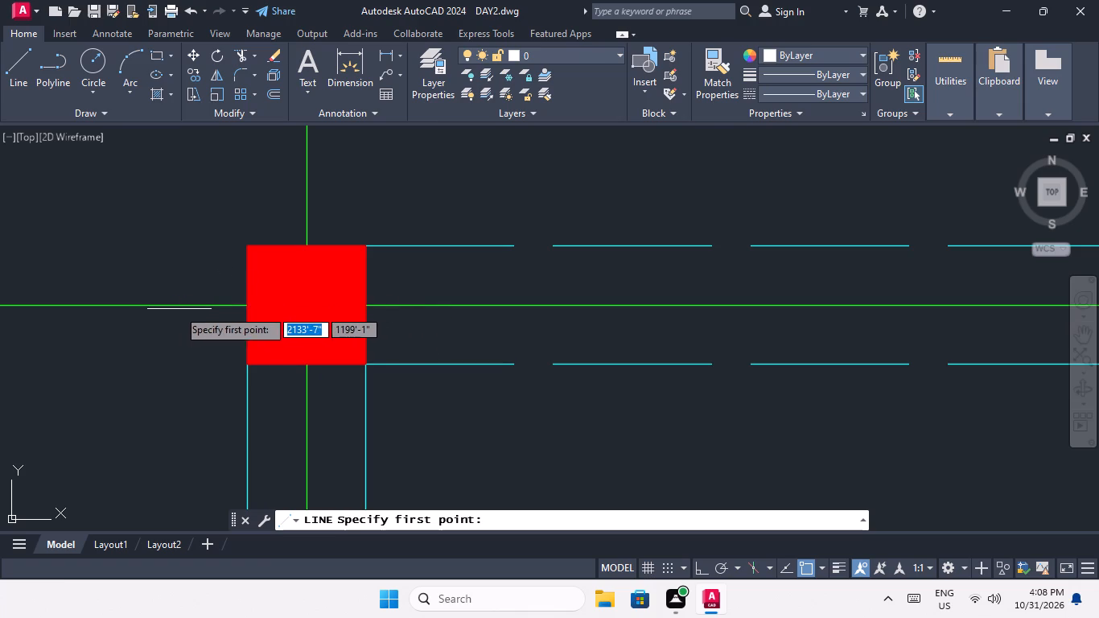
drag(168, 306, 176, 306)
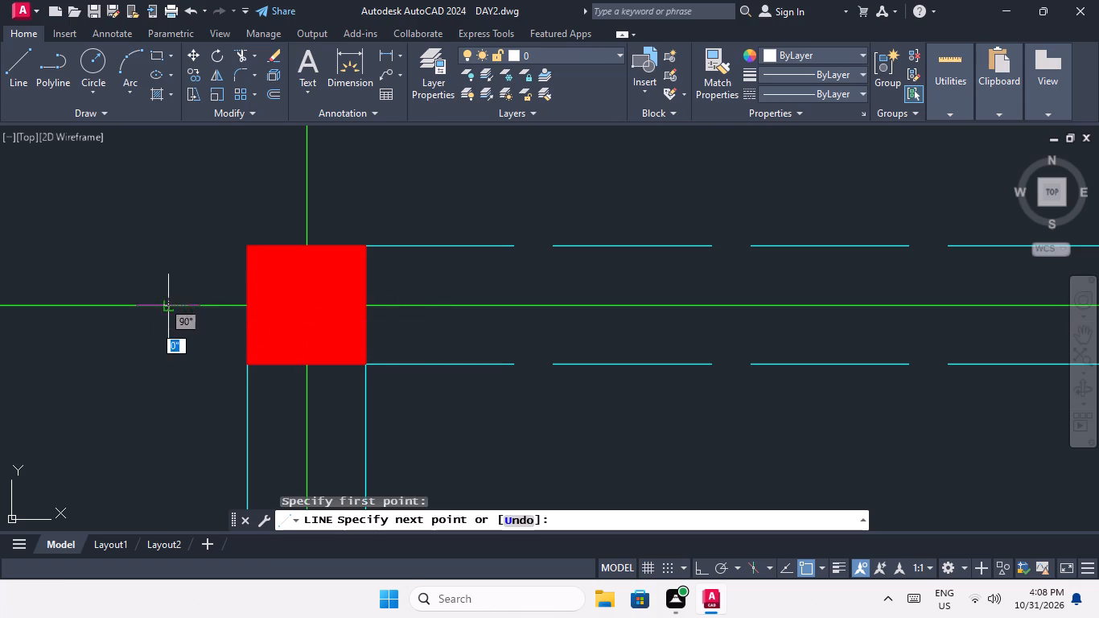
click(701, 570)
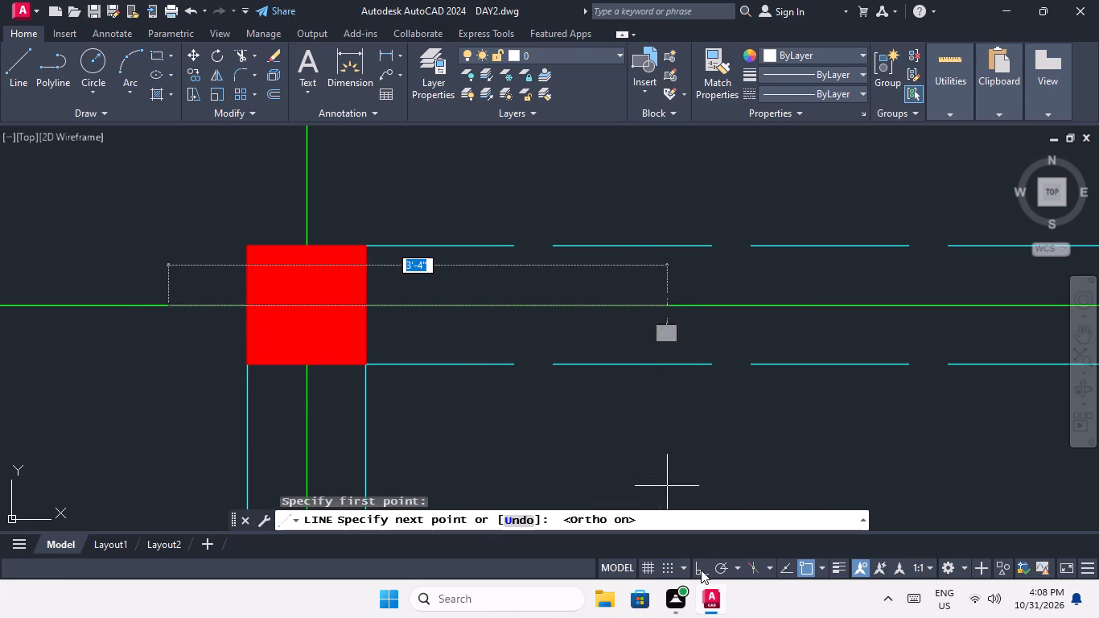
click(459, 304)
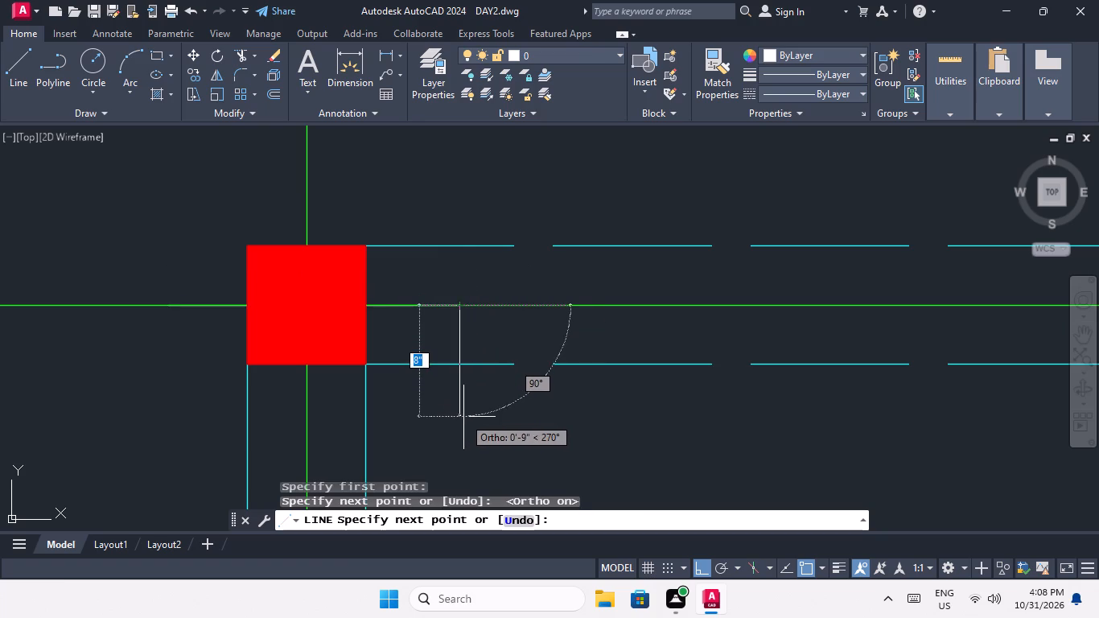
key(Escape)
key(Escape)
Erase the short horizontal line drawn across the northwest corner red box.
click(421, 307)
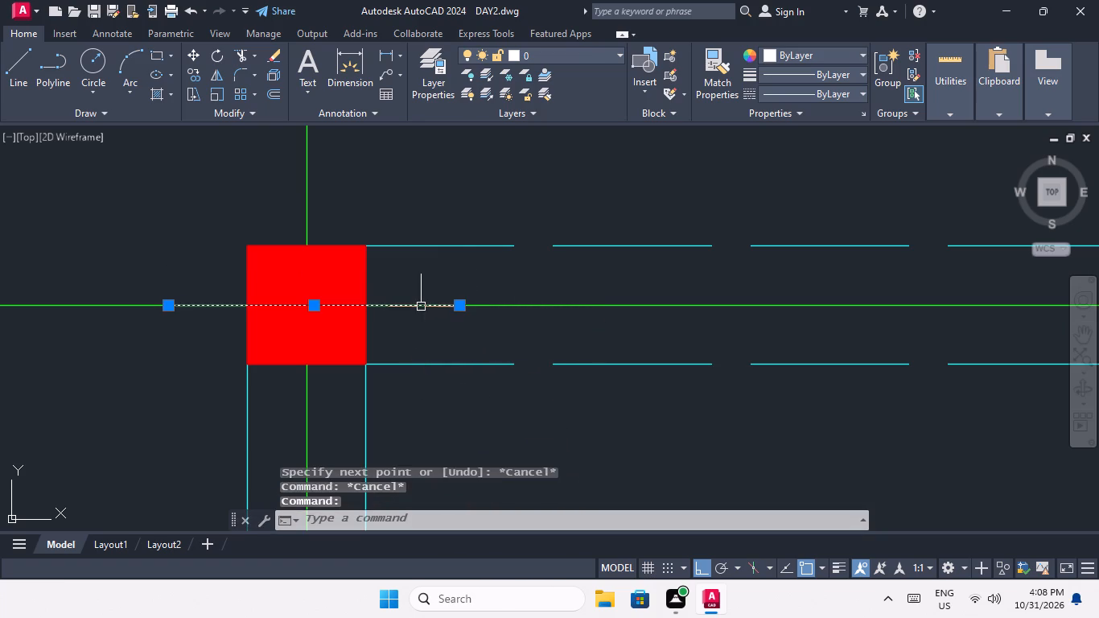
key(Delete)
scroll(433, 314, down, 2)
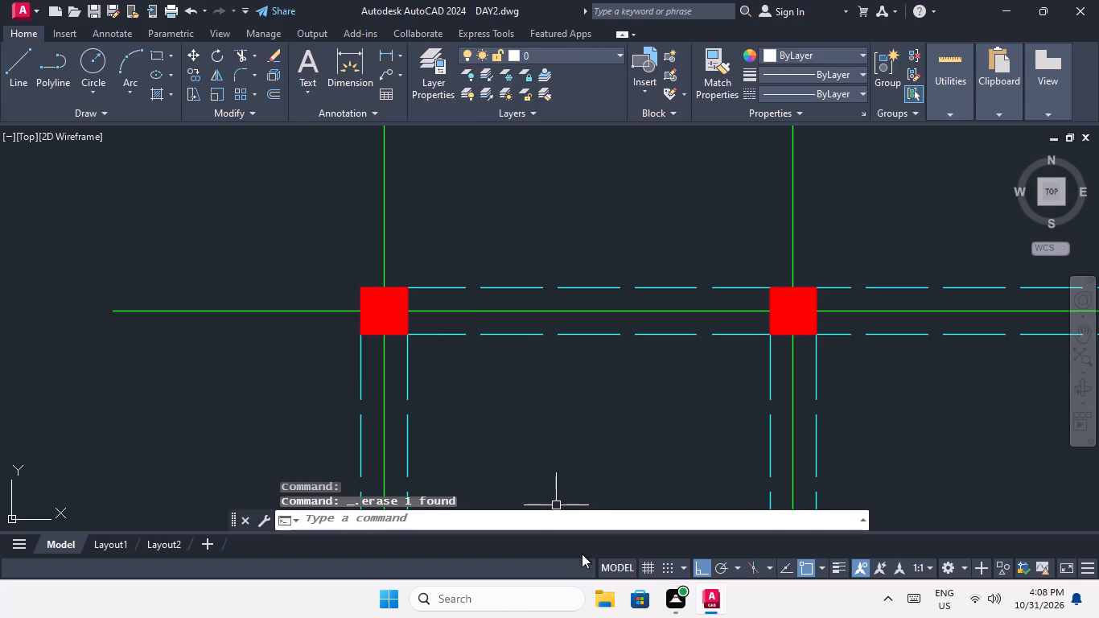
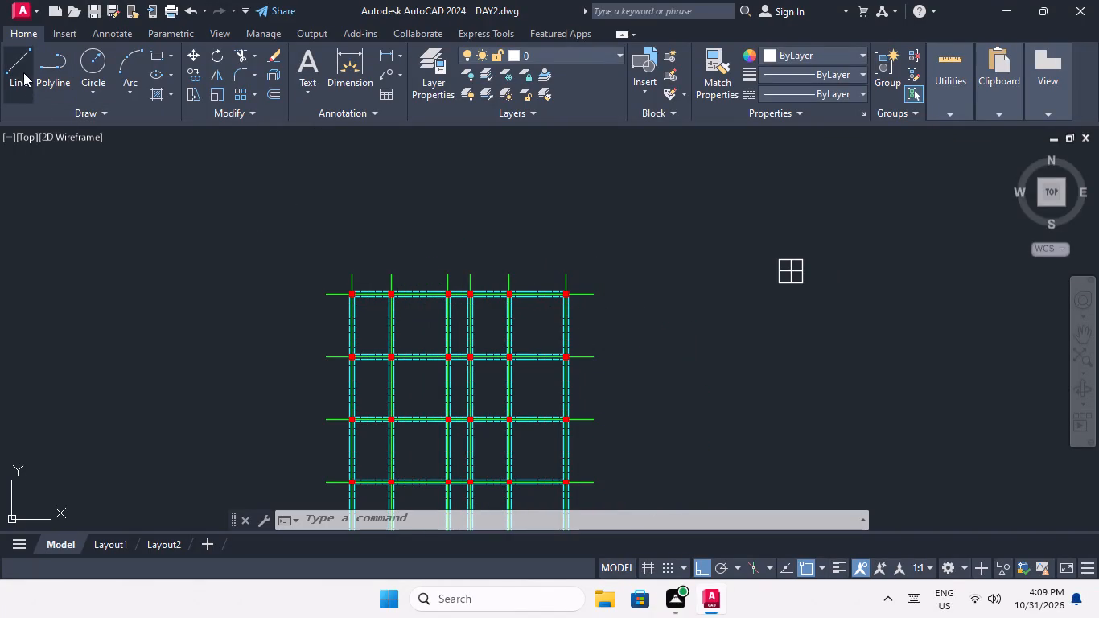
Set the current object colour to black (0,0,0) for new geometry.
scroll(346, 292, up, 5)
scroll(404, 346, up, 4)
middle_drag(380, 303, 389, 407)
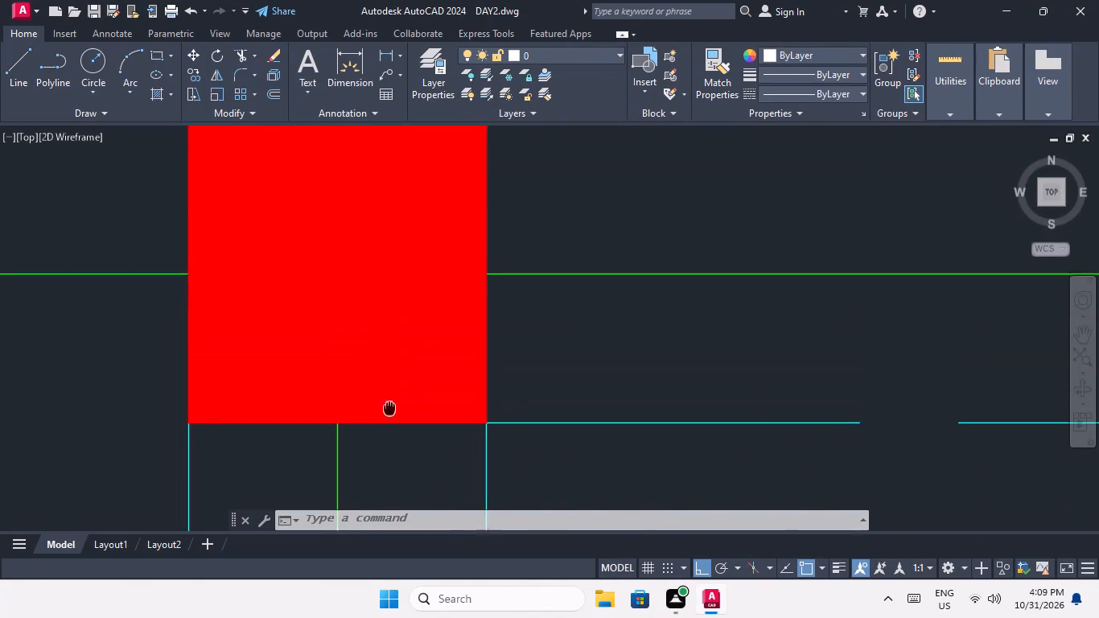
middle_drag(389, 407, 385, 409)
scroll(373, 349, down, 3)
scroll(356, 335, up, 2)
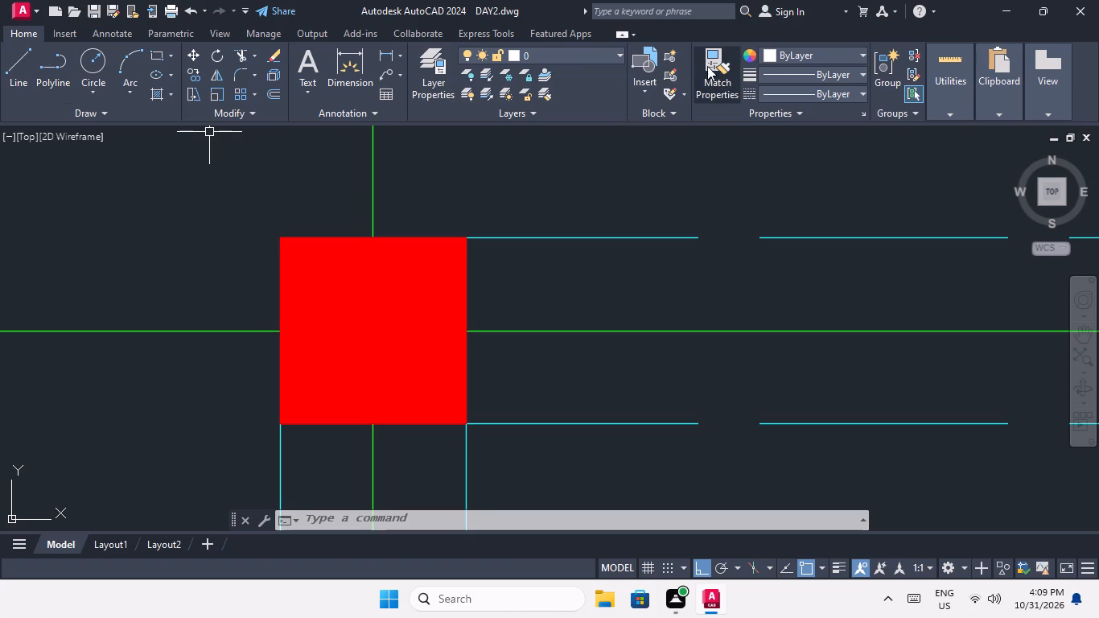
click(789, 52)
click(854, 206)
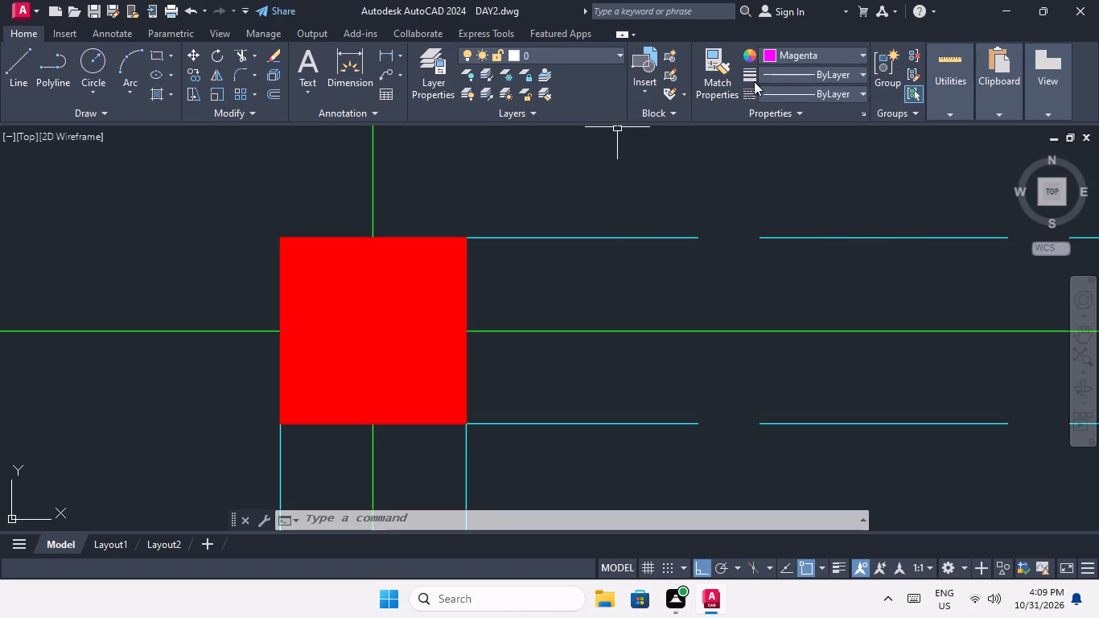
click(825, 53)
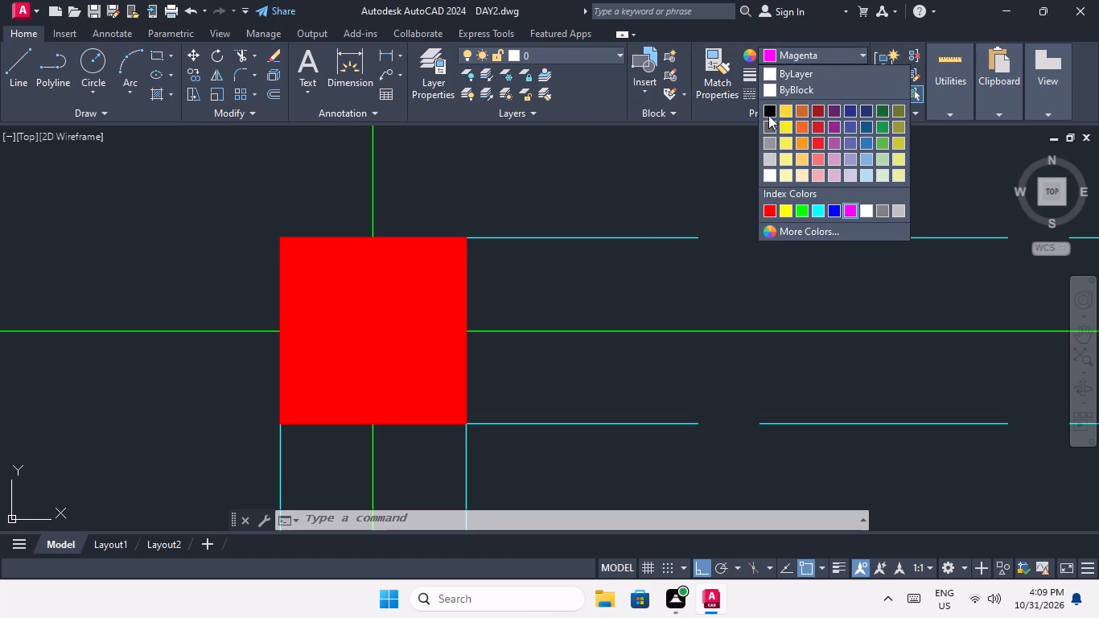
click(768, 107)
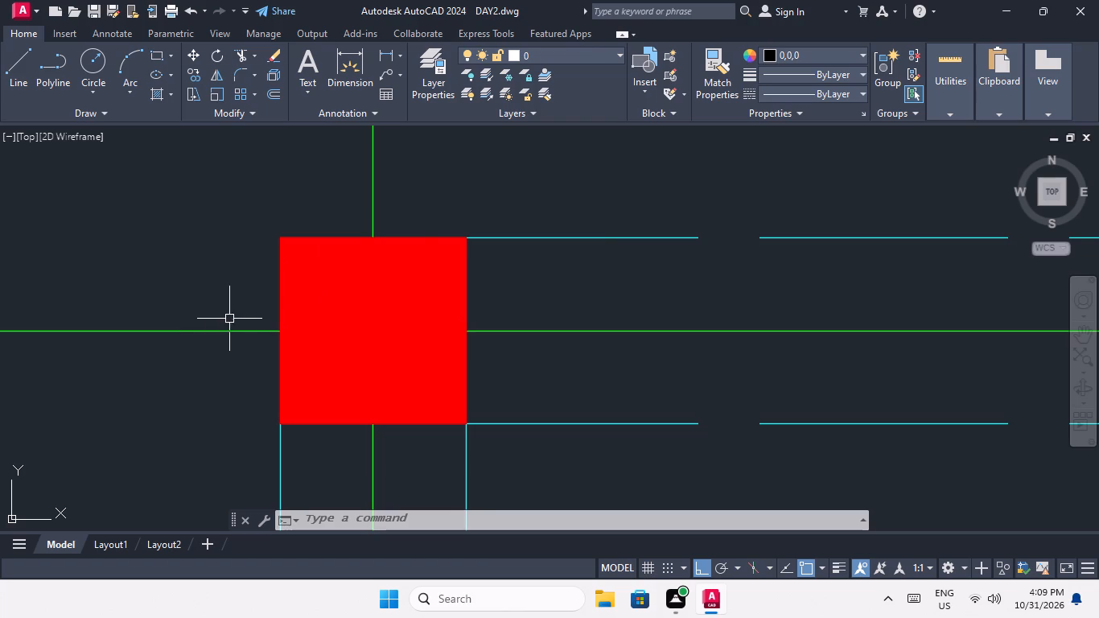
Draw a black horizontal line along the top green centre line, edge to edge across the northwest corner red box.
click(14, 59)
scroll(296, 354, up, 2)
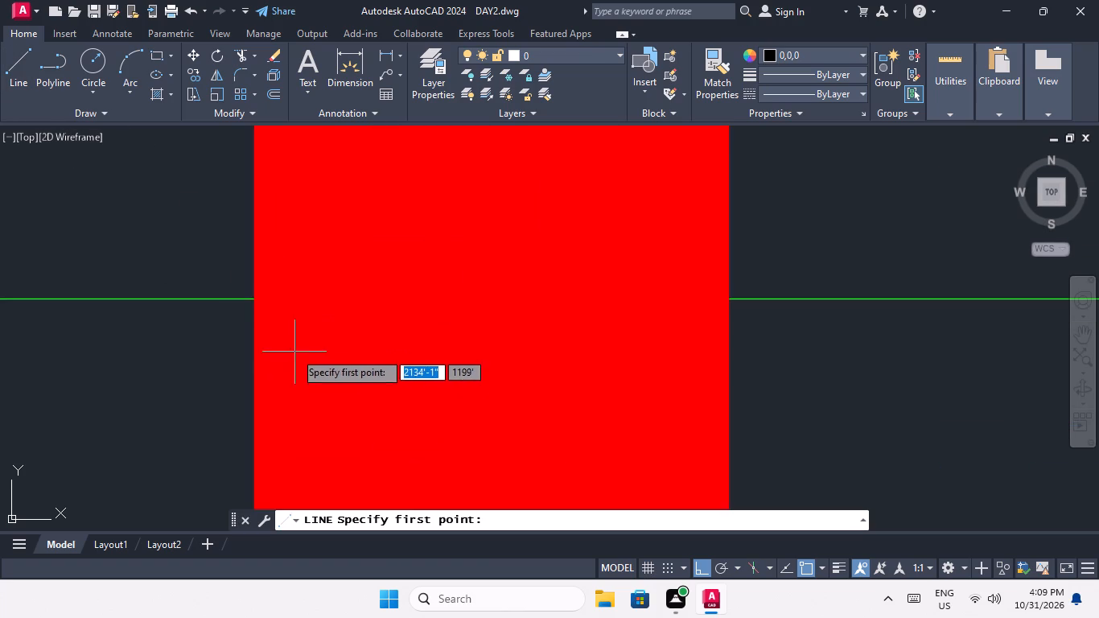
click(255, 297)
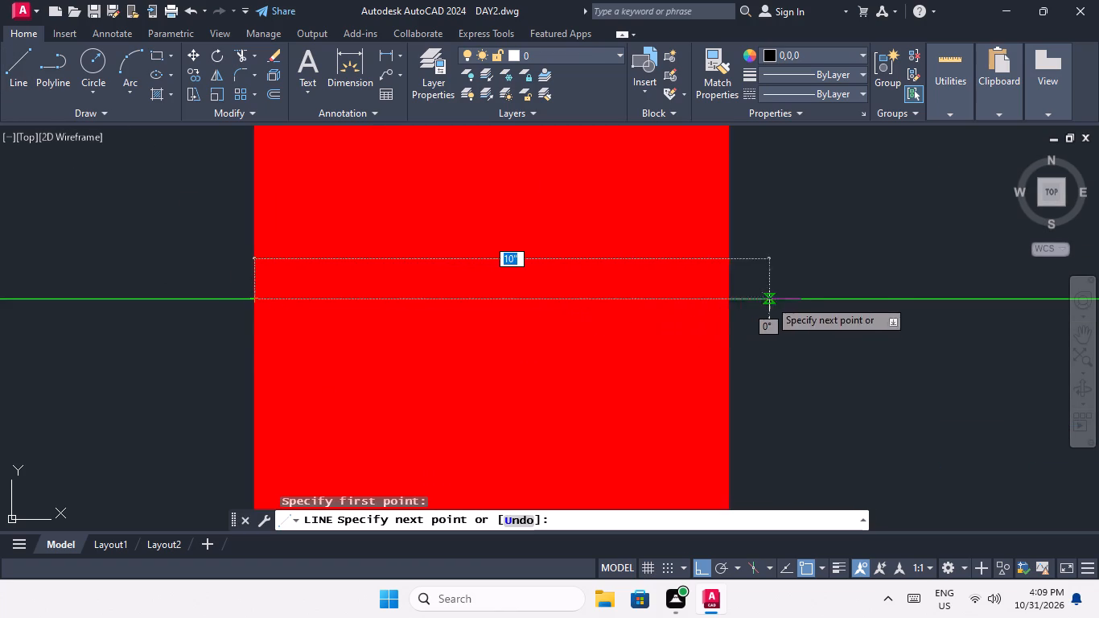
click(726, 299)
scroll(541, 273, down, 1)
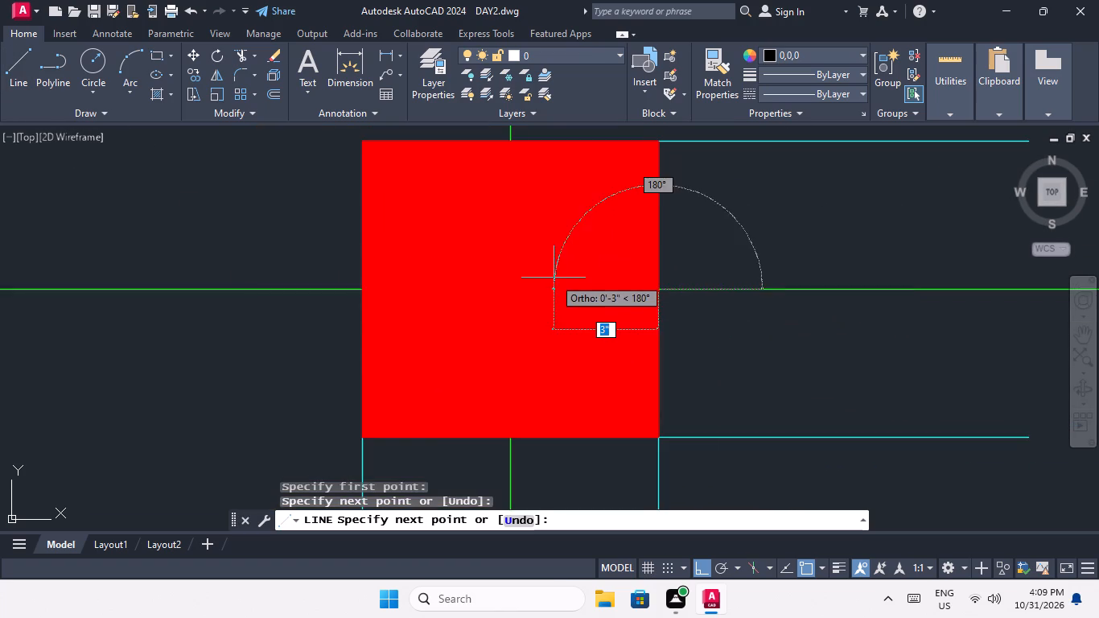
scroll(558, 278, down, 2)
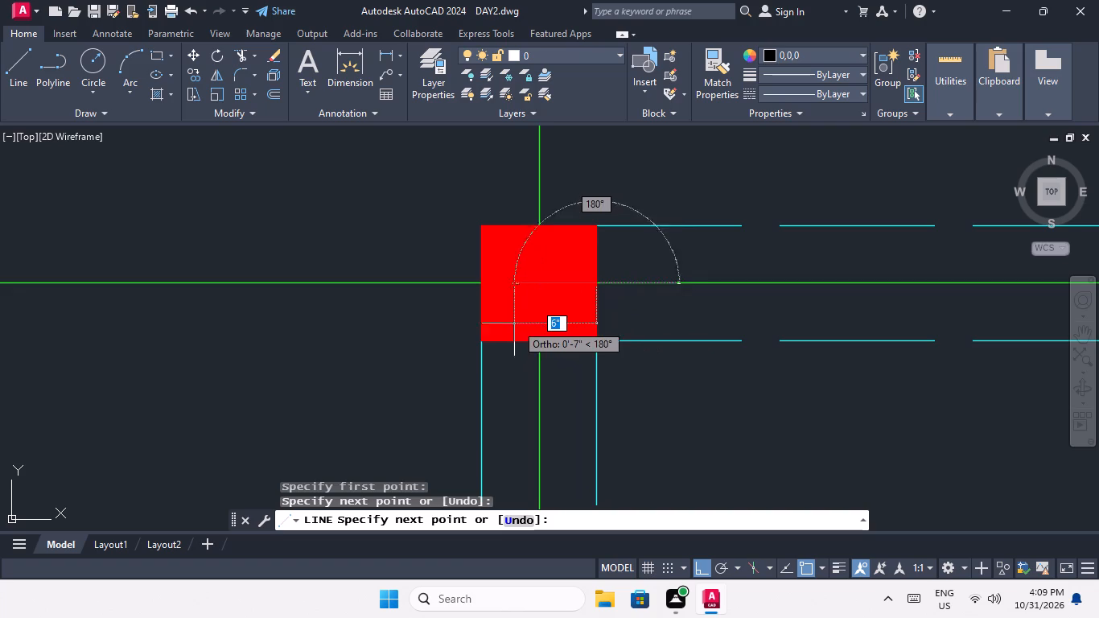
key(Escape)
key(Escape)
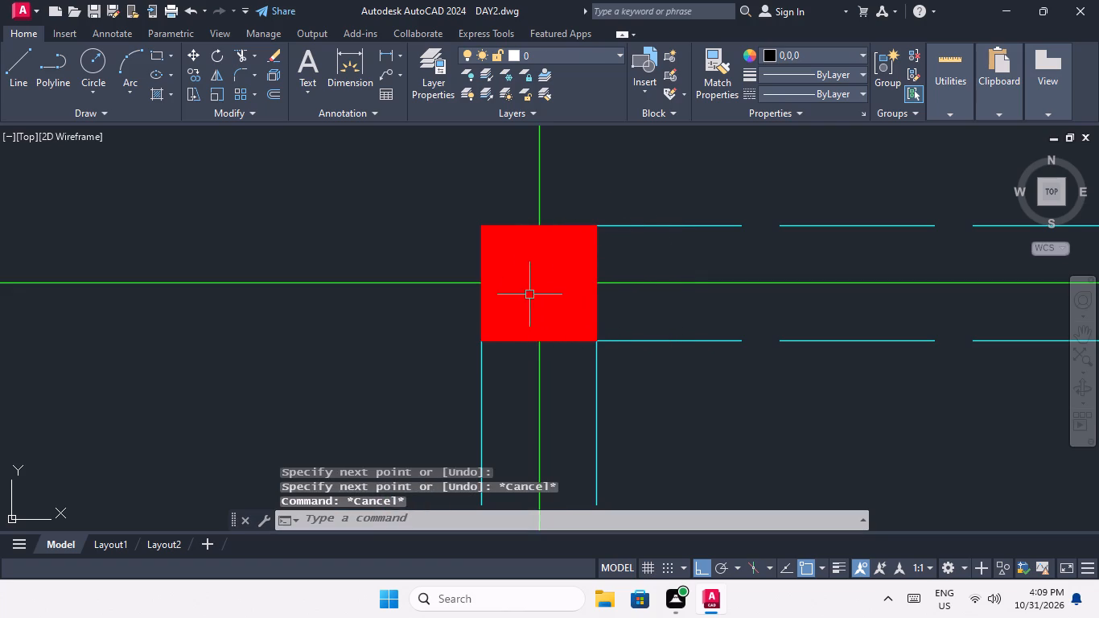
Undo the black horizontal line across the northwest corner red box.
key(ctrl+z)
Erase the red solid hatch that fills the grid's intersection boxes, keeping their red outlines.
scroll(404, 316, down, 3)
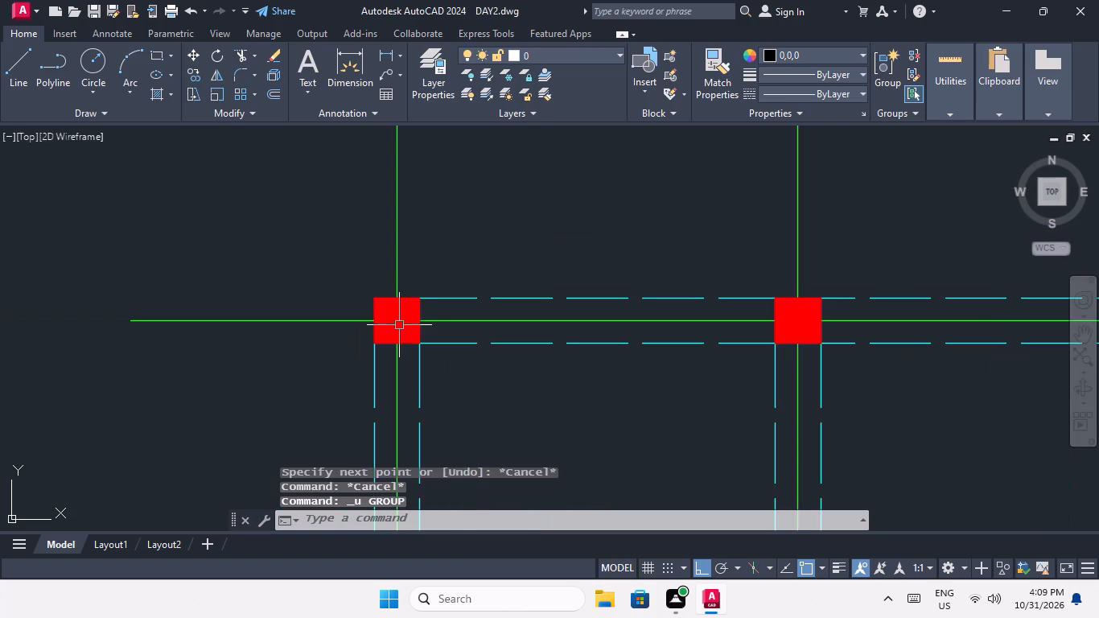
click(399, 324)
key(Delete)
scroll(405, 286, down, 2)
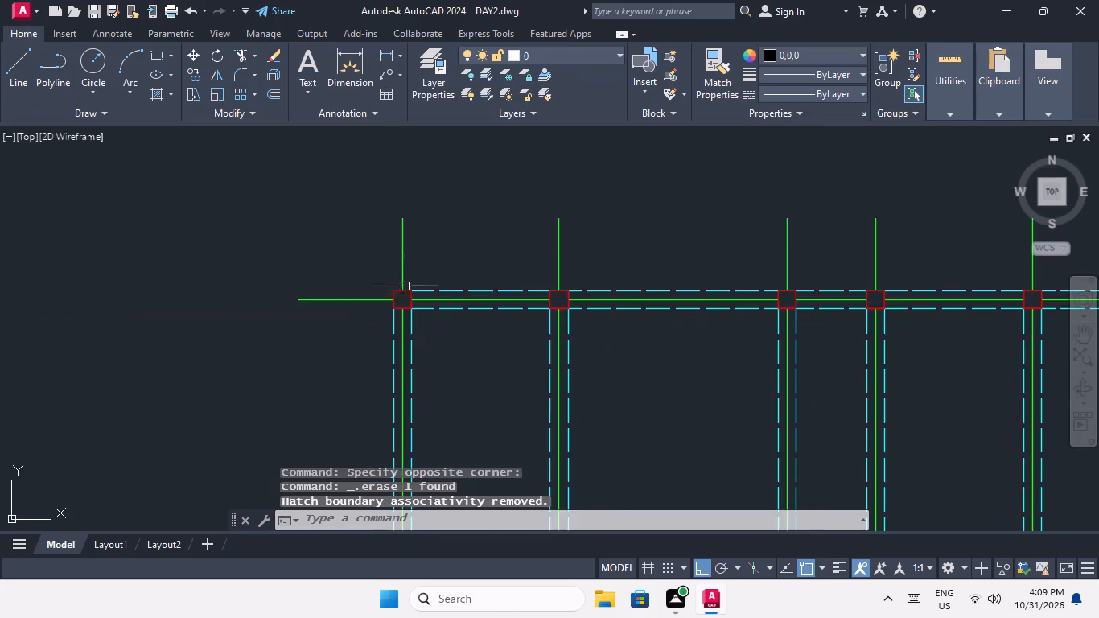
scroll(409, 299, up, 3)
middle_drag(398, 306, 291, 290)
scroll(295, 272, down, 3)
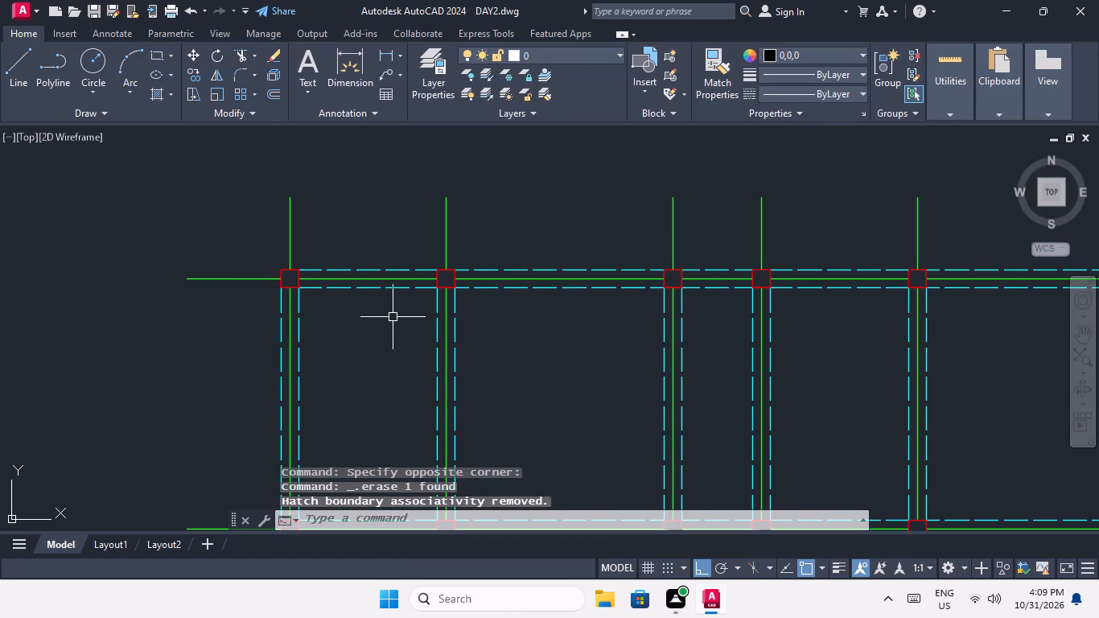
key(Escape)
key(Escape)
Set the current object colour to magenta.
click(799, 58)
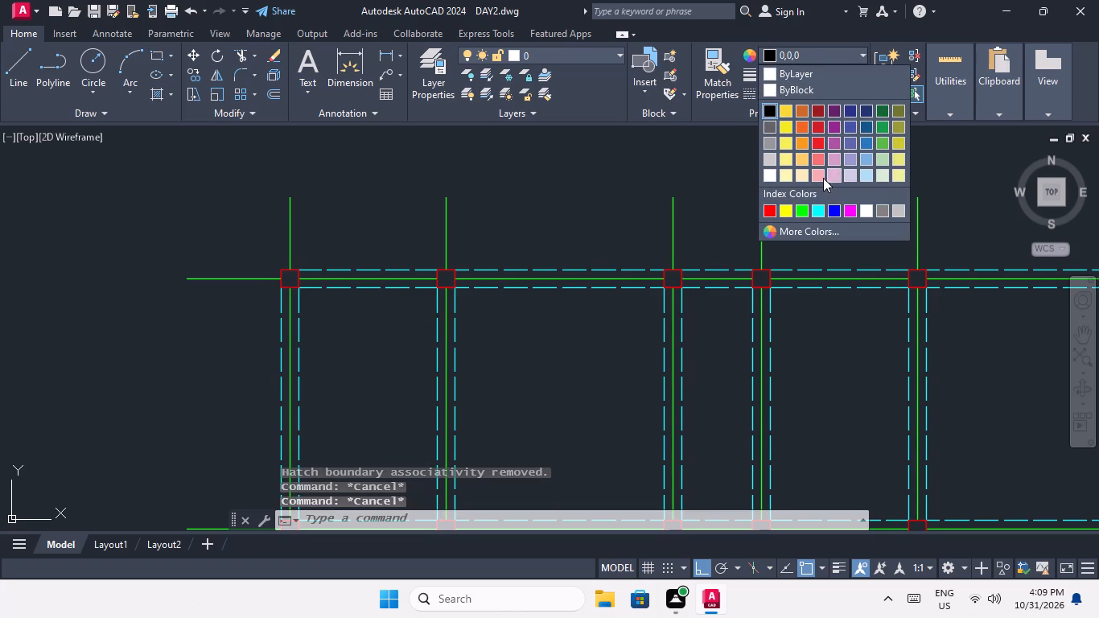
click(851, 212)
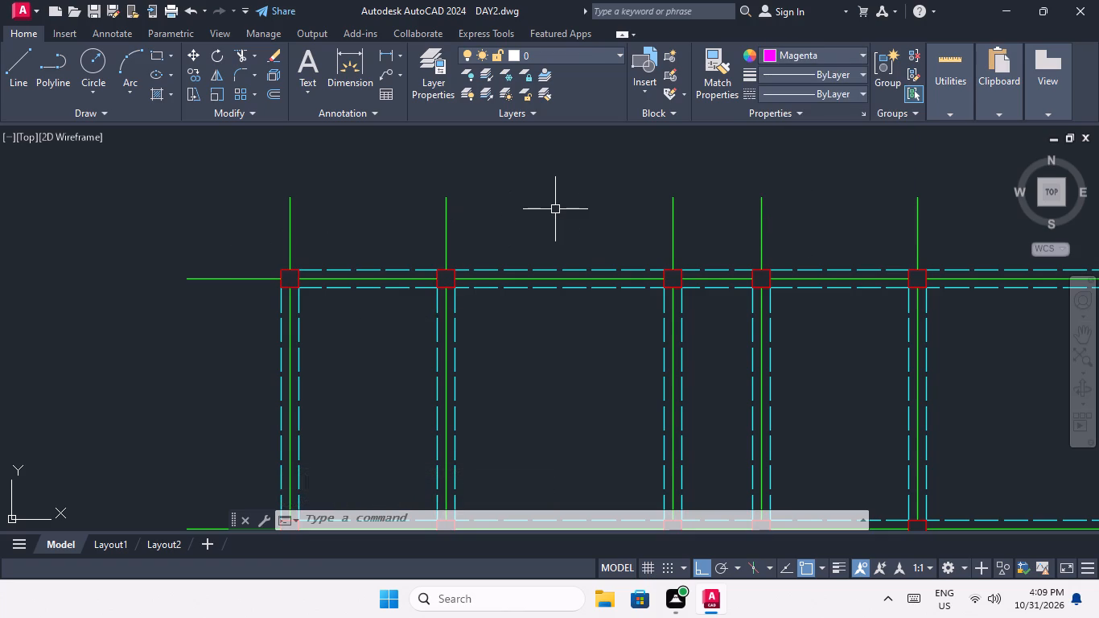
key(Escape)
key(Escape)
Draw magenta horizontal and vertical centre lines, edge to edge, inside the northwest corner box to mark its centre.
key(l)
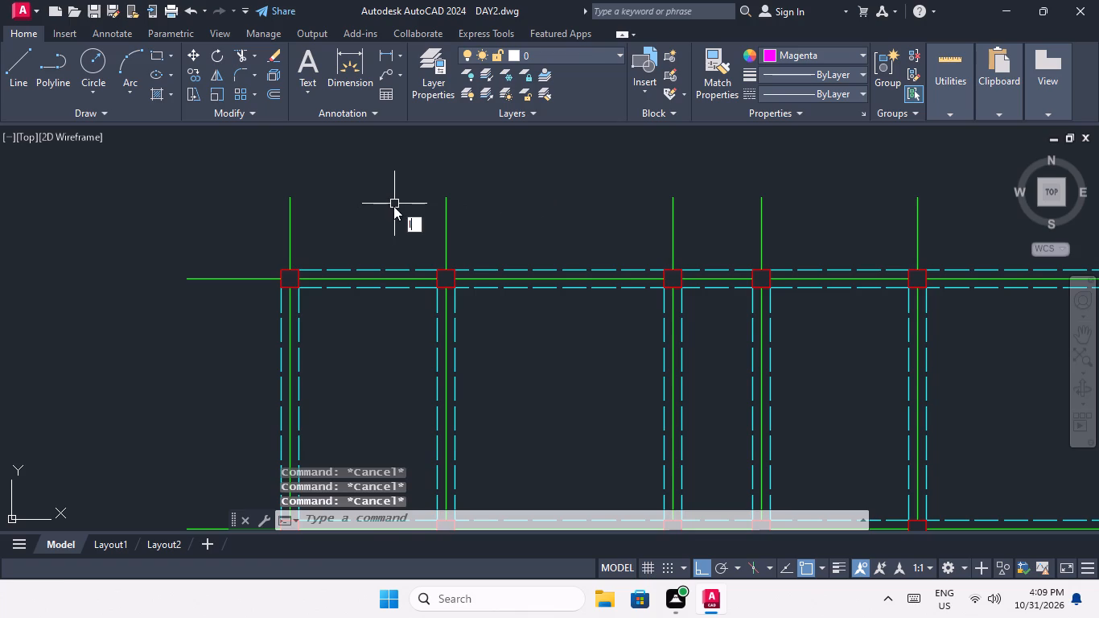
key(space)
scroll(285, 292, up, 4)
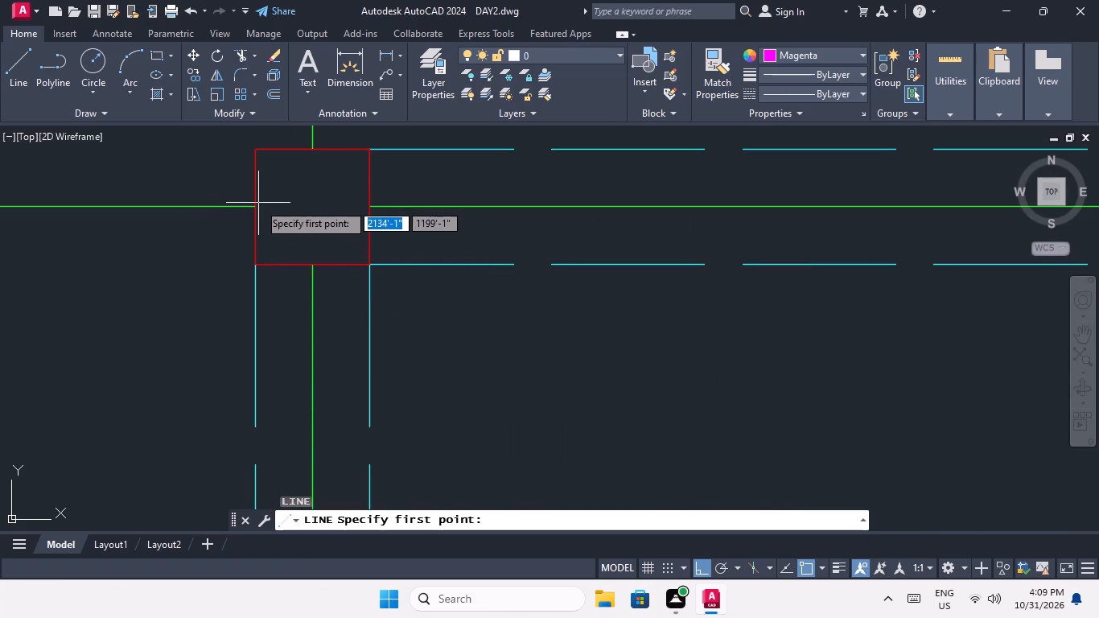
click(257, 208)
scroll(385, 214, up, 2)
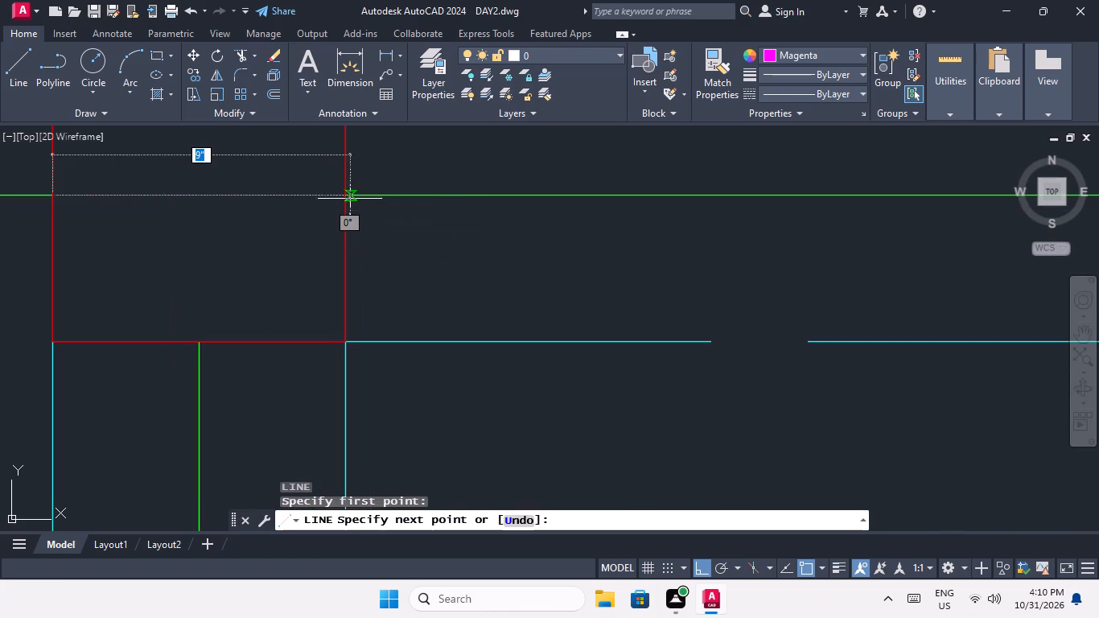
click(345, 197)
key(space)
scroll(291, 237, down, 3)
key(space)
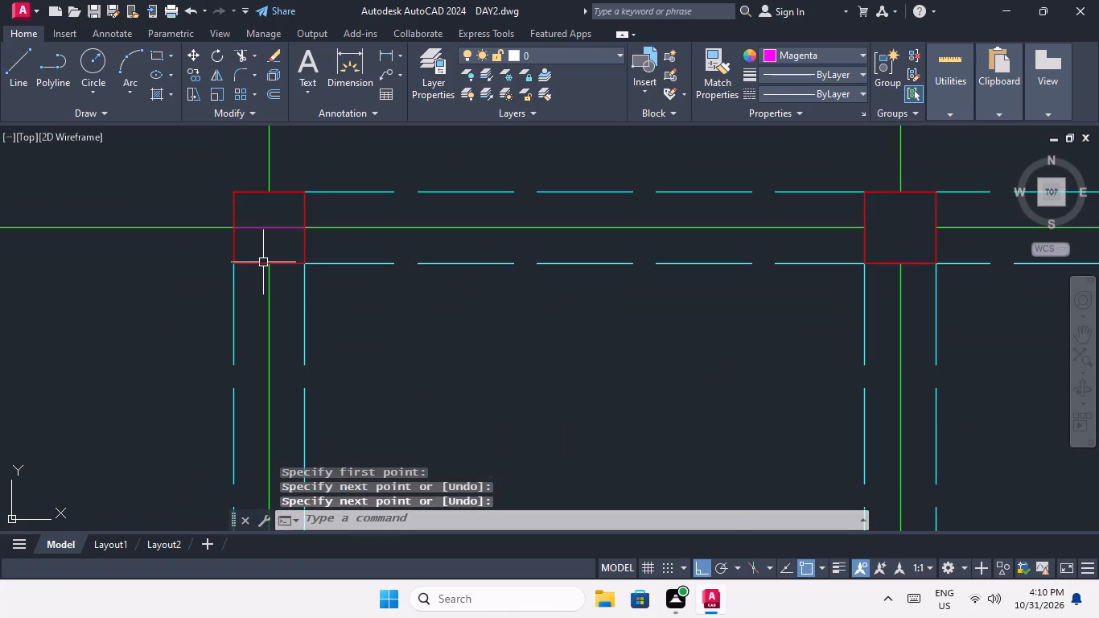
click(269, 262)
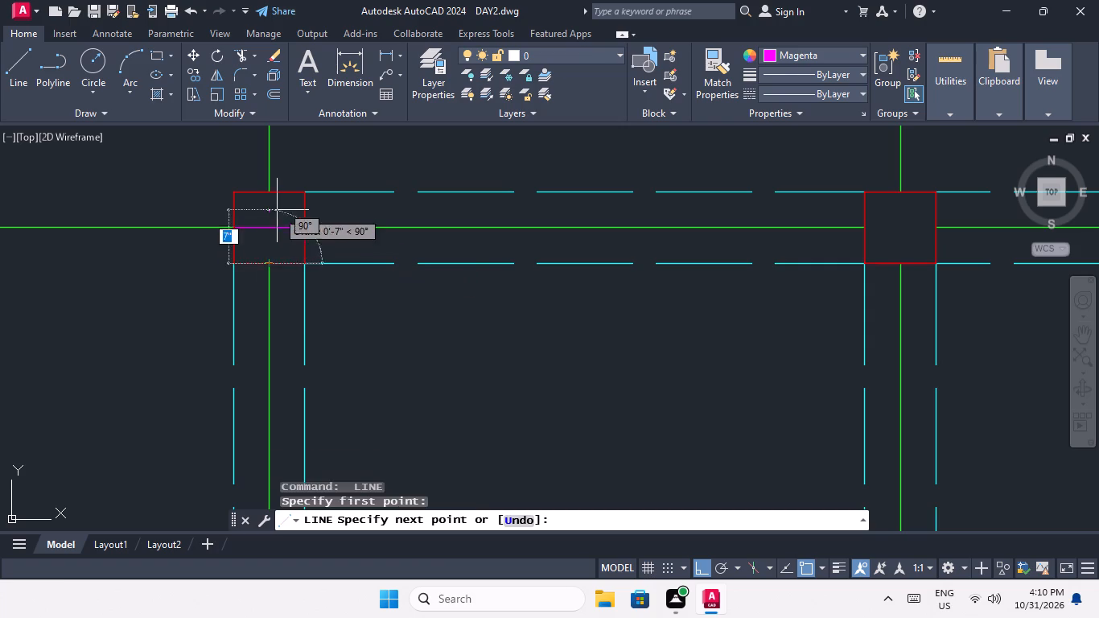
scroll(280, 199, up, 2)
click(253, 183)
key(space)
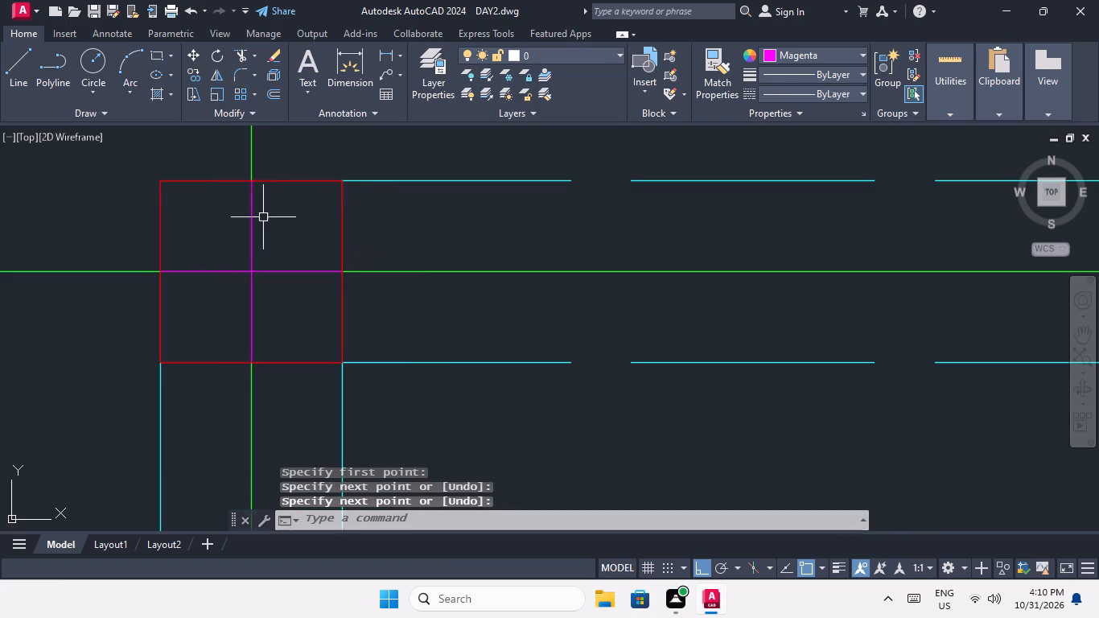
With Ortho off, copy the divided white square by its centre onto the magenta cross in the northwest corner box.
scroll(263, 217, down, 5)
middle_drag(392, 270, 336, 311)
scroll(340, 299, down, 2)
middle_drag(691, 290, 685, 290)
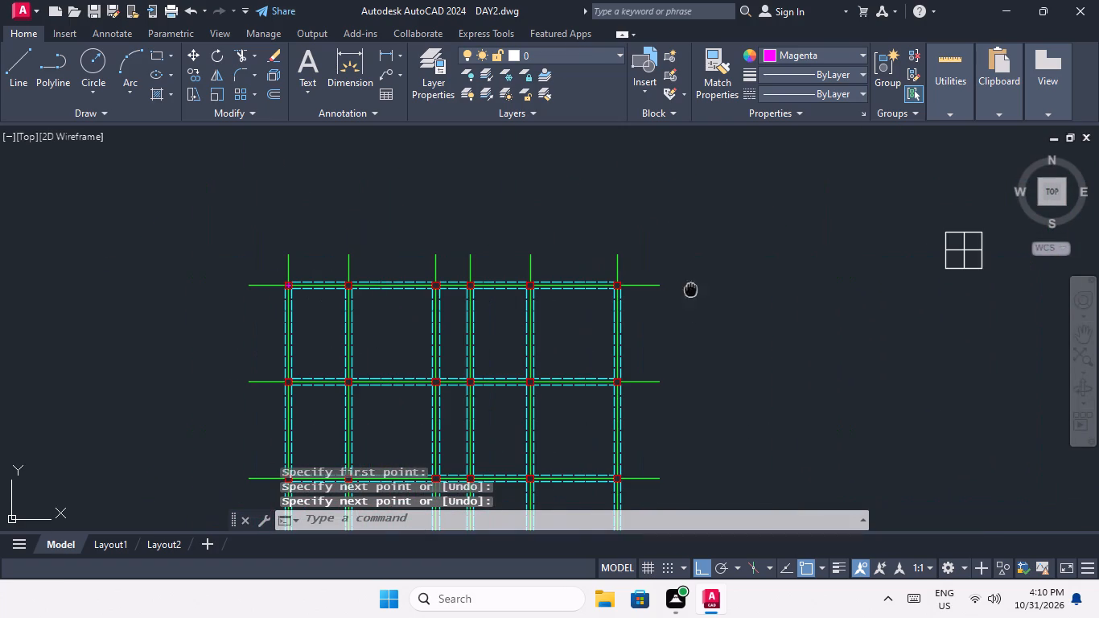
middle_drag(685, 290, 335, 282)
drag(570, 200, 630, 227)
click(703, 307)
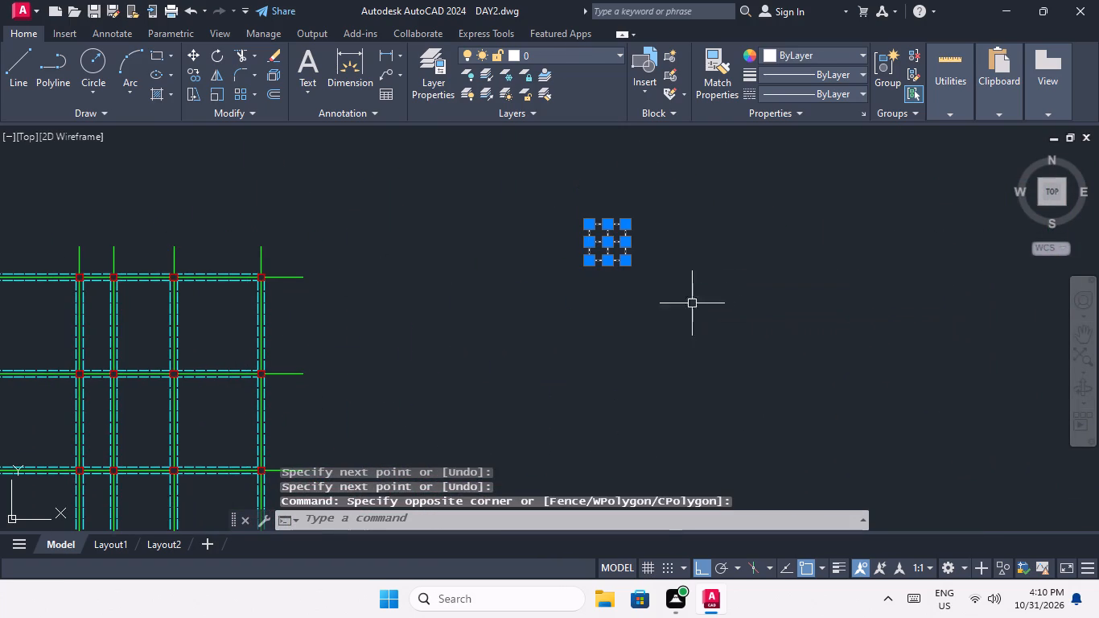
click(195, 72)
click(707, 568)
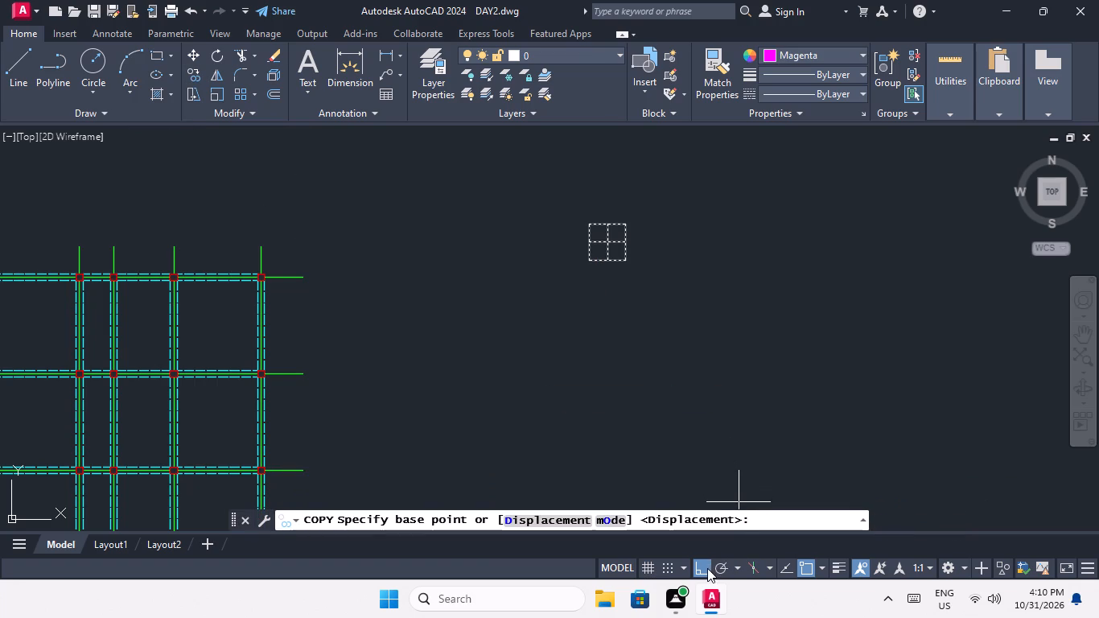
click(609, 243)
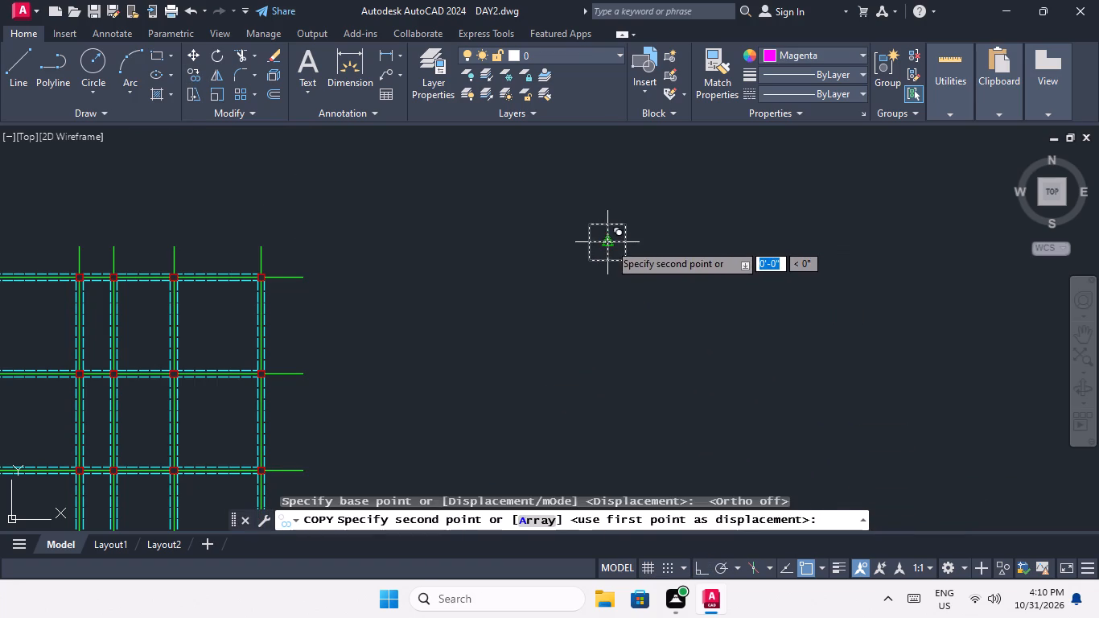
scroll(609, 243, down, 4)
scroll(447, 255, up, 9)
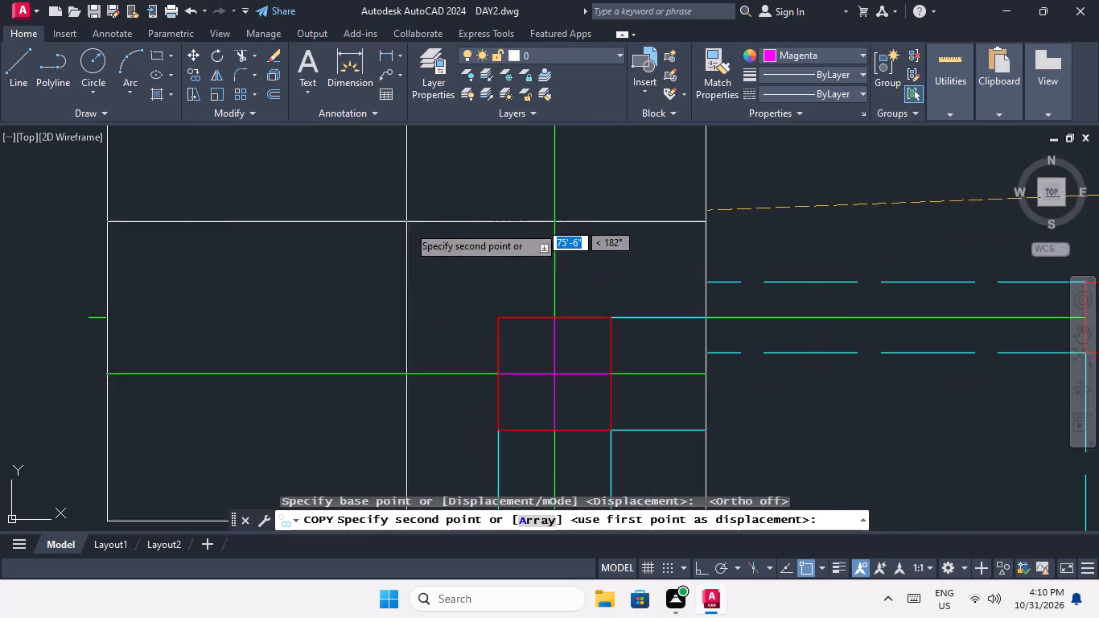
middle_drag(548, 366, 468, 274)
scroll(488, 297, up, 1)
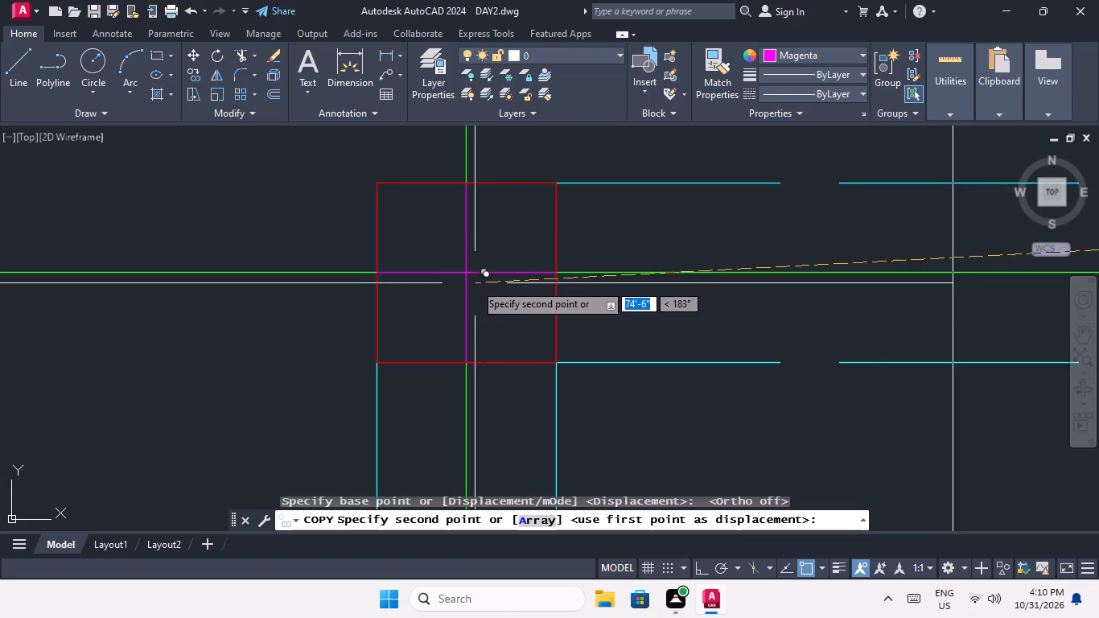
click(466, 270)
scroll(469, 266, down, 3)
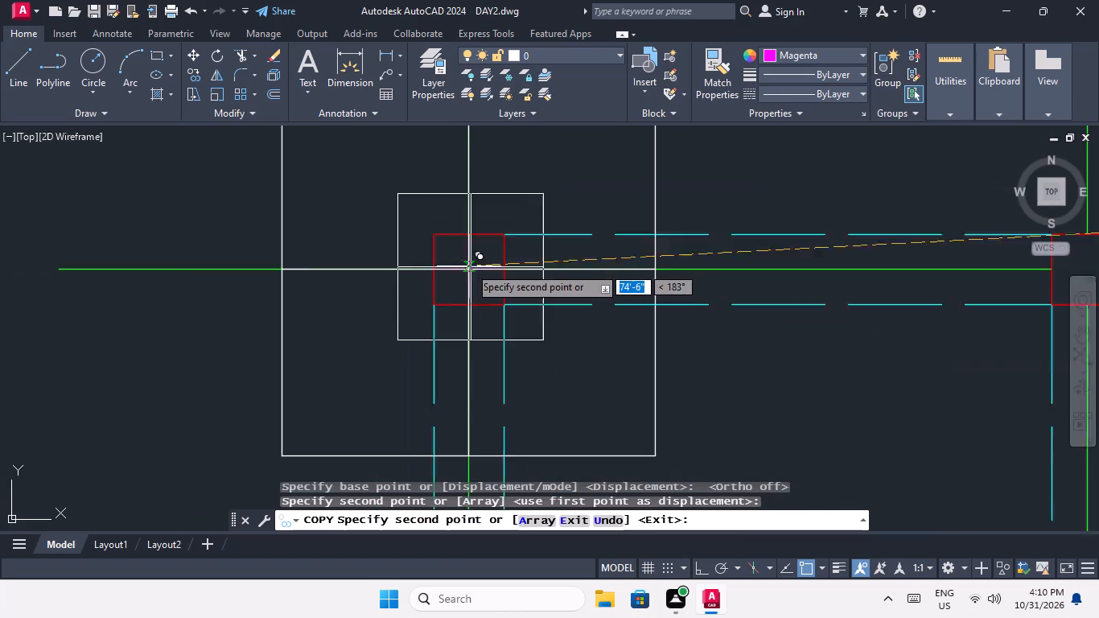
scroll(474, 267, down, 1)
middle_drag(525, 311, 424, 299)
scroll(426, 290, down, 2)
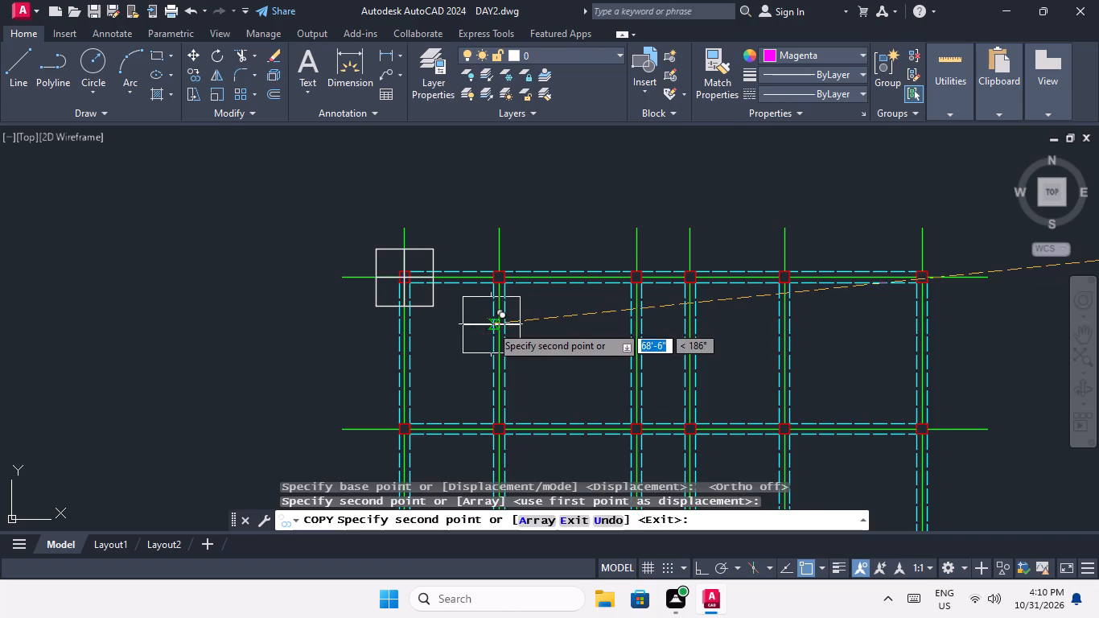
key(Escape)
Erase the white horizontal and vertical cross lines of the square copied onto the northwest corner box.
scroll(414, 272, up, 4)
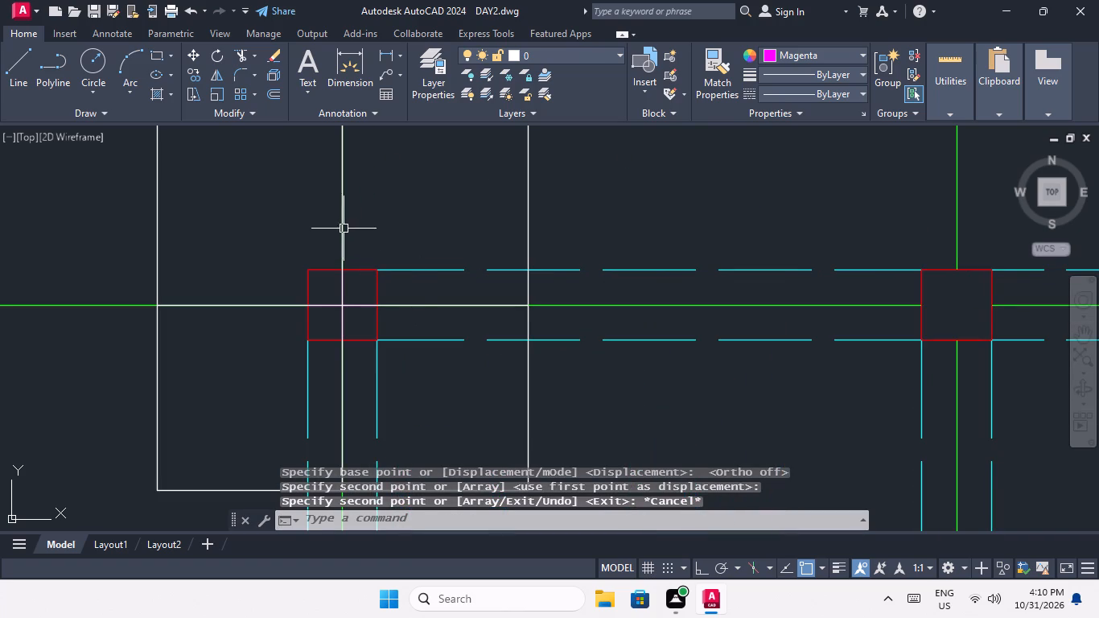
click(341, 221)
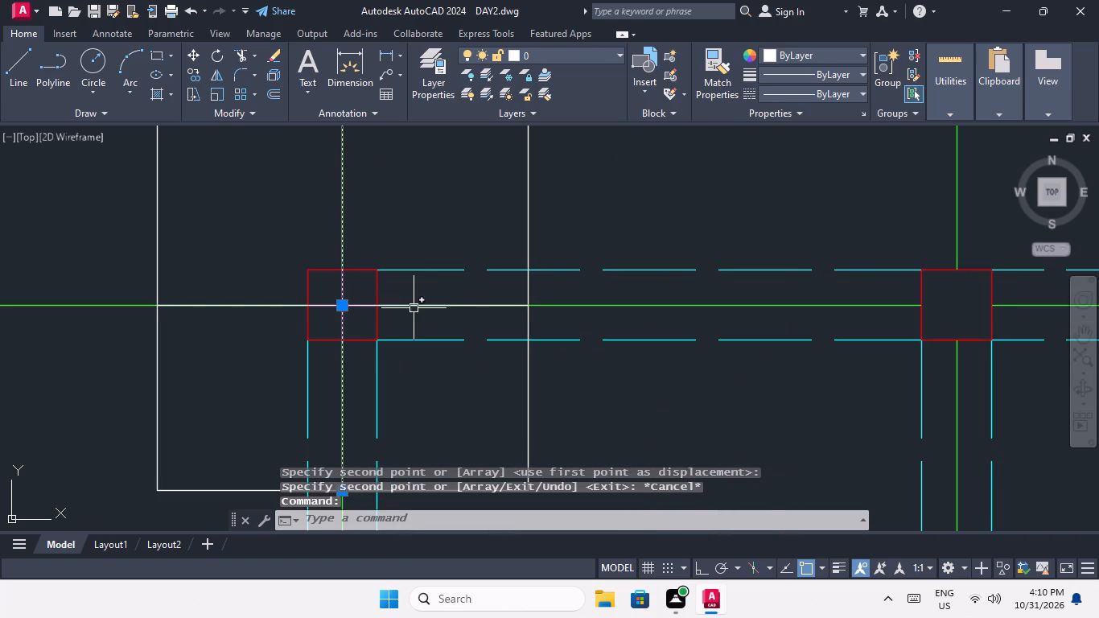
click(414, 308)
key(Delete)
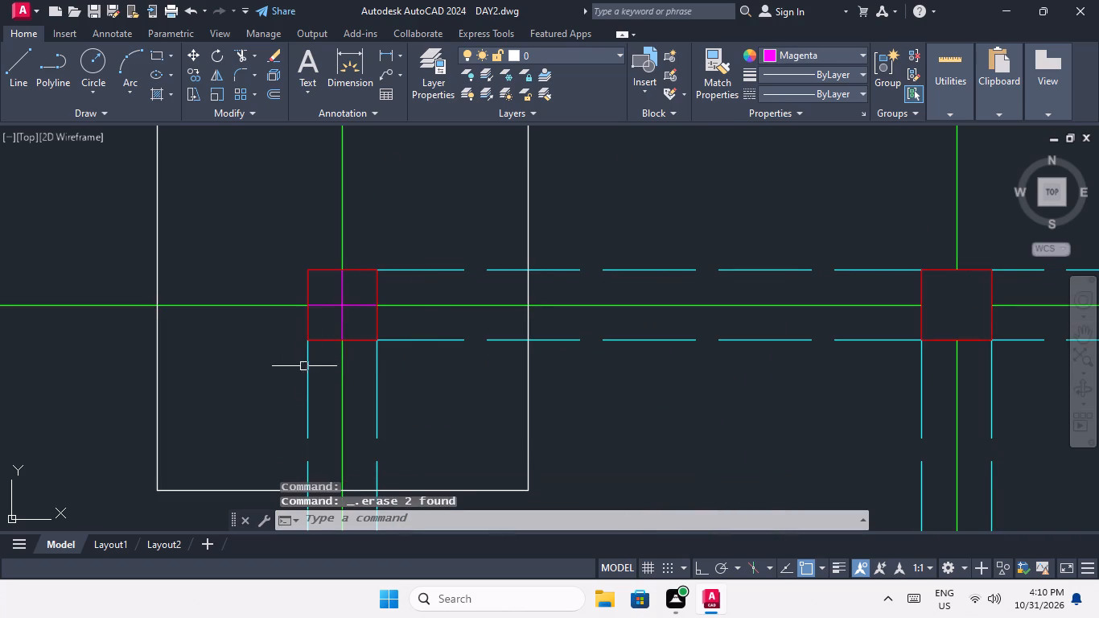
Erase the two magenta centre lines inside the northwest corner box.
scroll(347, 318, up, 3)
drag(354, 317, 352, 303)
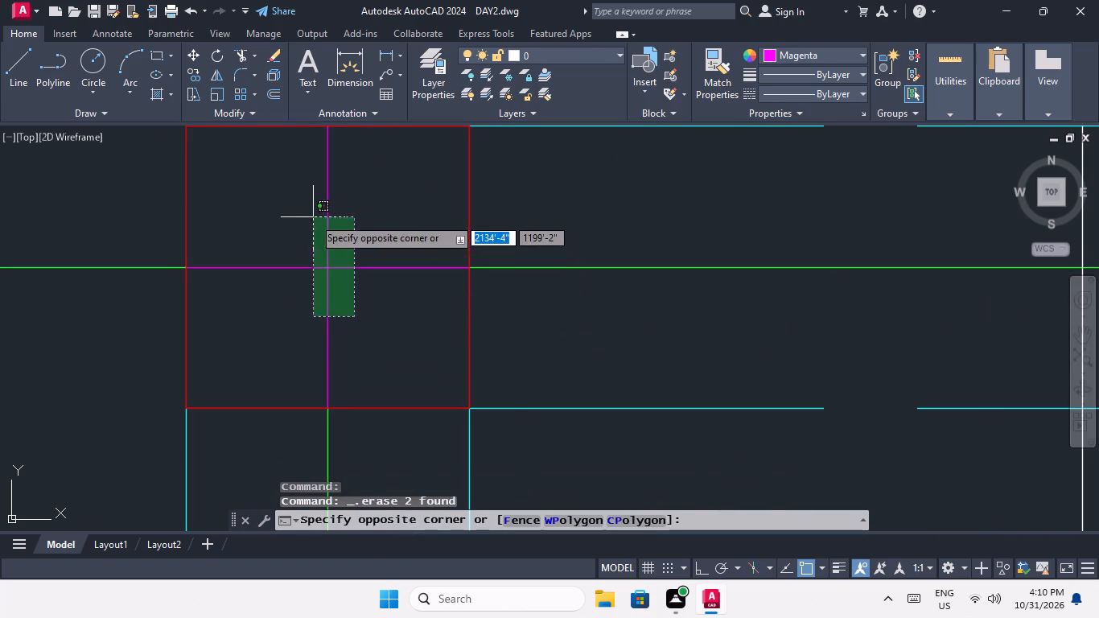
click(313, 217)
key(Delete)
scroll(323, 285, down, 5)
middle_drag(360, 336, 253, 316)
scroll(267, 309, down, 3)
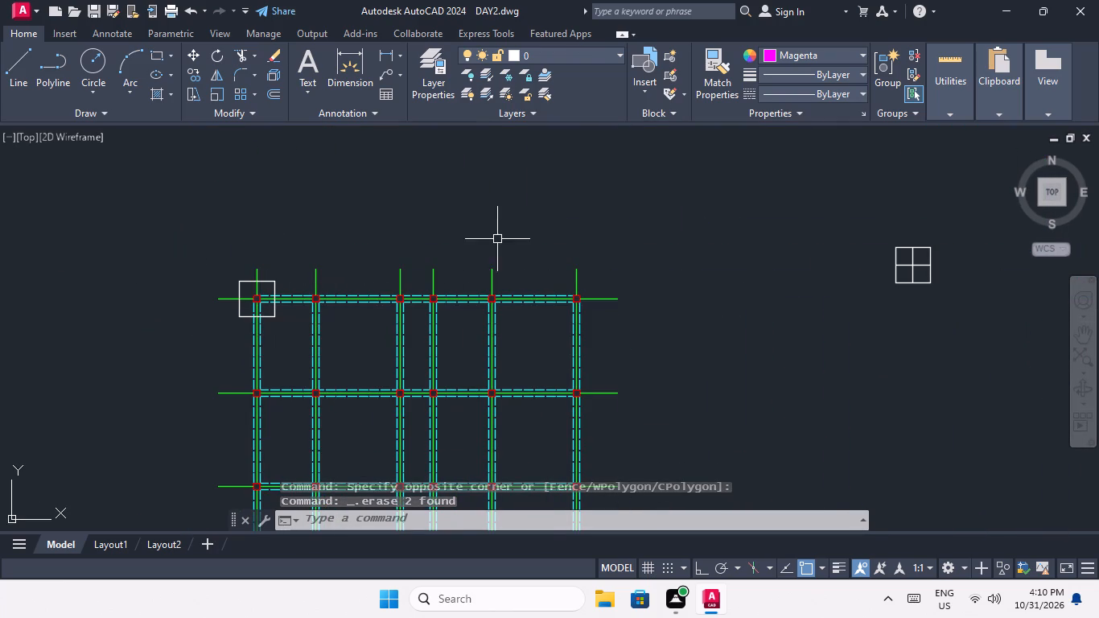
middle_drag(387, 376, 368, 262)
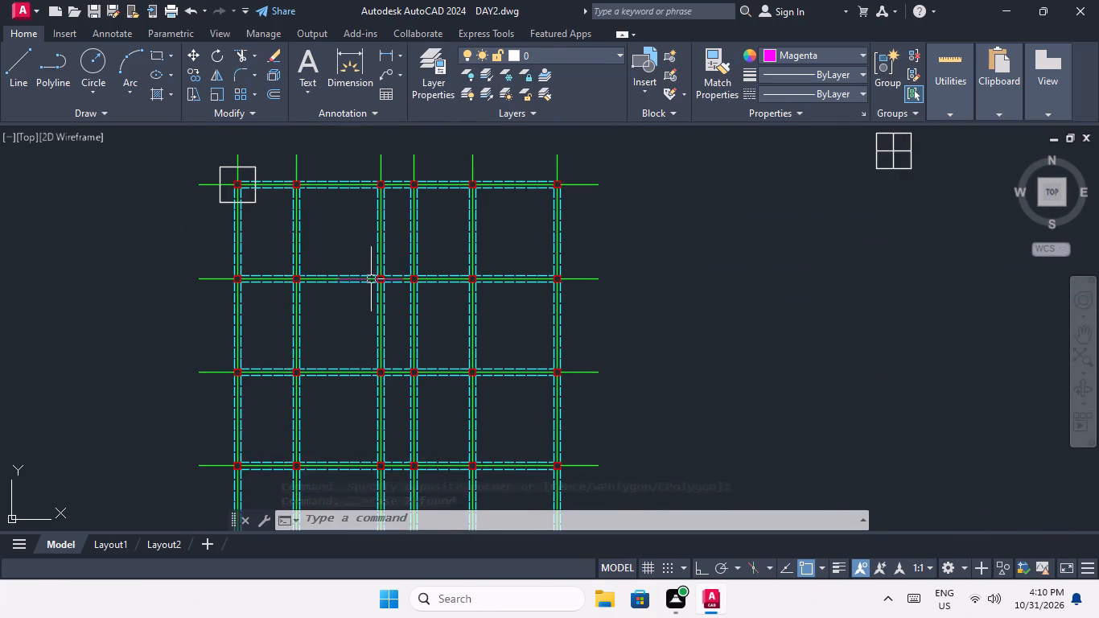
With Ortho on, draw 9-inch magenta horizontal and vertical centre lines inside the second box from the west in the top row.
scroll(371, 282, down, 1)
scroll(316, 228, up, 4)
scroll(368, 190, up, 1)
middle_drag(368, 216, 348, 307)
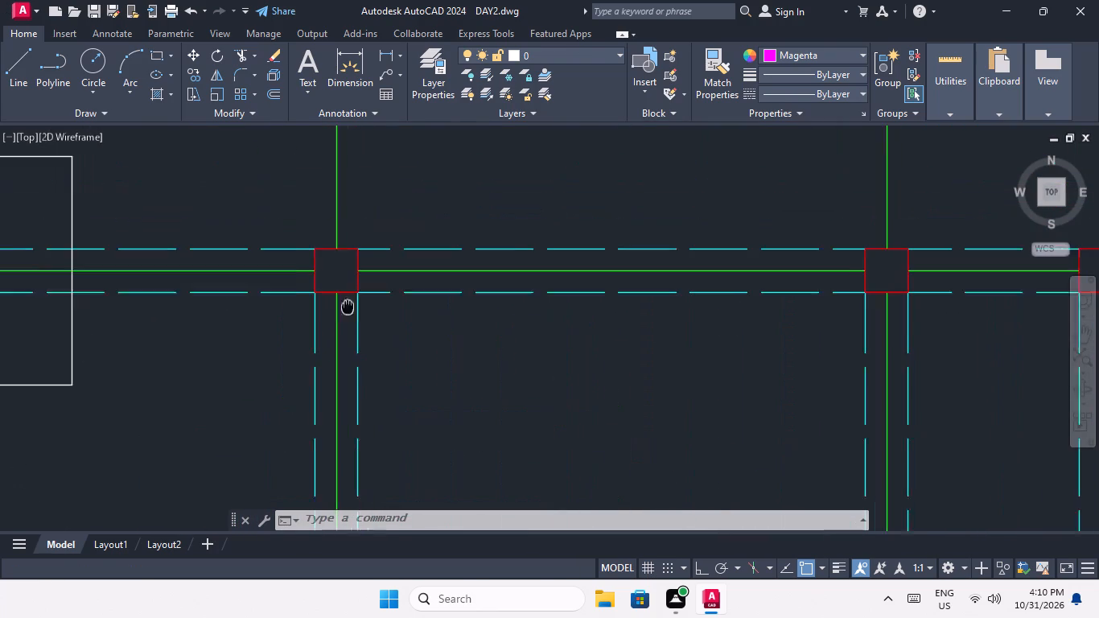
middle_drag(348, 307, 344, 315)
scroll(331, 286, up, 2)
key(l)
key(space)
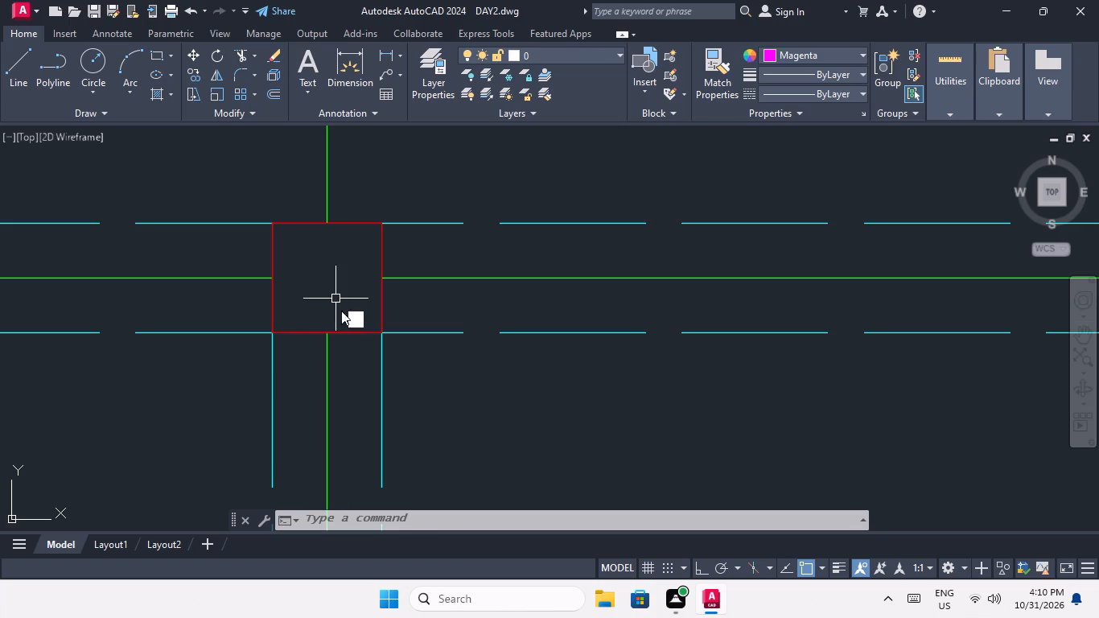
click(270, 280)
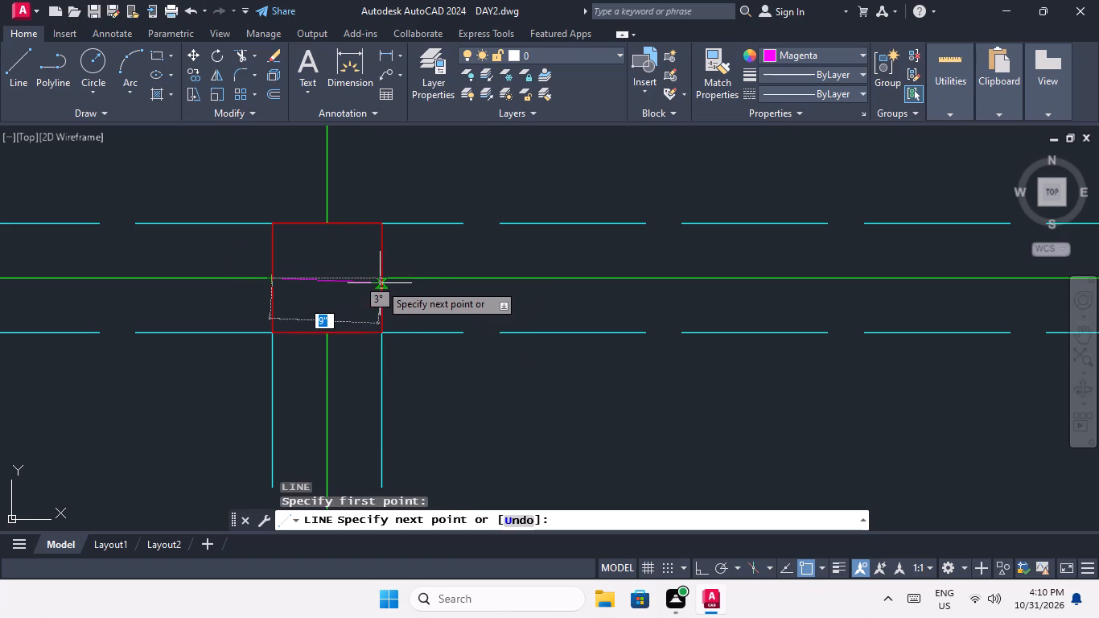
click(702, 571)
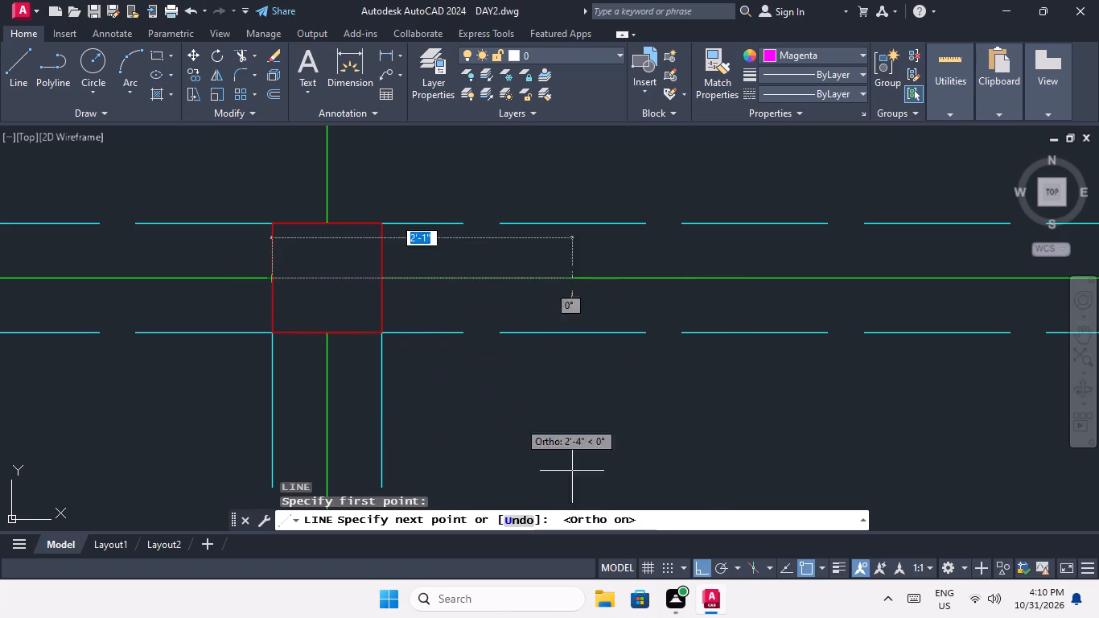
scroll(372, 254, up, 3)
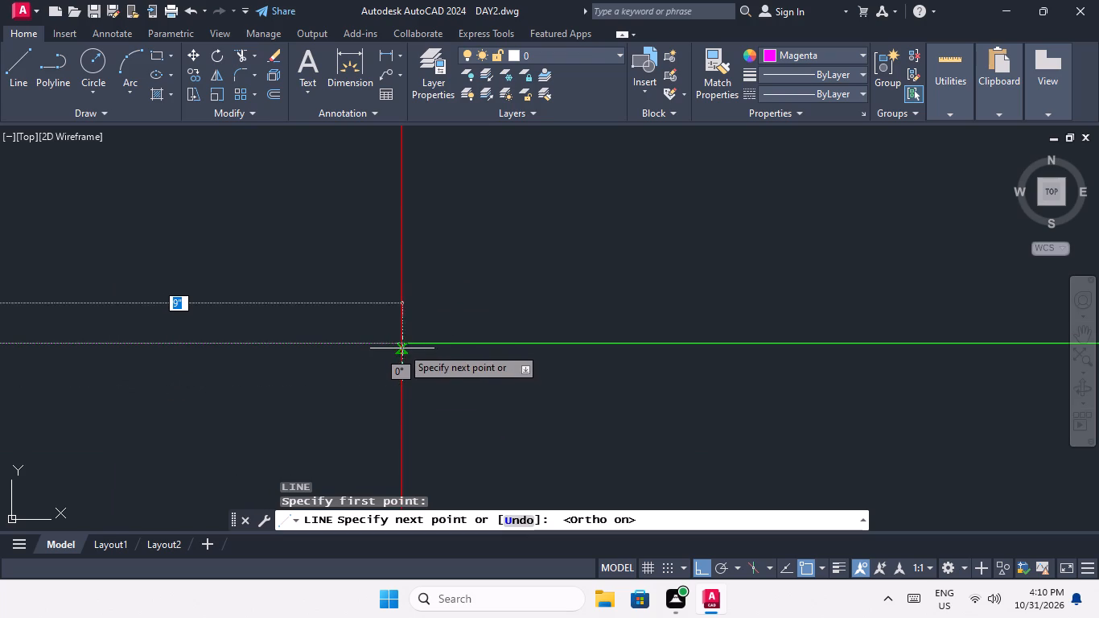
click(401, 347)
scroll(404, 328, down, 4)
key(space)
key(space)
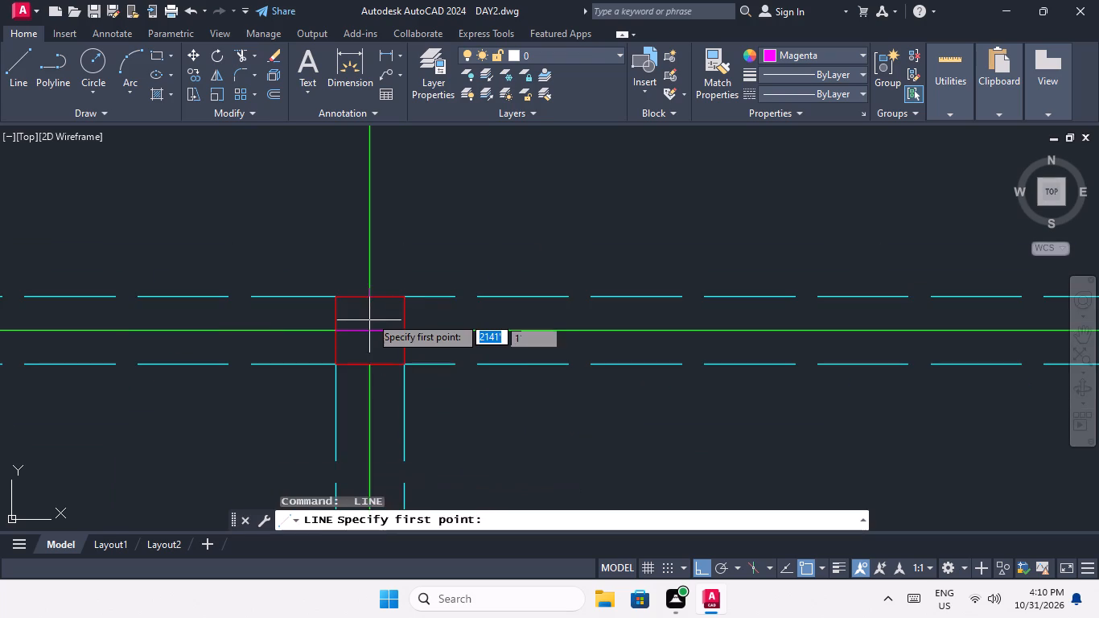
click(369, 299)
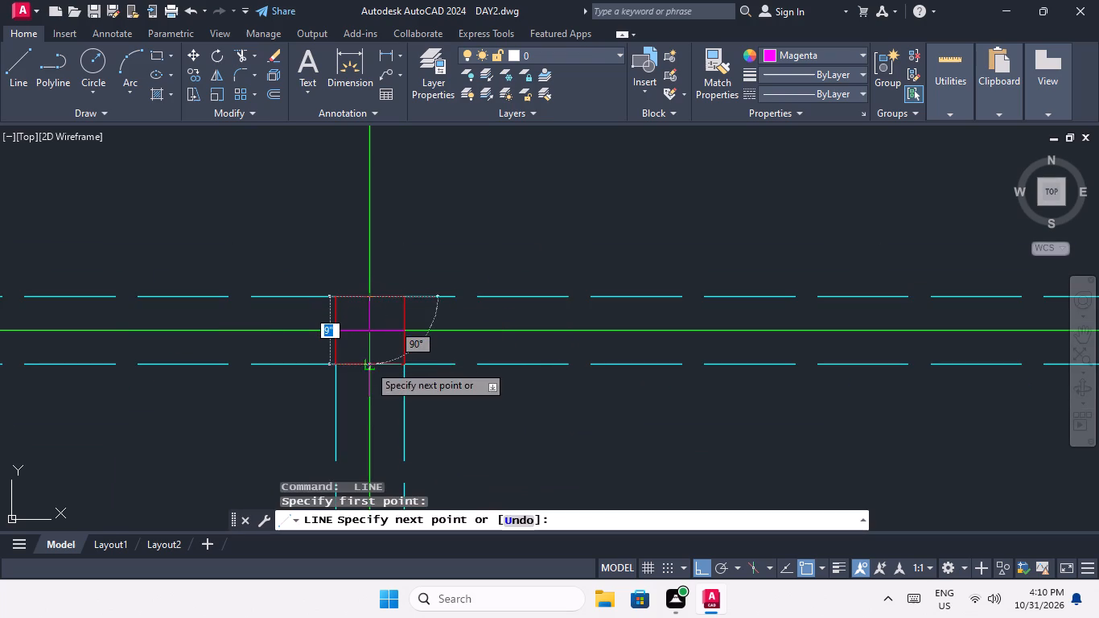
click(368, 365)
key(space)
Draw magenta horizontal and vertical centre lines, edge to edge, inside the third box from the west in the top row.
scroll(367, 278, down, 4)
middle_drag(464, 335, 303, 340)
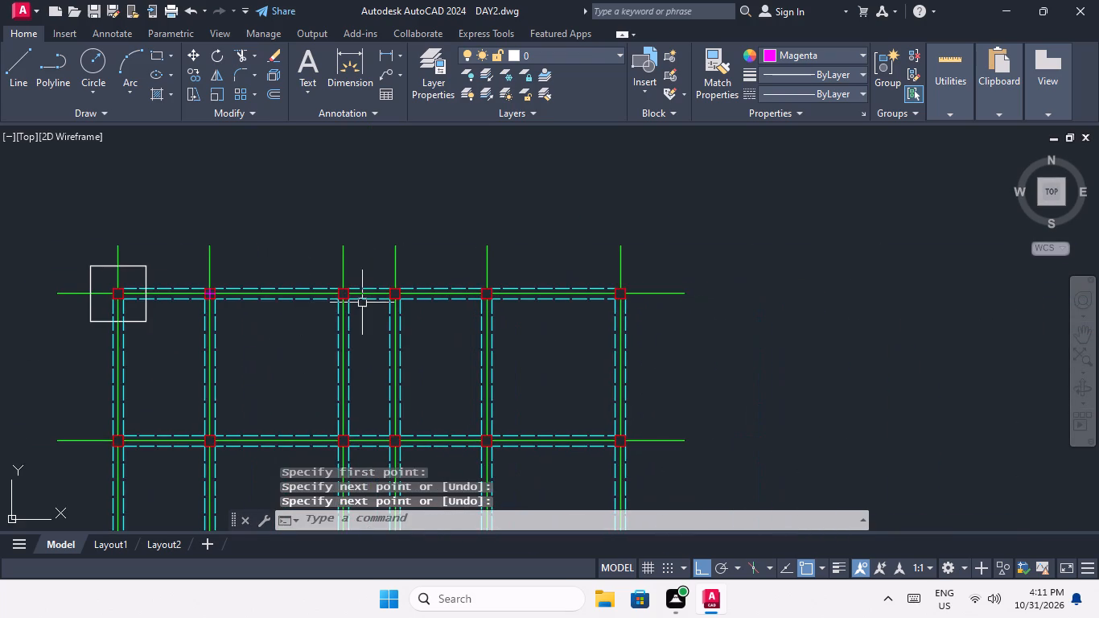
scroll(362, 301, up, 4)
key(space)
drag(194, 259, 201, 261)
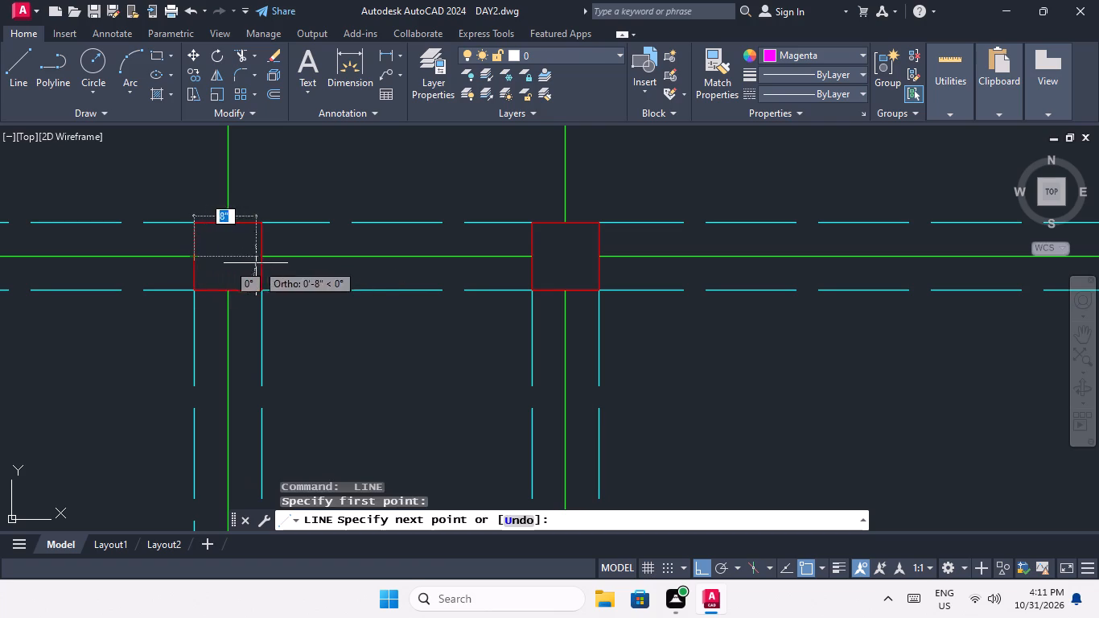
click(261, 258)
key(space)
key(space)
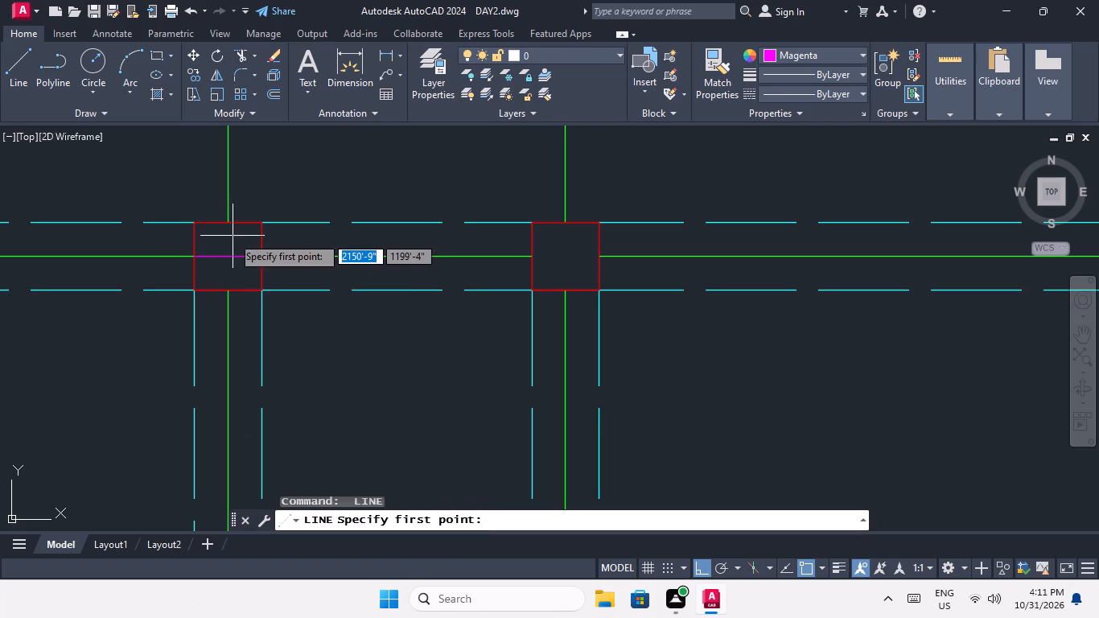
drag(229, 221, 232, 237)
click(227, 289)
key(space)
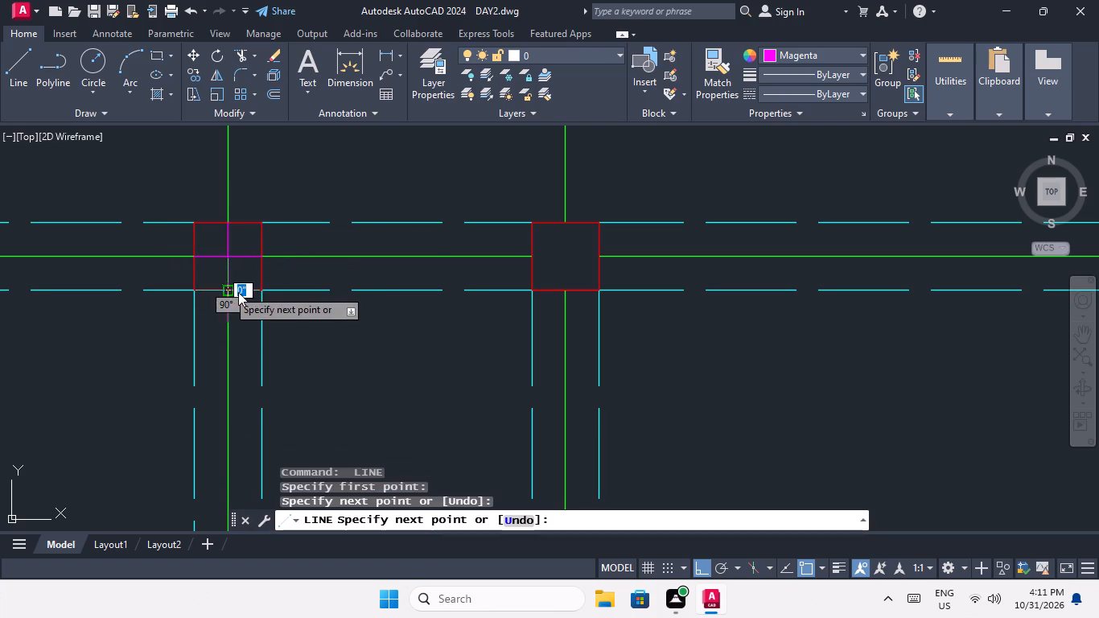
Draw magenta horizontal and vertical centre lines, edge to edge, inside the fourth box from the west in the top row.
scroll(257, 255, down, 1)
scroll(429, 257, up, 2)
key(space)
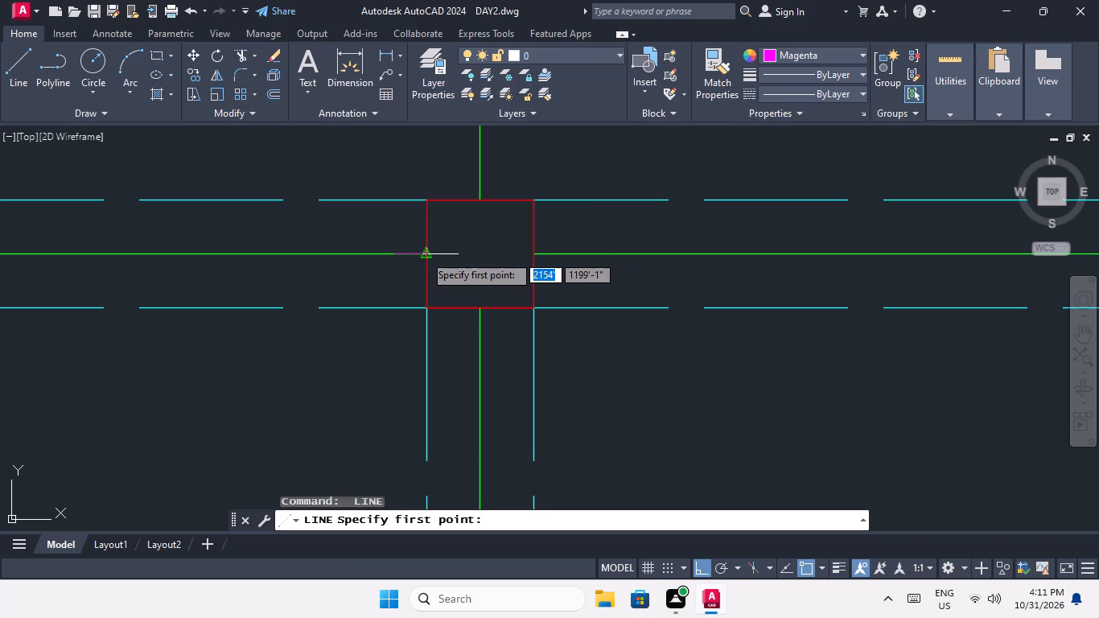
click(424, 254)
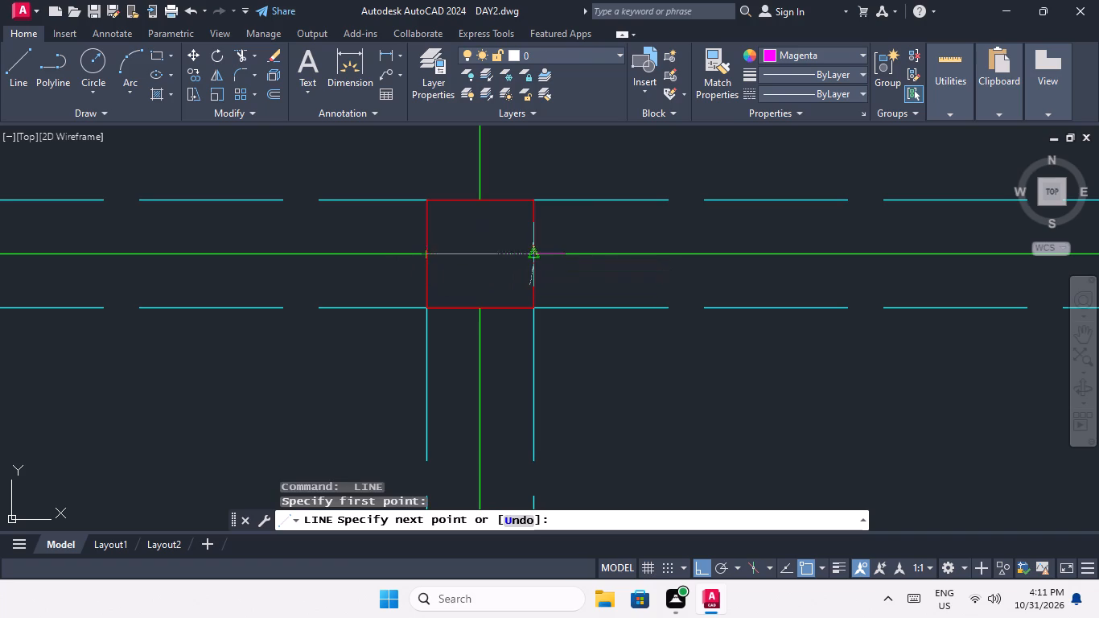
click(532, 255)
key(space)
key(space)
drag(480, 203, 479, 220)
click(482, 308)
key(space)
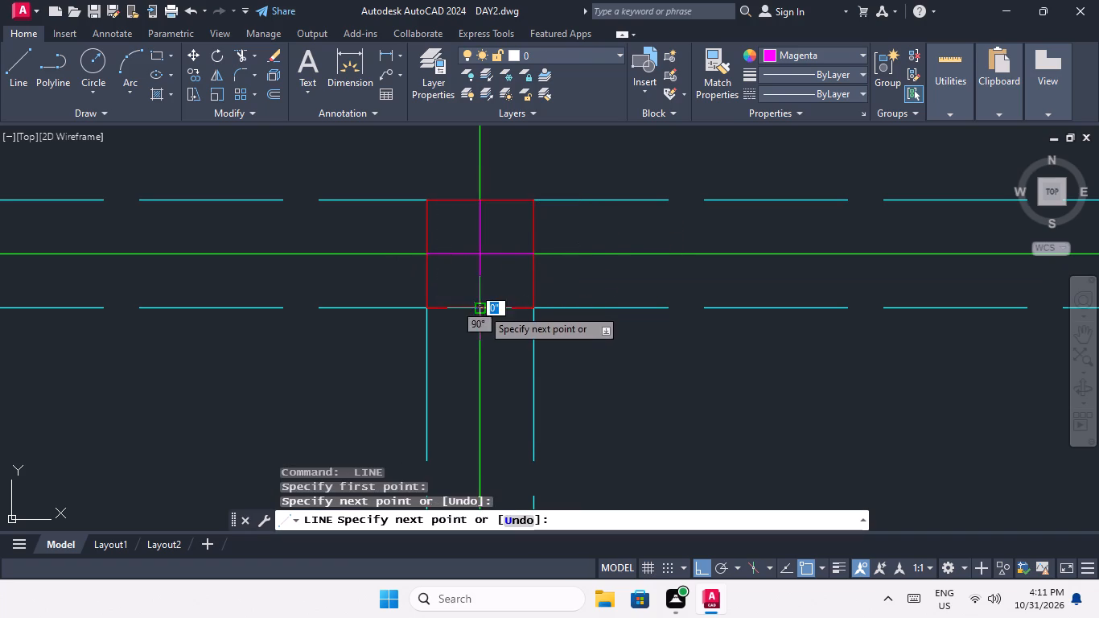
Draw magenta horizontal and vertical centre lines, edge to edge, inside the fifth box from the west in the top row.
scroll(487, 269, down, 3)
middle_drag(574, 321, 300, 293)
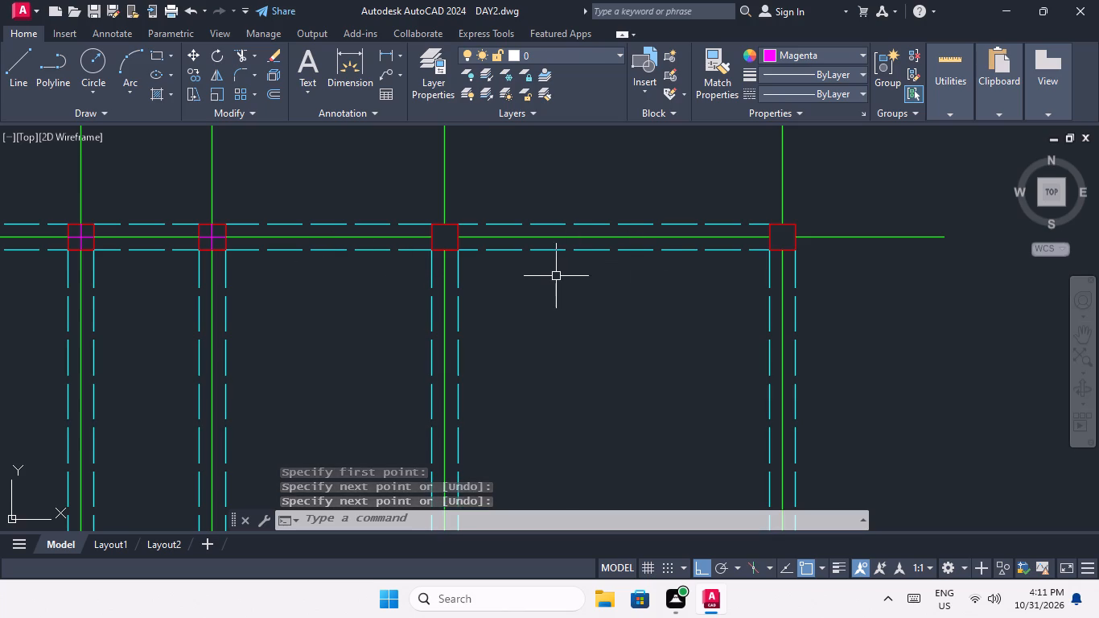
key(space)
scroll(436, 234, up, 2)
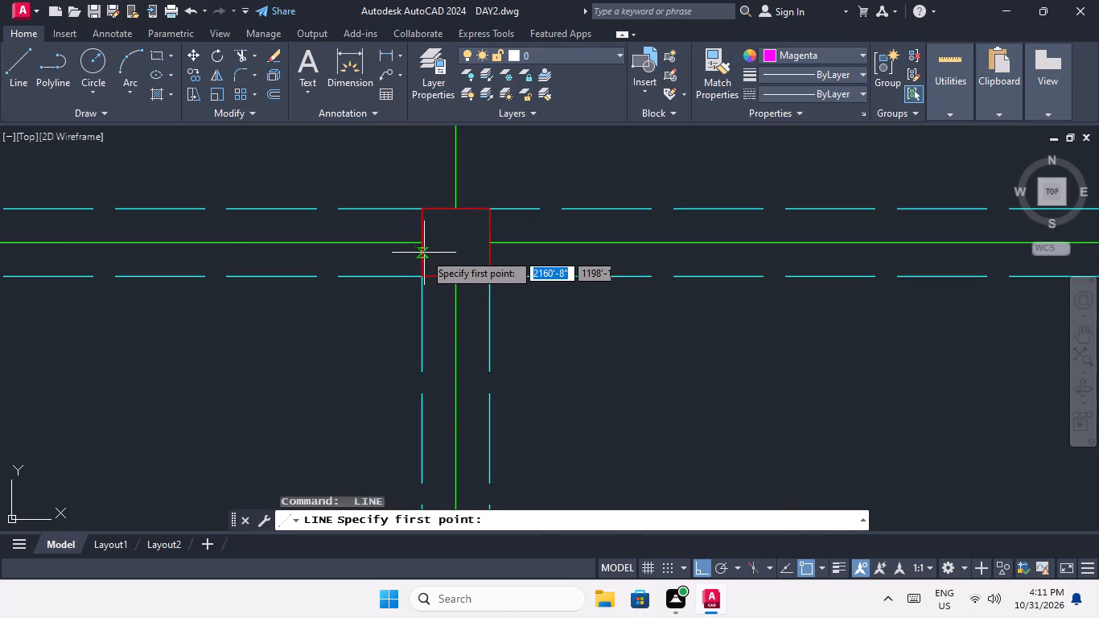
click(423, 242)
click(487, 245)
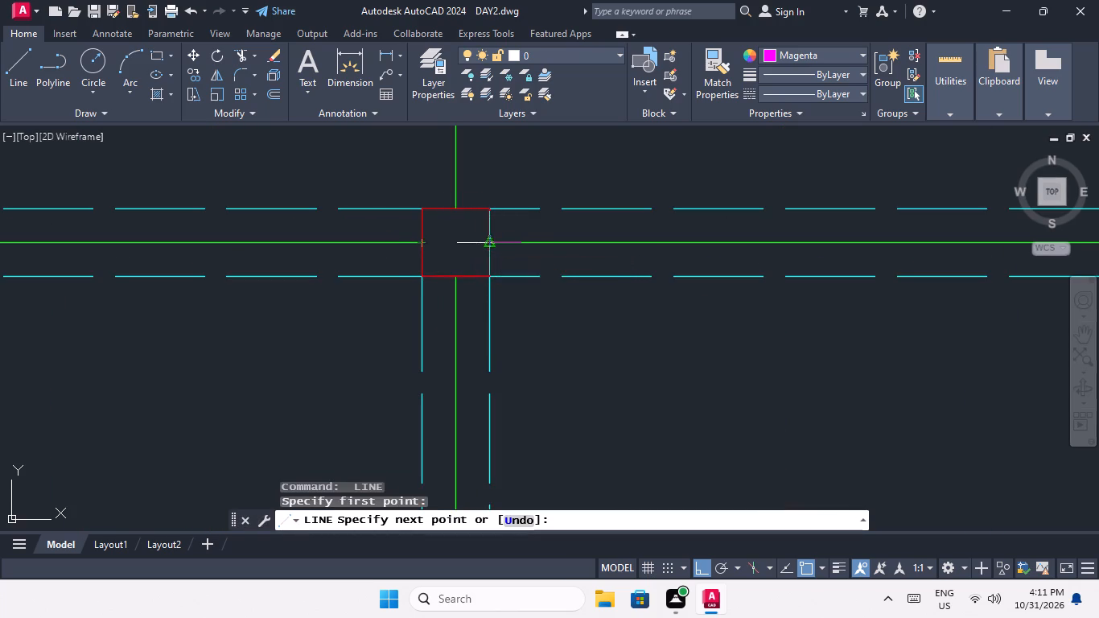
key(space)
key(space)
drag(454, 209, 455, 220)
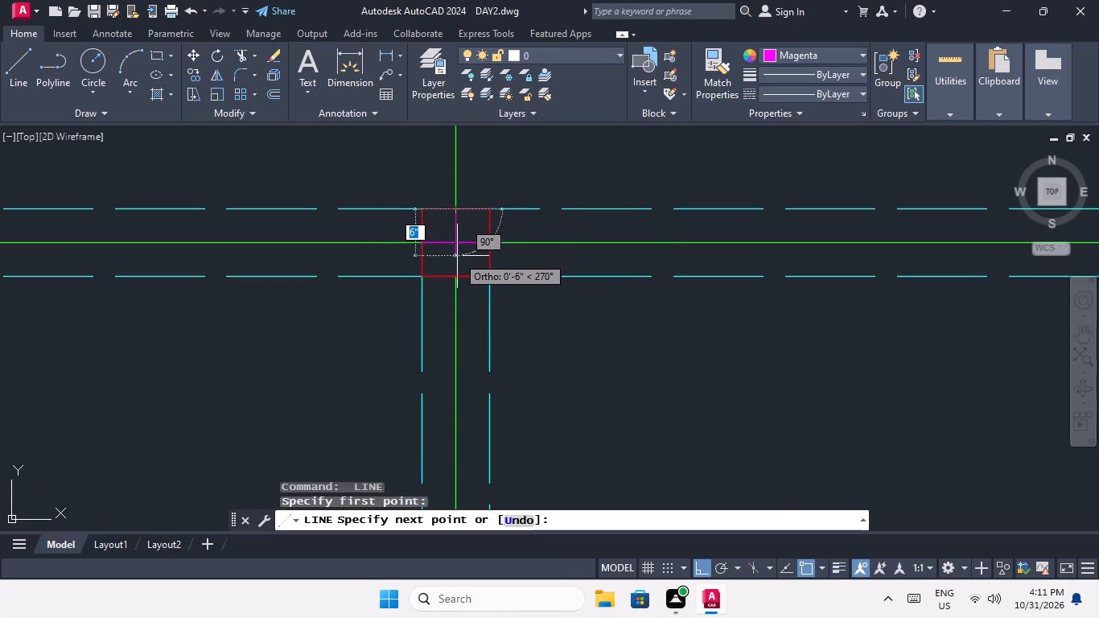
click(454, 278)
key(space)
Draw a magenta horizontal centre line from edge to edge inside the northeast corner box.
scroll(471, 216, down, 2)
middle_drag(537, 266, 530, 269)
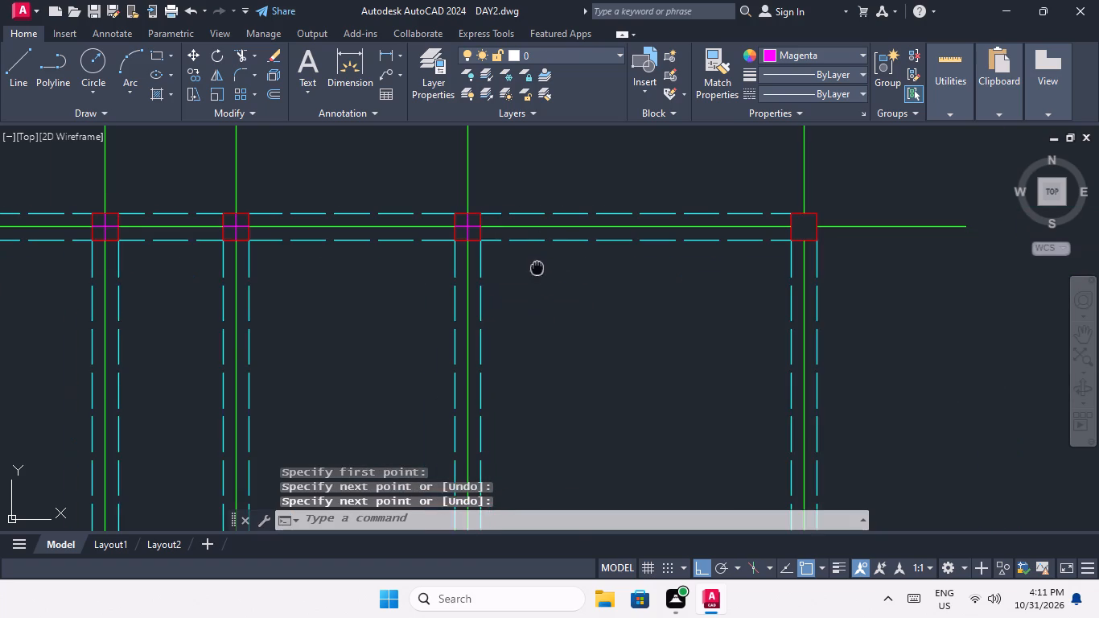
middle_drag(530, 269, 303, 315)
scroll(352, 300, down, 2)
key(space)
scroll(434, 294, up, 3)
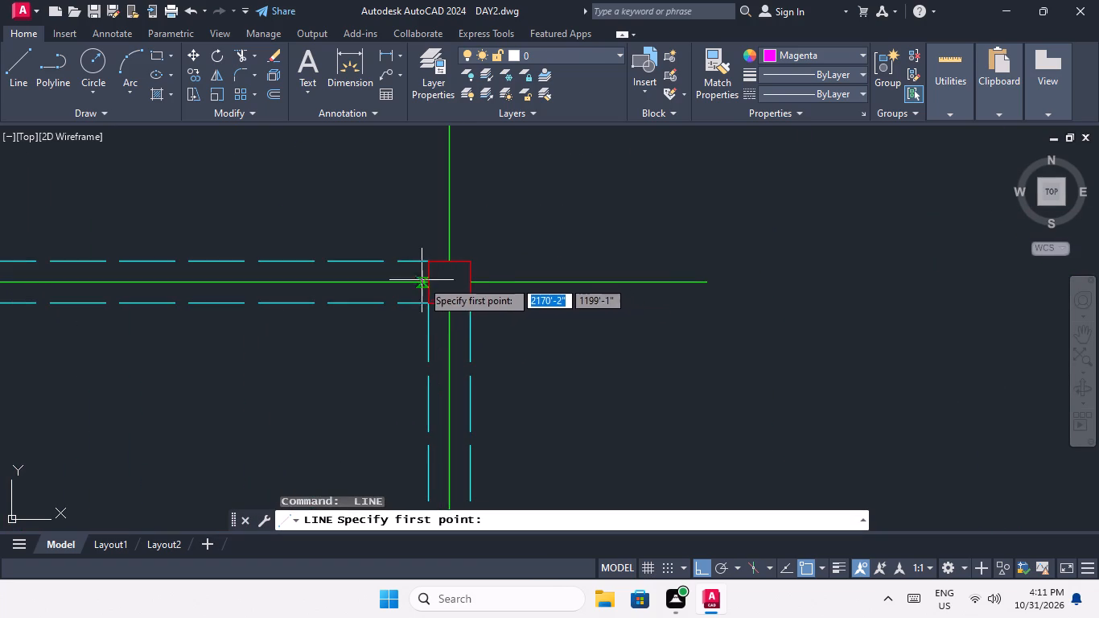
click(428, 282)
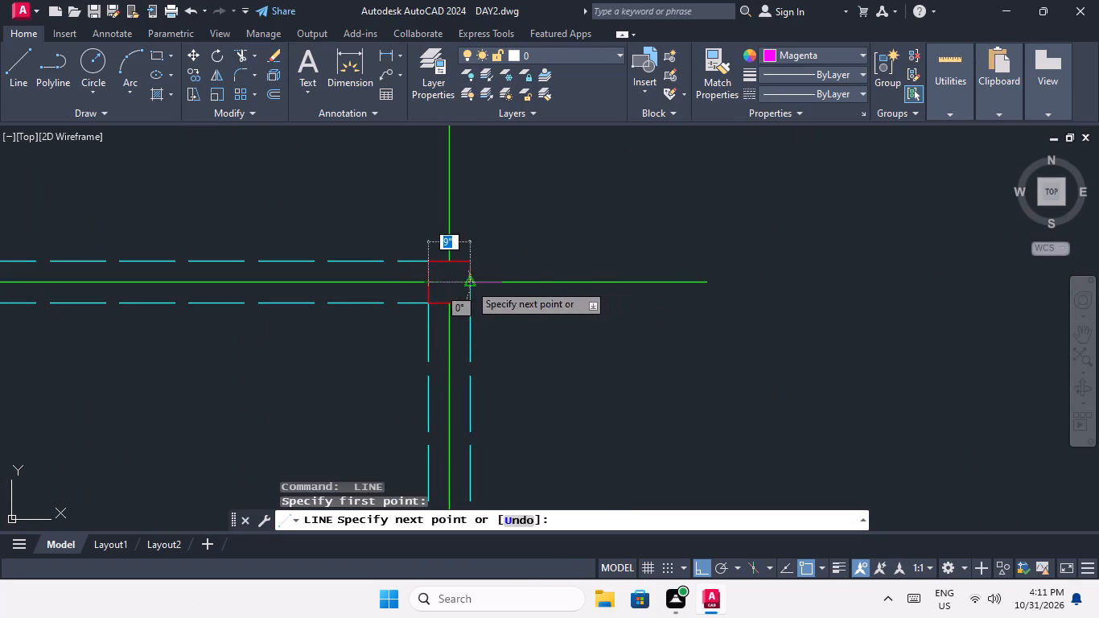
click(469, 283)
key(space)
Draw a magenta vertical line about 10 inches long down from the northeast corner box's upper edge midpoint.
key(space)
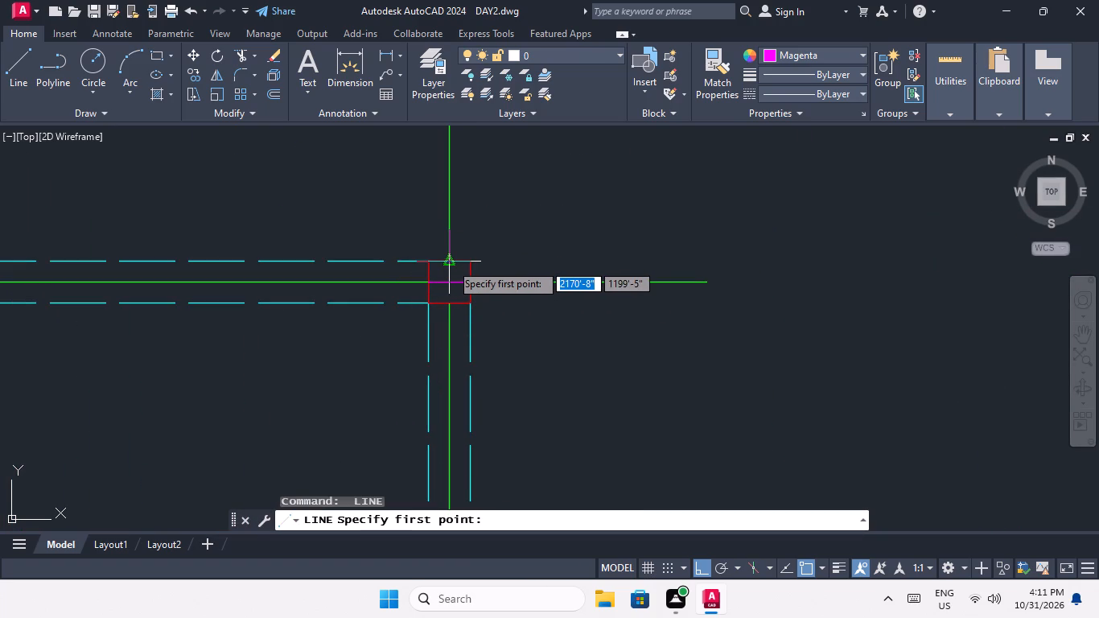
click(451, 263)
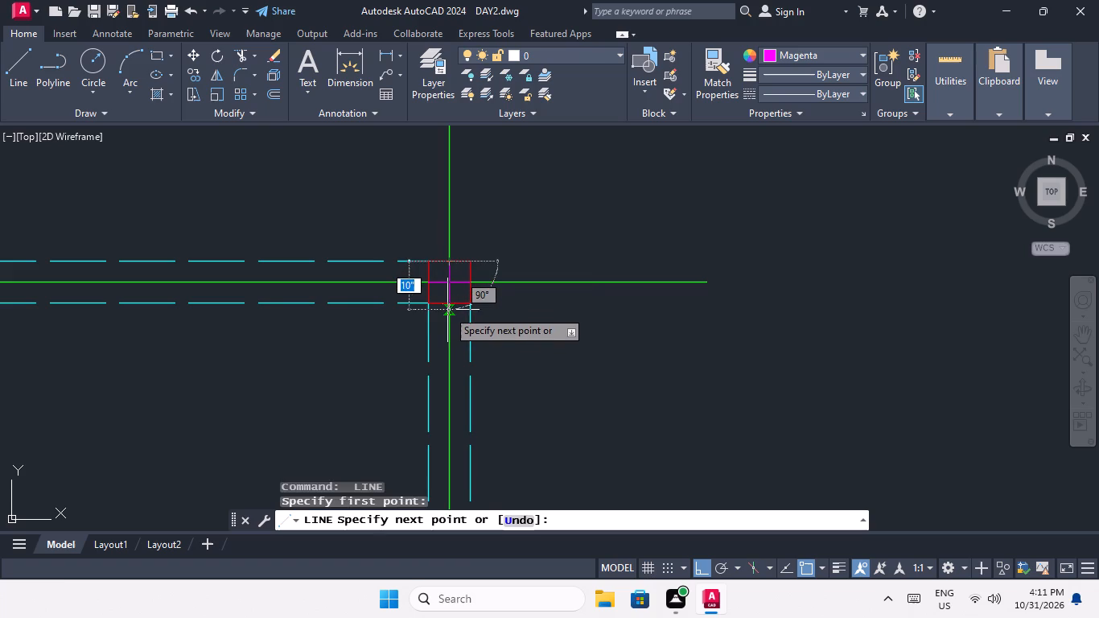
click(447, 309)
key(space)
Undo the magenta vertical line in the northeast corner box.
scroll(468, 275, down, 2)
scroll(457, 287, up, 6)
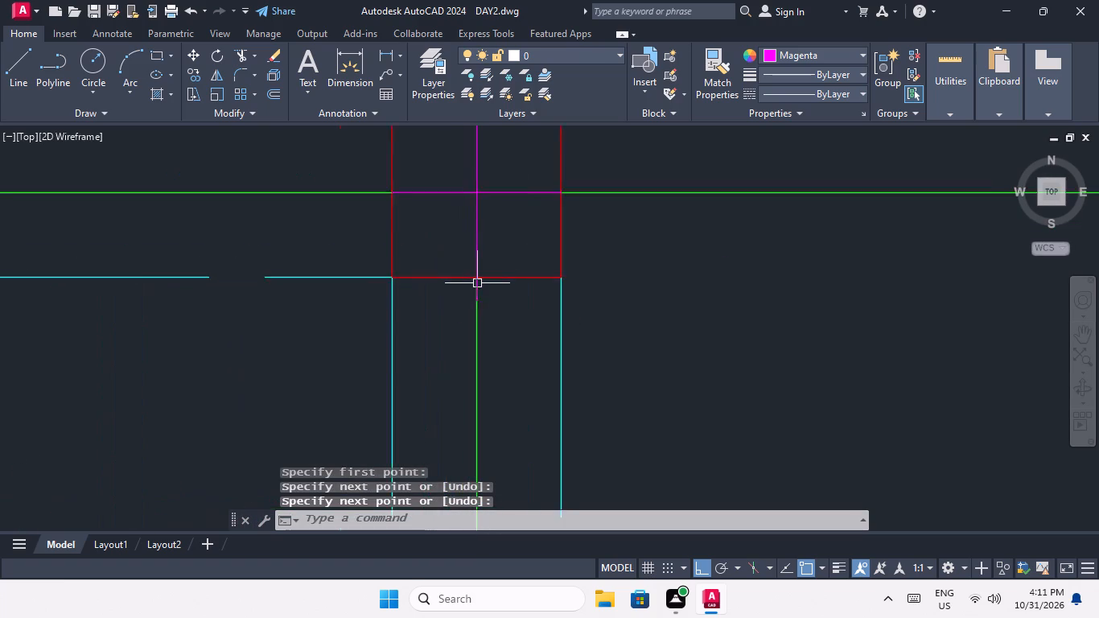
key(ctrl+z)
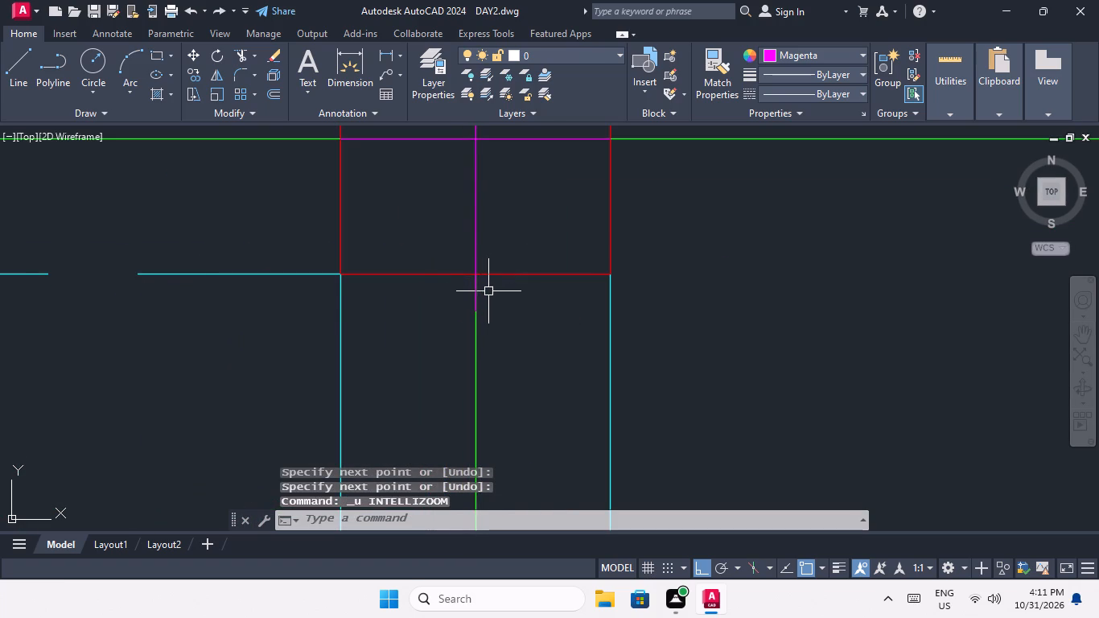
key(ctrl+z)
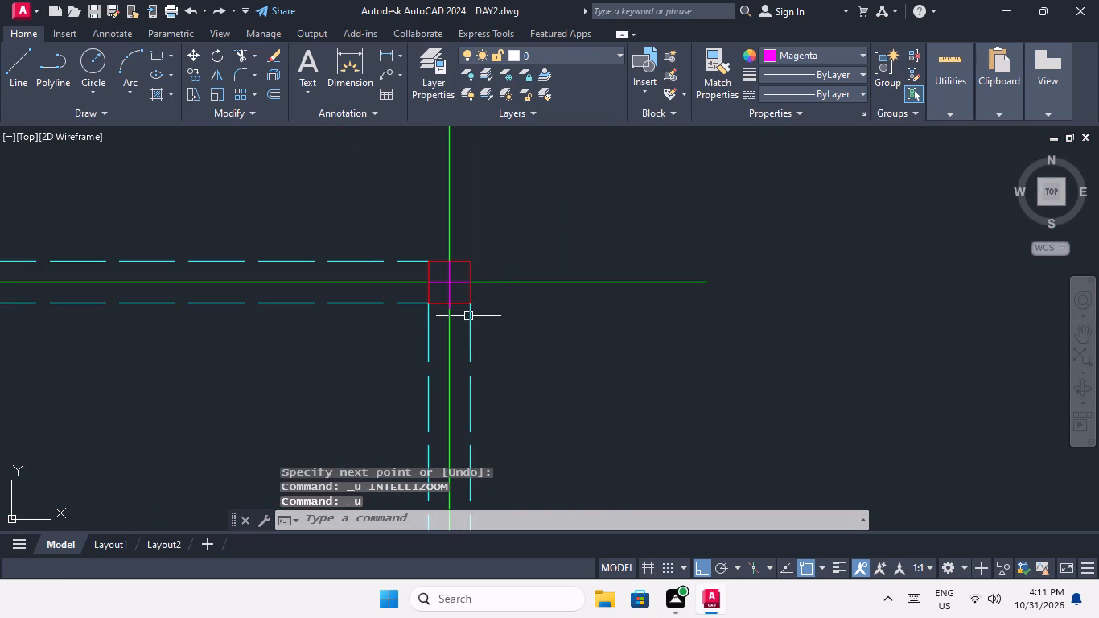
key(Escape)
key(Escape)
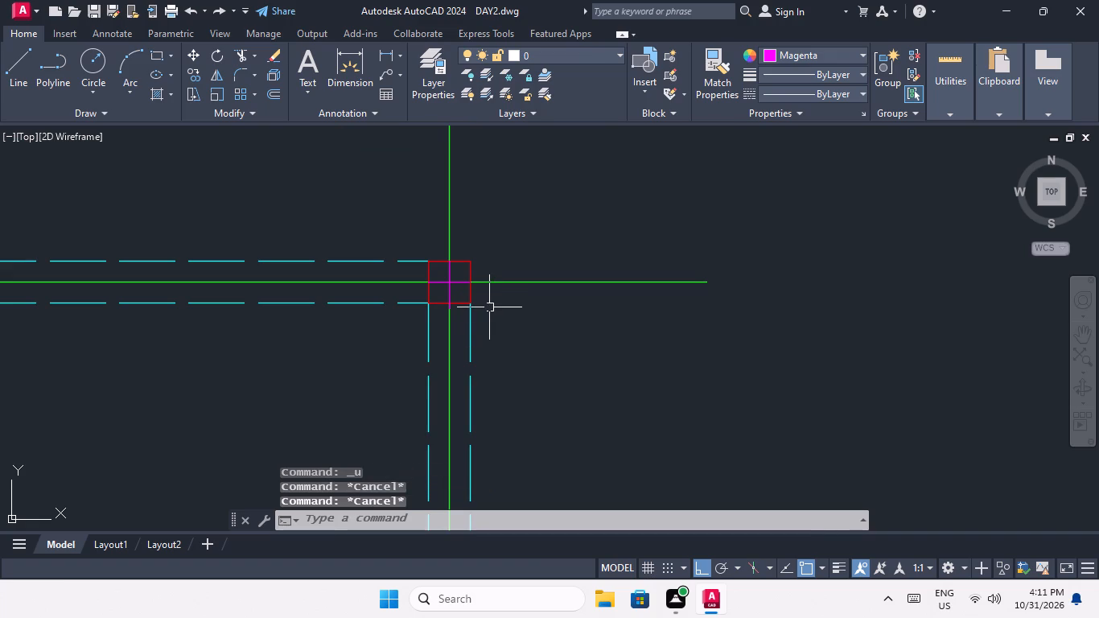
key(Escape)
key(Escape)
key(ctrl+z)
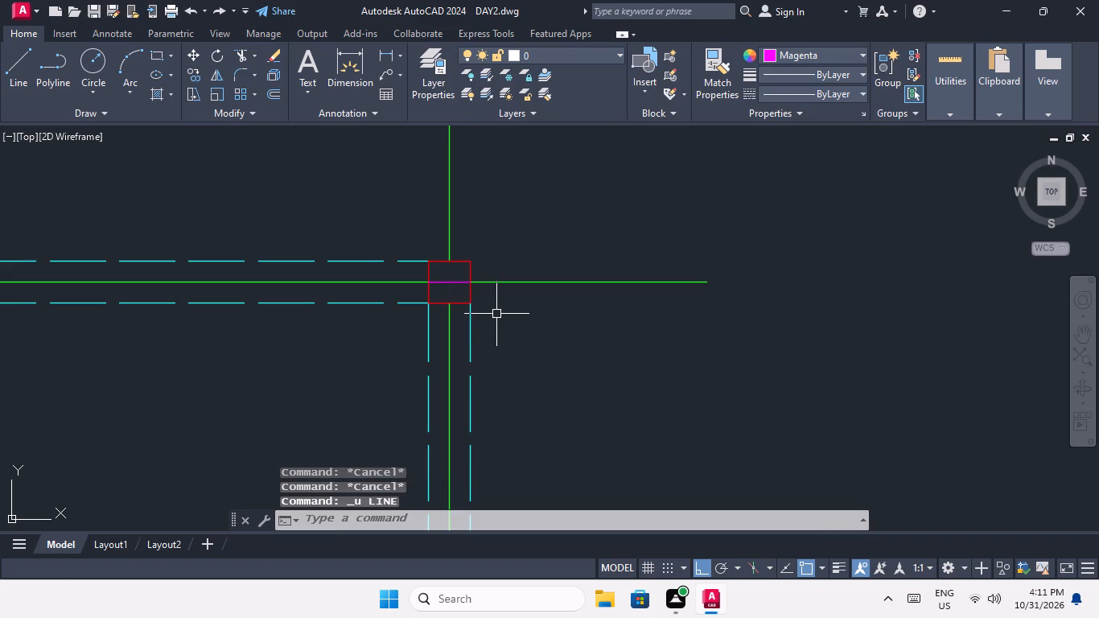
Draw a magenta vertical centre line inside the northeast corner box, ending exactly on its lower edge.
key(l)
key(space)
scroll(447, 275, up, 2)
click(451, 243)
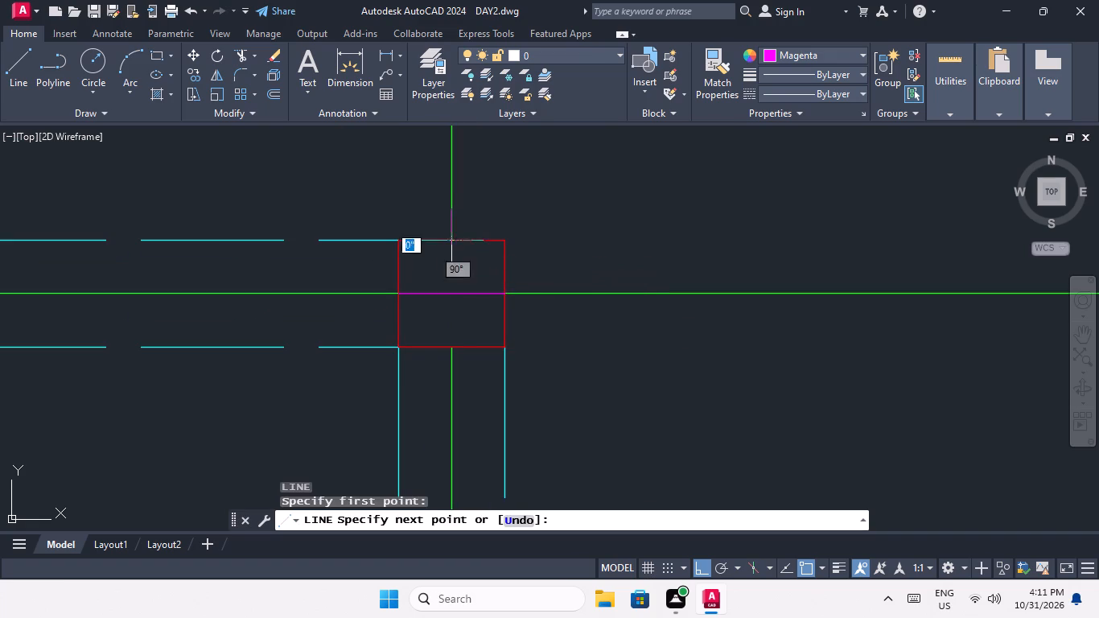
click(451, 345)
key(space)
Draw magenta horizontal and vertical centre lines, each about 9 inches long, across the westernmost red box in the second row from the north.
scroll(468, 290, down, 2)
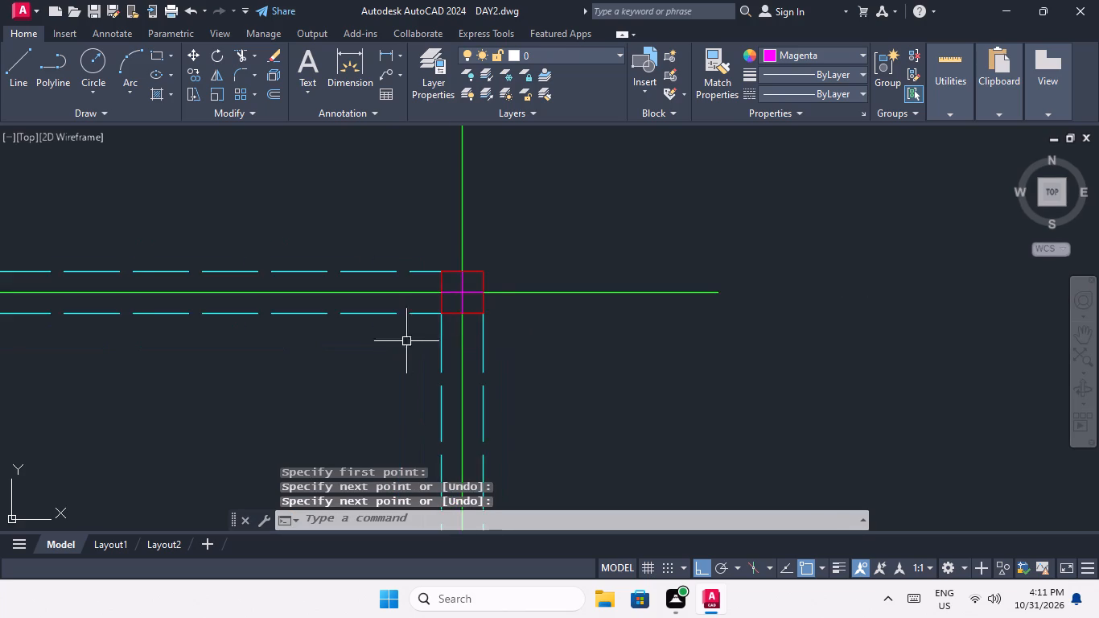
middle_drag(406, 341, 517, 274)
scroll(509, 261, down, 3)
middle_drag(484, 297, 587, 257)
scroll(568, 266, down, 2)
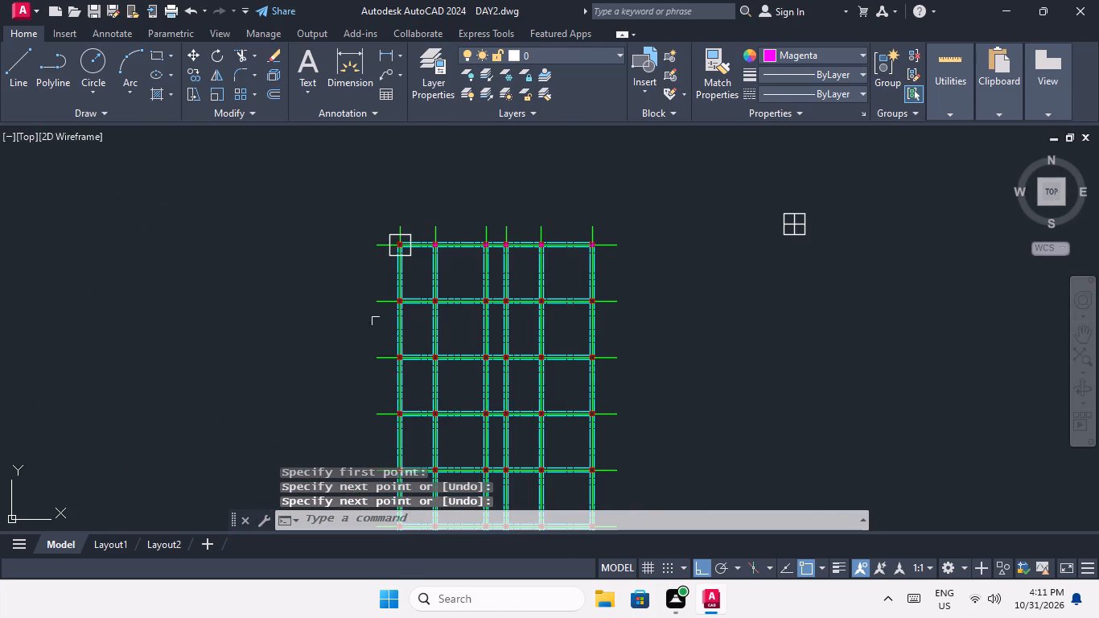
scroll(396, 311, up, 4)
scroll(416, 249, up, 1)
key(space)
scroll(391, 253, up, 4)
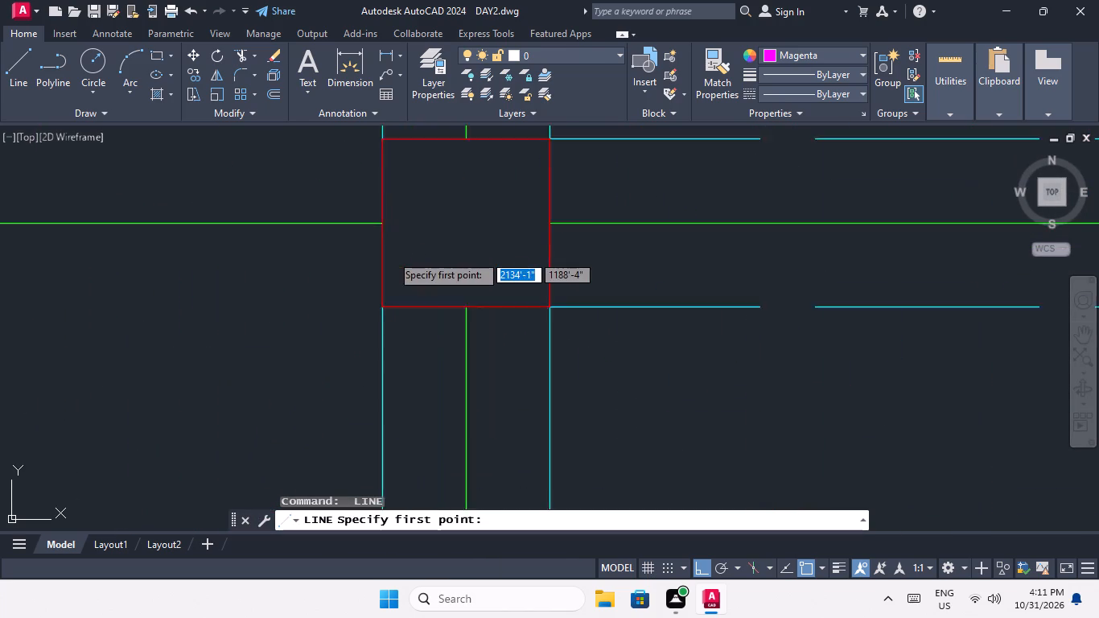
click(376, 207)
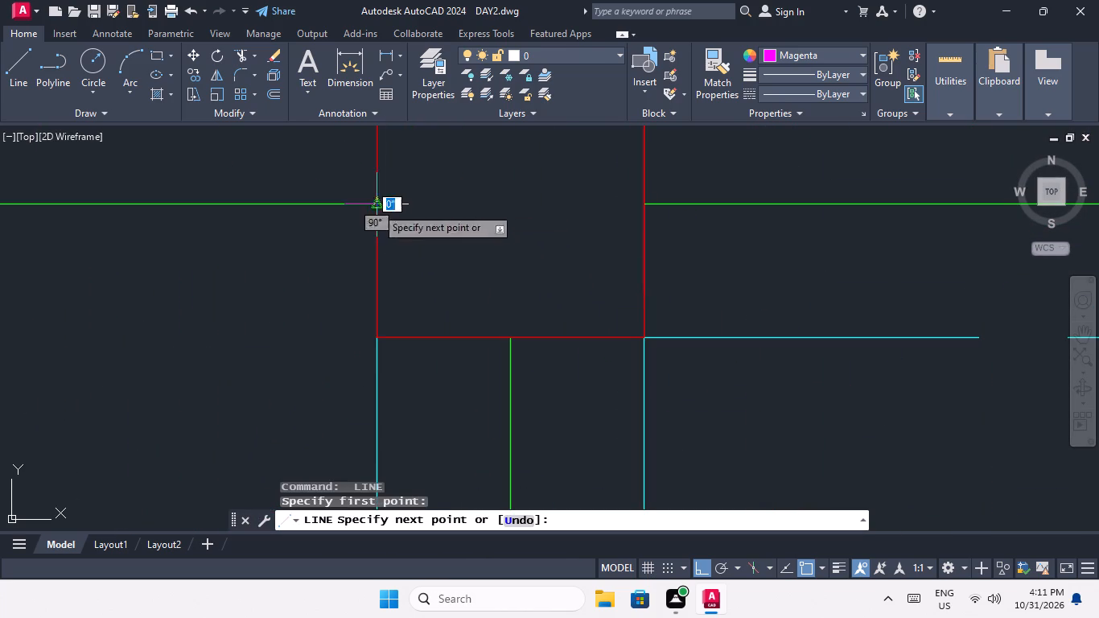
click(647, 204)
key(space)
scroll(501, 241, down, 2)
middle_drag(476, 270, 377, 323)
key(space)
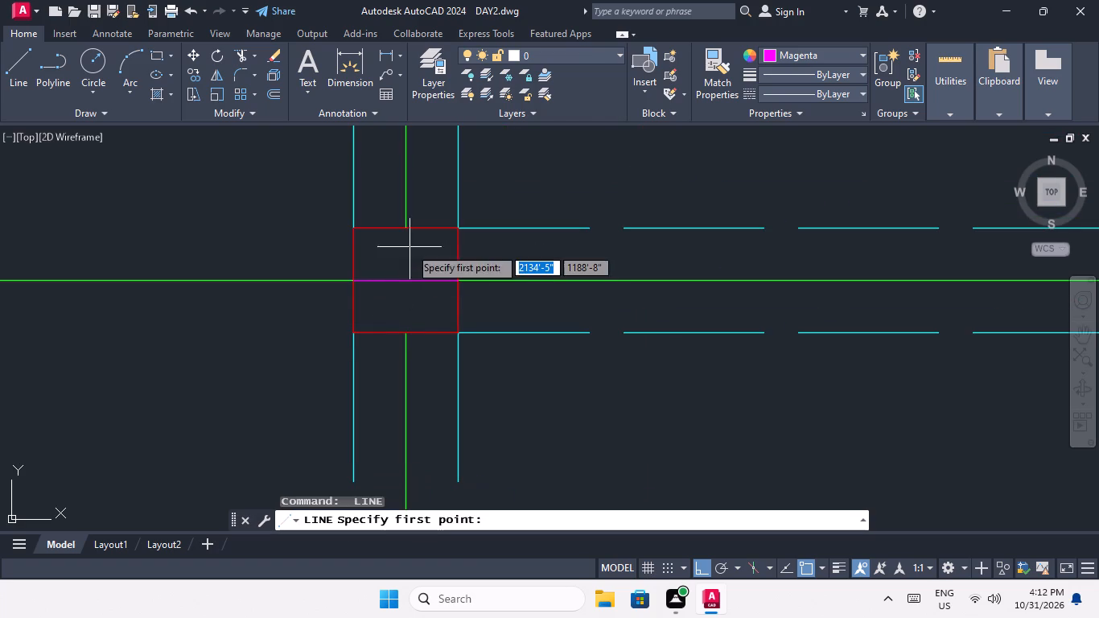
drag(405, 231, 405, 242)
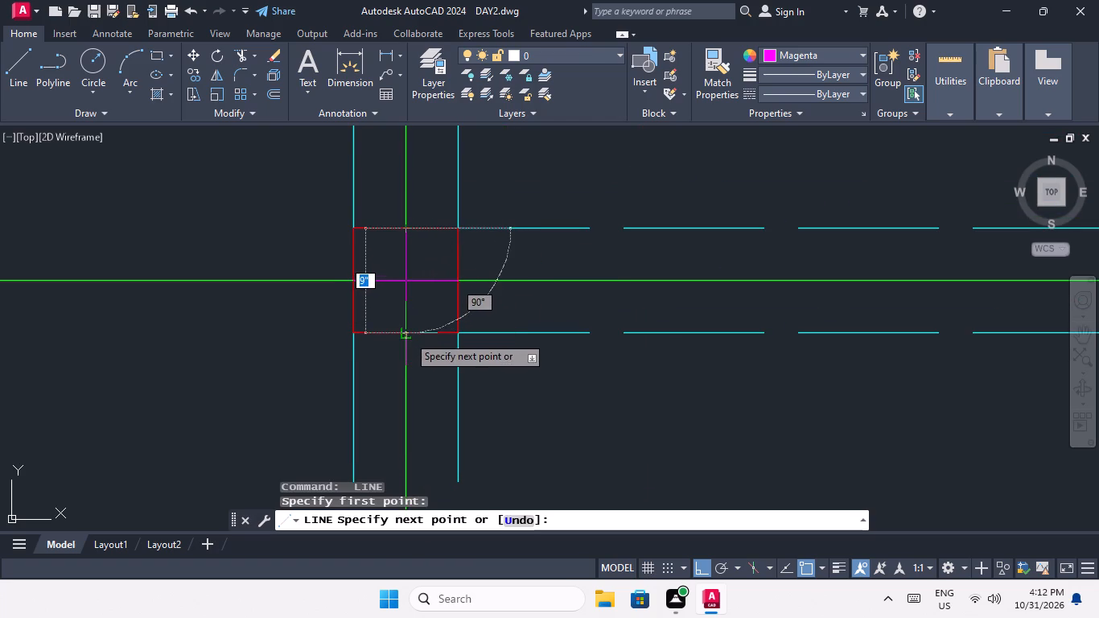
click(408, 336)
key(space)
Draw a magenta centre cross from edge to edge inside the second red box from the west in the second row.
middle_drag(485, 332, 177, 367)
scroll(259, 332, down, 4)
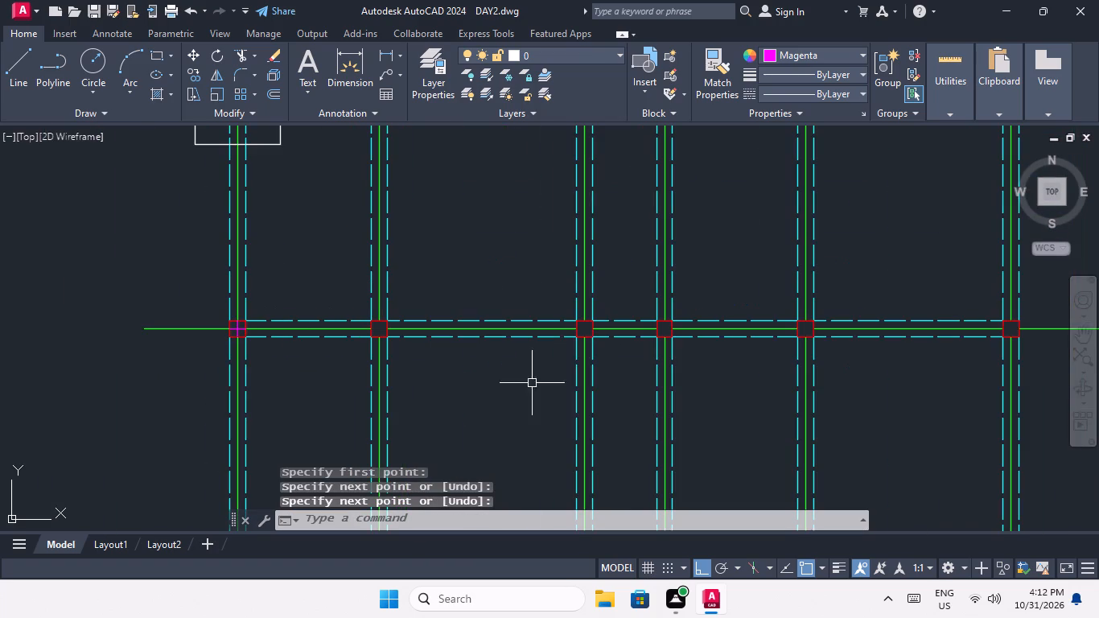
scroll(381, 334, up, 4)
key(space)
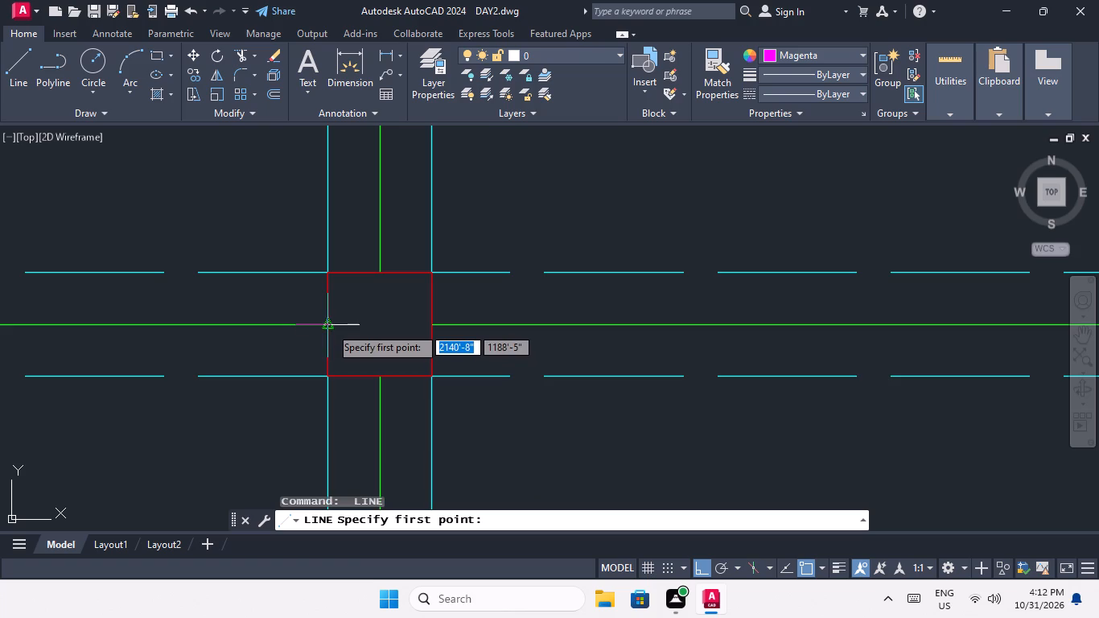
click(330, 327)
click(431, 328)
key(space)
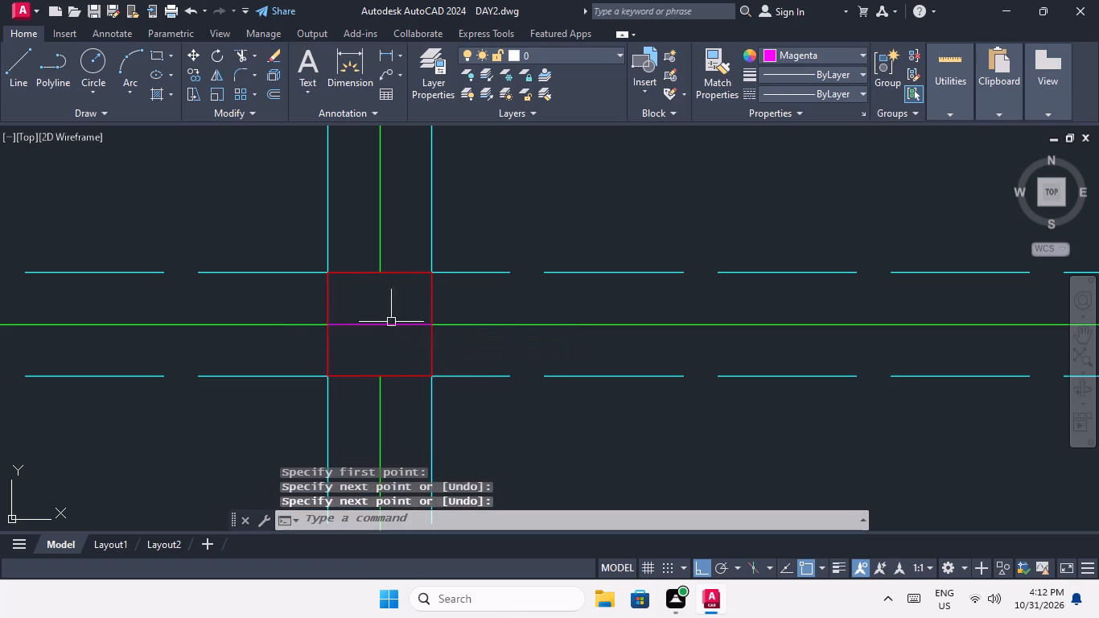
key(space)
click(380, 275)
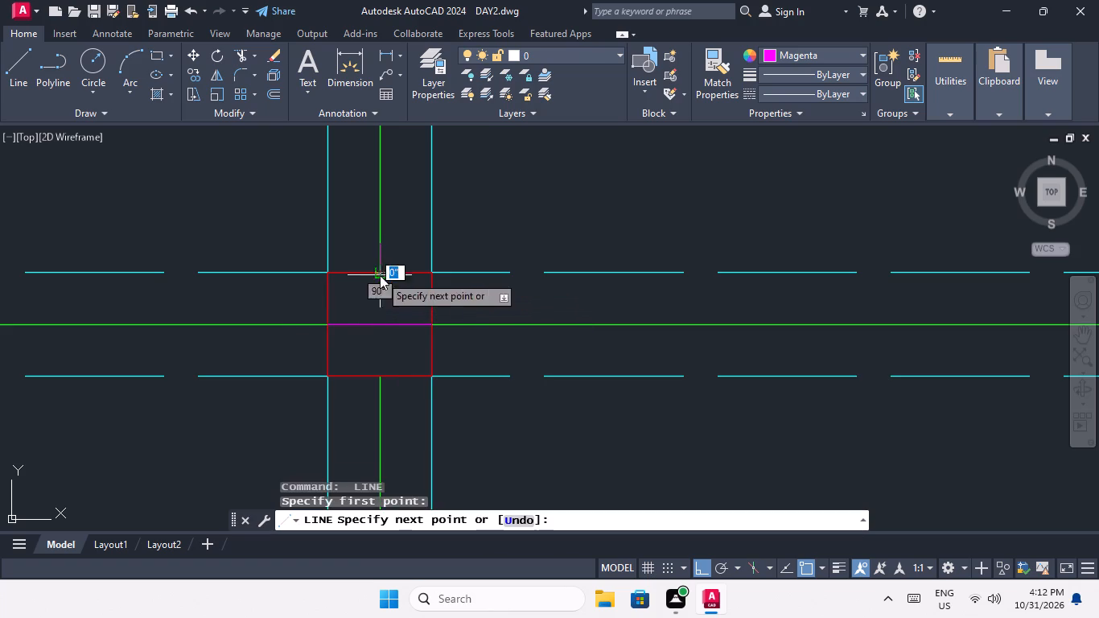
click(378, 377)
key(space)
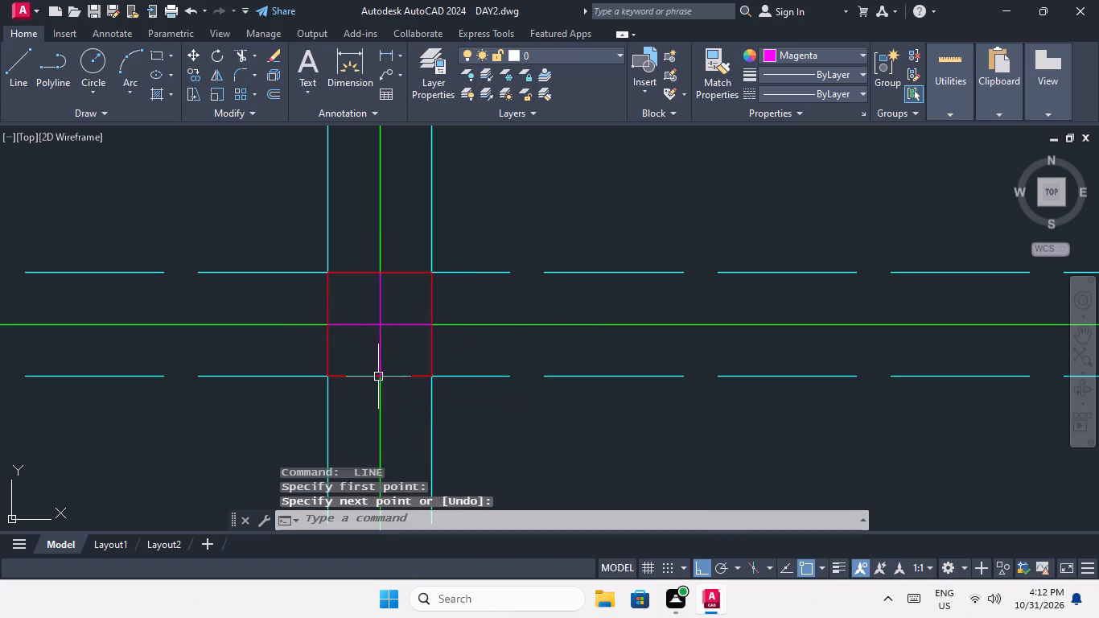
Draw a magenta centre cross, horizontal and vertical, inside the third red box from the west in the second row.
scroll(391, 329, down, 3)
middle_drag(485, 389, 178, 410)
key(space)
scroll(410, 355, up, 3)
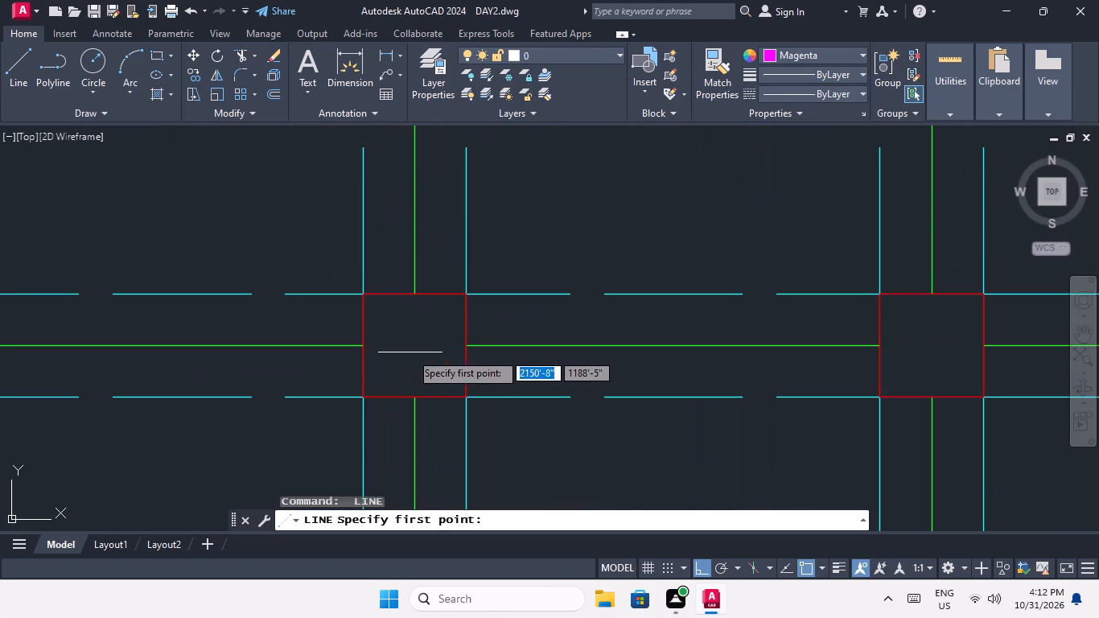
click(363, 348)
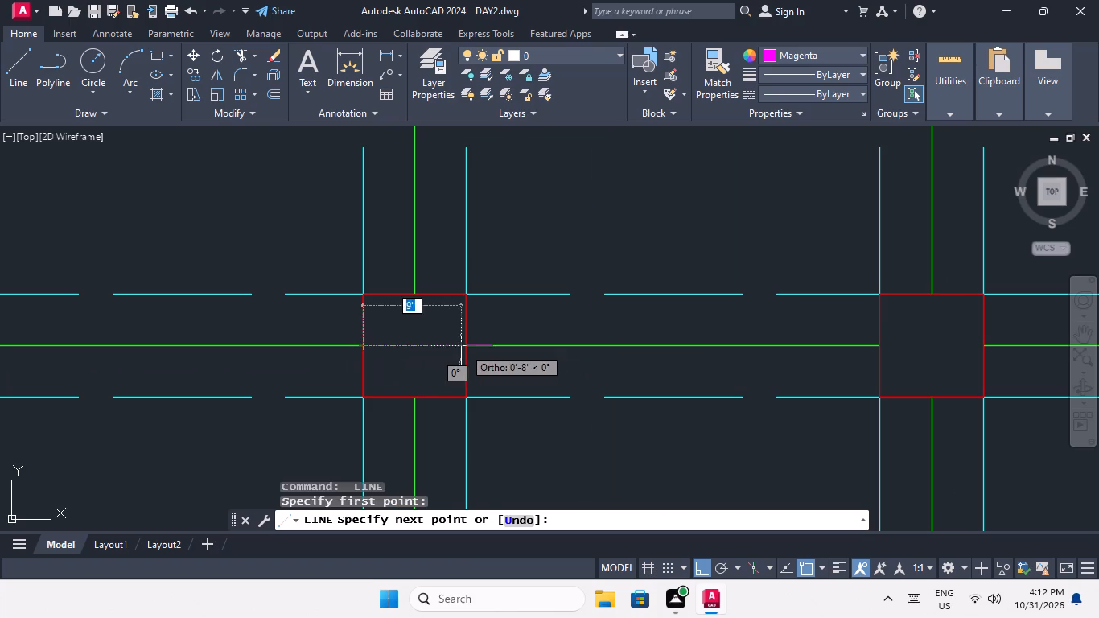
click(467, 347)
key(space)
key(space)
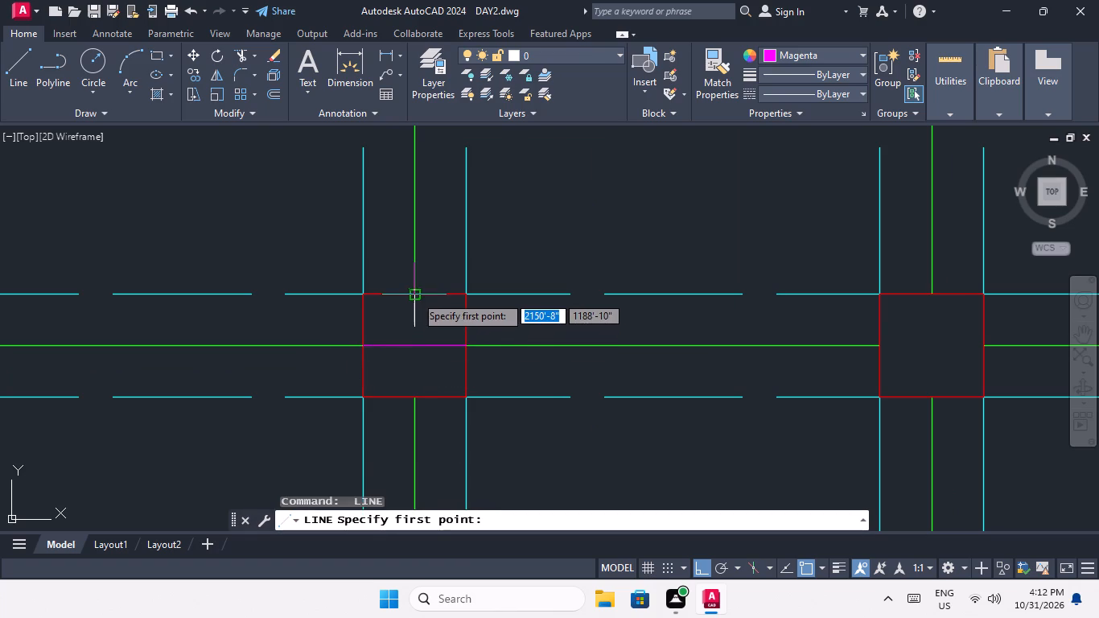
drag(415, 295, 417, 303)
click(415, 396)
key(space)
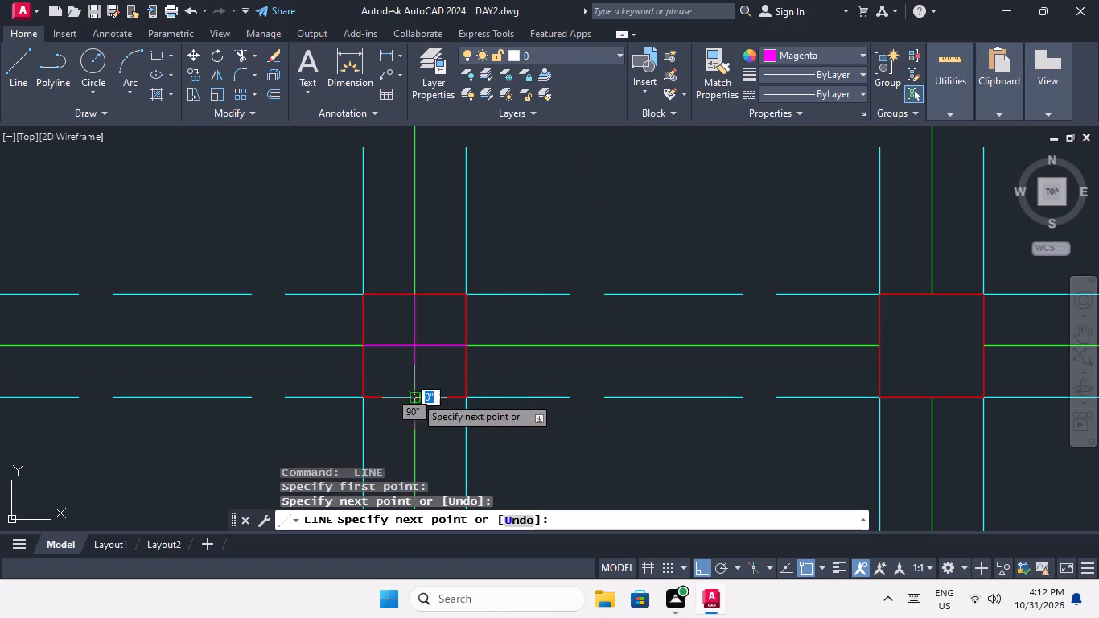
Draw a magenta centre cross from edge to edge inside the fourth red box from the west in the second row.
scroll(458, 386, down, 2)
middle_drag(496, 394, 163, 386)
scroll(110, 391, up, 4)
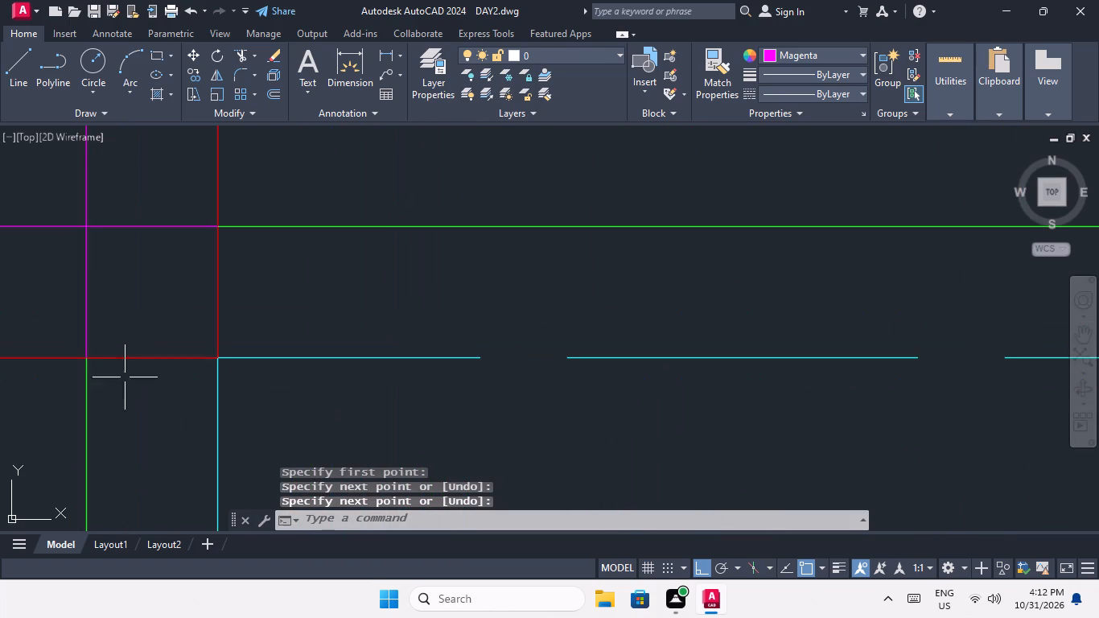
scroll(150, 361, down, 4)
scroll(354, 348, up, 3)
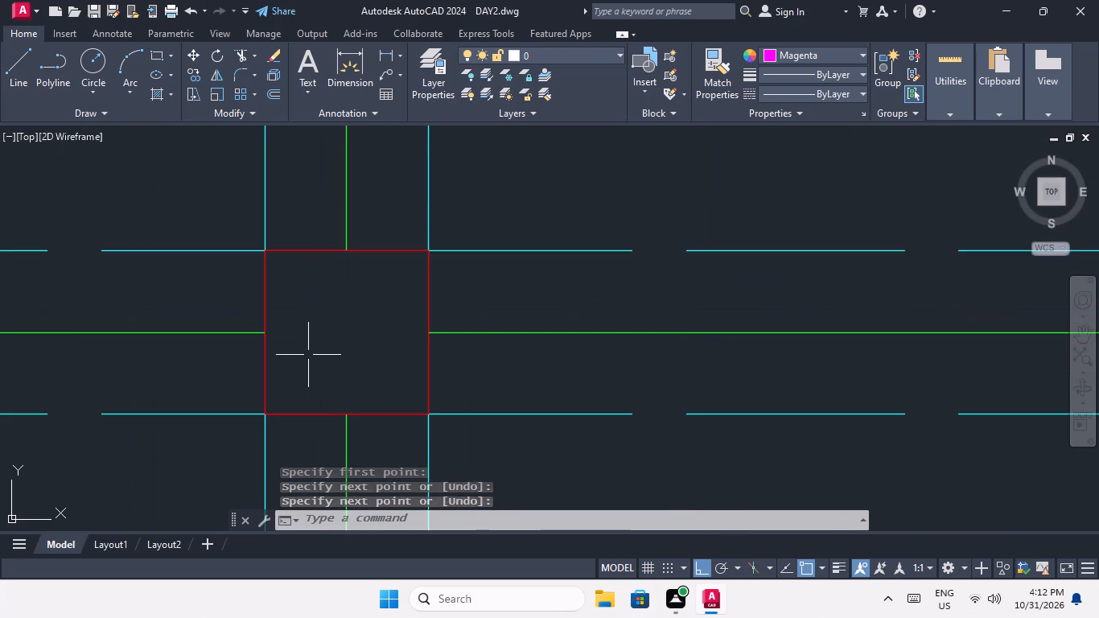
key(space)
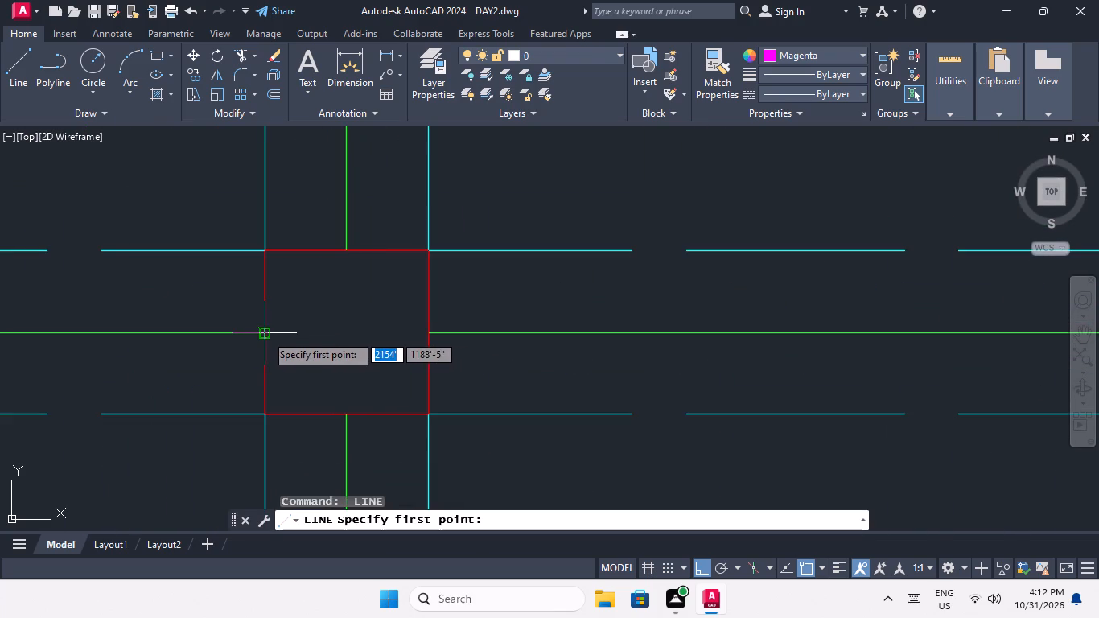
drag(265, 335, 270, 342)
click(427, 330)
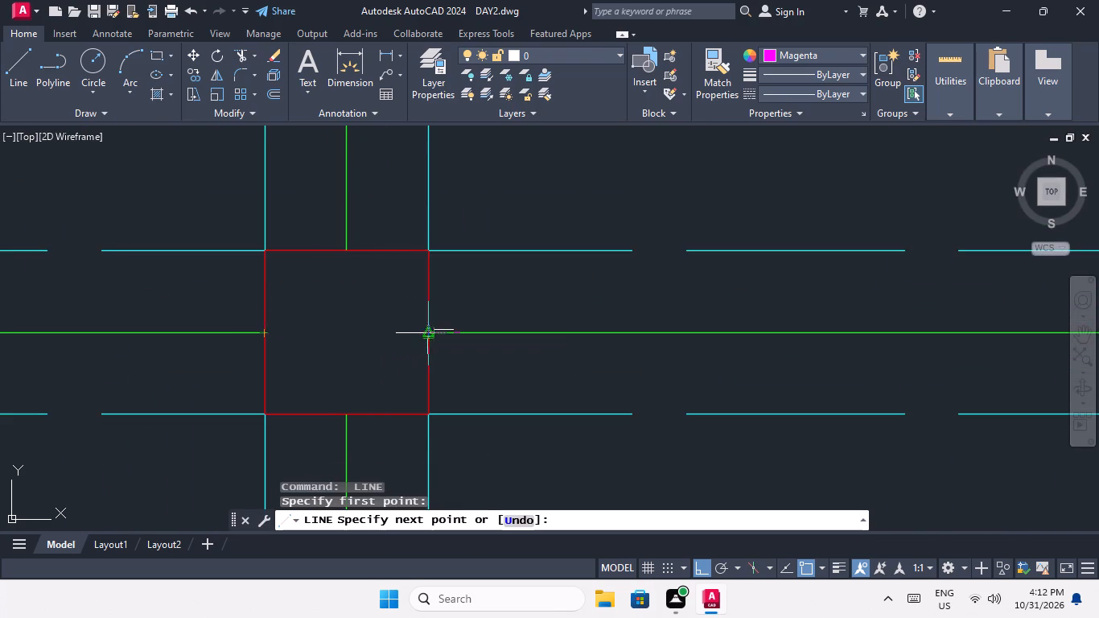
key(space)
key(space)
drag(342, 253, 341, 267)
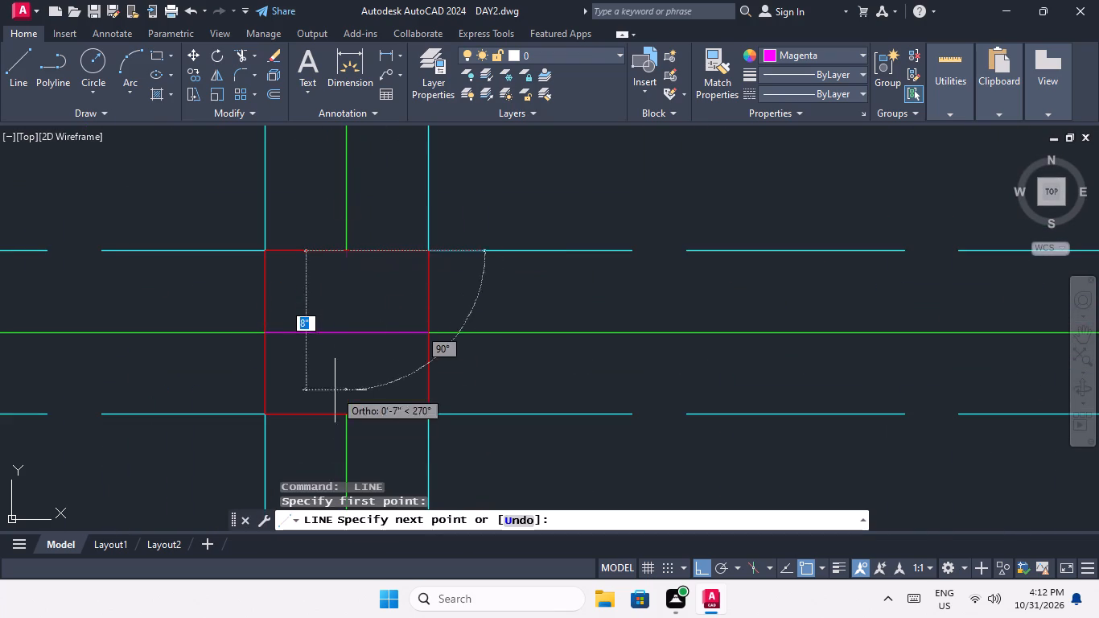
click(347, 416)
key(space)
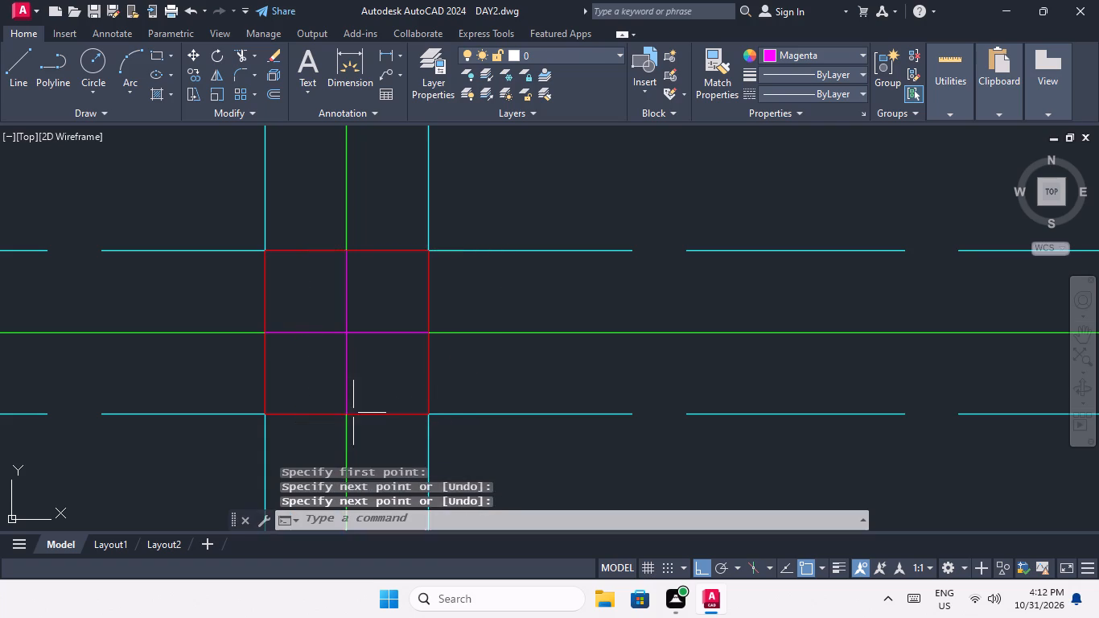
Draw a magenta centre cross, horizontal and vertical, inside the fifth red box from the west in the second row.
scroll(384, 350, down, 4)
middle_drag(476, 383, 247, 403)
key(space)
scroll(370, 375, up, 3)
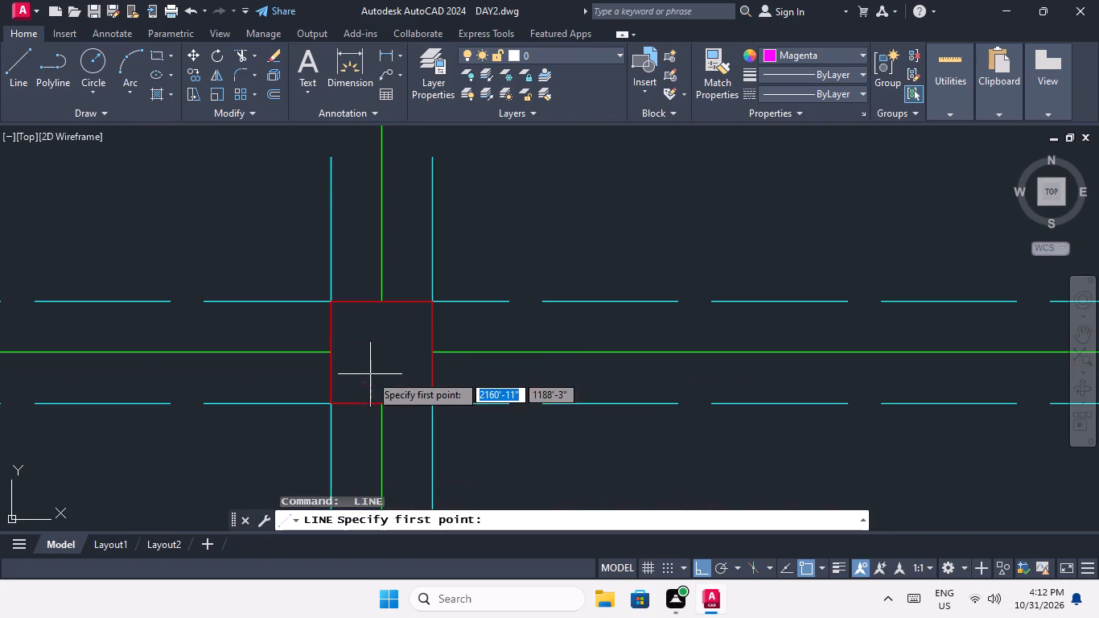
click(330, 352)
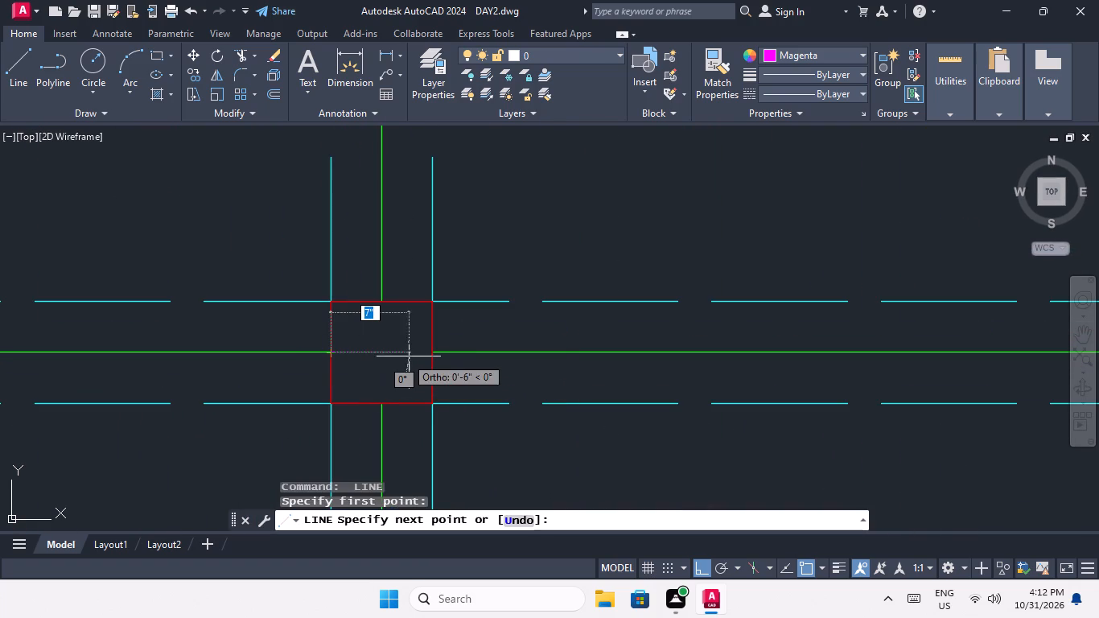
click(434, 352)
key(space)
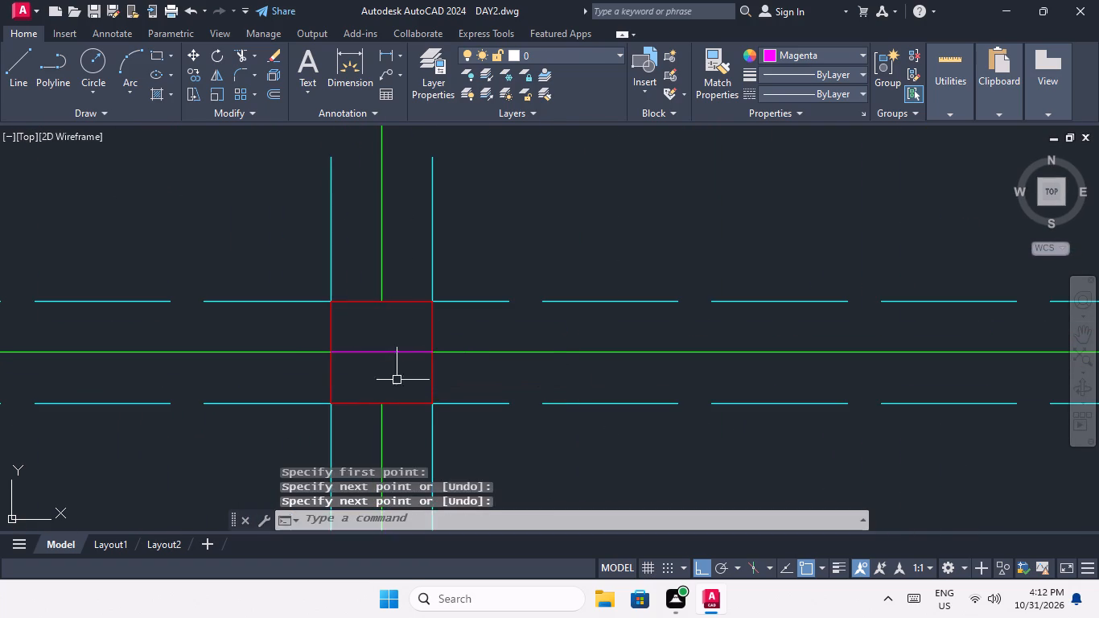
key(space)
drag(381, 303, 383, 315)
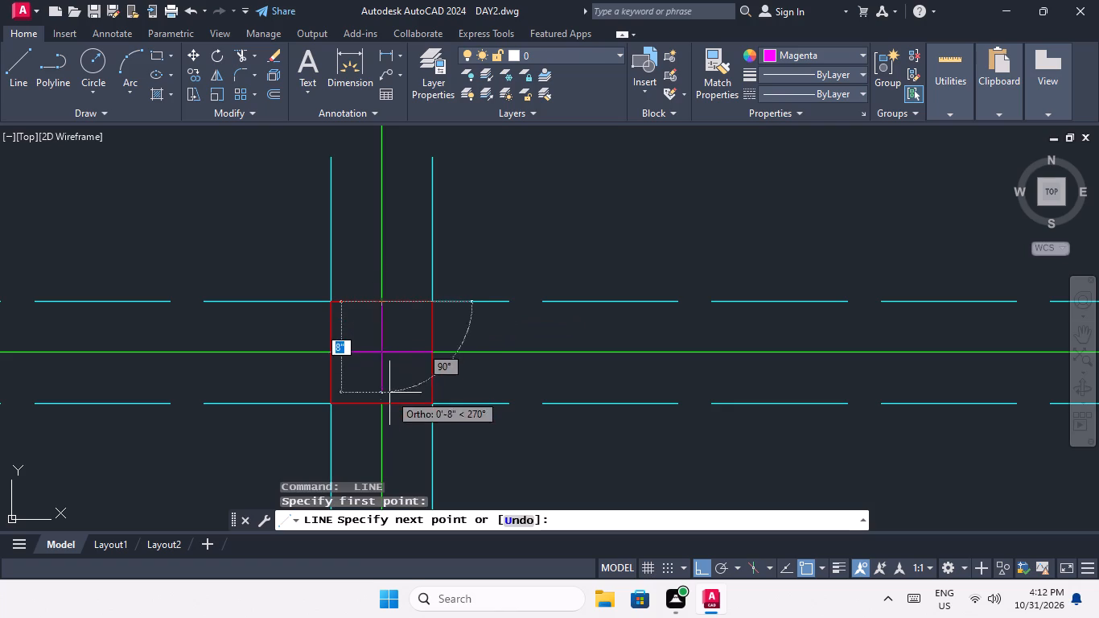
click(383, 407)
key(space)
Draw a magenta centre cross from edge to edge inside the easternmost red box in the second row.
scroll(407, 372, down, 3)
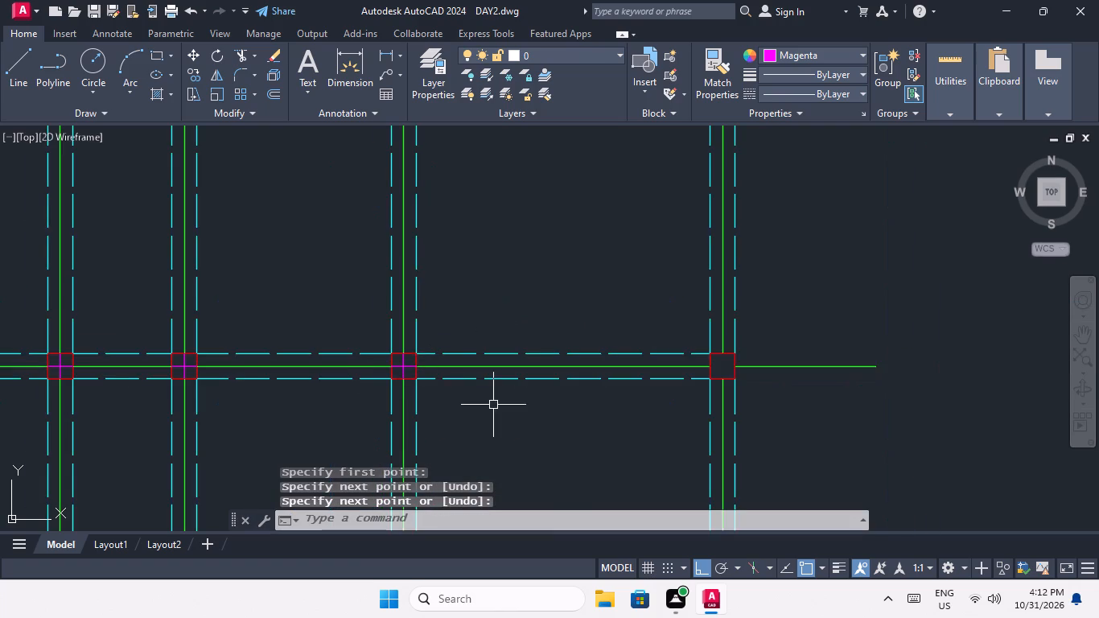
middle_drag(493, 404, 161, 409)
key(space)
scroll(401, 381, up, 3)
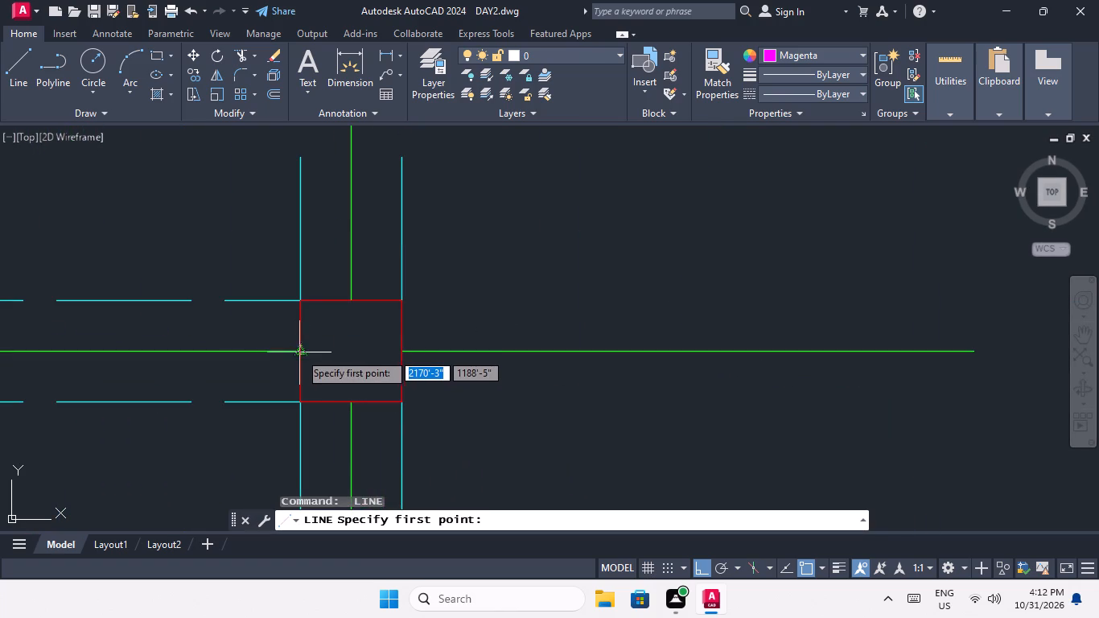
click(303, 353)
click(401, 351)
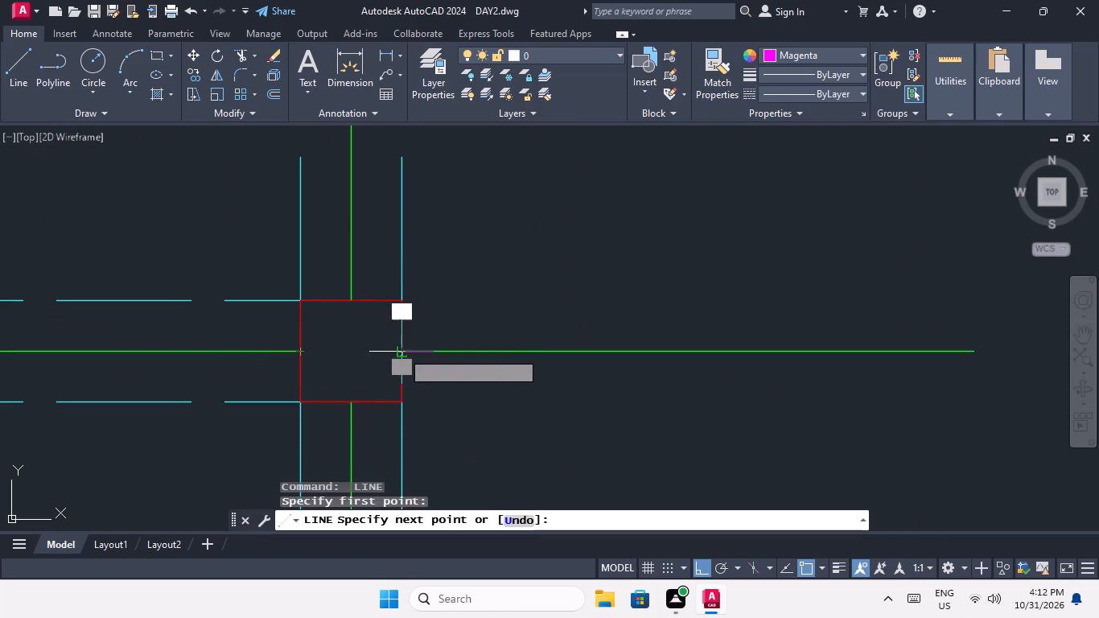
key(space)
key(space)
drag(352, 303, 352, 316)
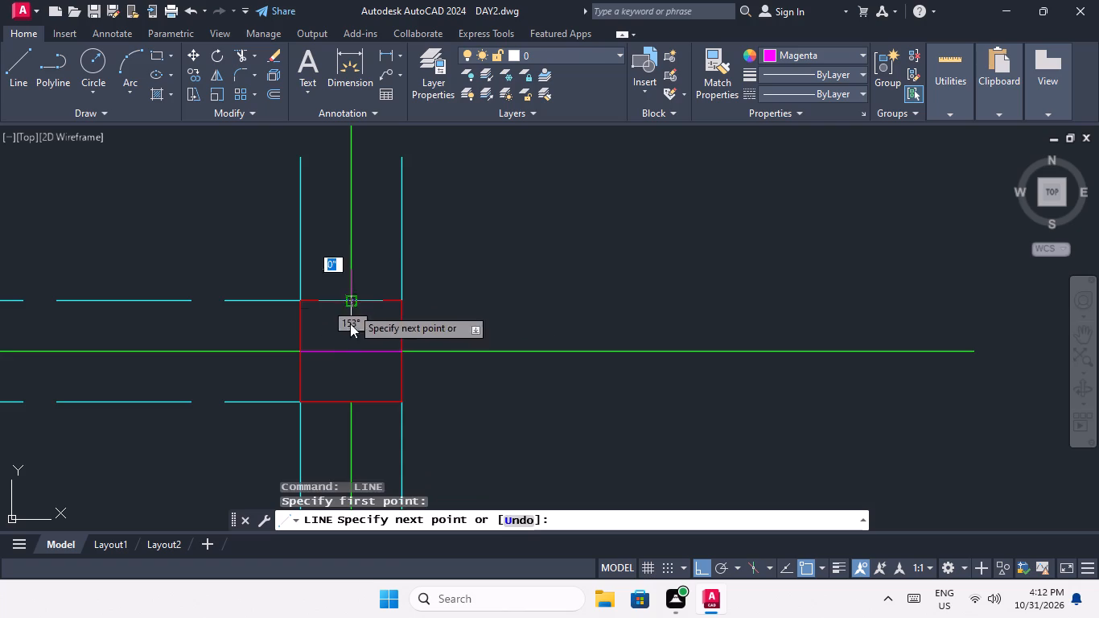
click(348, 405)
key(space)
Draw a magenta vertical line from the upper edge midpoint of the third row's westernmost box to just past its lower edge.
scroll(372, 328, down, 3)
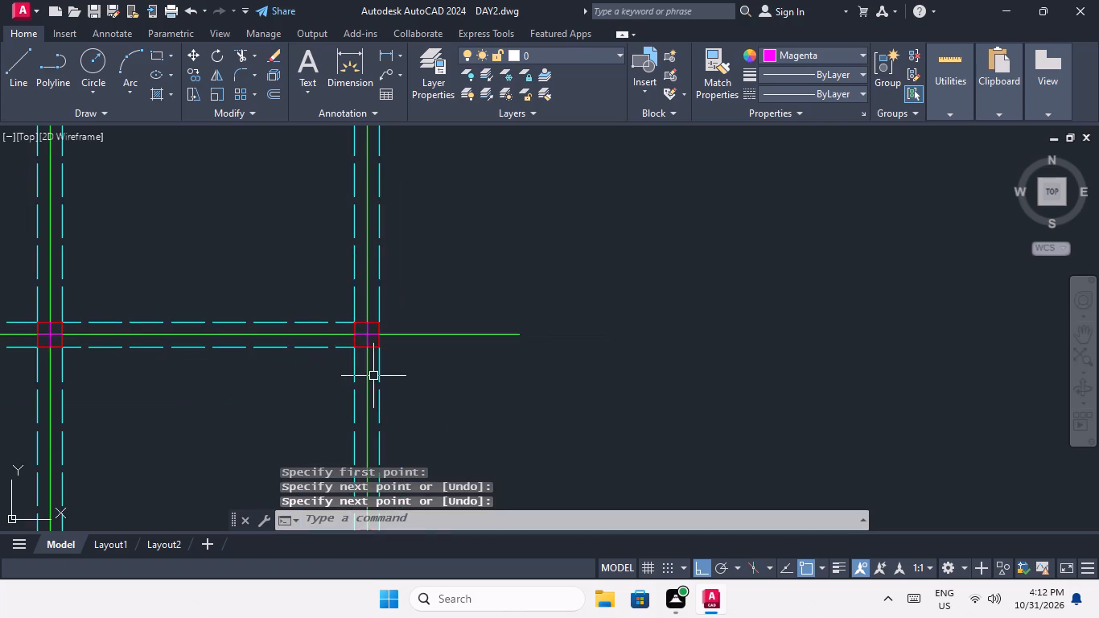
middle_drag(373, 376, 435, 358)
scroll(416, 367, down, 5)
scroll(307, 344, up, 4)
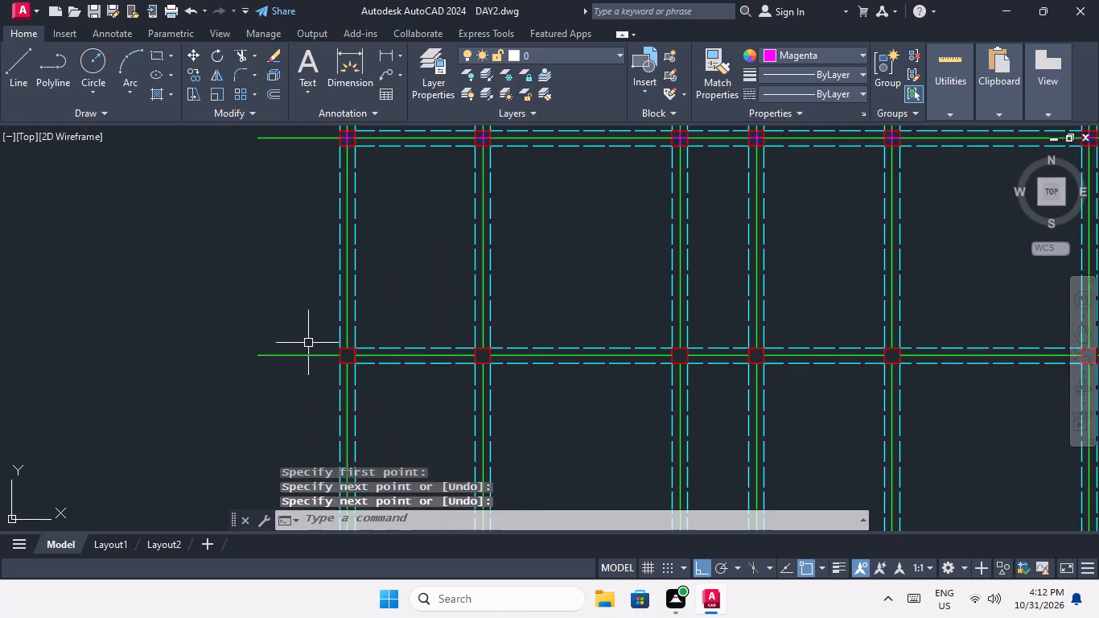
scroll(354, 352, up, 3)
key(space)
scroll(318, 358, up, 1)
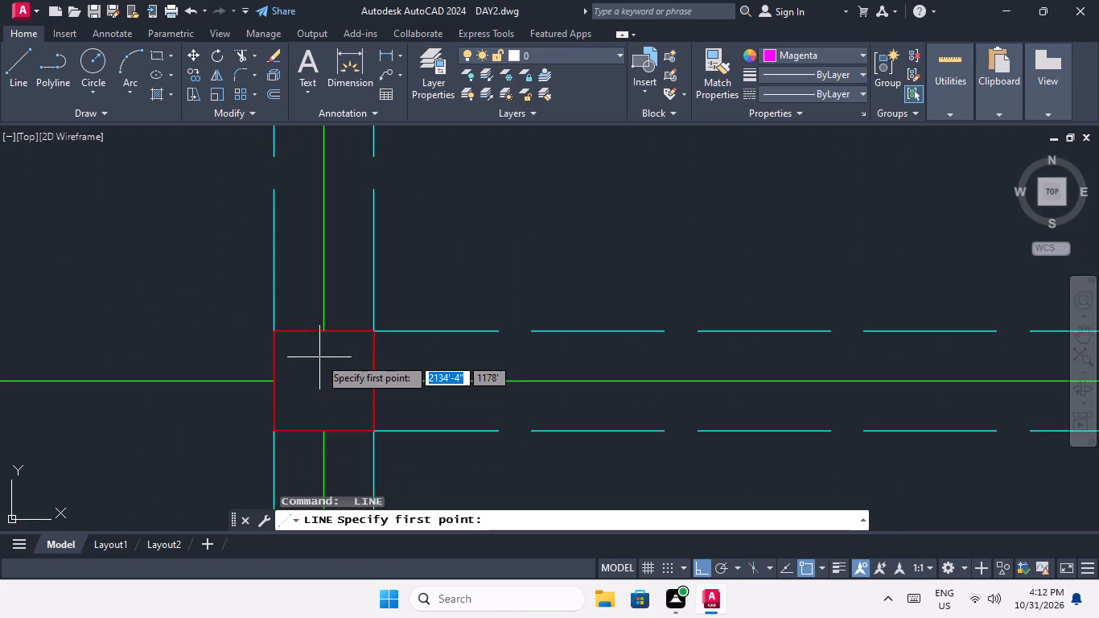
click(323, 333)
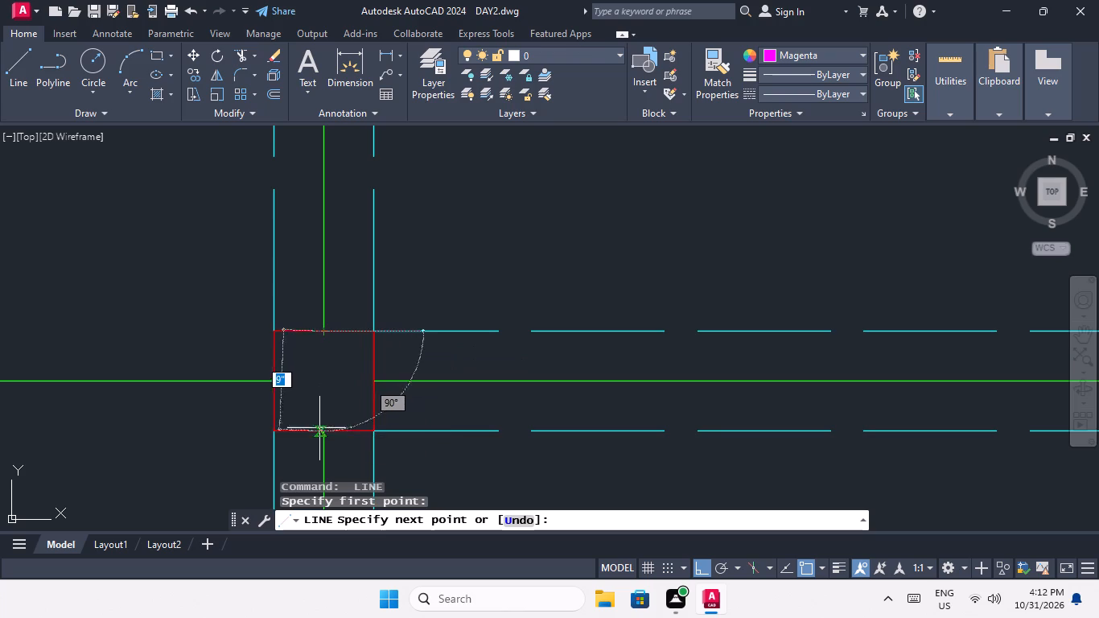
click(320, 435)
key(space)
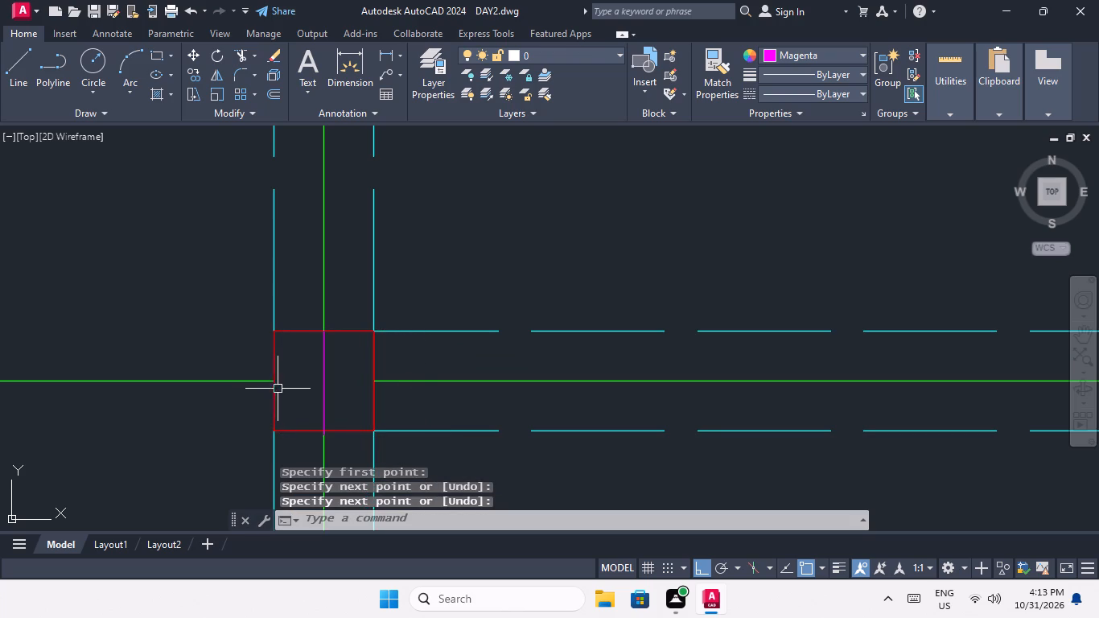
scroll(335, 432, up, 3)
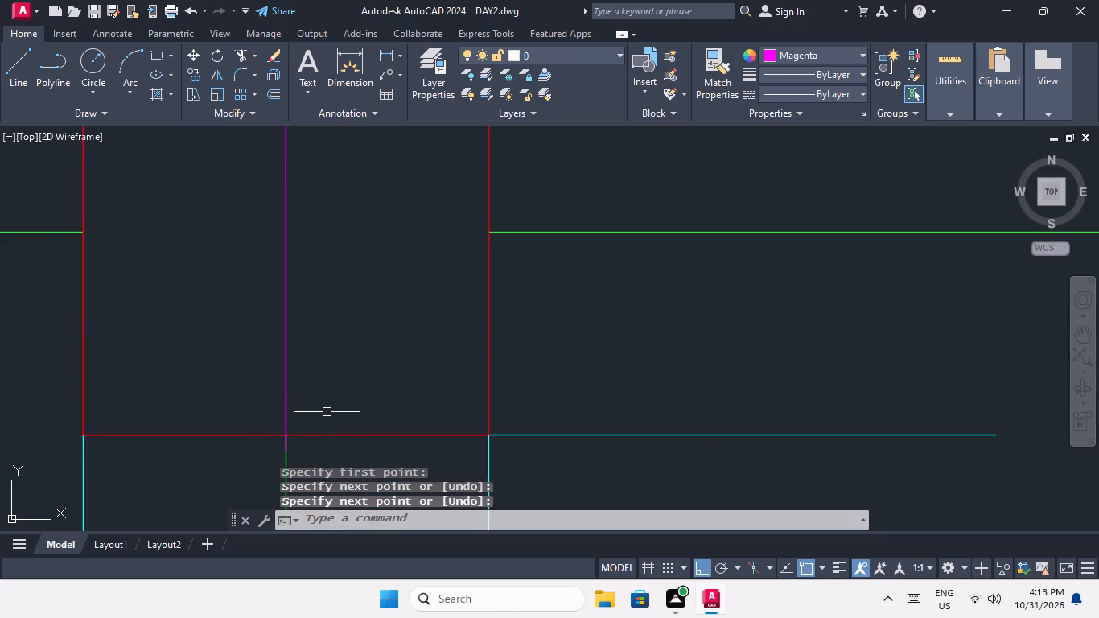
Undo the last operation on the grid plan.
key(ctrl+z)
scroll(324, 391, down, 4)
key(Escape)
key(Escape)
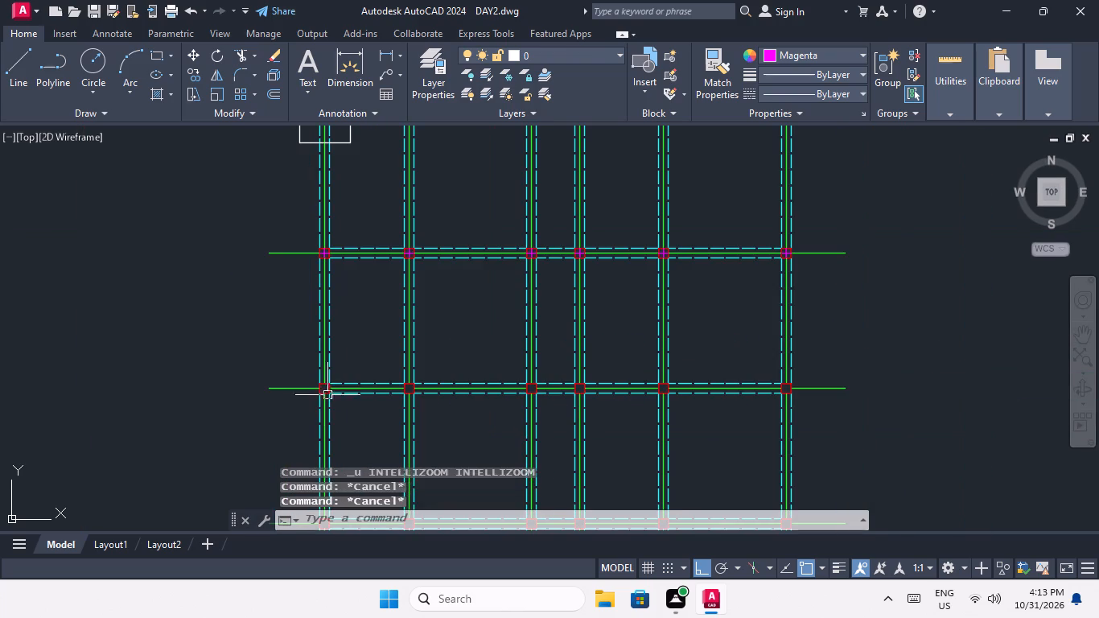
Insert the Door - Imperial block from the architectural tool palette above the northeast corner of the westernmost floor plan.
scroll(351, 343, down, 6)
middle_drag(312, 378, 438, 354)
scroll(426, 331, up, 2)
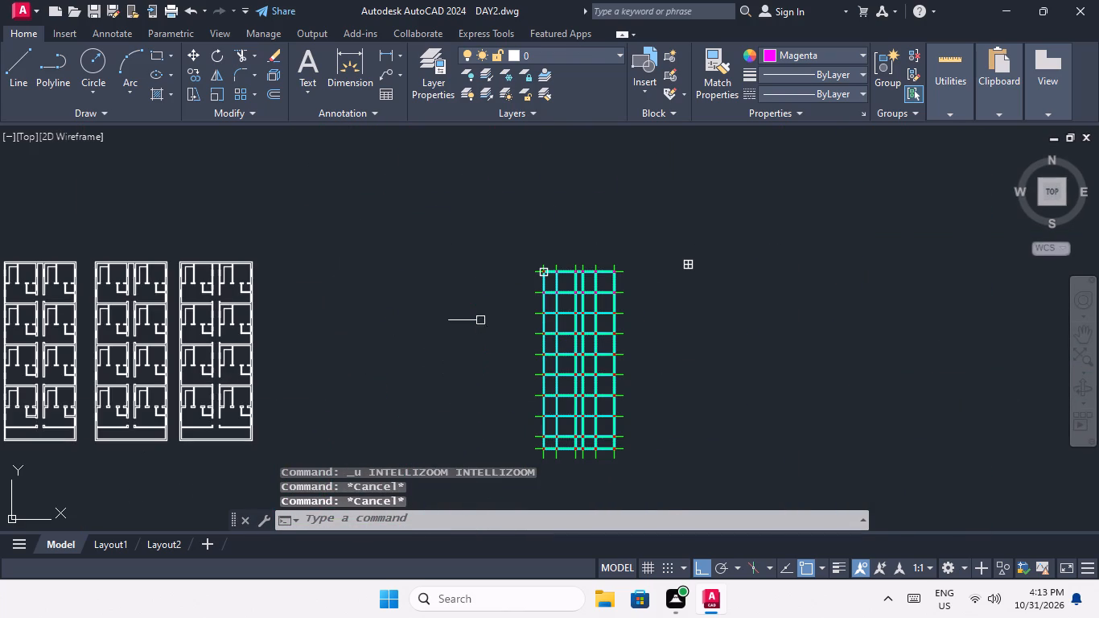
middle_drag(348, 365, 605, 313)
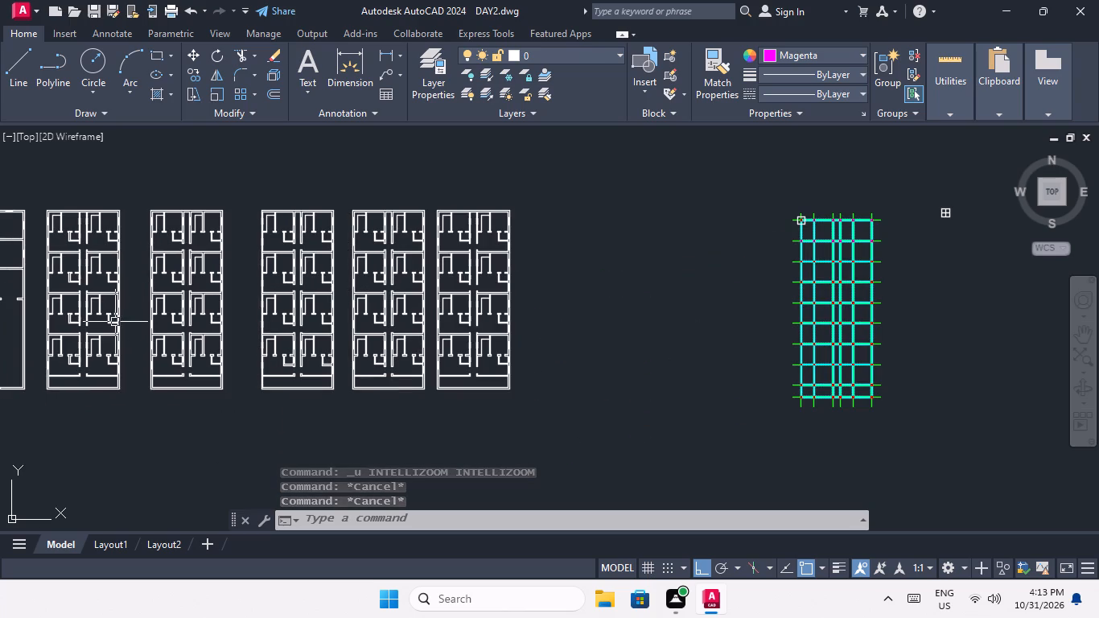
middle_drag(109, 324, 319, 332)
scroll(237, 290, up, 3)
middle_drag(286, 359, 353, 381)
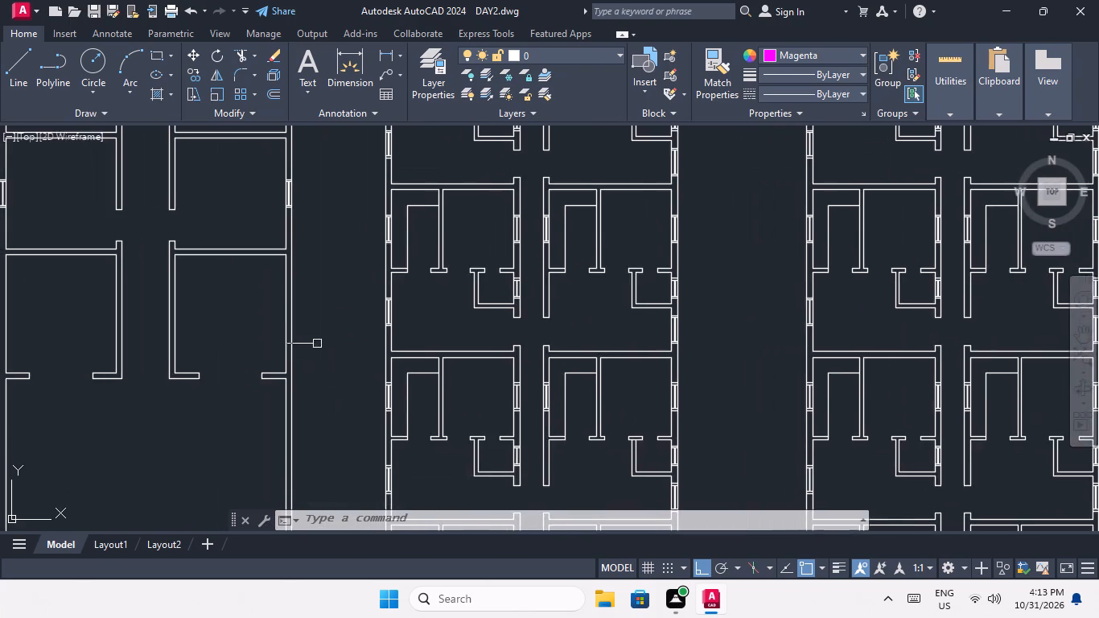
scroll(303, 322, down, 2)
middle_drag(285, 344, 303, 400)
scroll(277, 342, up, 3)
middle_drag(301, 379, 314, 390)
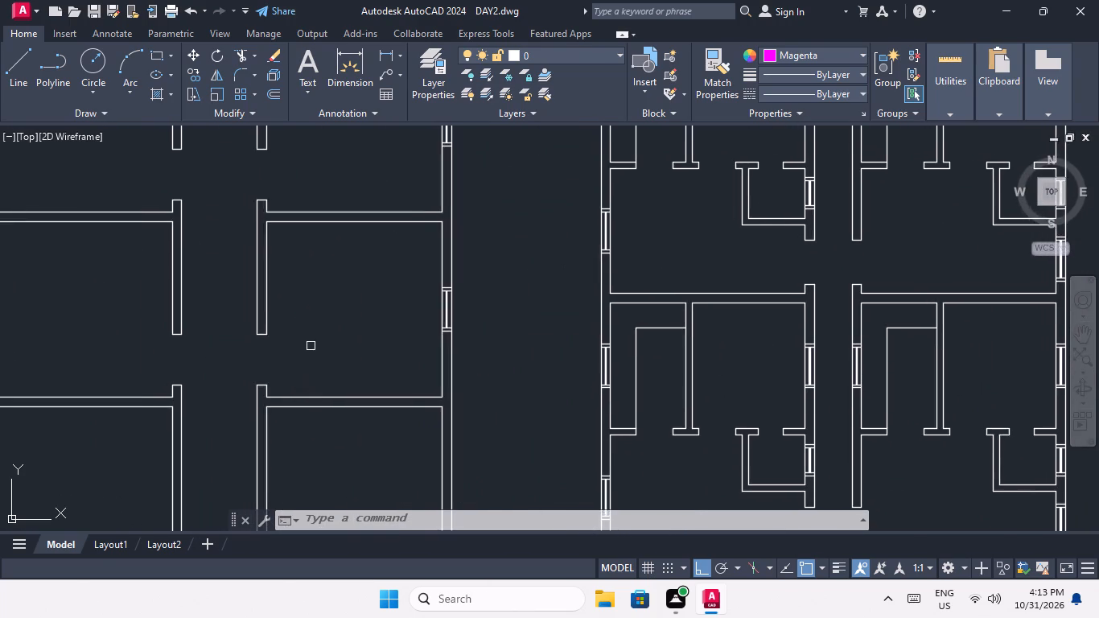
scroll(308, 340, down, 2)
middle_drag(314, 380, 310, 412)
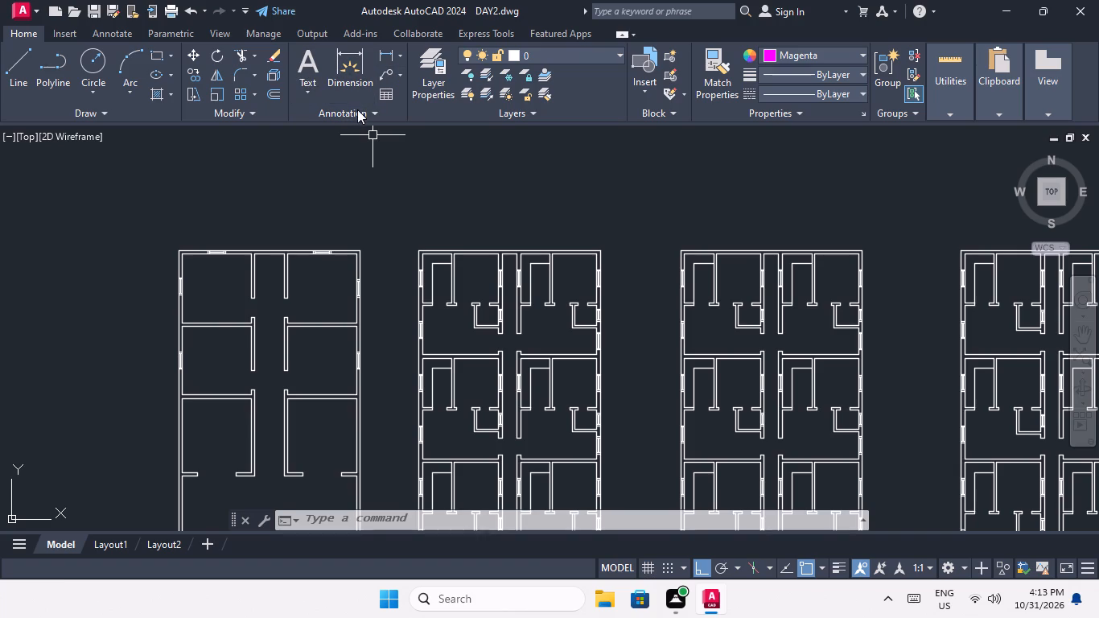
text(tp)
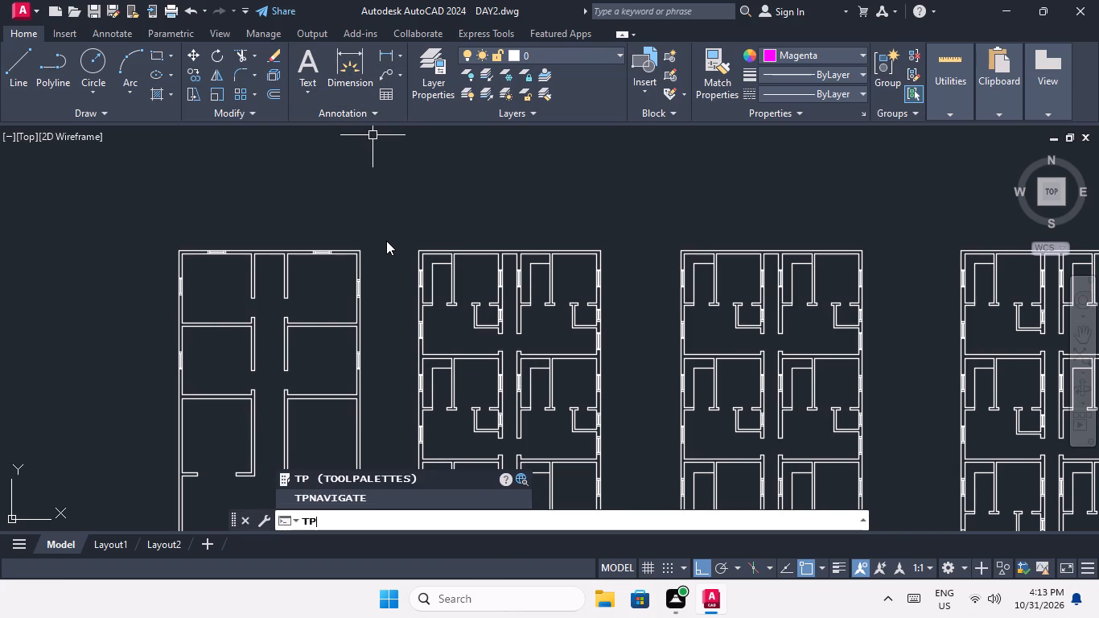
key(Return)
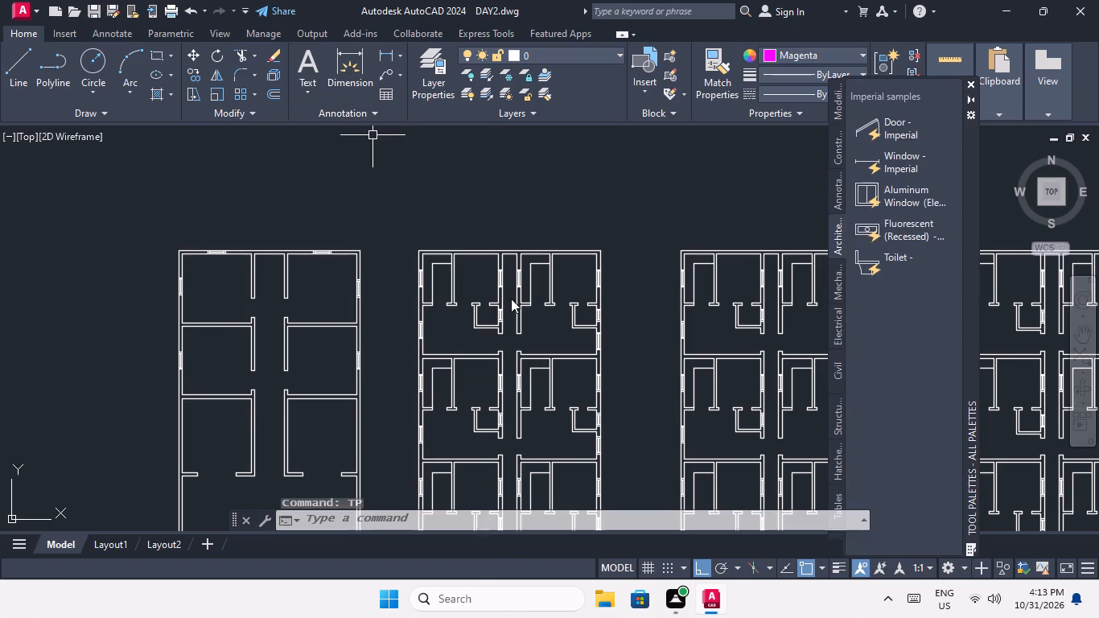
click(899, 132)
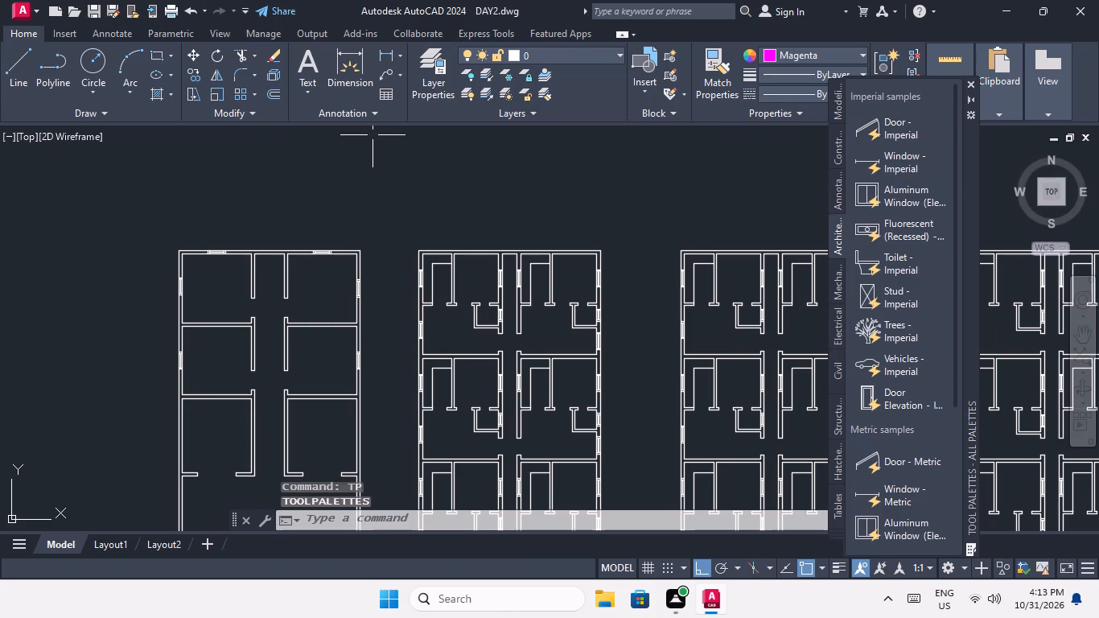
click(342, 201)
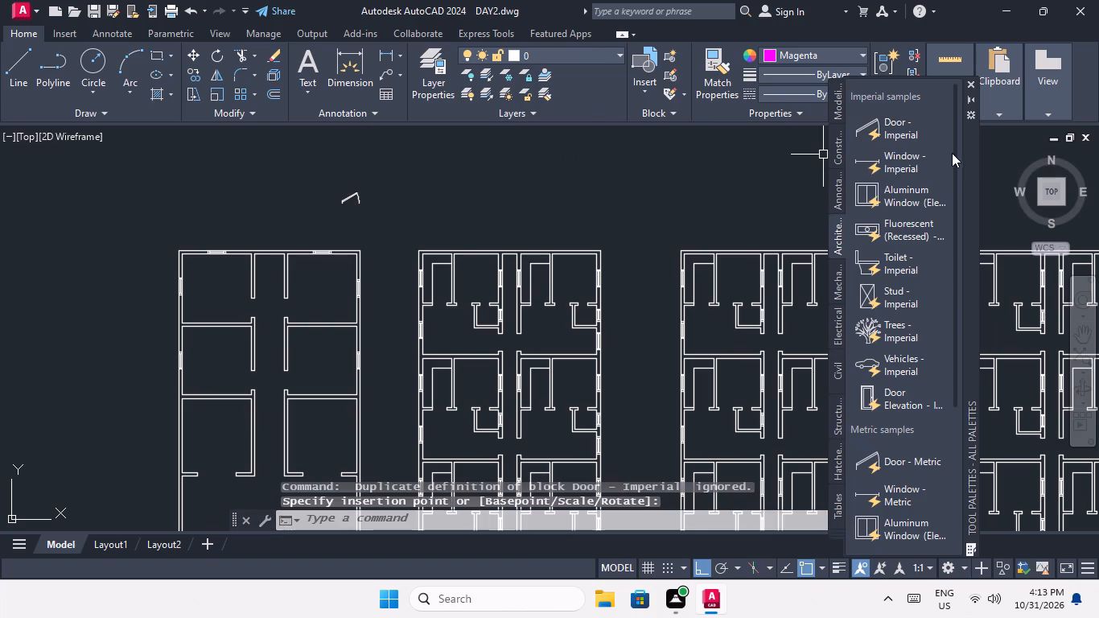
key(Escape)
key(Escape)
click(969, 84)
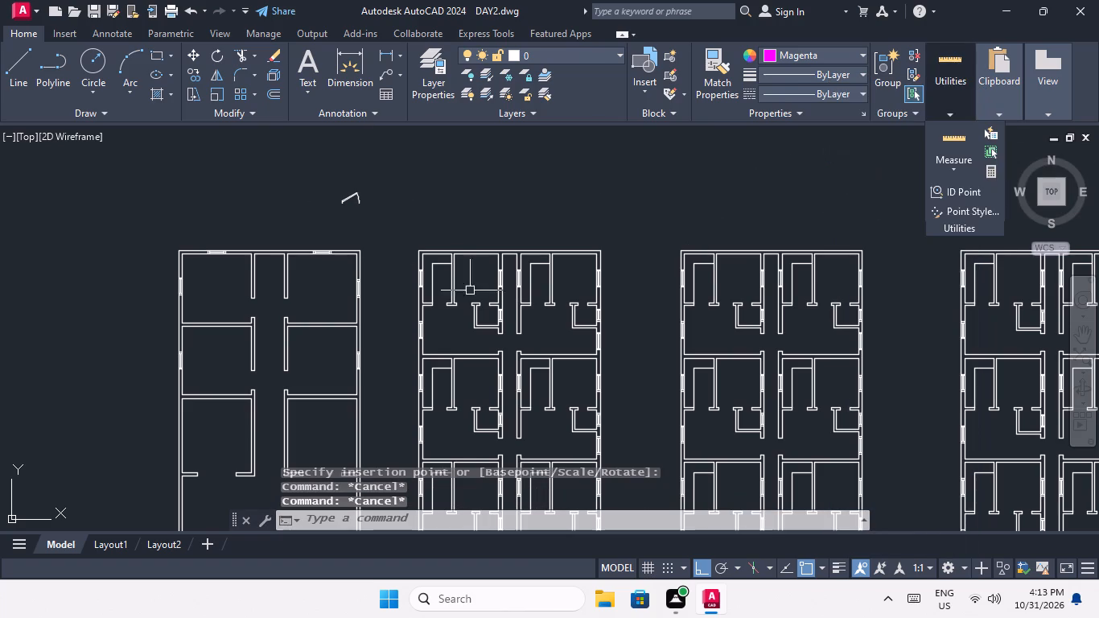
key(Escape)
key(Escape)
Set the inserted door block's swing to Open 90º.
scroll(355, 215, up, 3)
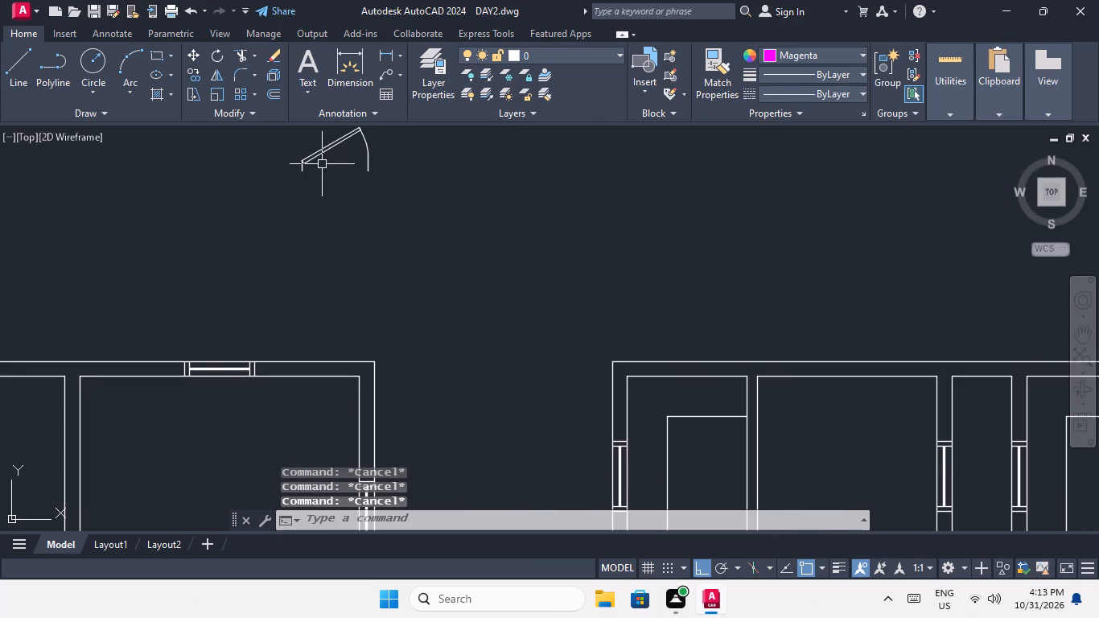
click(319, 157)
middle_drag(294, 198, 285, 350)
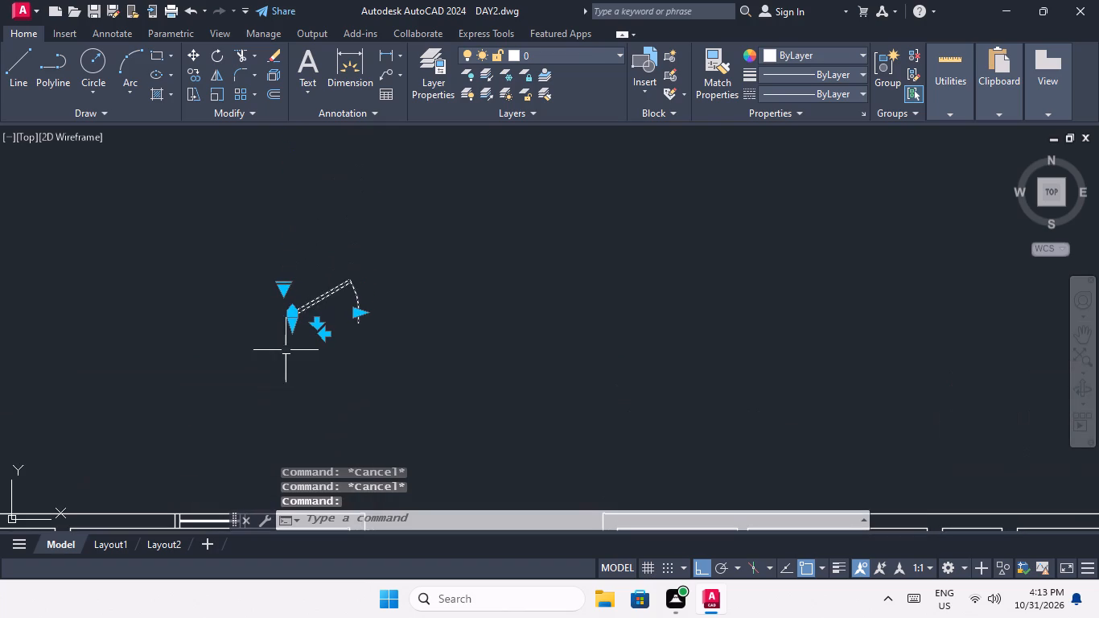
click(282, 294)
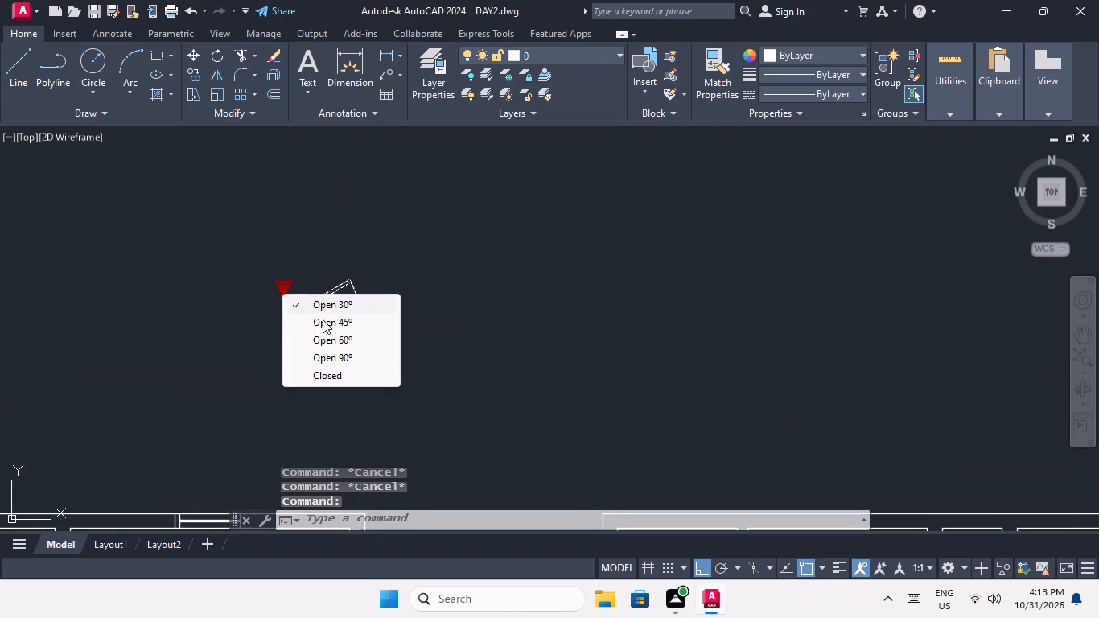
click(340, 362)
With Ortho off, copy the door from its lower hinge corner to the middle wall opening of both top-row units in the second plan.
scroll(348, 282, down, 4)
middle_drag(367, 338, 345, 297)
scroll(424, 337, up, 4)
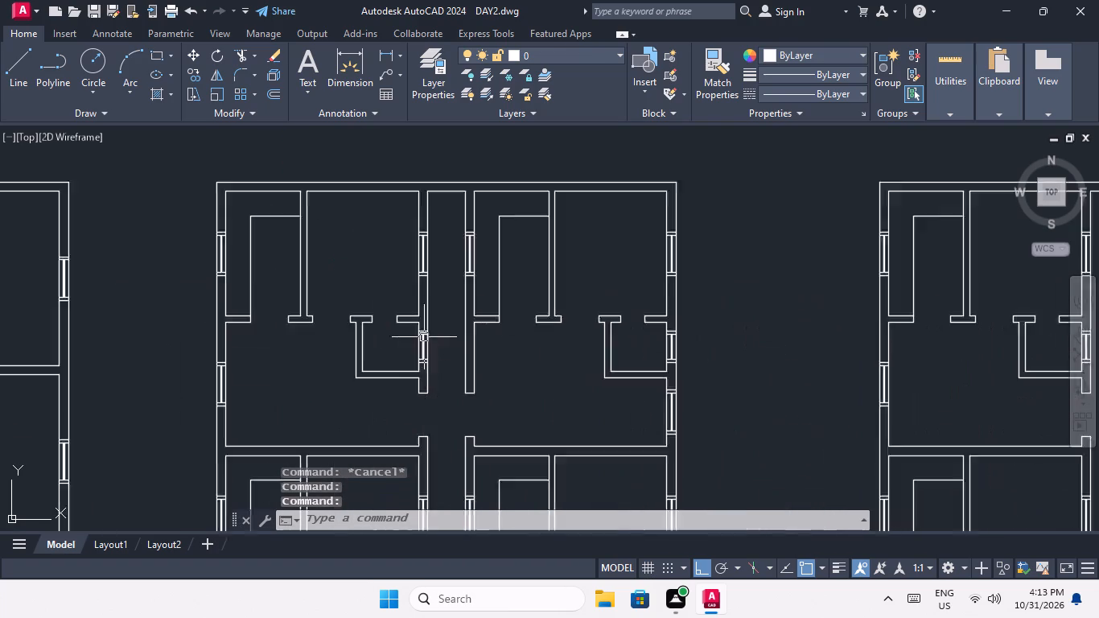
middle_drag(253, 325, 323, 488)
scroll(317, 377, down, 3)
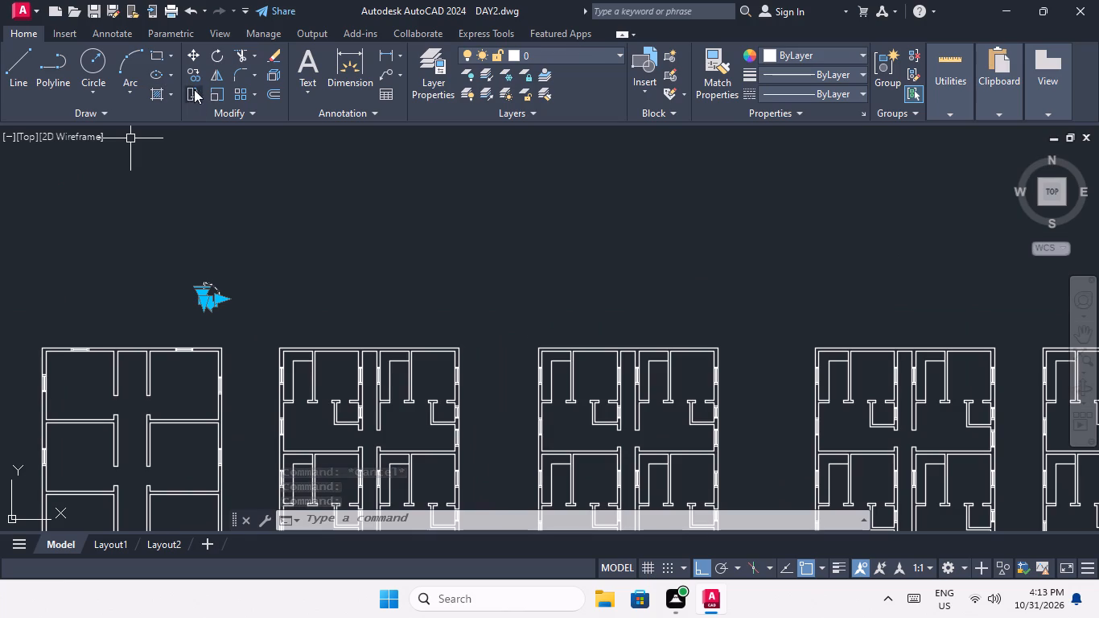
click(196, 75)
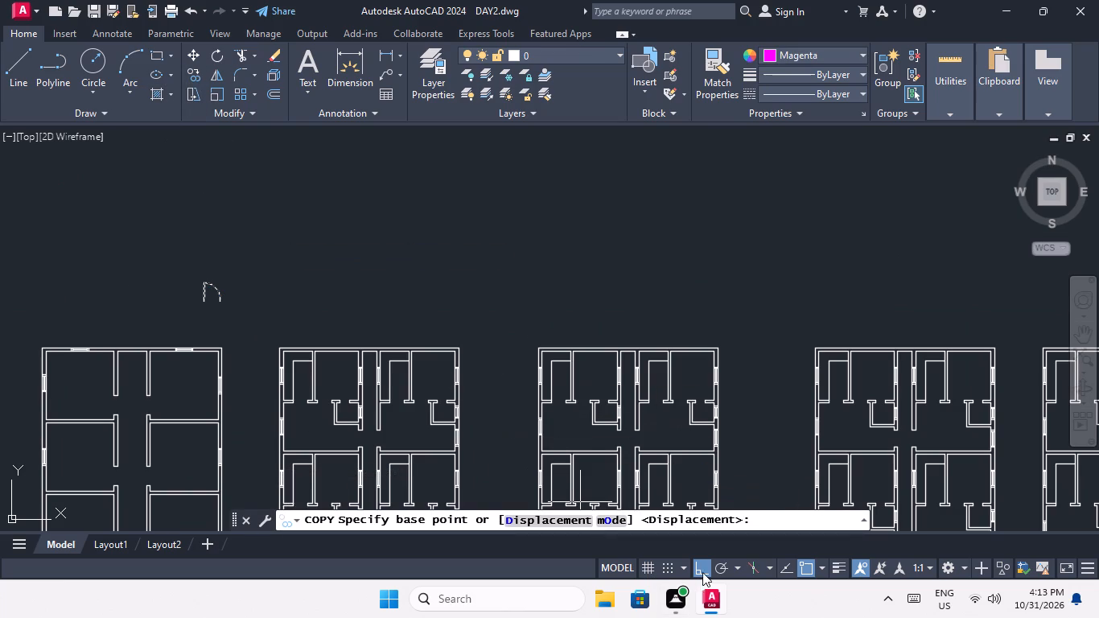
click(702, 570)
scroll(208, 278, up, 5)
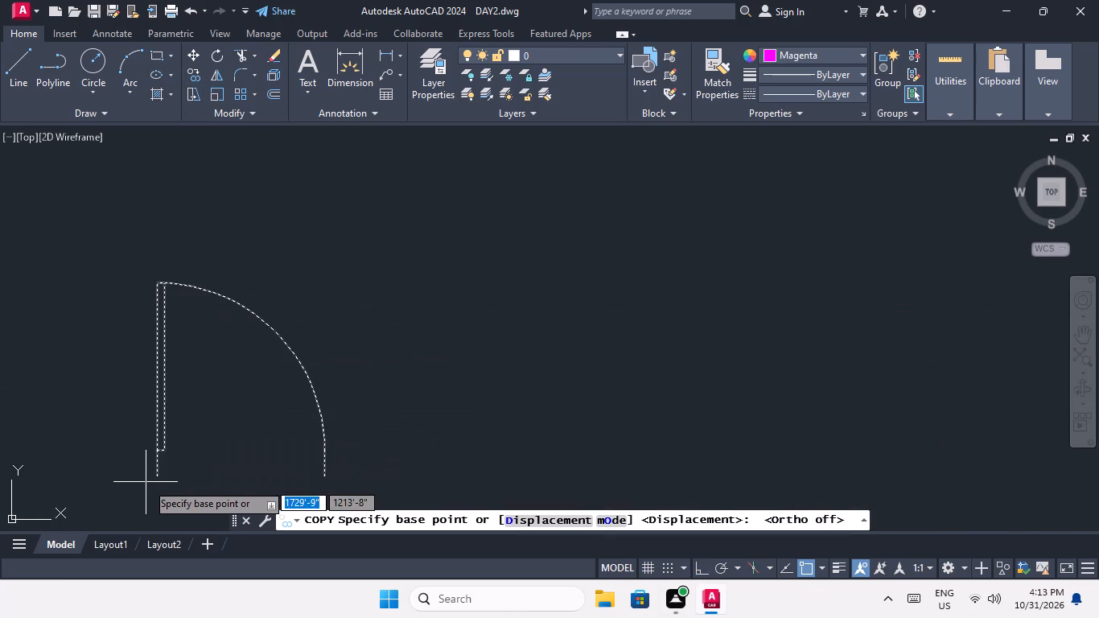
click(155, 478)
scroll(175, 368, down, 5)
middle_drag(315, 406, 271, 303)
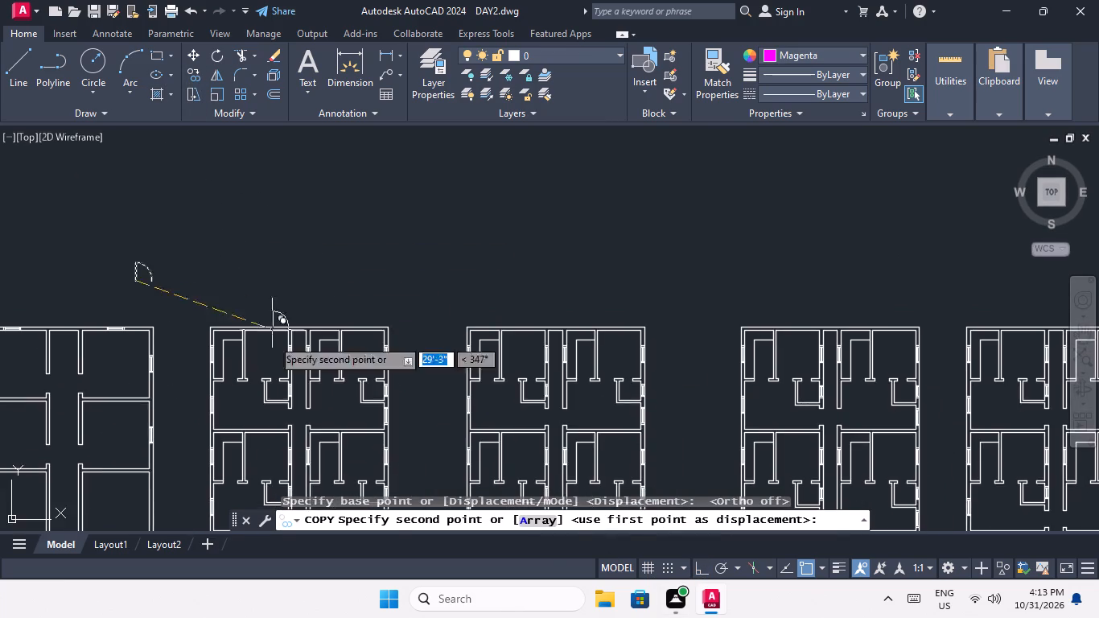
scroll(256, 398, up, 4)
scroll(204, 288, up, 1)
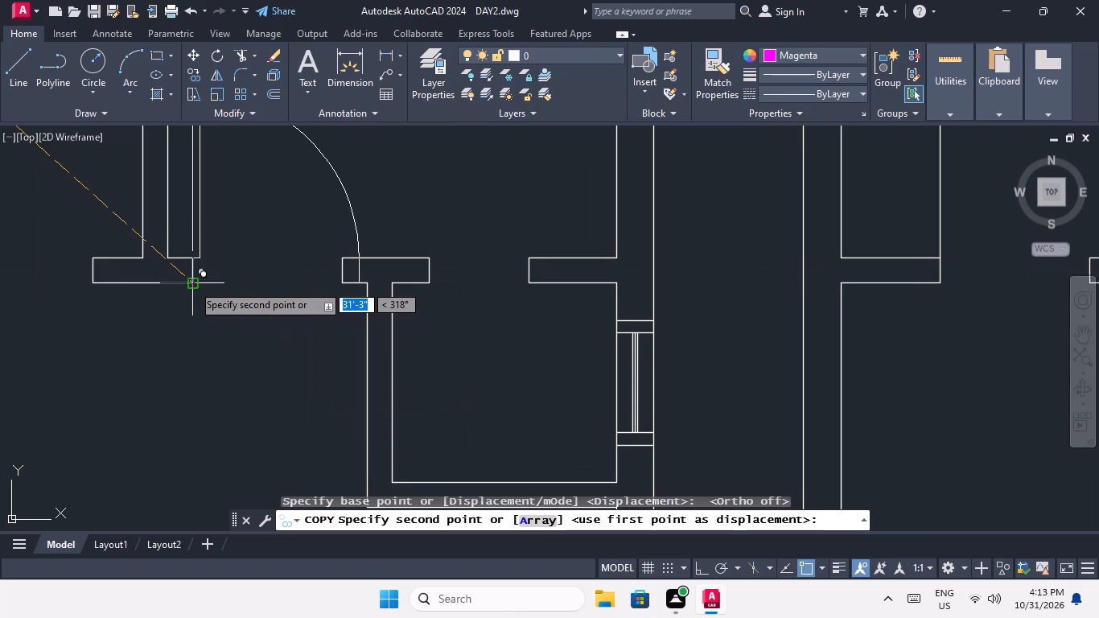
click(192, 286)
scroll(194, 286, down, 3)
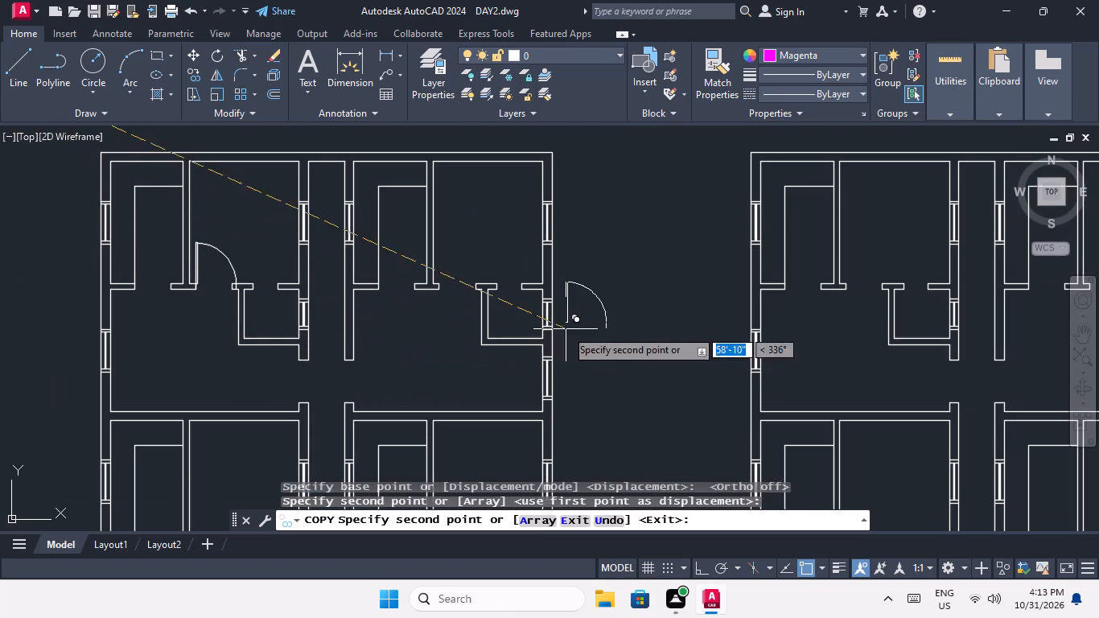
scroll(437, 299, up, 3)
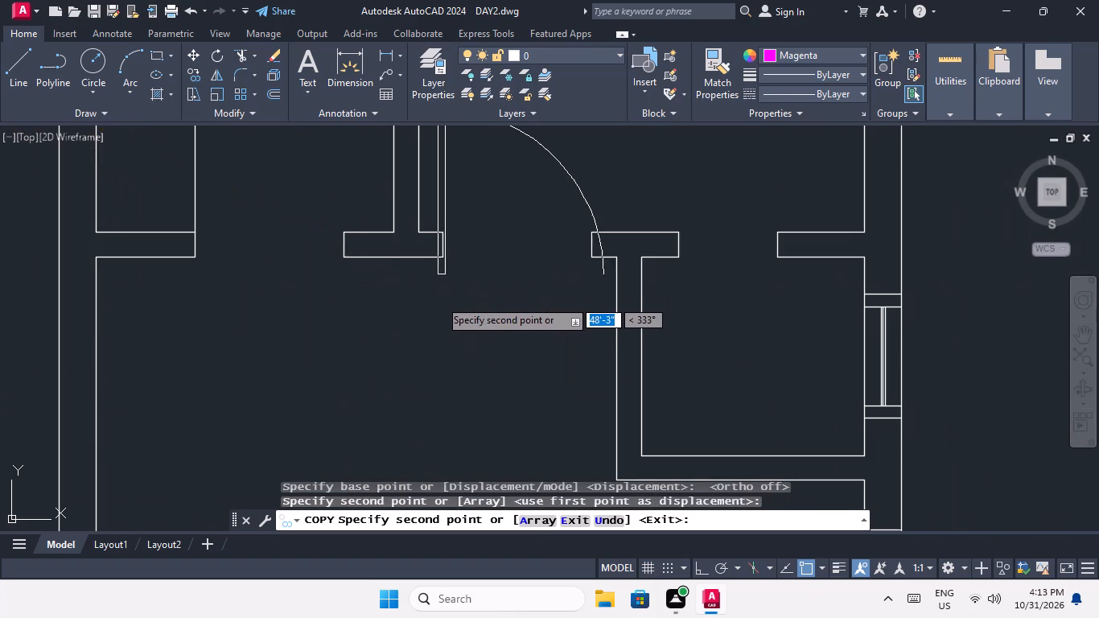
click(442, 258)
Place door copies at the west jambs of the middle openings in both second-row units of the second floor plan.
scroll(442, 247, down, 3)
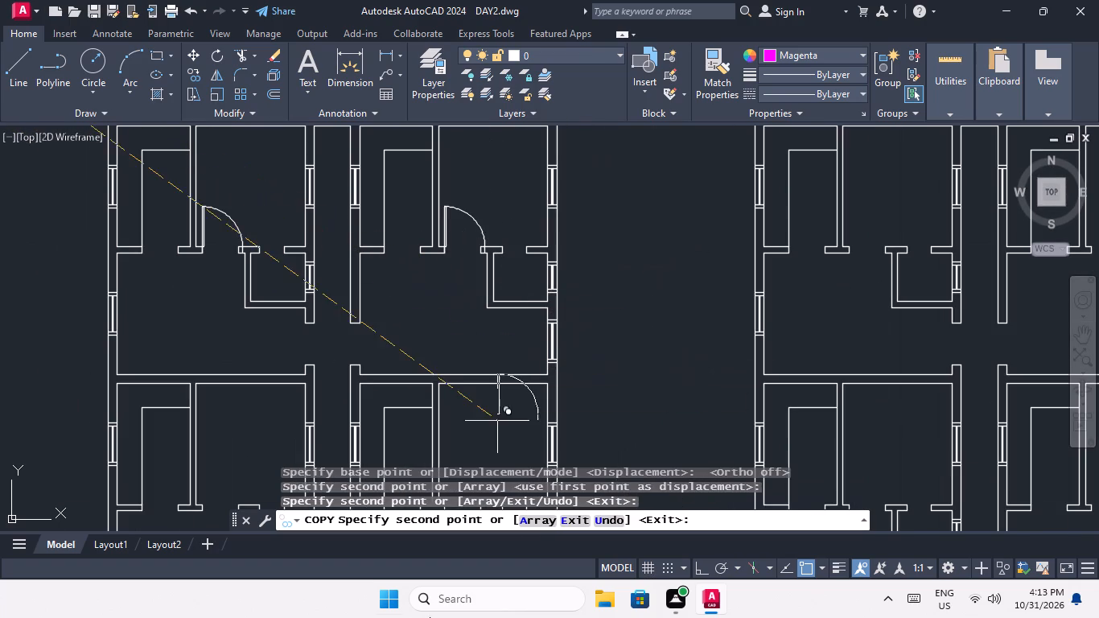
scroll(590, 289, down, 1)
middle_drag(590, 290, 98, 325)
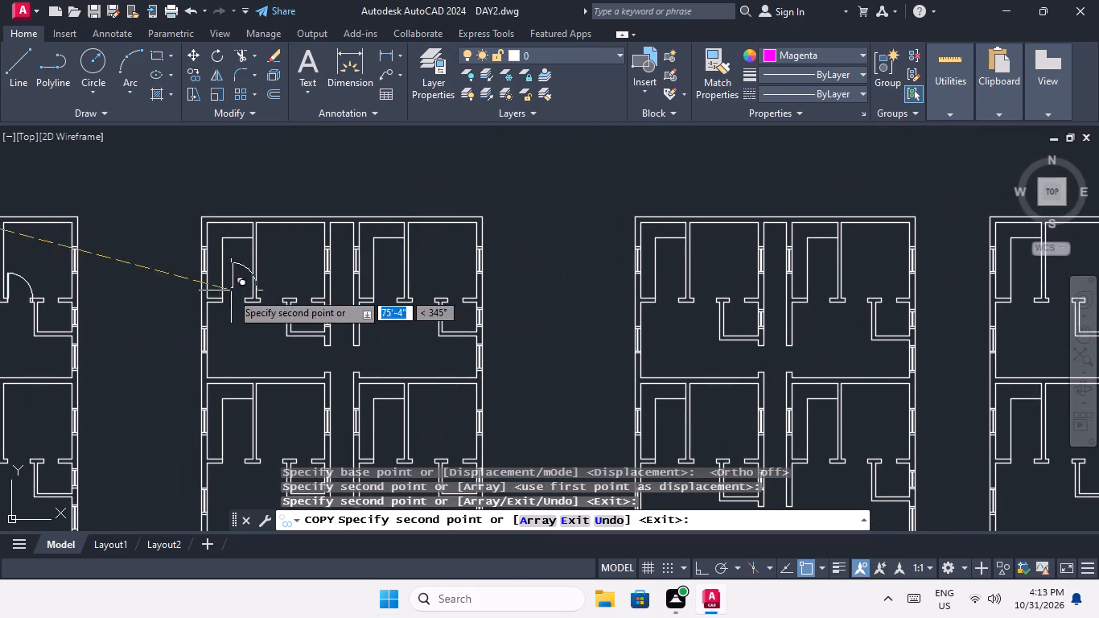
scroll(253, 307, down, 3)
scroll(170, 357, up, 3)
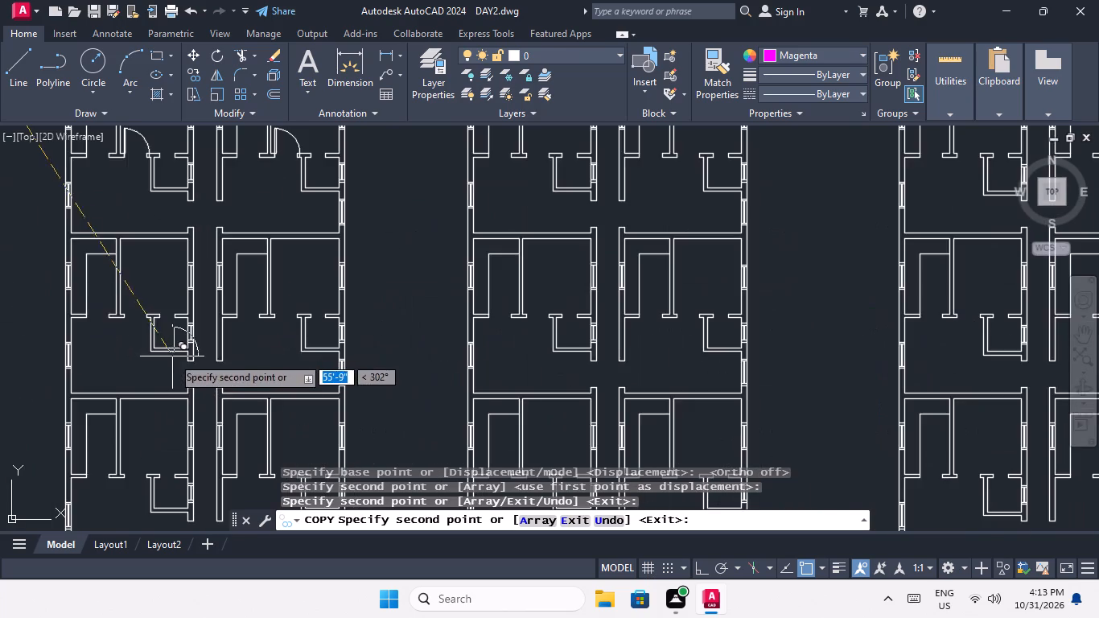
scroll(131, 328, up, 2)
scroll(131, 328, down, 1)
middle_drag(138, 332, 253, 347)
scroll(235, 323, up, 3)
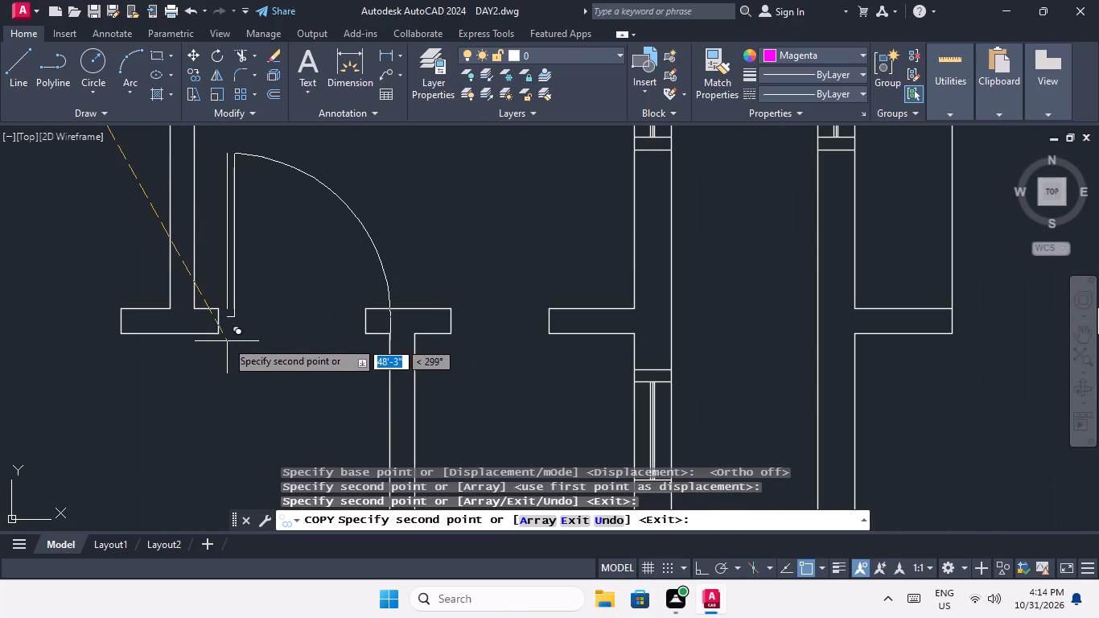
click(216, 333)
scroll(556, 350, down, 3)
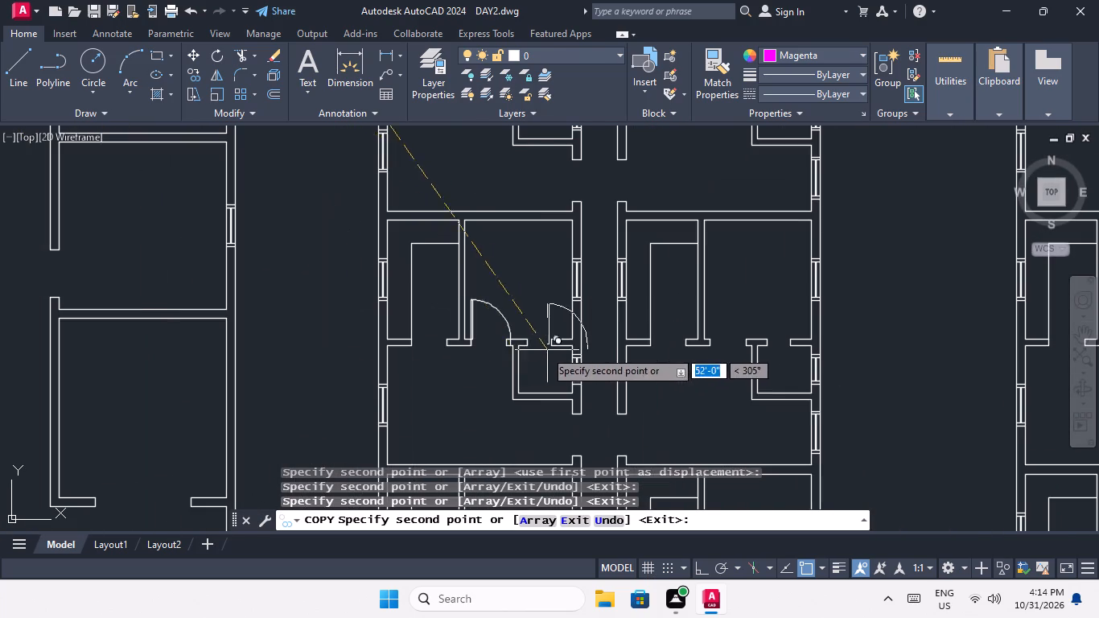
middle_drag(670, 370, 421, 354)
scroll(513, 319, up, 3)
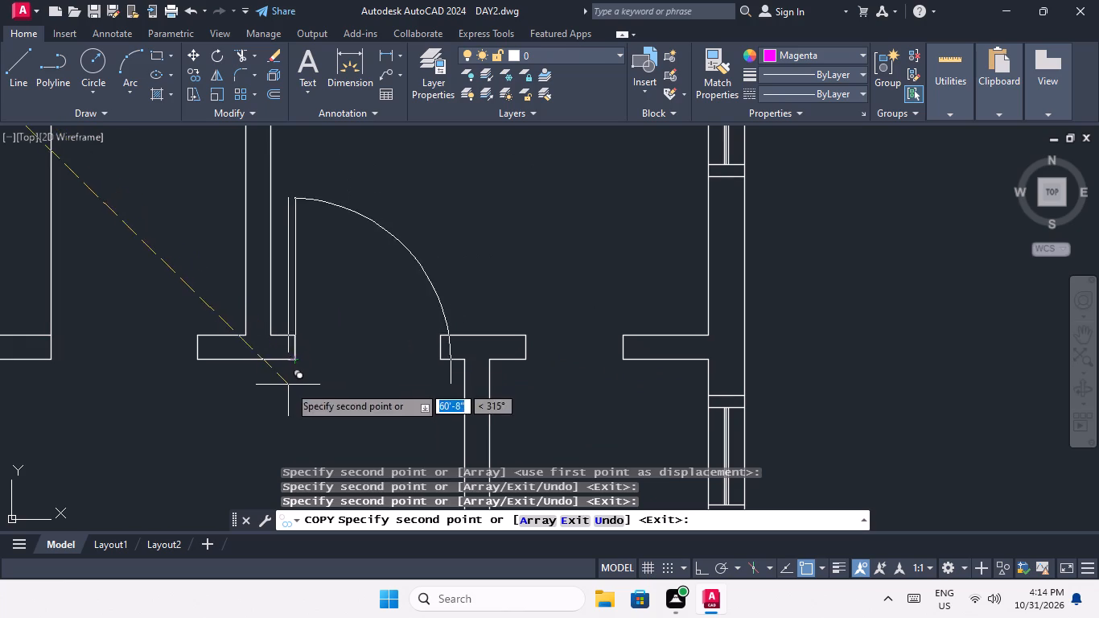
click(296, 360)
Place door copies at the west jambs of the middle openings in both third-row units of the second floor plan.
scroll(312, 337, down, 4)
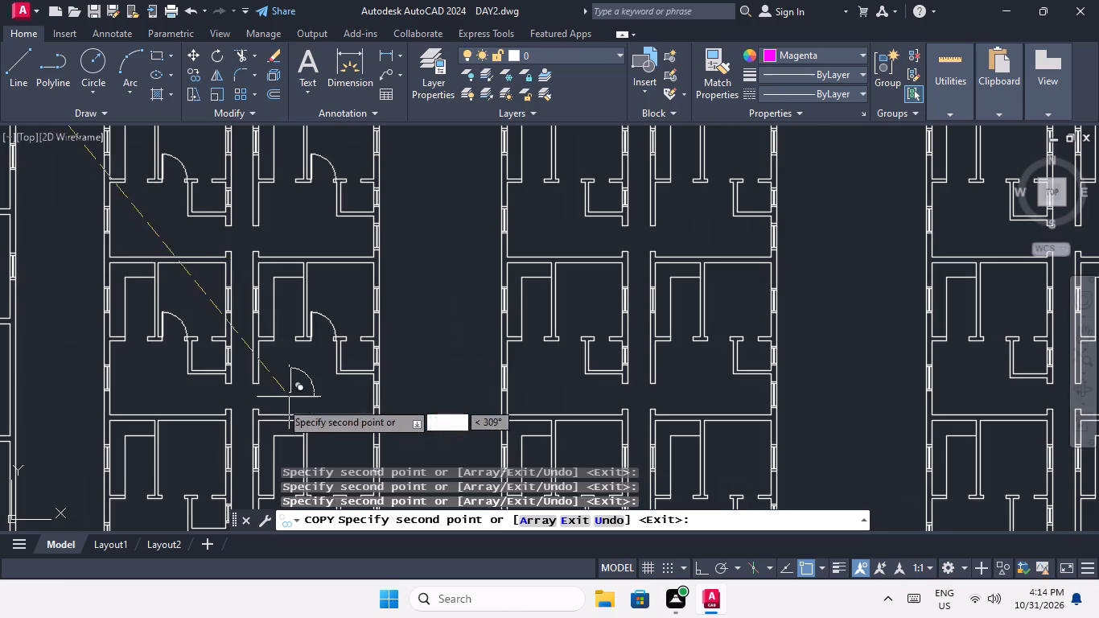
middle_drag(281, 387, 382, 273)
scroll(264, 393, up, 3)
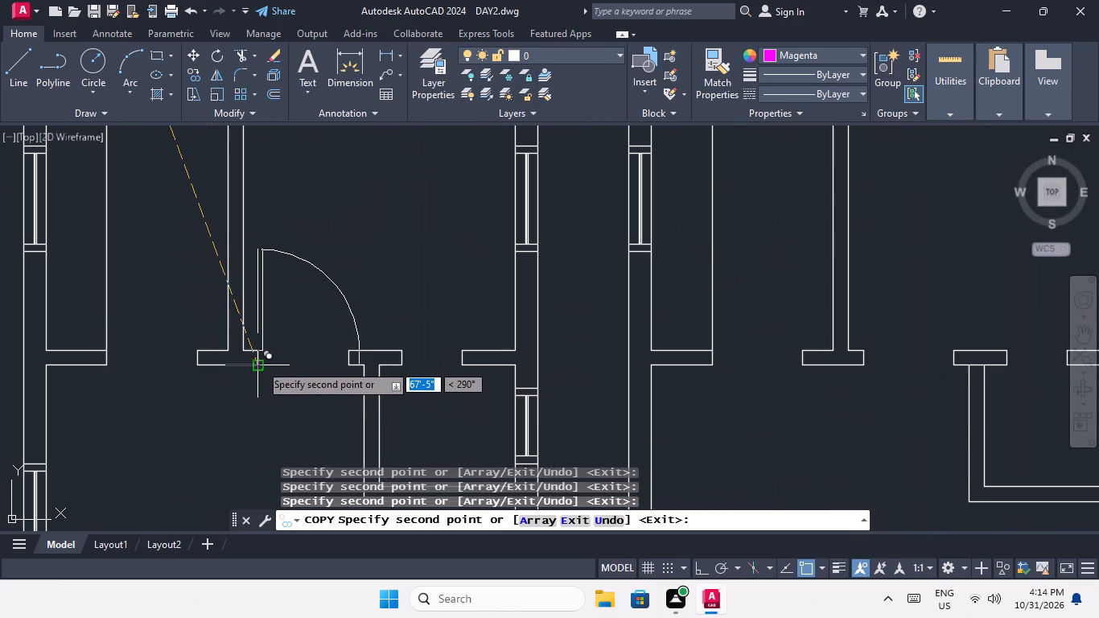
scroll(268, 373, up, 2)
click(241, 354)
scroll(242, 352, down, 3)
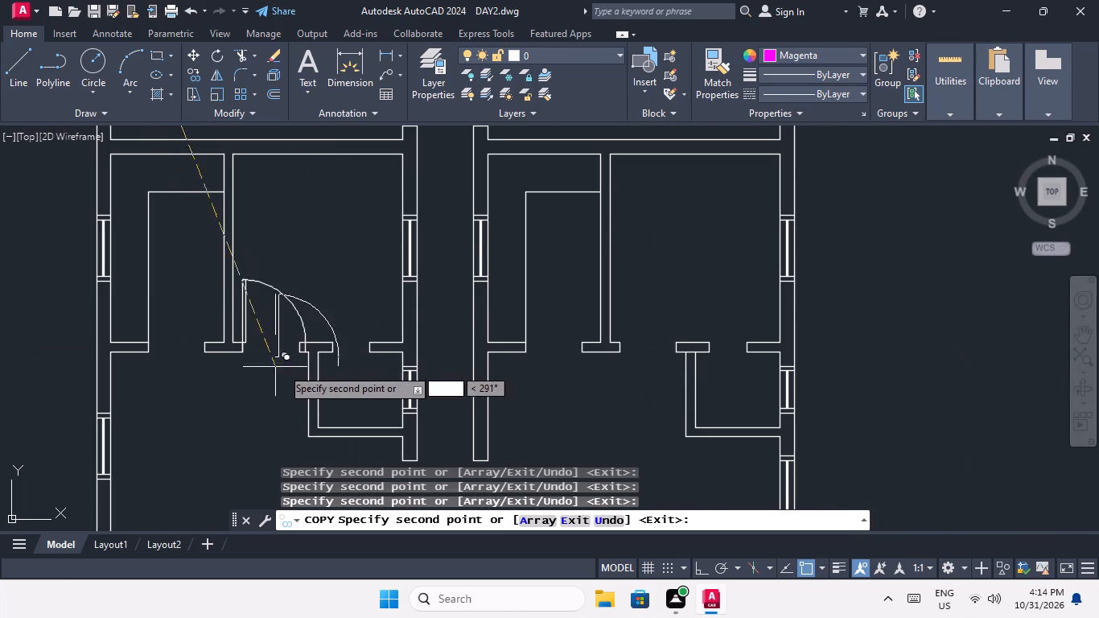
middle_drag(595, 360, 294, 364)
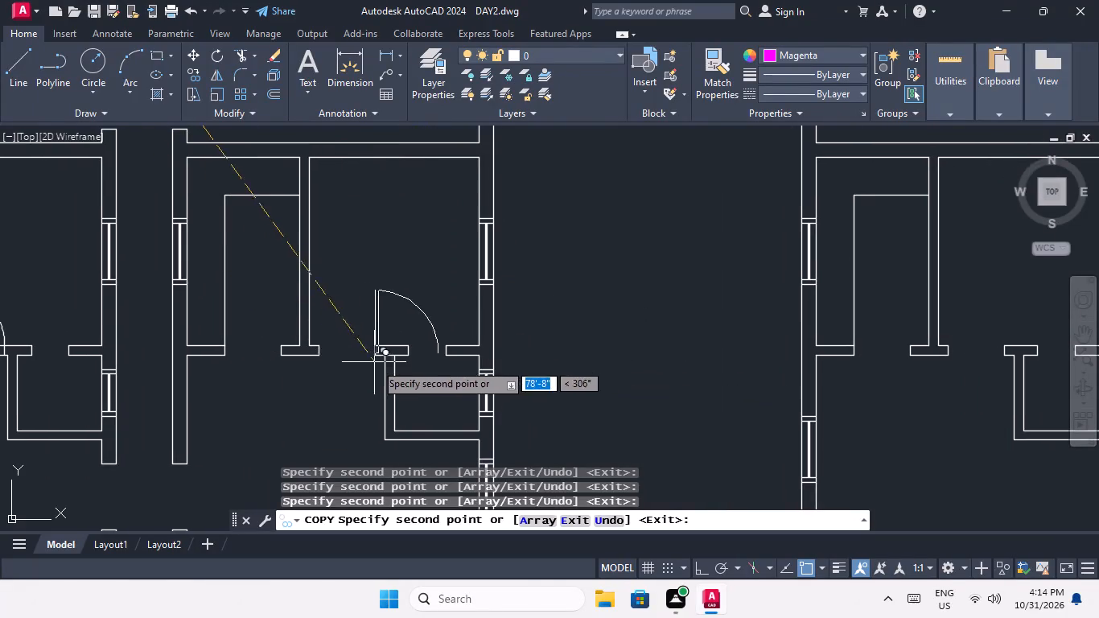
scroll(312, 356, up, 4)
click(352, 360)
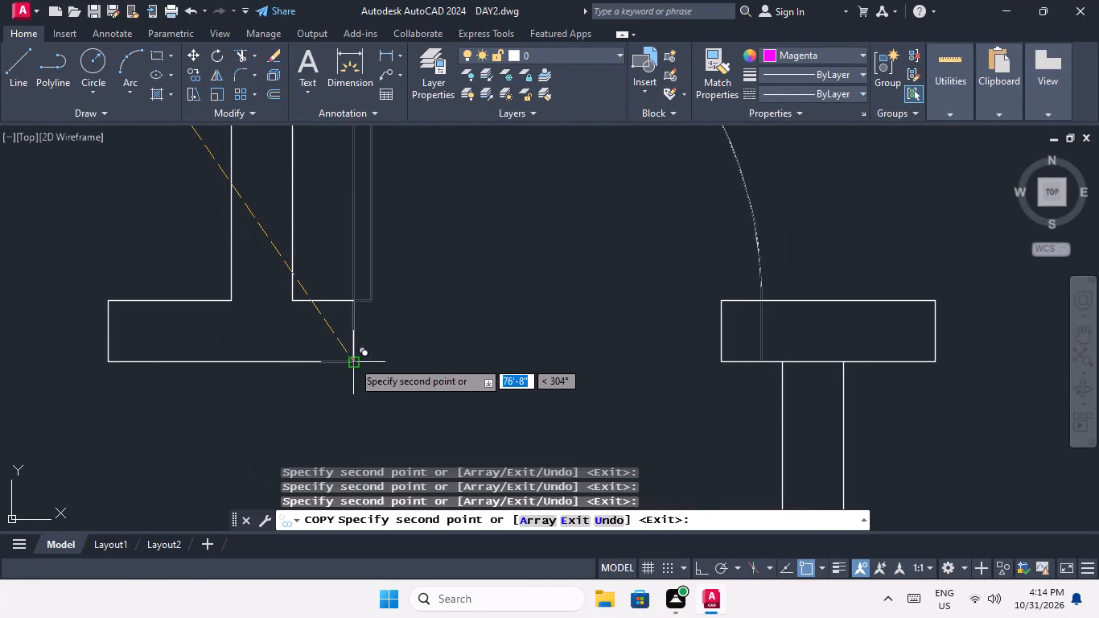
Place door copies at the west jambs of the middle openings in both bottom-row units of the second floor plan.
scroll(356, 352, down, 4)
middle_drag(313, 390, 353, 345)
scroll(377, 327, down, 4)
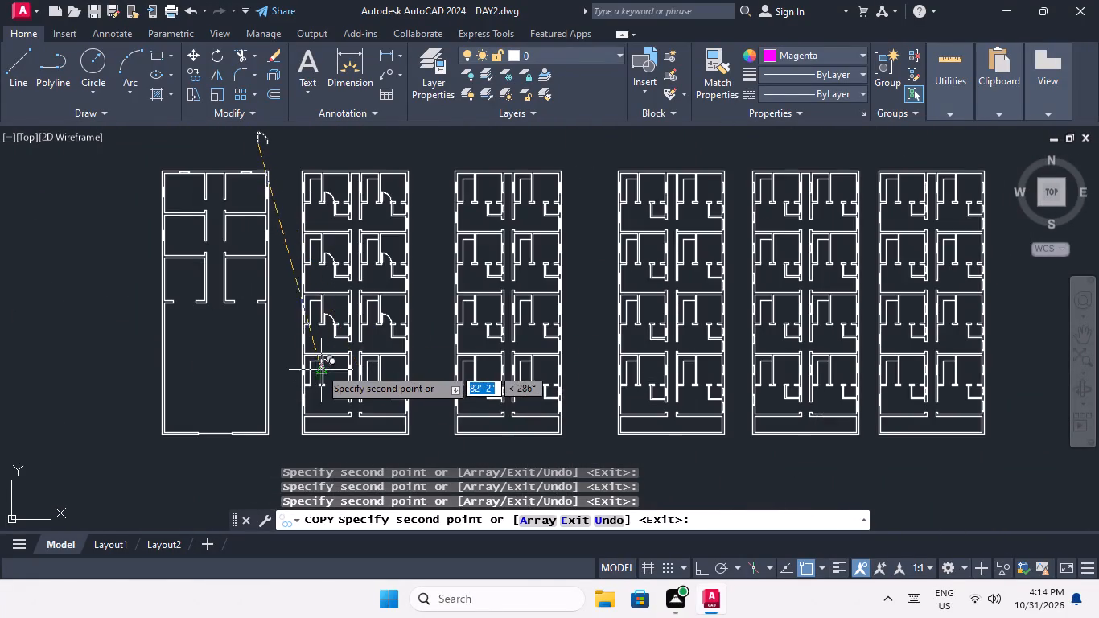
scroll(319, 368, up, 4)
middle_drag(312, 384, 339, 289)
scroll(336, 298, down, 3)
scroll(350, 328, up, 4)
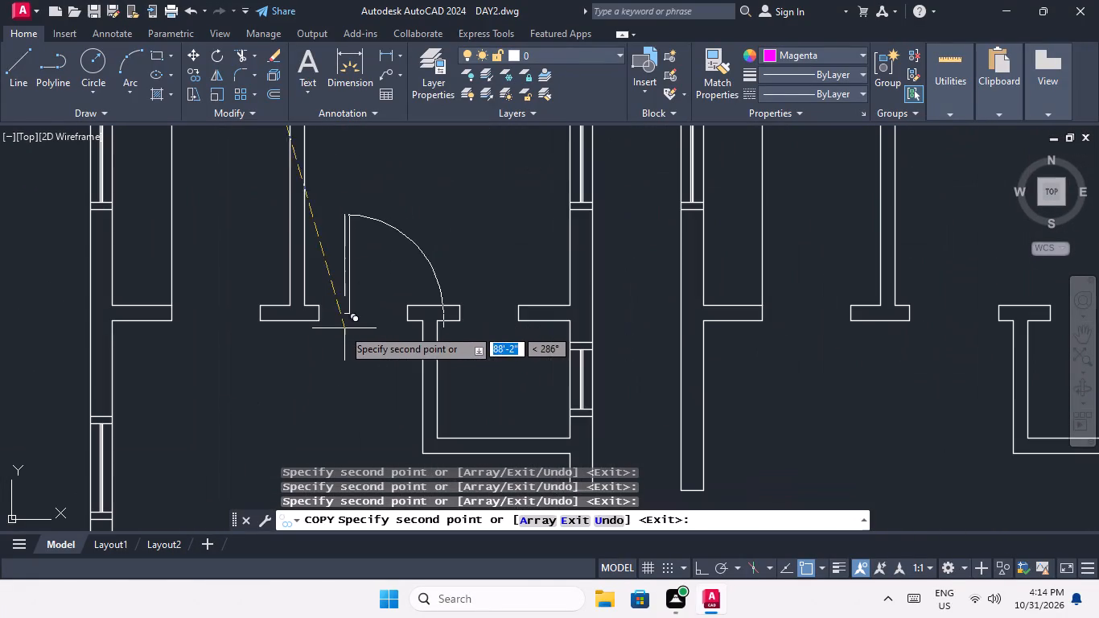
click(319, 319)
scroll(455, 324, down, 3)
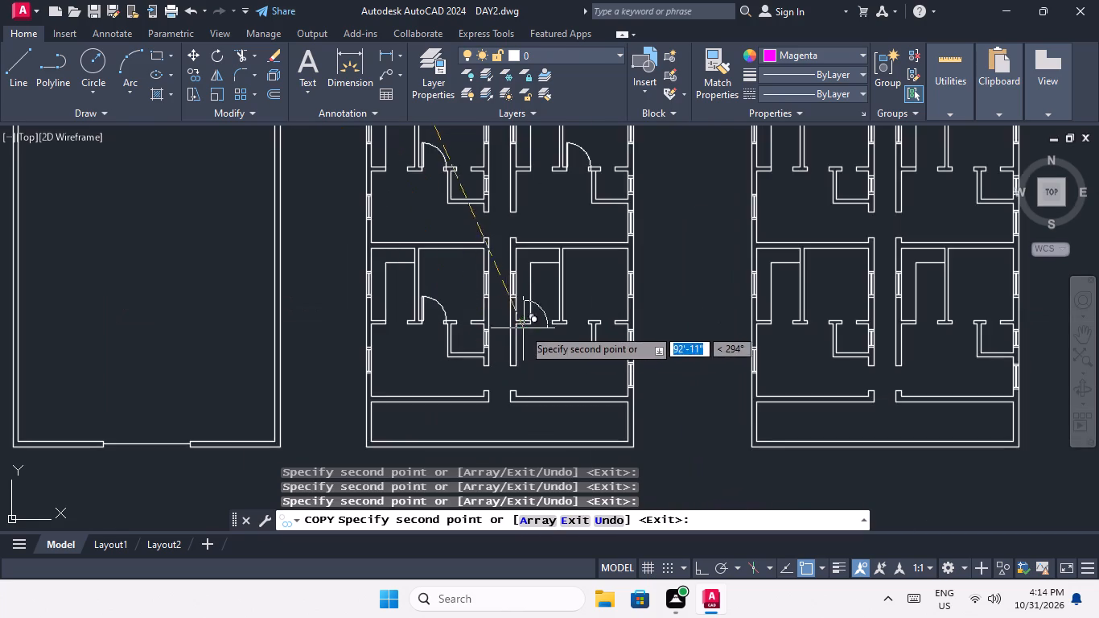
scroll(525, 328, up, 4)
middle_drag(611, 315, 231, 385)
scroll(278, 353, down, 2)
scroll(315, 356, up, 3)
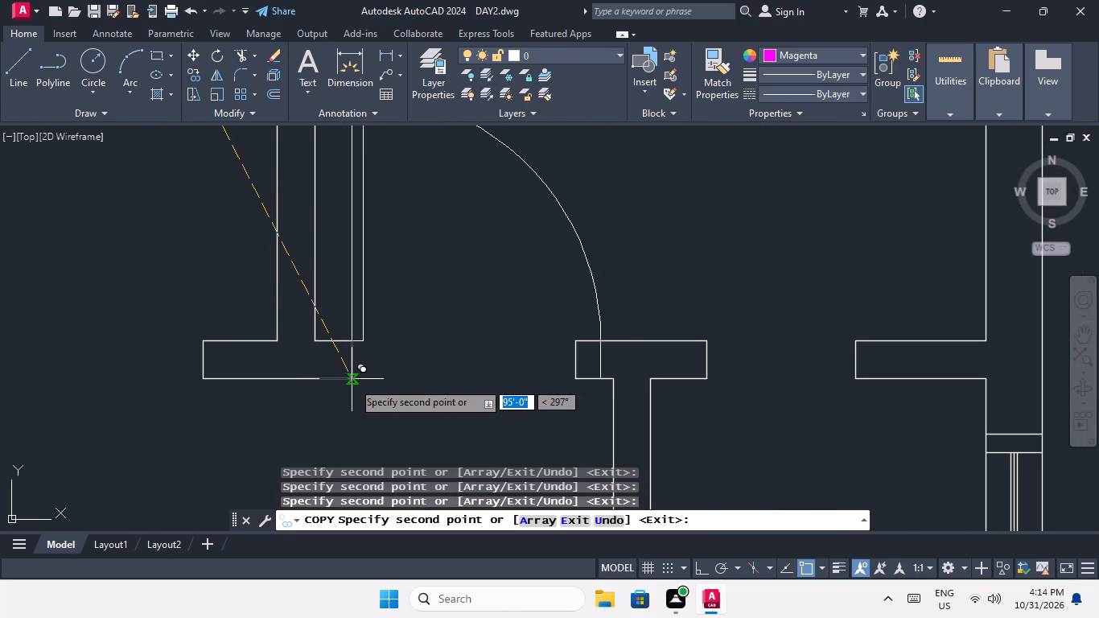
click(352, 381)
Place door copies at the west jambs of the middle openings in both bottom-row units of the third floor plan.
scroll(367, 365, down, 3)
middle_drag(361, 385, 348, 328)
scroll(340, 268, down, 3)
middle_drag(348, 339, 230, 461)
scroll(379, 413, up, 4)
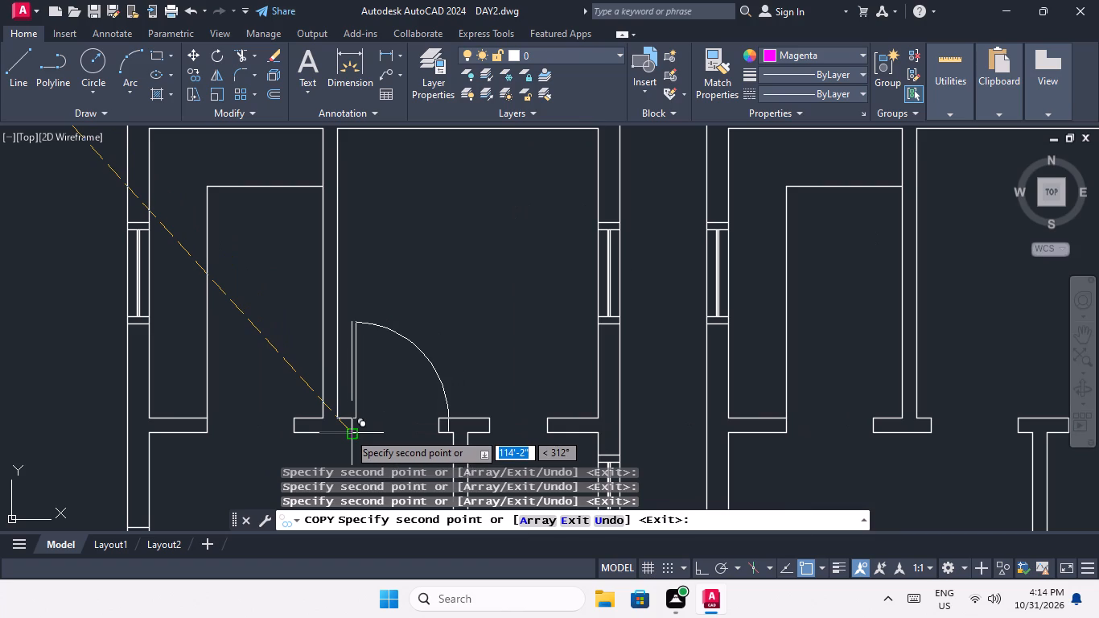
click(348, 433)
scroll(388, 363, down, 4)
scroll(464, 373, up, 4)
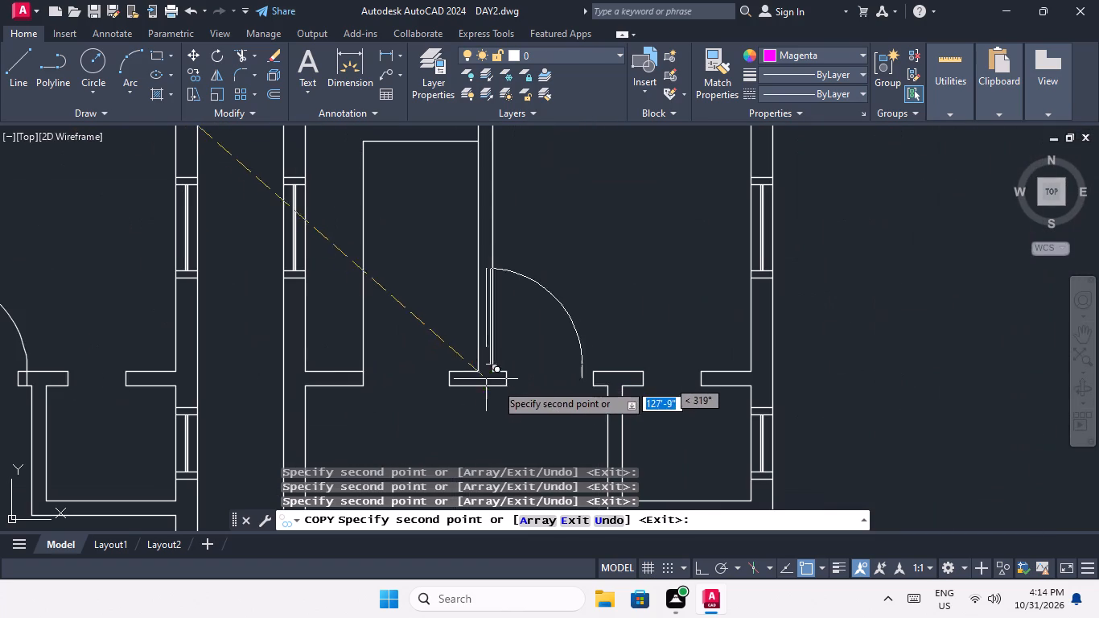
click(505, 386)
Place door copies at the west jambs of the middle openings in both third-row units of the third floor plan.
scroll(505, 380, down, 4)
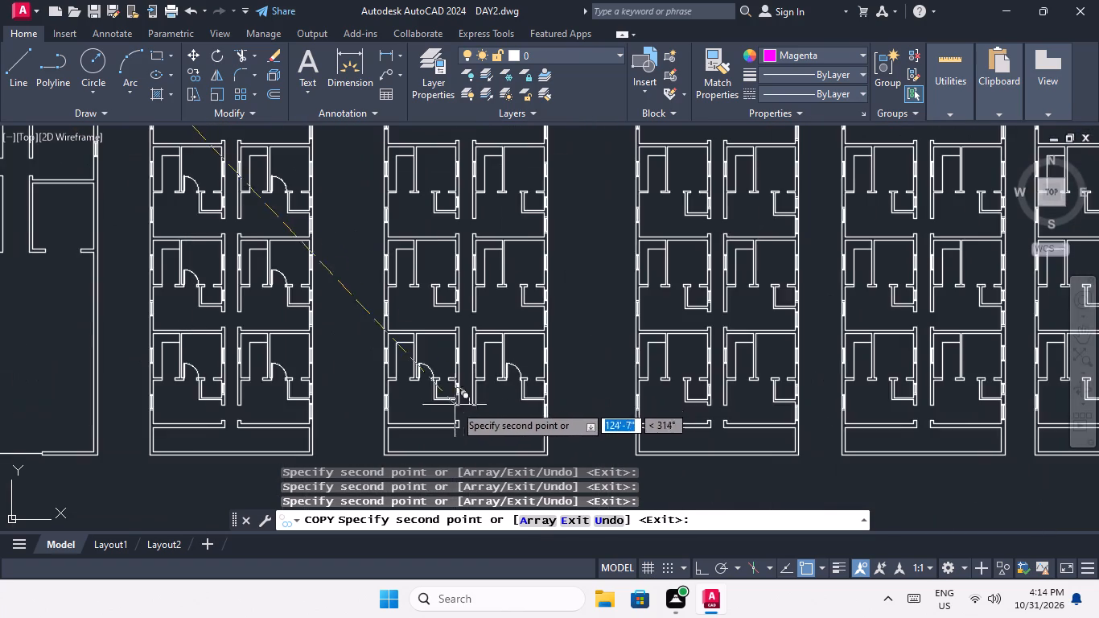
middle_drag(447, 384, 437, 488)
scroll(404, 389, up, 4)
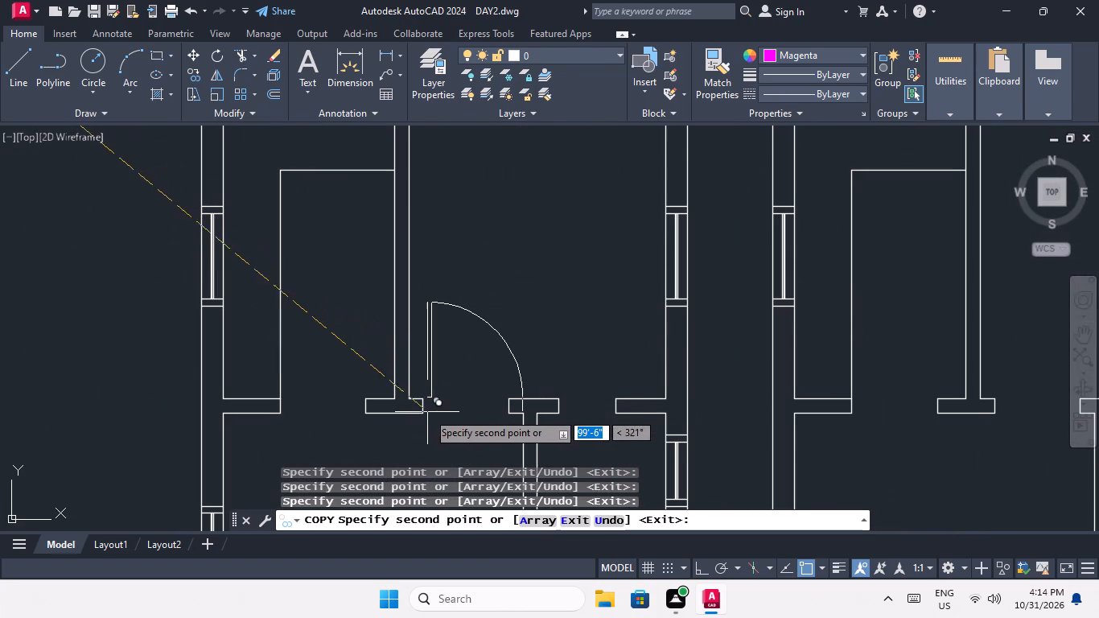
click(422, 415)
scroll(451, 379, down, 3)
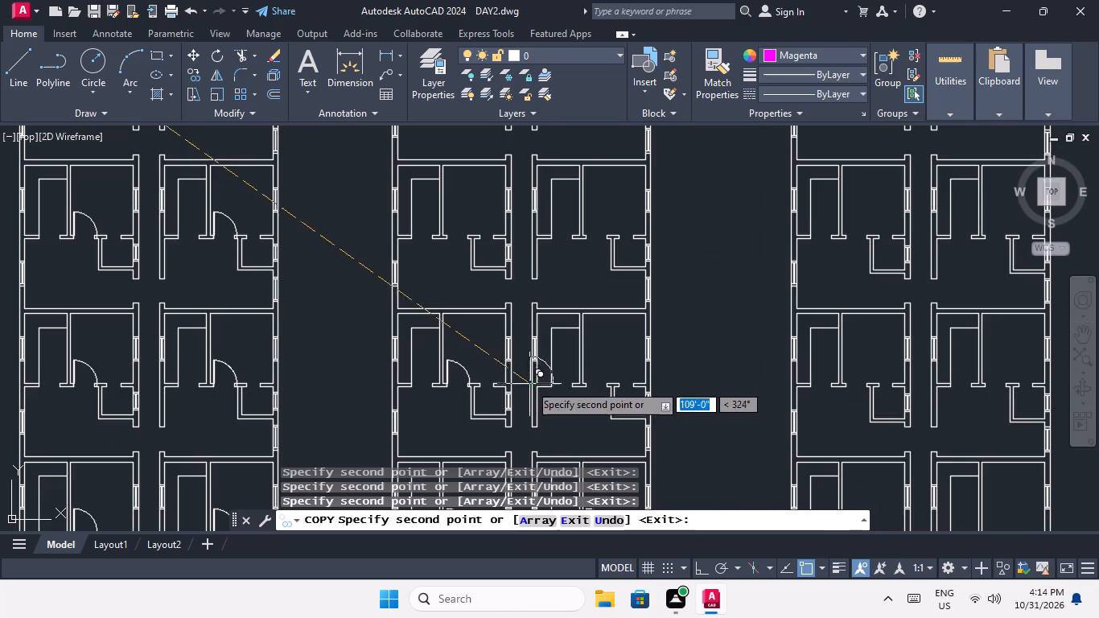
scroll(529, 381, up, 3)
middle_drag(657, 422, 293, 406)
scroll(355, 382, down, 2)
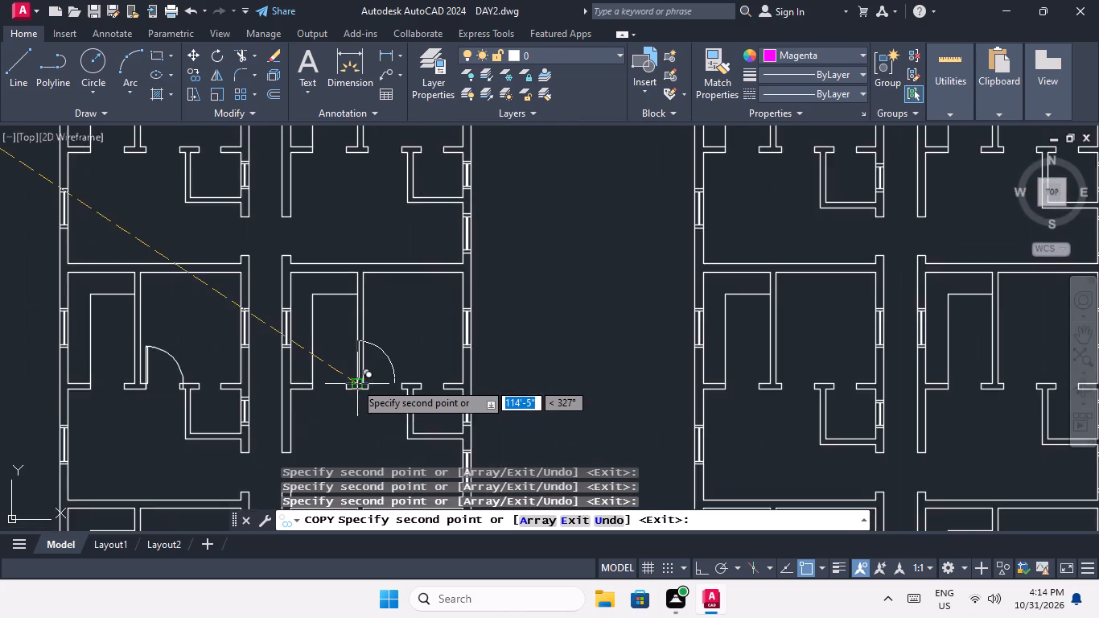
scroll(359, 387, up, 3)
click(391, 402)
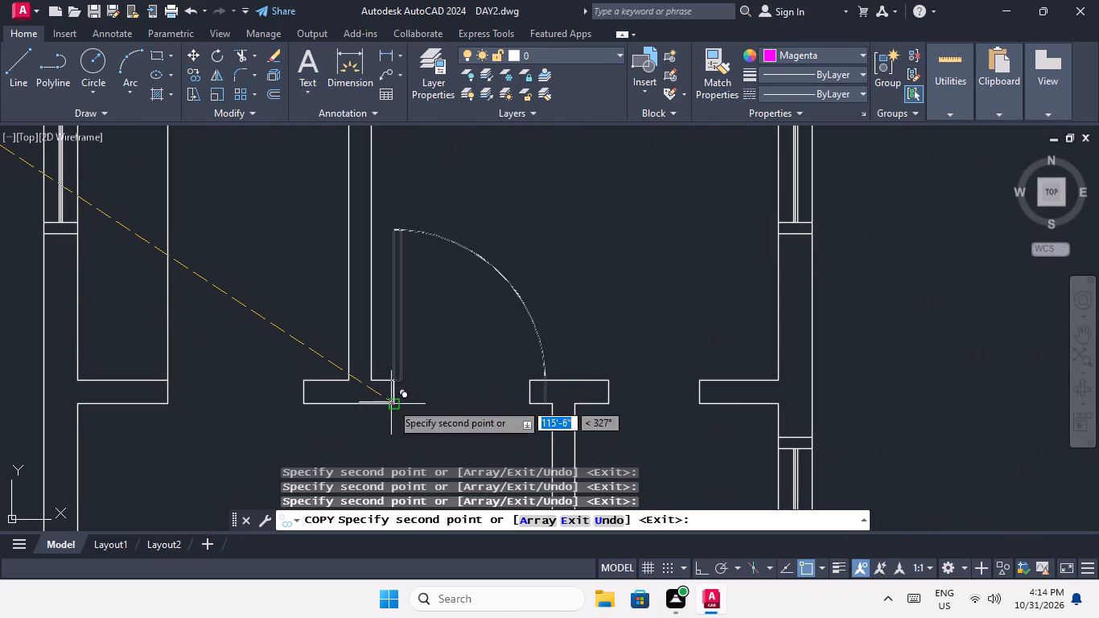
Place door copies at the west jambs of the middle openings in both second-row units of the third floor plan.
scroll(405, 377, down, 4)
middle_drag(397, 360, 406, 439)
scroll(406, 437, down, 1)
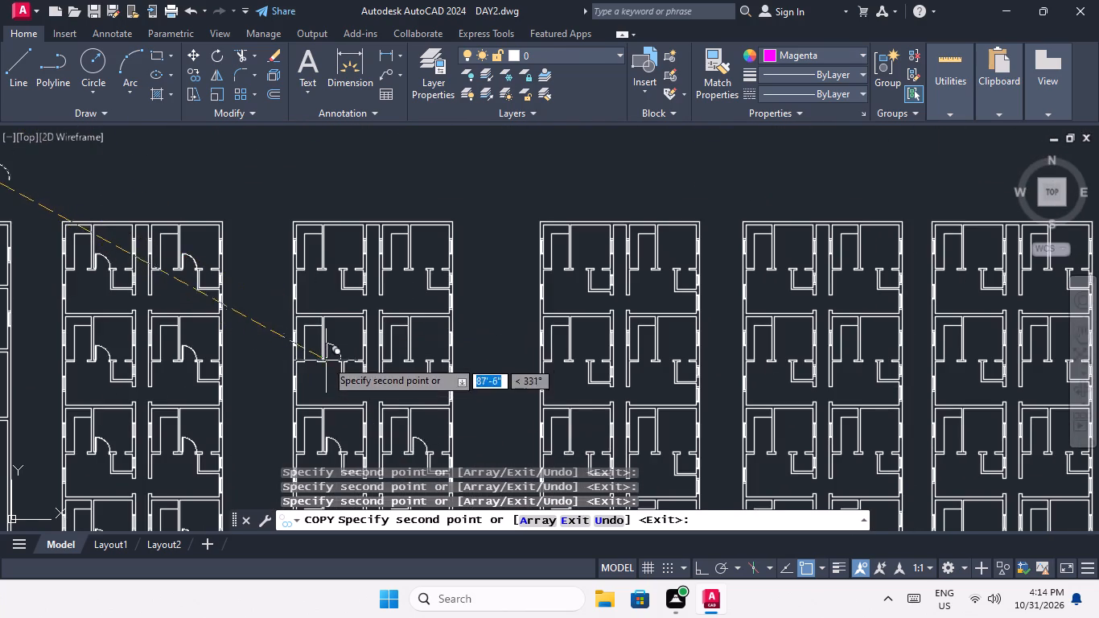
scroll(326, 355, up, 4)
click(321, 418)
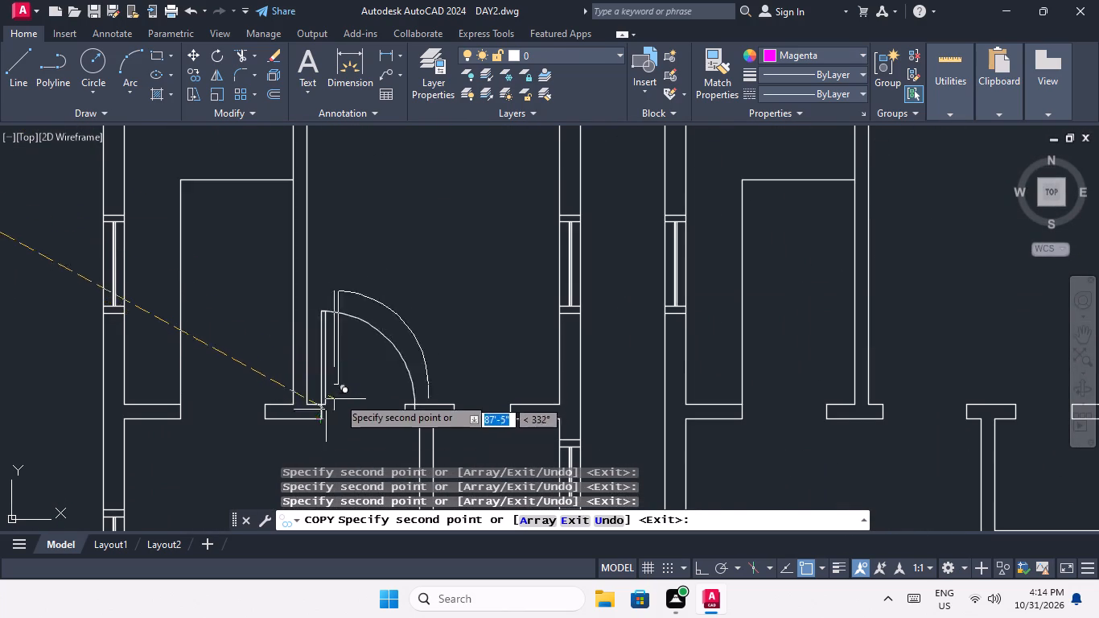
scroll(352, 385, down, 4)
scroll(430, 382, up, 4)
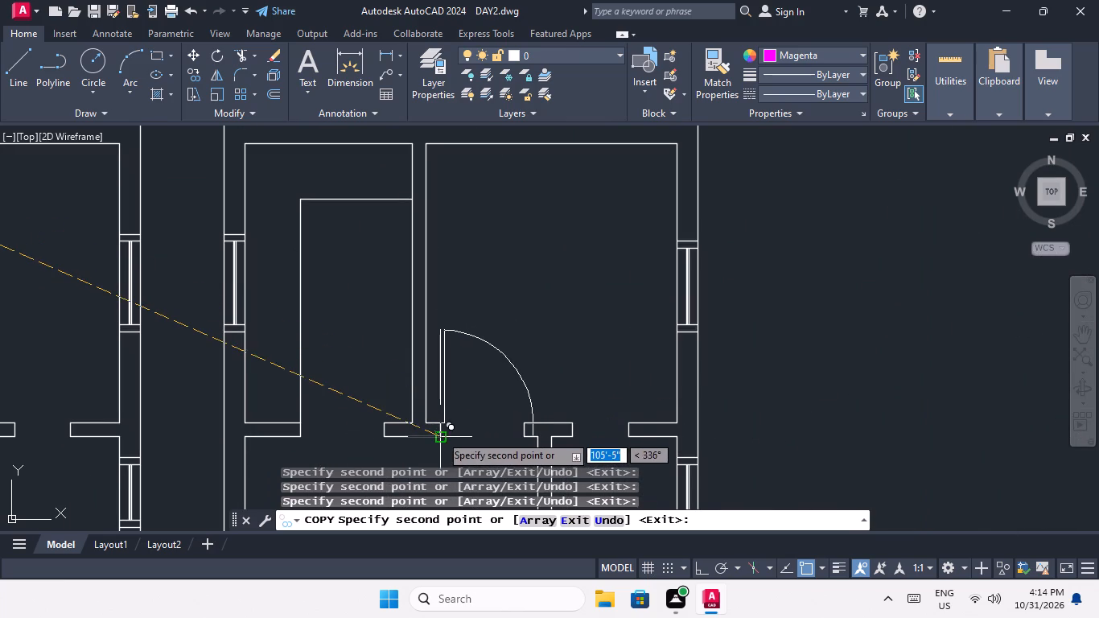
click(440, 433)
scroll(455, 385, down, 4)
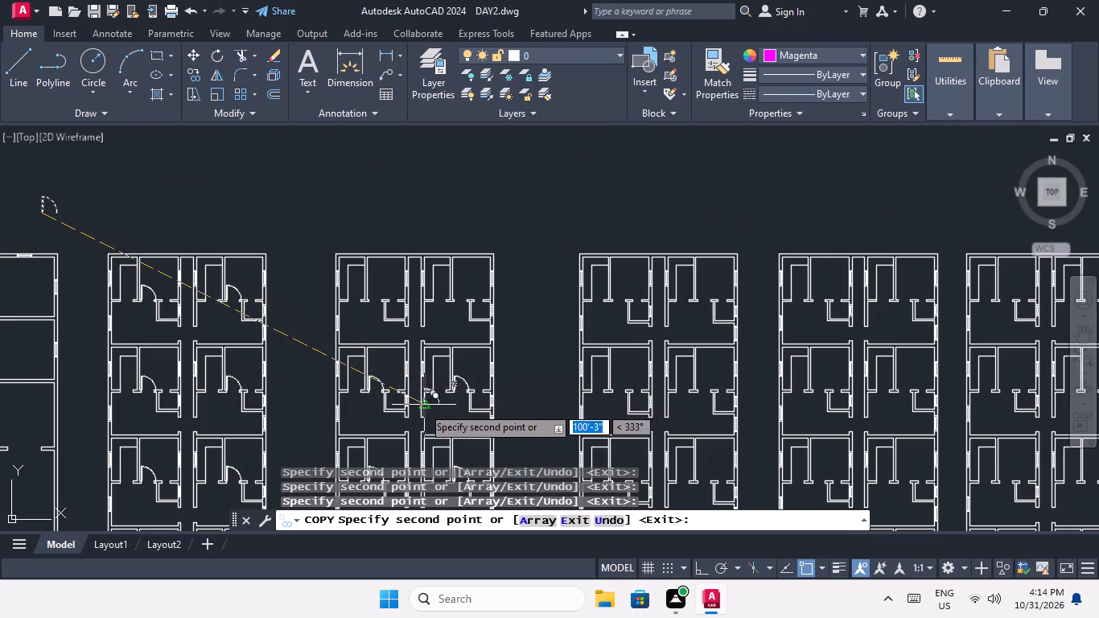
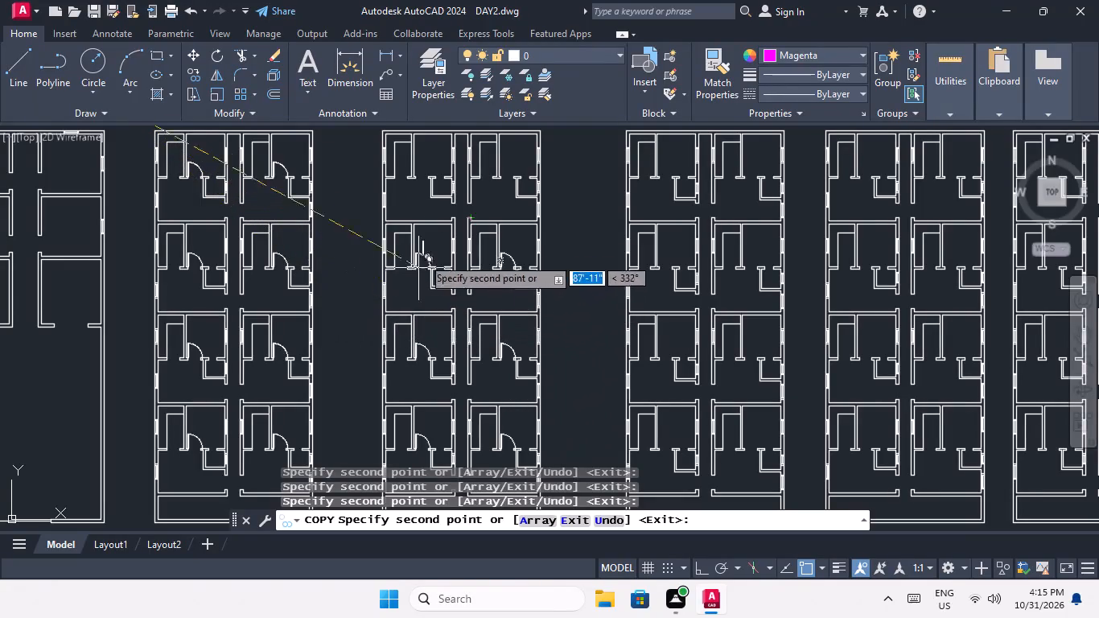
Copy the swing door into both top-row units of the second block, snapping it to the wall end beside each opening.
middle_drag(426, 220, 406, 343)
scroll(419, 305, up, 4)
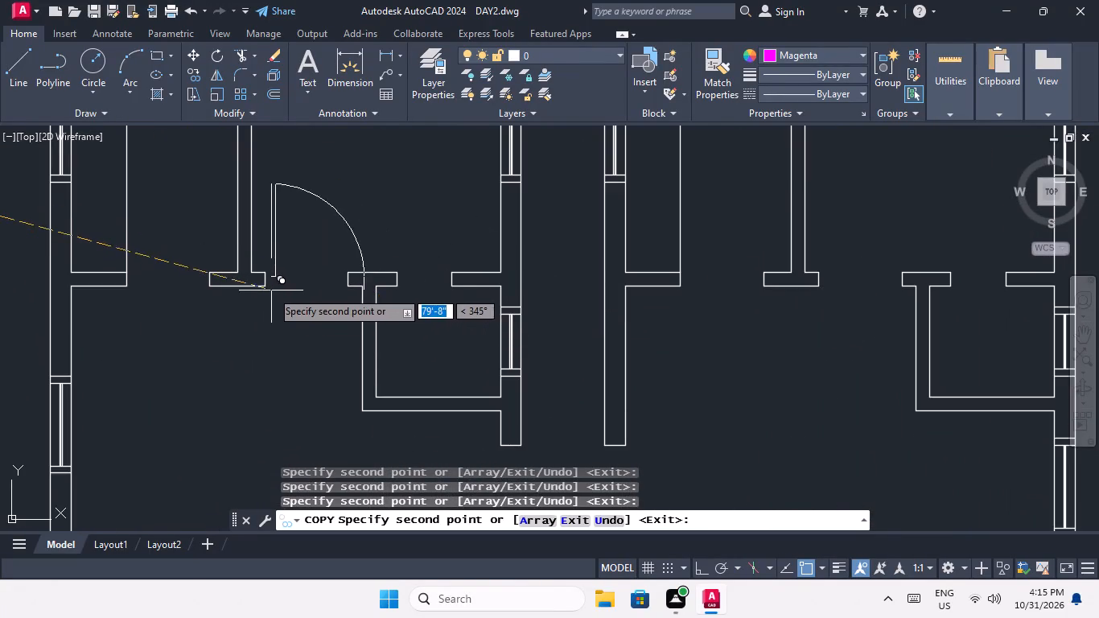
scroll(271, 290, up, 2)
click(255, 277)
scroll(261, 274, down, 4)
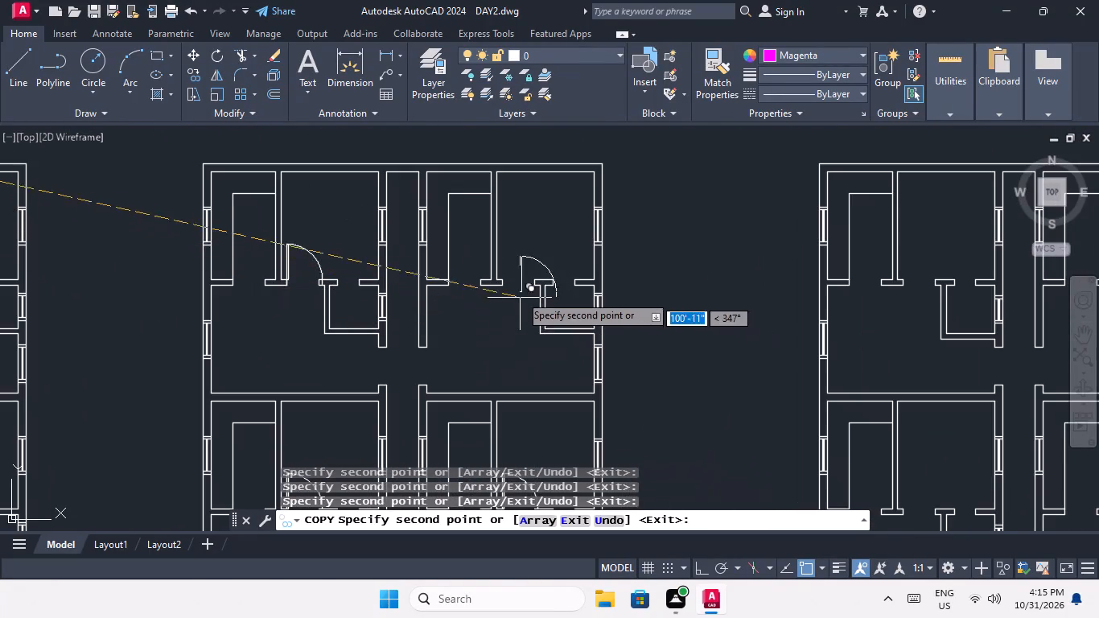
scroll(504, 269, up, 4)
click(476, 378)
scroll(488, 330, down, 3)
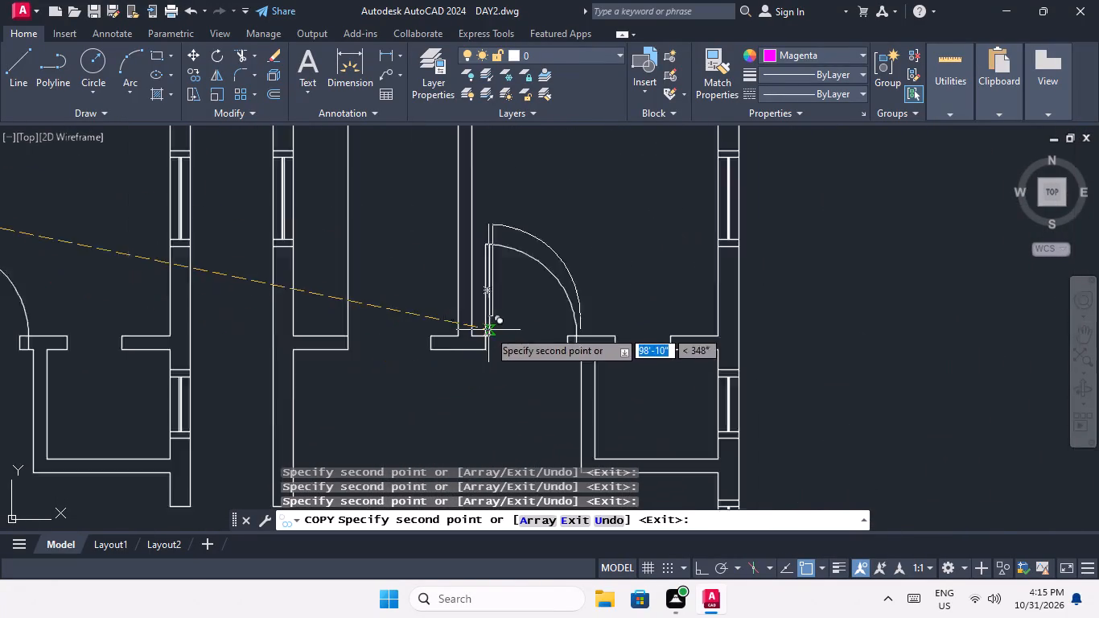
Copy the same door into both top-row units of the third block, at the wall end beside each opening.
scroll(488, 330, down, 3)
middle_drag(522, 356, 397, 337)
scroll(624, 306, up, 4)
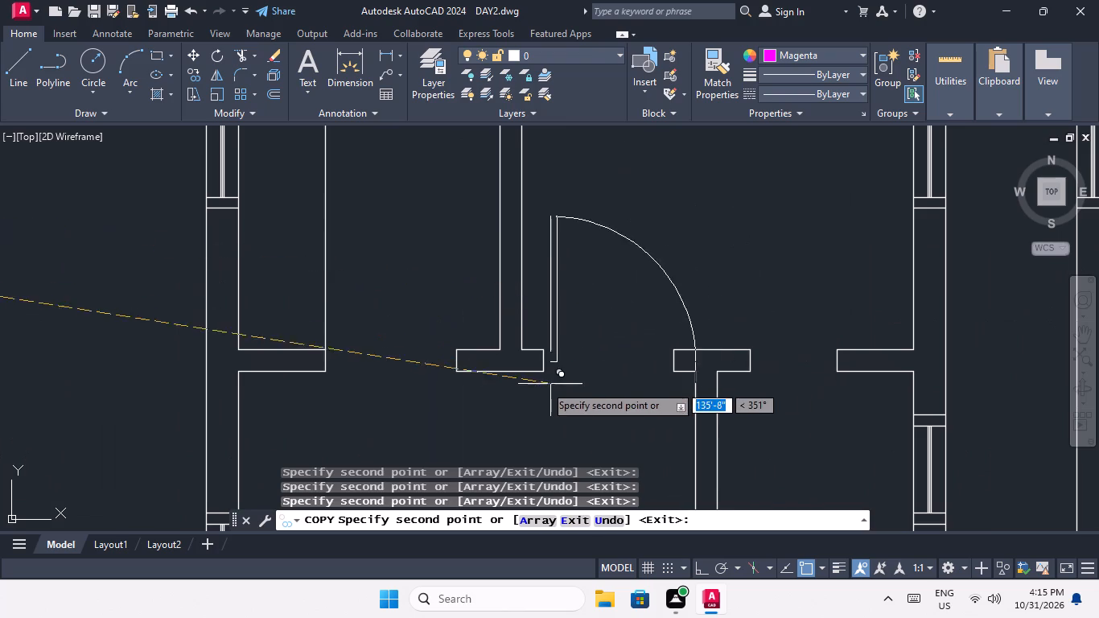
click(542, 369)
scroll(559, 334, down, 4)
middle_drag(612, 357, 426, 356)
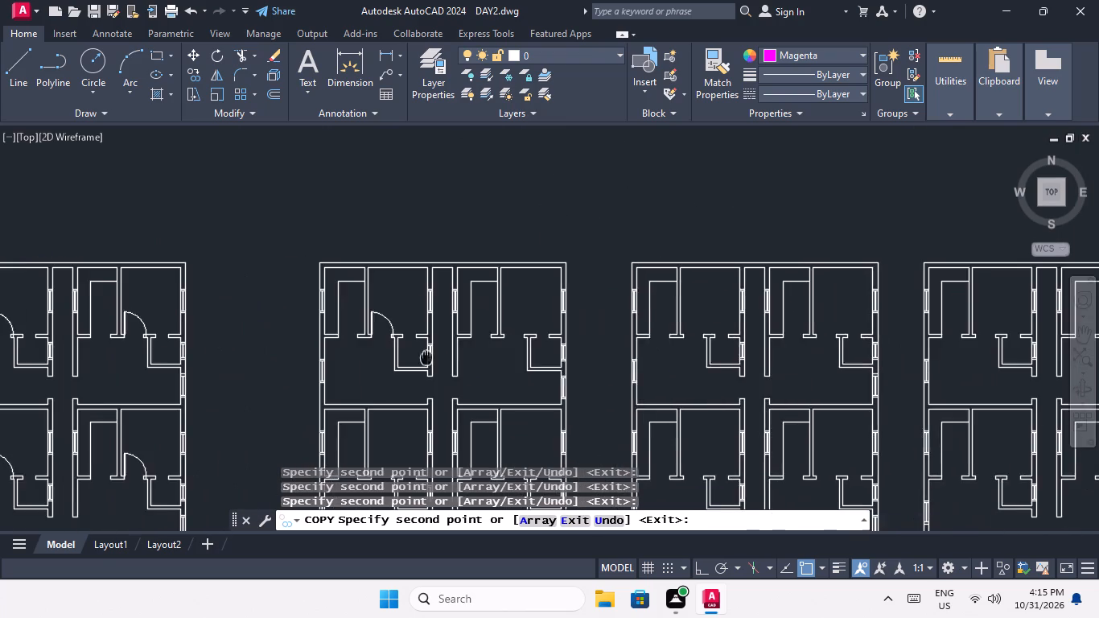
scroll(525, 336, up, 4)
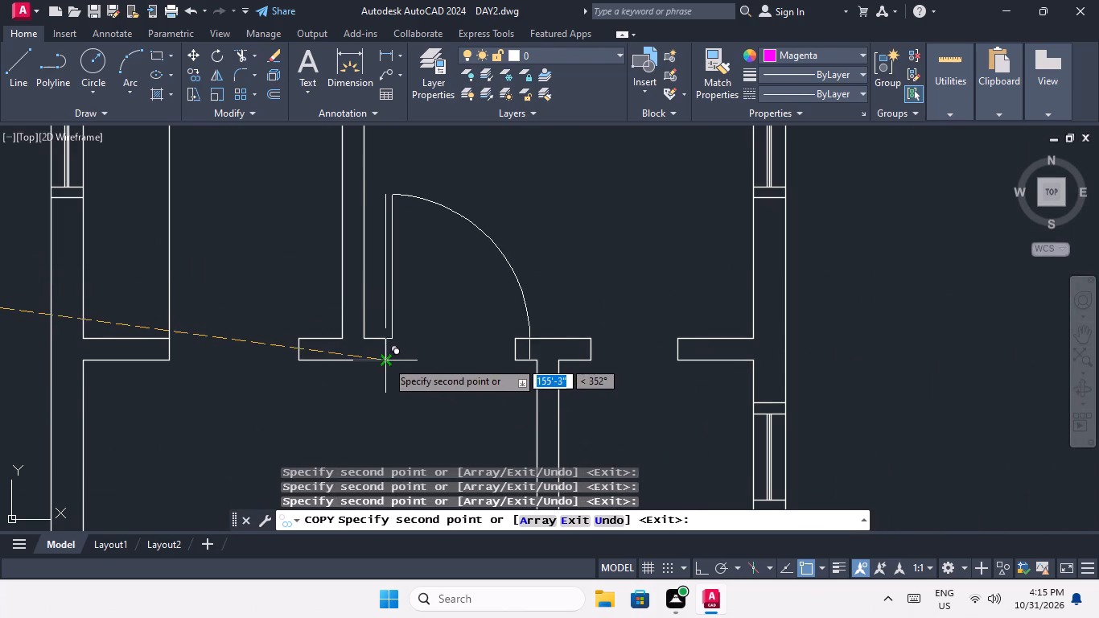
click(386, 360)
Place door copies at the matching openings of both second-row units in the third block.
scroll(423, 314, down, 4)
middle_drag(426, 353, 507, 259)
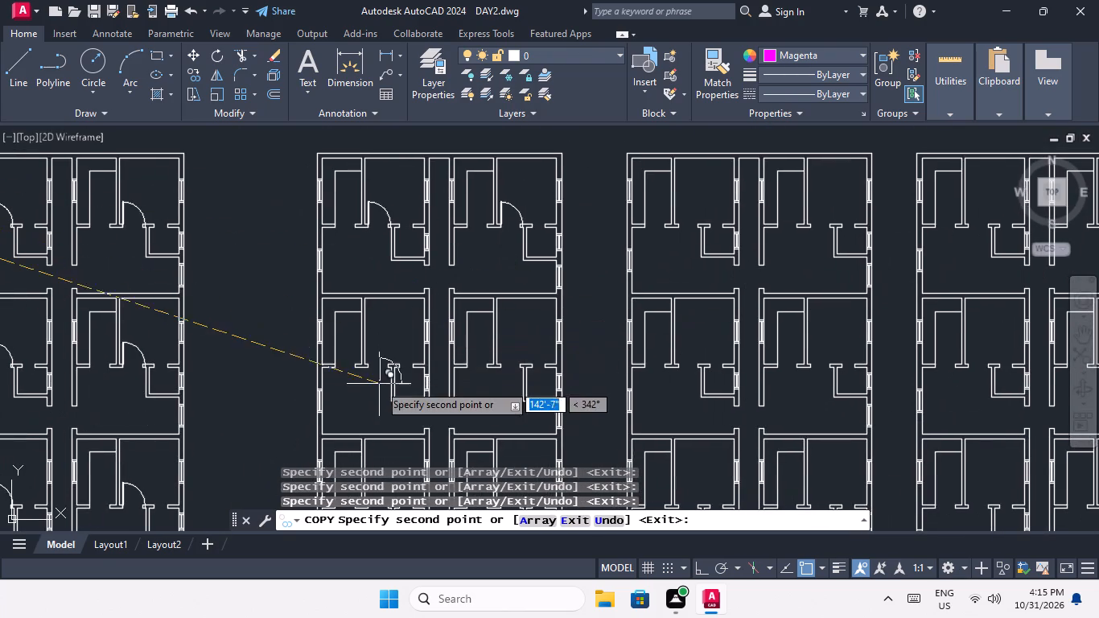
scroll(368, 369, up, 4)
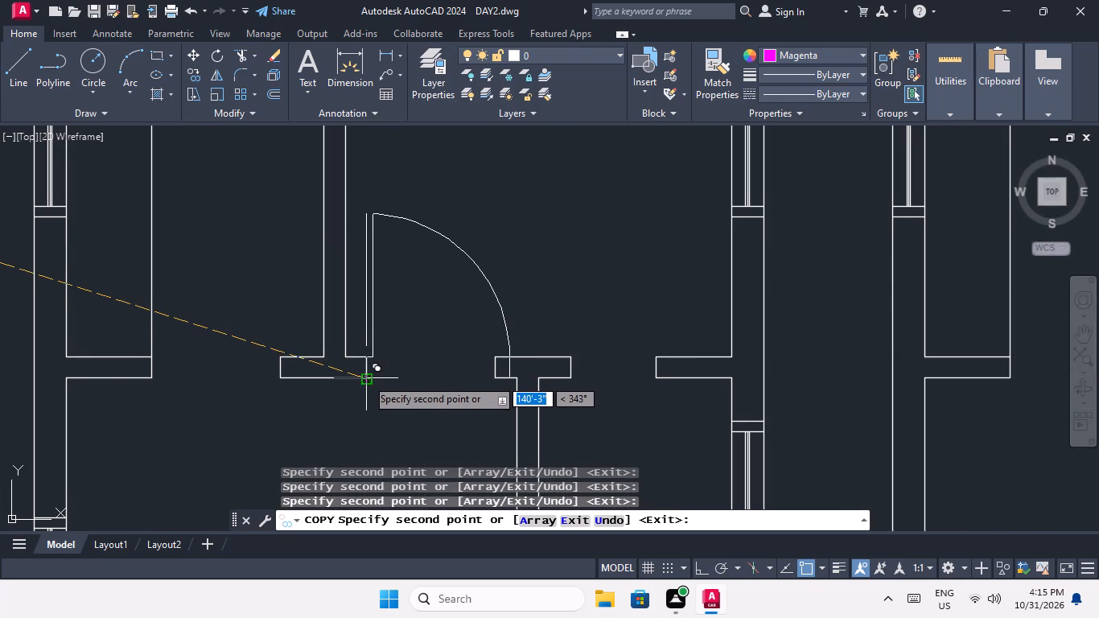
click(366, 377)
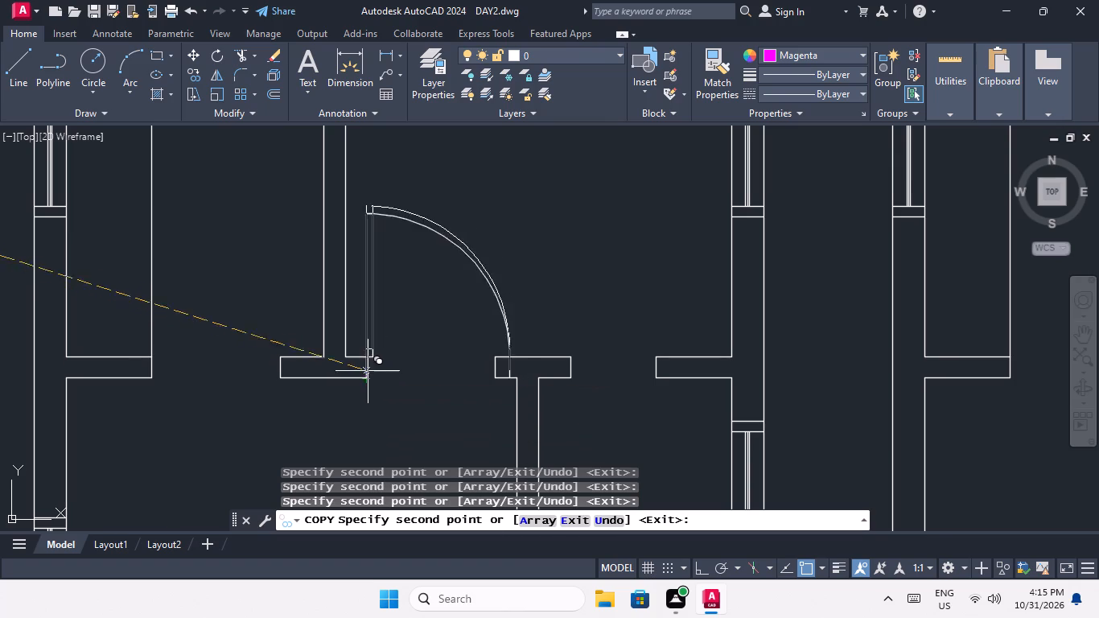
scroll(388, 352, down, 4)
scroll(523, 356, up, 4)
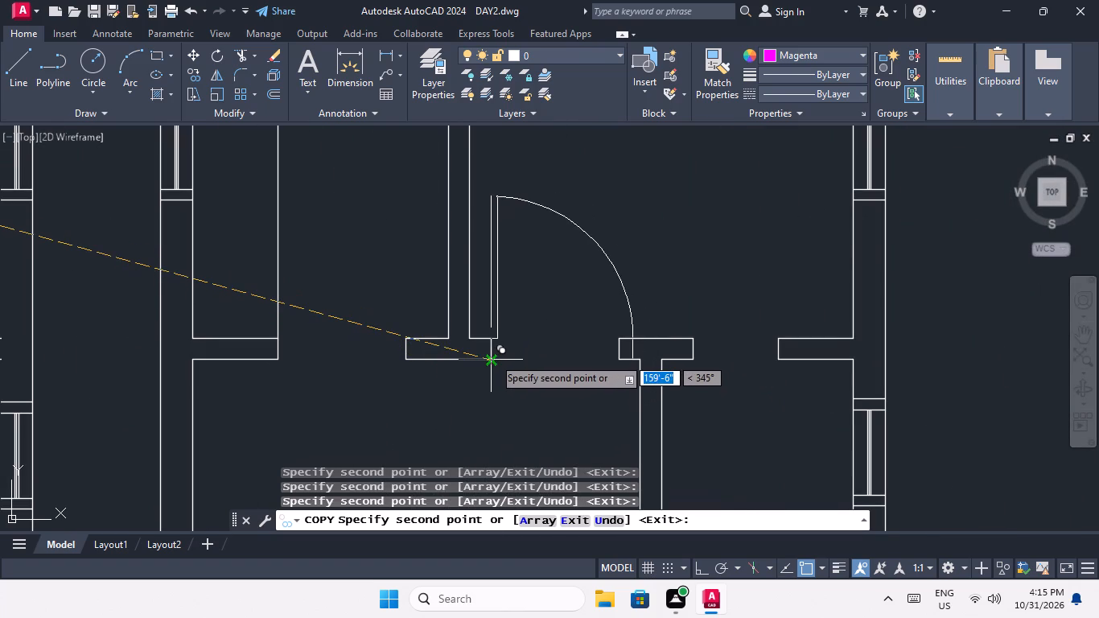
click(491, 357)
Place door copies at the matching openings of both third-row units in the third block.
scroll(521, 313, down, 3)
middle_drag(491, 370, 529, 267)
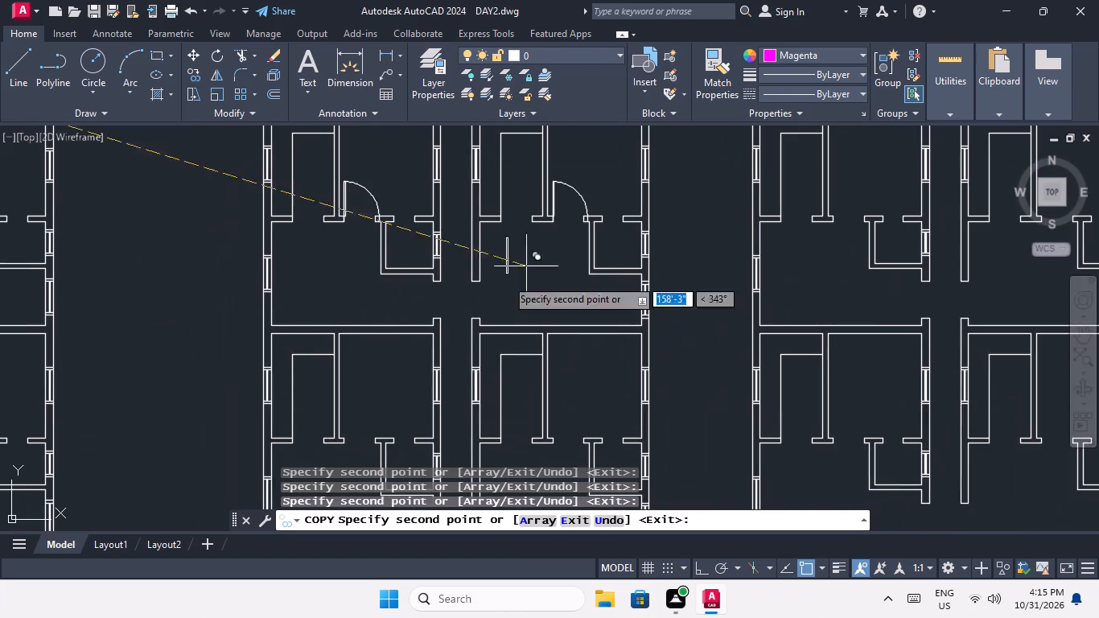
middle_drag(365, 402, 422, 242)
scroll(398, 279, up, 4)
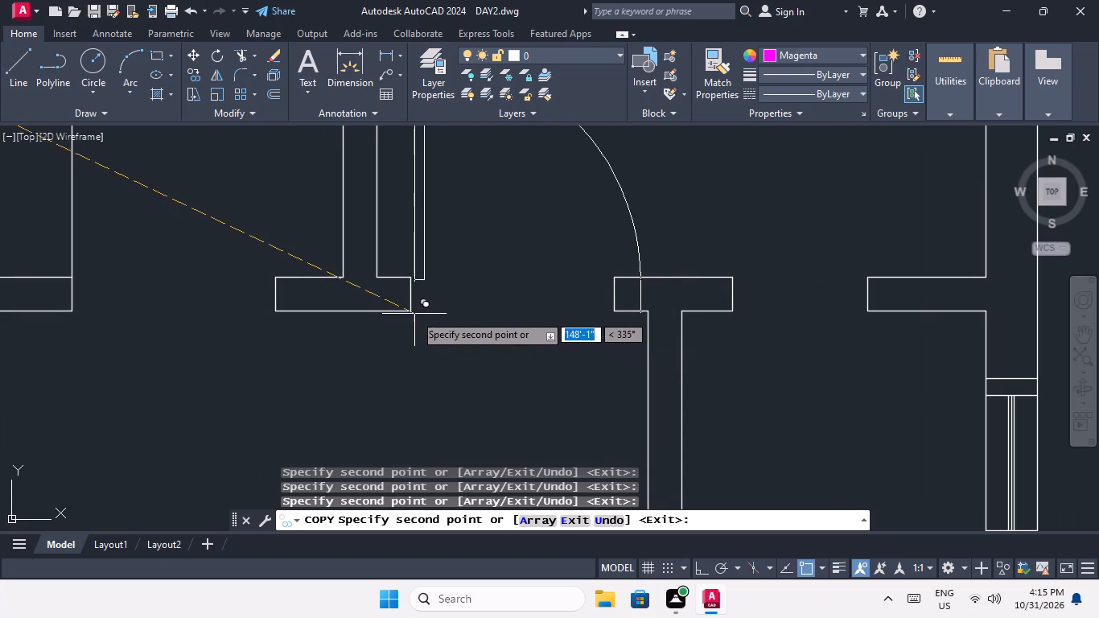
click(411, 312)
scroll(422, 292, down, 4)
middle_drag(484, 307, 334, 345)
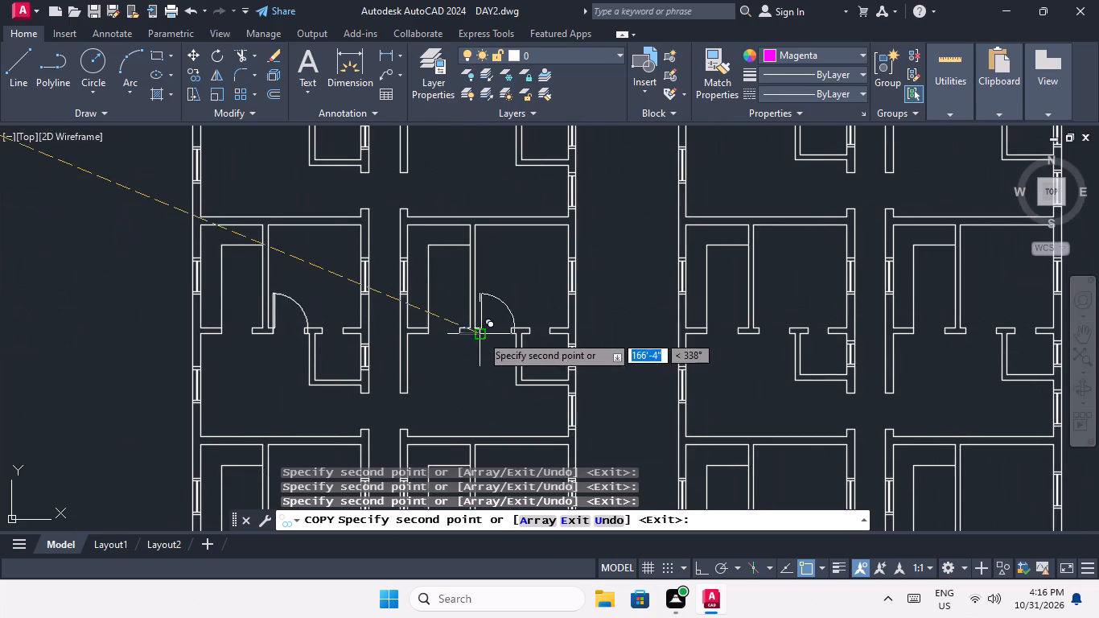
scroll(486, 335, up, 3)
click(456, 332)
Place door copies at the matching openings of both bottom-row units in the third block.
scroll(469, 298, down, 4)
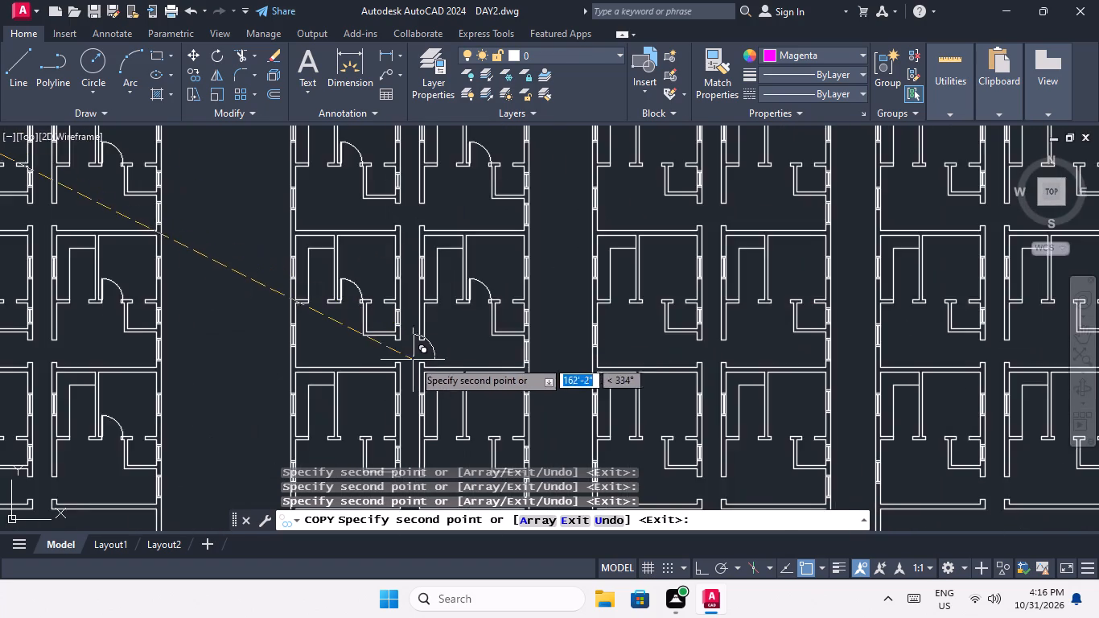
middle_drag(410, 360, 459, 274)
scroll(385, 351, up, 3)
click(397, 373)
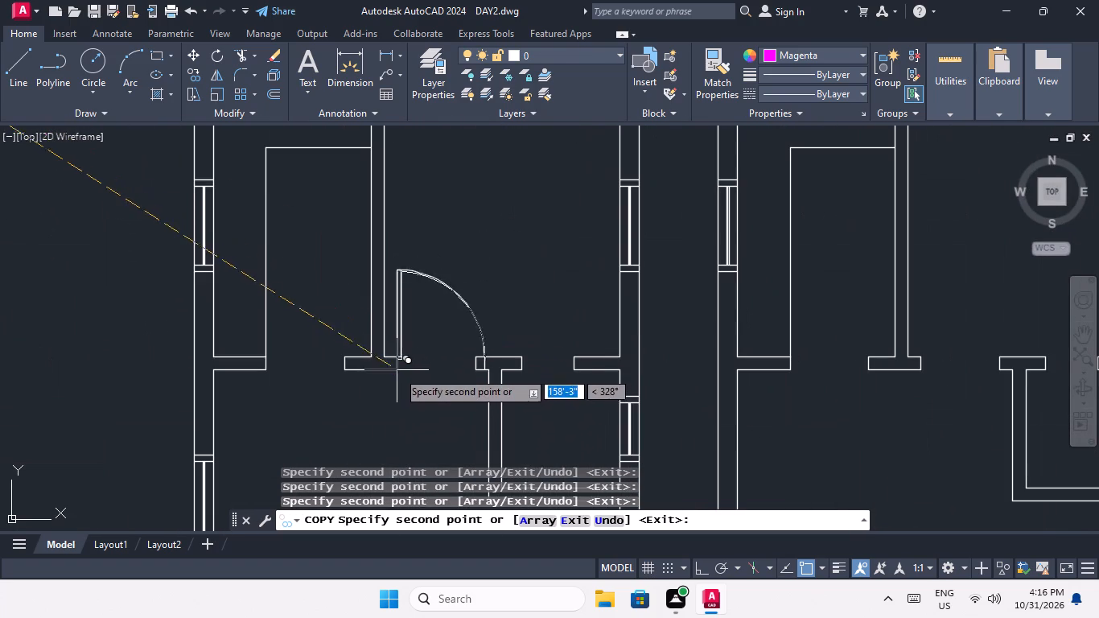
scroll(406, 341, down, 4)
scroll(517, 352, up, 4)
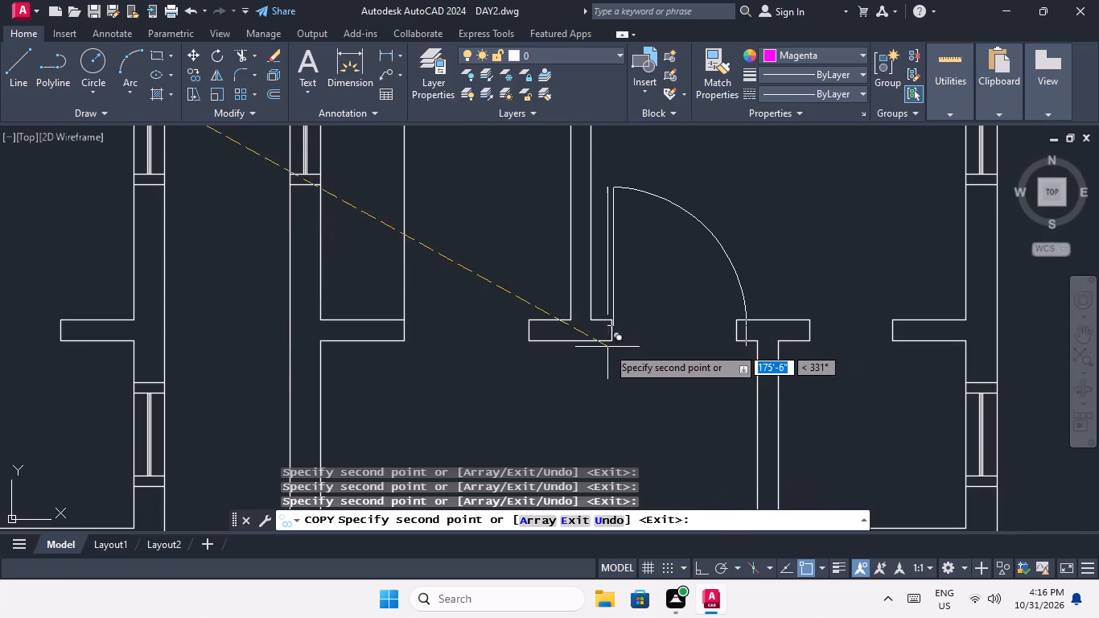
click(614, 341)
Copy the door into the left-column units of the fourth block's bottom row and the row directly above it.
scroll(616, 323, down, 3)
middle_drag(587, 379, 452, 382)
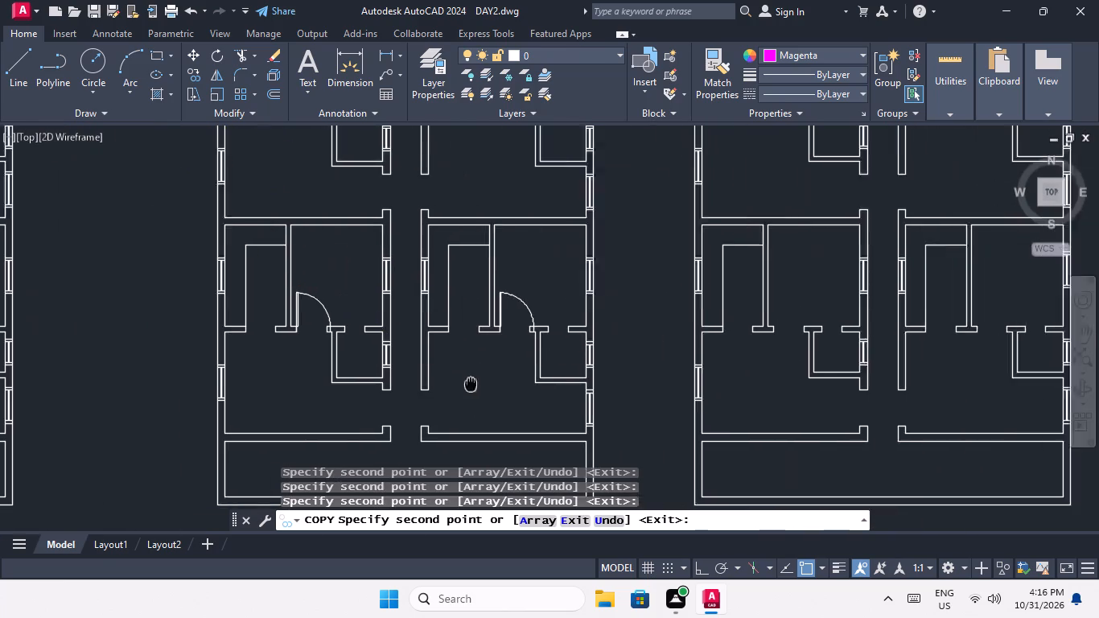
middle_drag(452, 382, 397, 385)
scroll(447, 344, down, 2)
scroll(549, 342, up, 3)
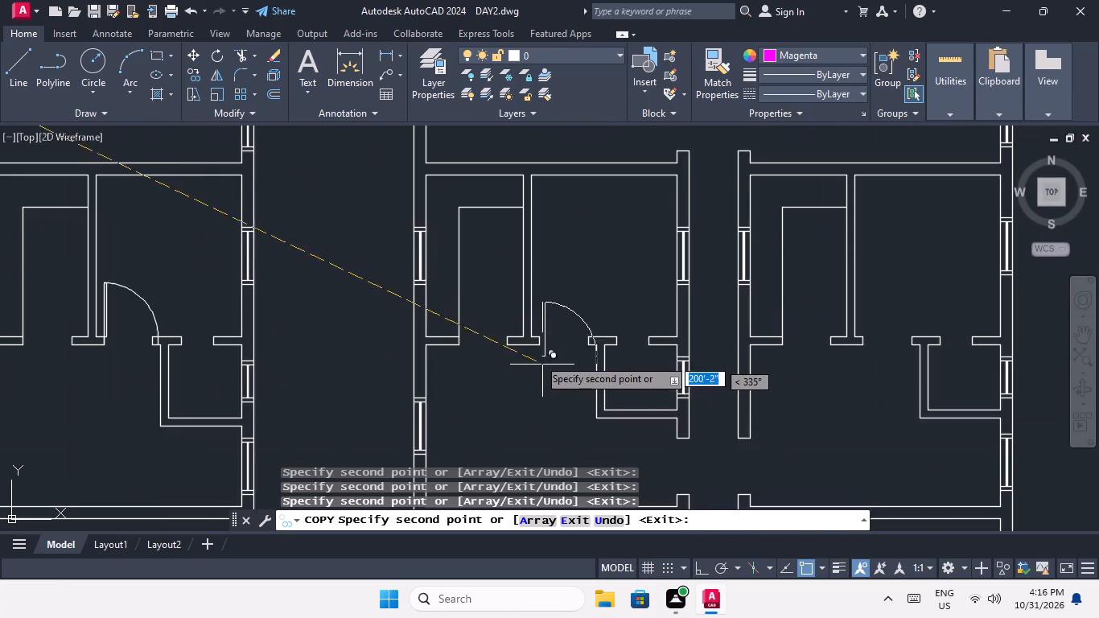
scroll(535, 345, up, 3)
click(548, 348)
scroll(555, 330, down, 4)
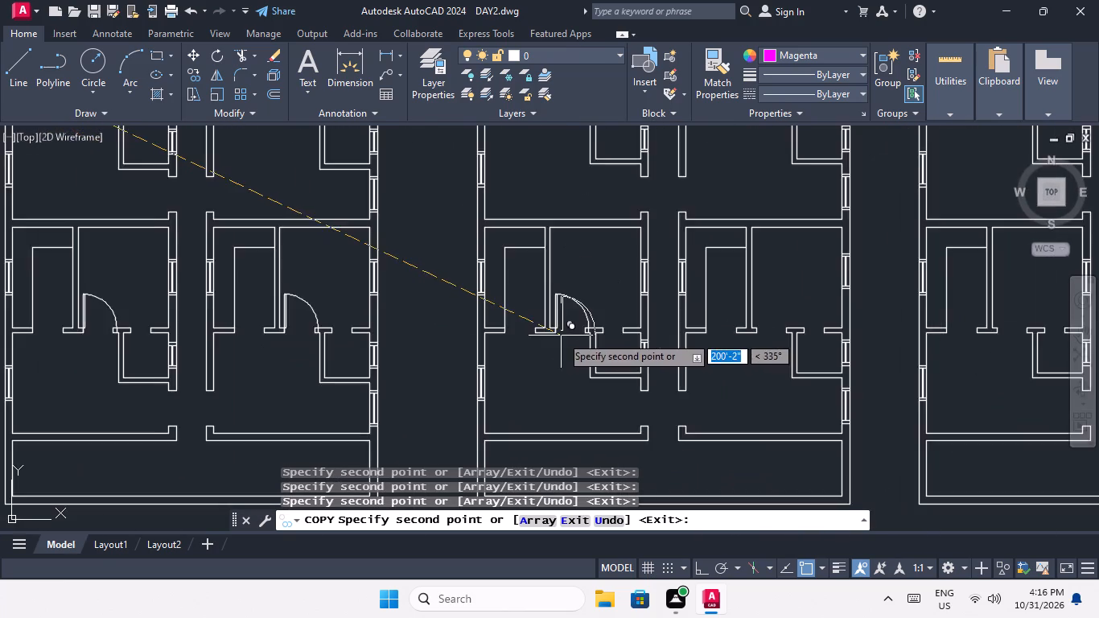
middle_drag(561, 336, 489, 465)
middle_drag(508, 276, 488, 372)
scroll(469, 339, up, 3)
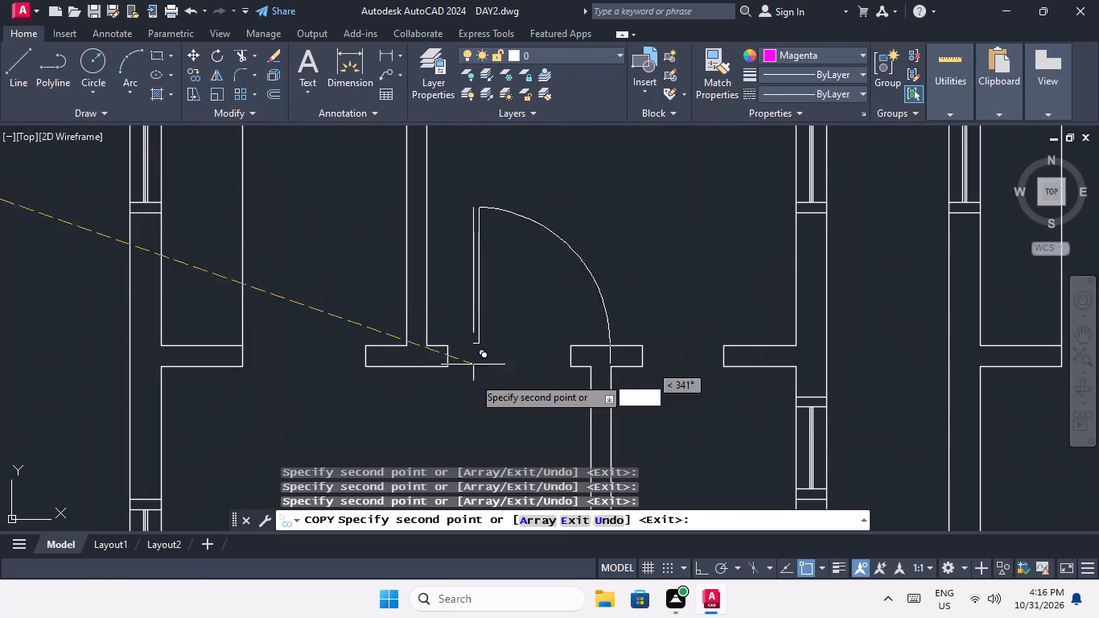
click(450, 366)
Copy the door into the left-column units of the fourth block's second and top rows.
scroll(495, 316, down, 3)
middle_drag(492, 313, 461, 410)
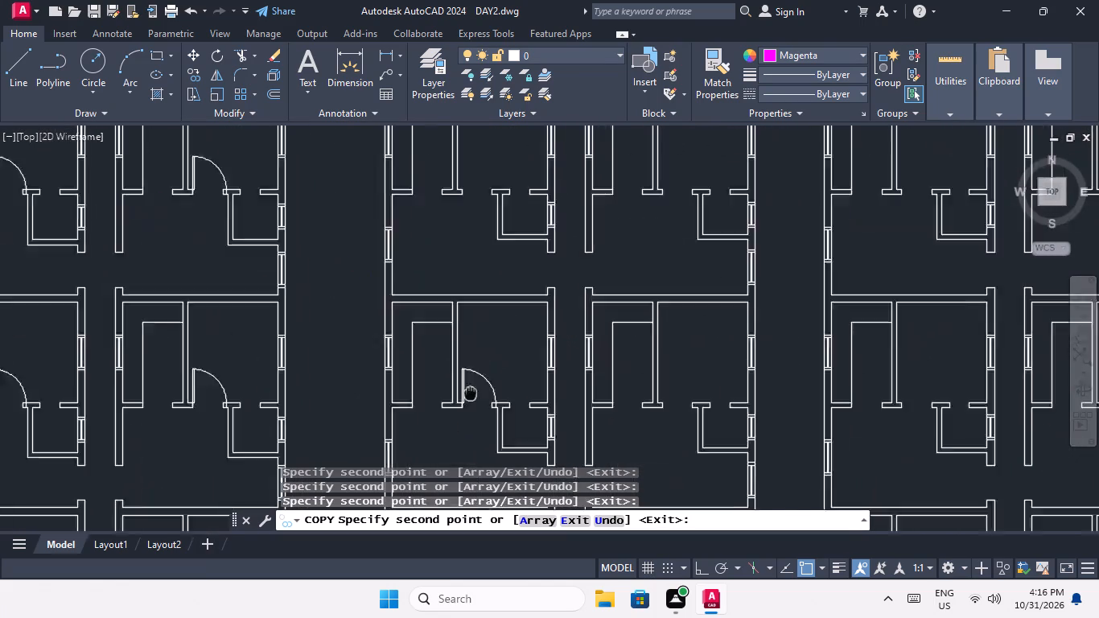
middle_drag(461, 410, 414, 491)
scroll(402, 273, up, 3)
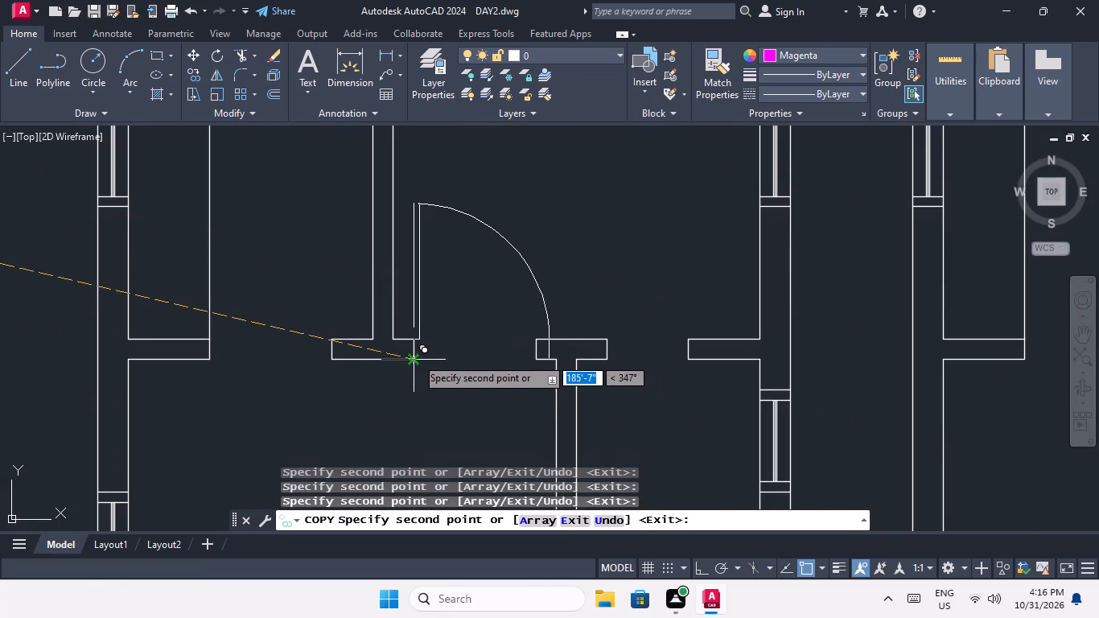
click(416, 356)
scroll(439, 317, down, 3)
middle_drag(442, 335, 420, 470)
scroll(413, 245, up, 3)
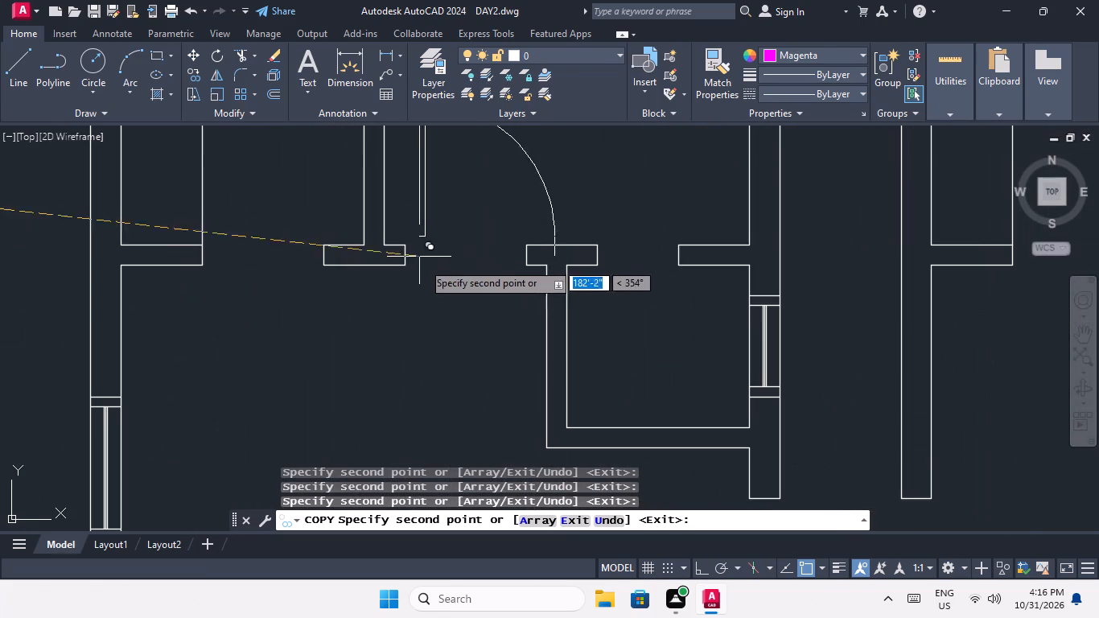
click(405, 265)
Copy the door into the right-column units of the fourth block's top and second rows.
scroll(408, 262, down, 3)
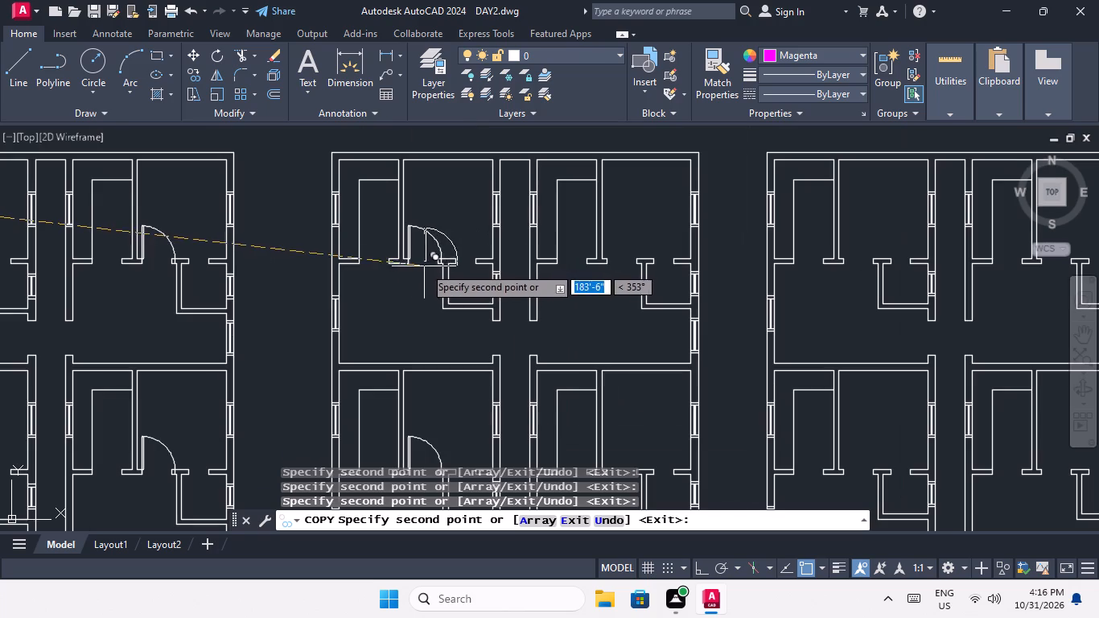
scroll(622, 253, up, 4)
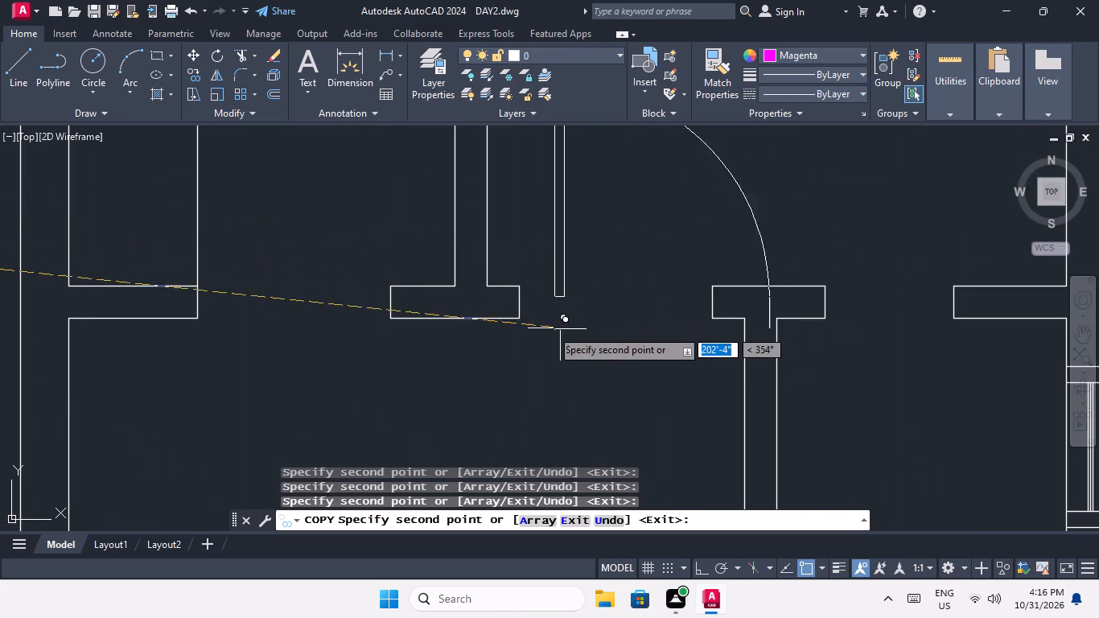
click(521, 319)
scroll(549, 225, down, 3)
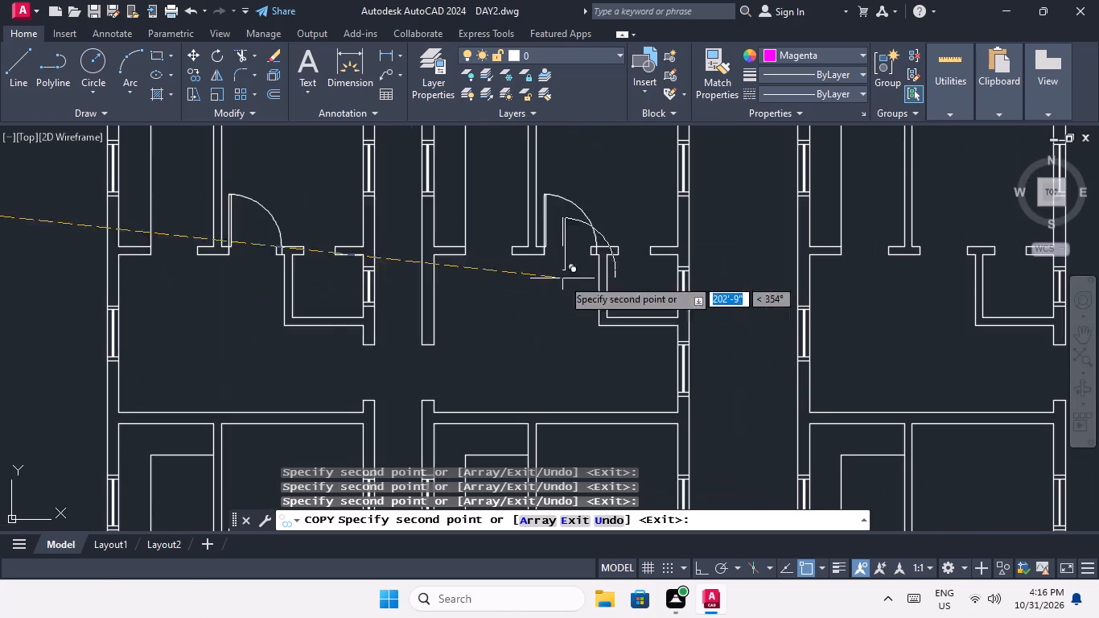
middle_drag(567, 308, 544, 253)
scroll(539, 259, down, 2)
scroll(542, 381, up, 3)
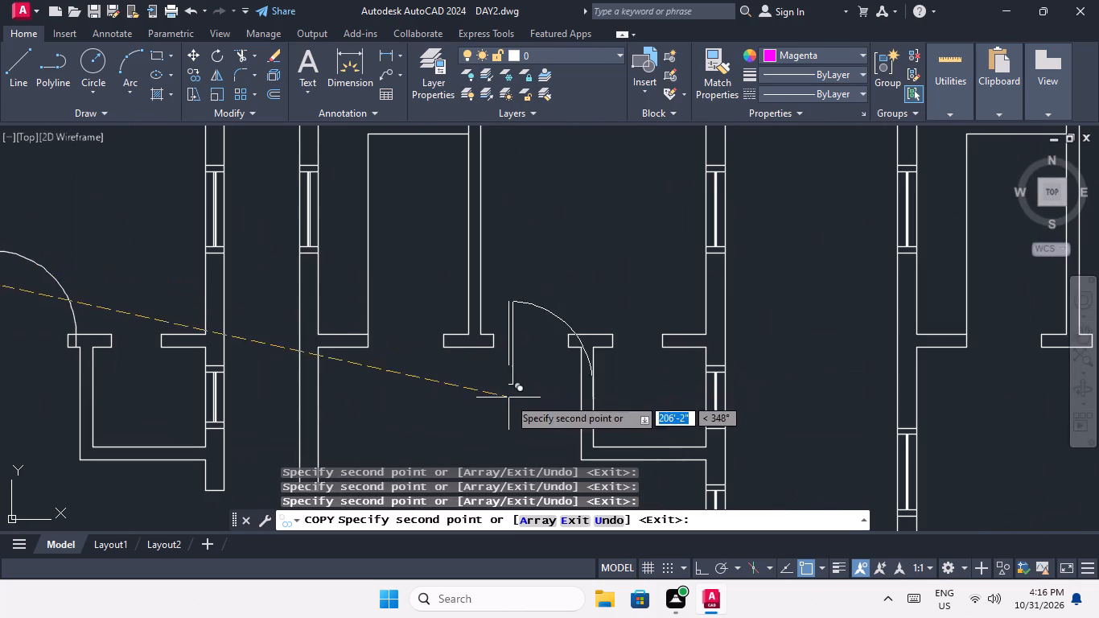
click(495, 344)
Copy the door into the right-column units of the fourth block's third and bottom rows.
scroll(517, 238, down, 3)
middle_drag(517, 307, 490, 246)
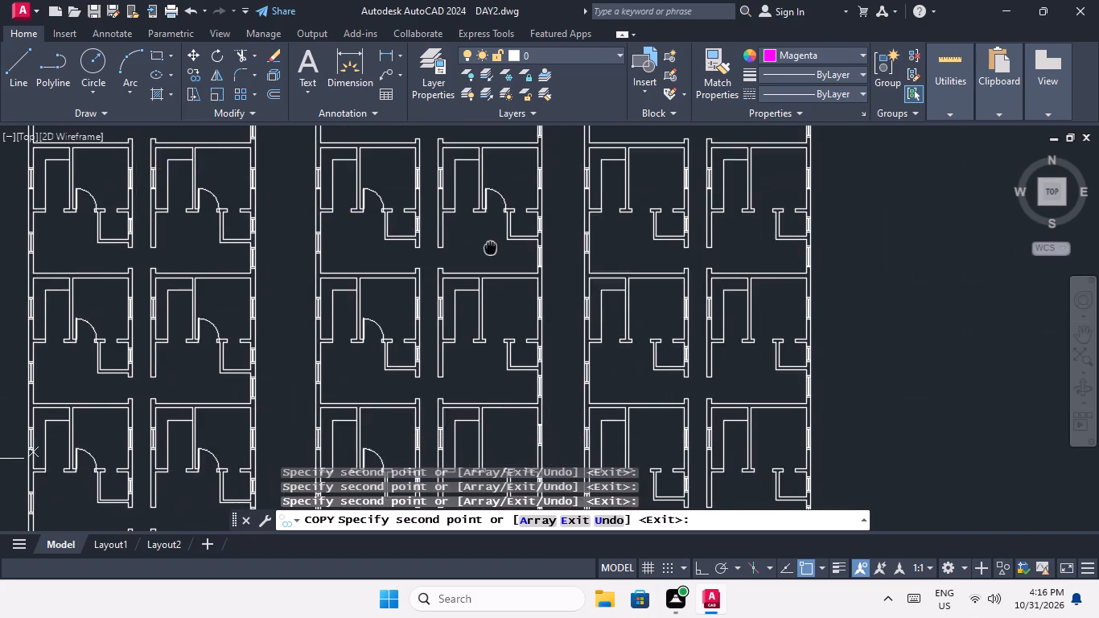
scroll(498, 350, up, 3)
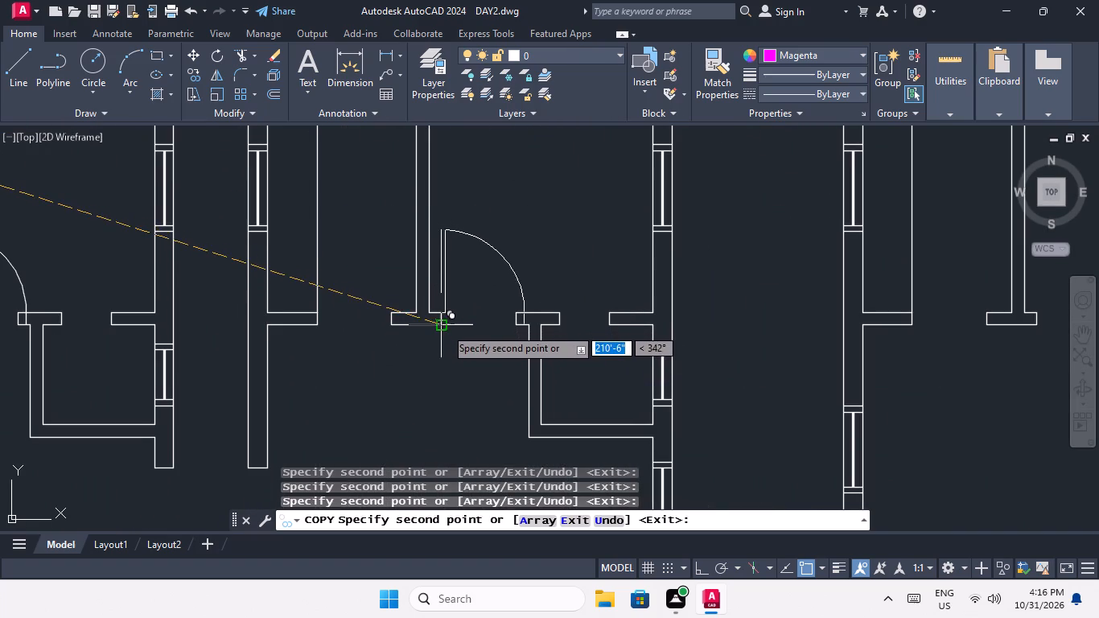
scroll(445, 328, up, 3)
click(427, 314)
scroll(442, 255, down, 3)
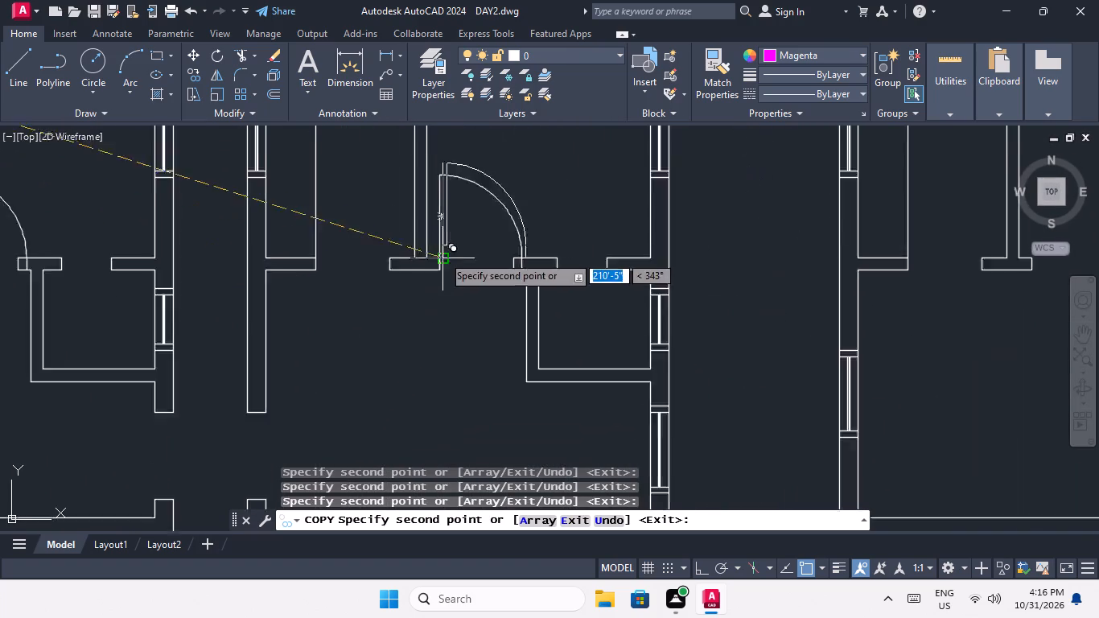
scroll(442, 255, down, 2)
middle_drag(454, 315, 435, 229)
scroll(434, 237, down, 3)
scroll(436, 305, up, 4)
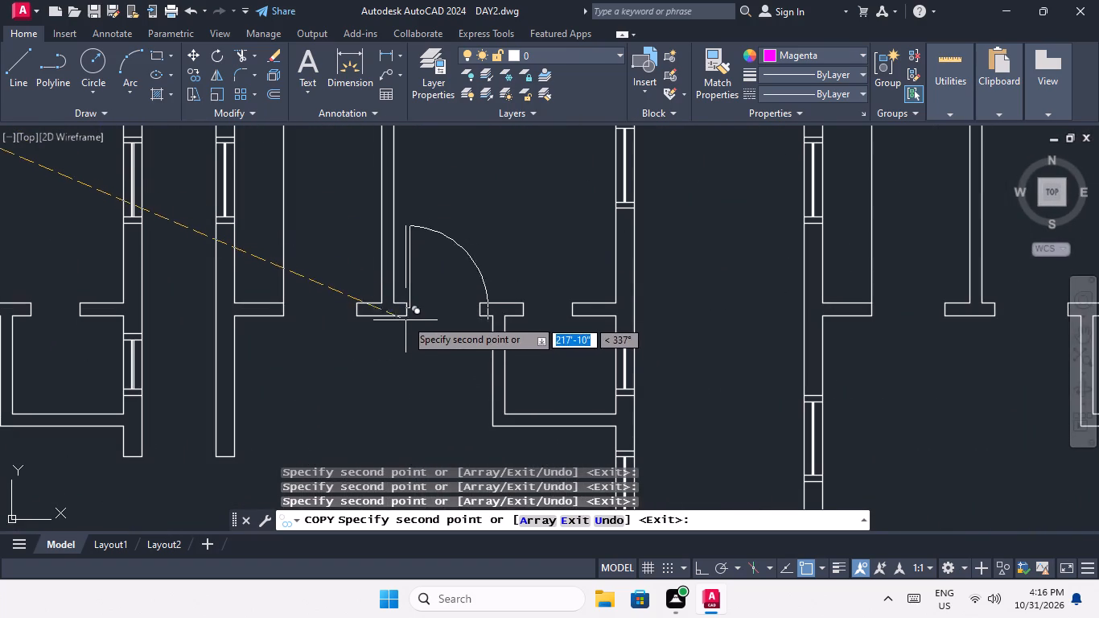
click(405, 312)
Copy the door into the left-column units of the fifth block's bottom row and the row directly above it.
scroll(426, 267, down, 4)
middle_drag(471, 299, 270, 344)
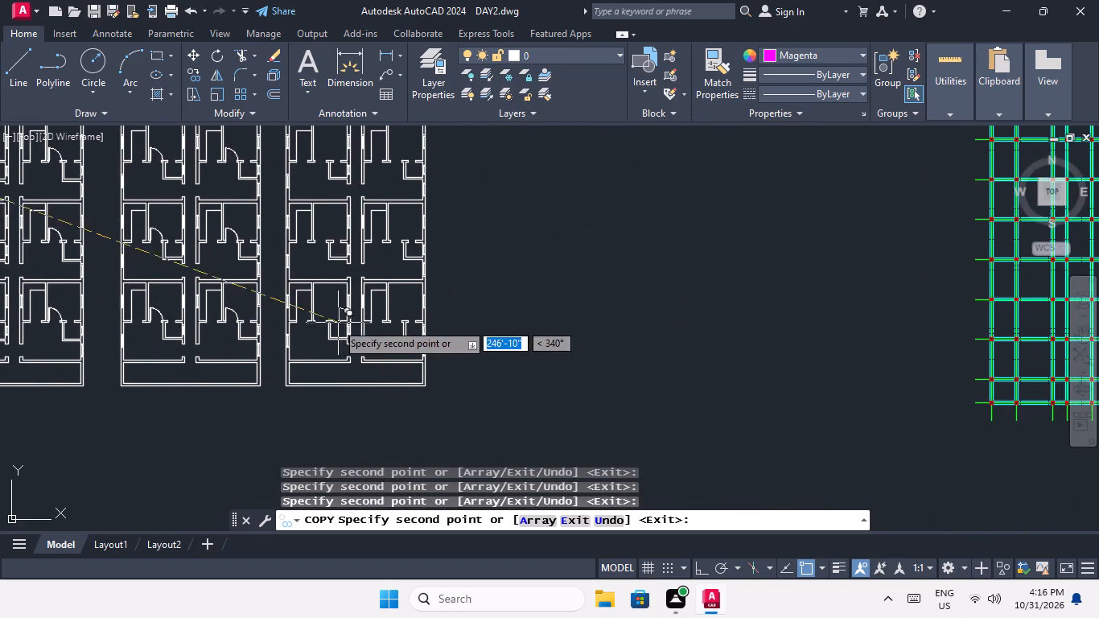
scroll(319, 328, up, 7)
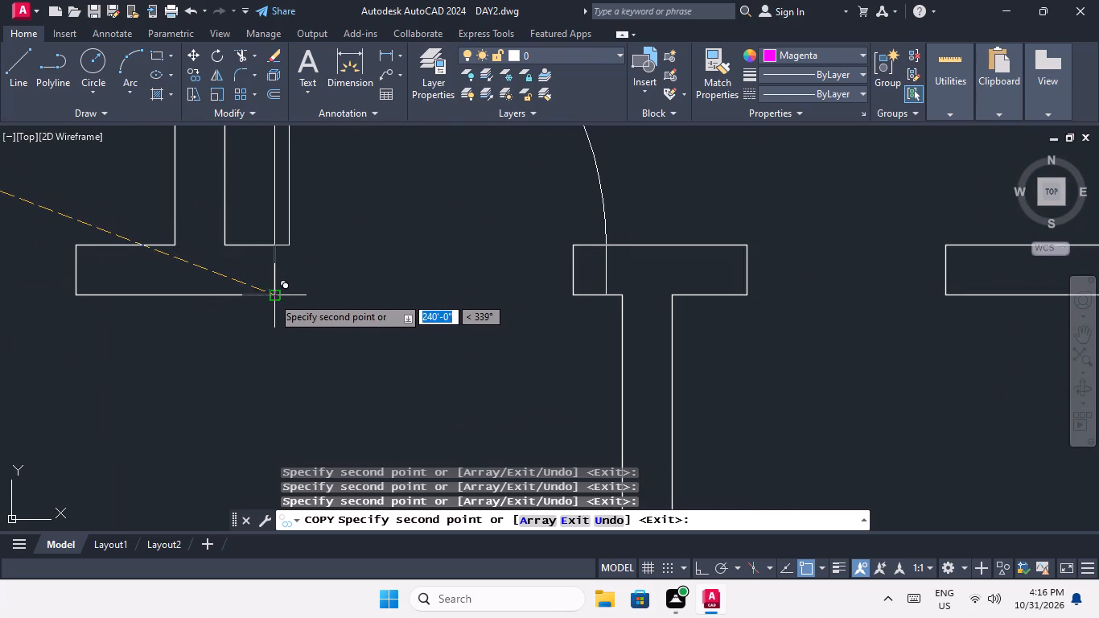
click(272, 296)
scroll(324, 280, down, 4)
middle_drag(340, 285, 355, 366)
scroll(365, 262, down, 2)
middle_drag(365, 314, 365, 359)
scroll(348, 208, up, 5)
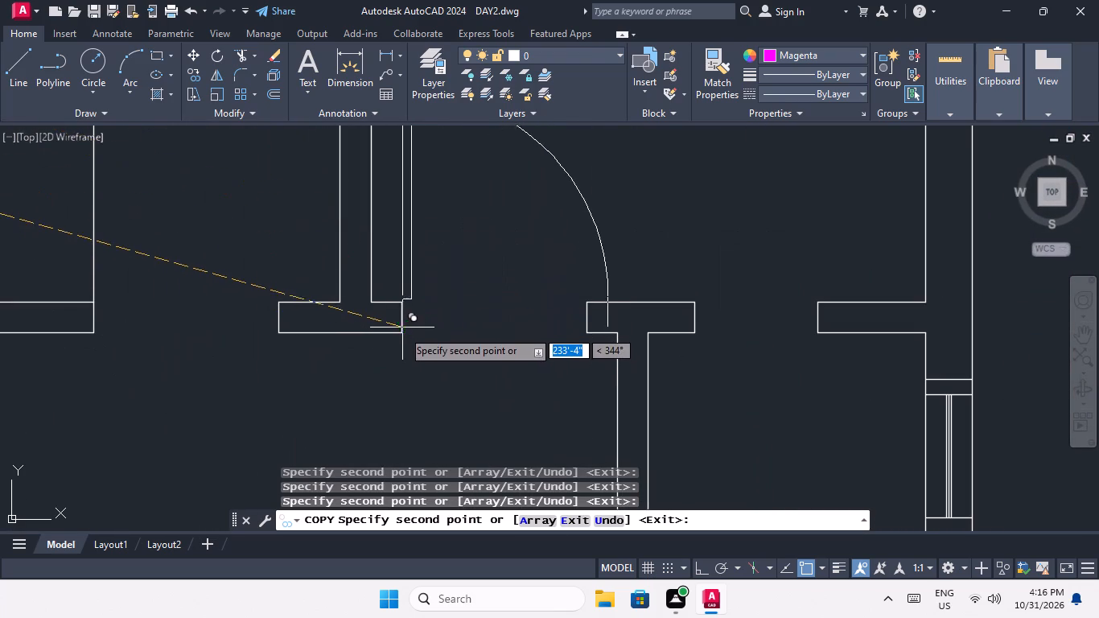
click(402, 334)
Copy the door into the left-column units of the fifth block's second and top rows.
scroll(430, 290, down, 3)
middle_drag(437, 308, 404, 446)
middle_drag(416, 290, 417, 323)
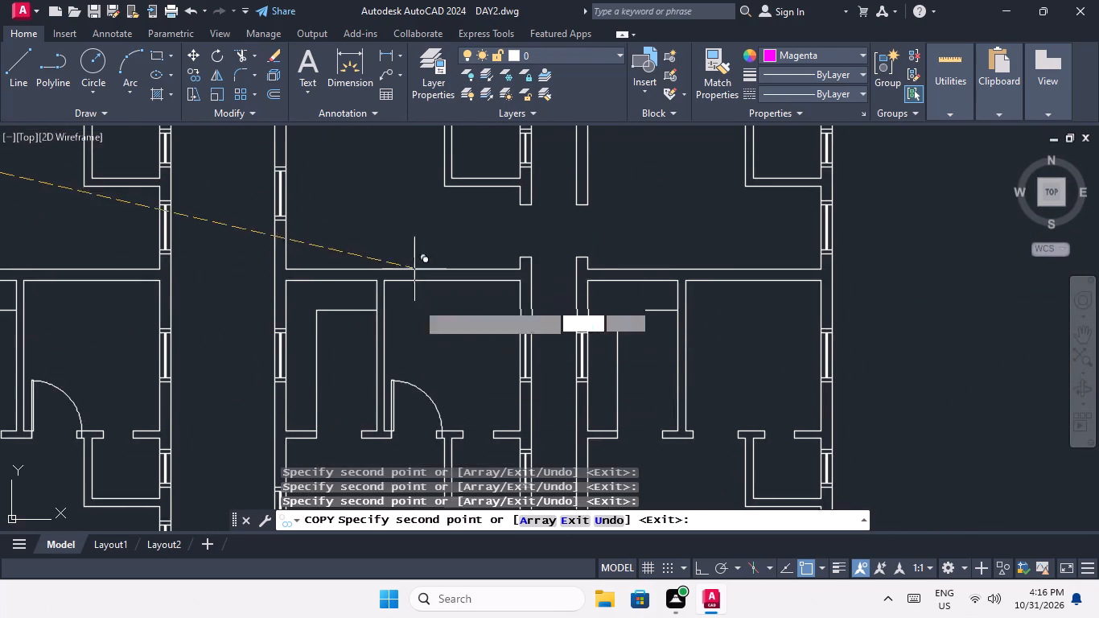
middle_drag(417, 323, 412, 427)
scroll(414, 392, down, 1)
scroll(395, 308, up, 4)
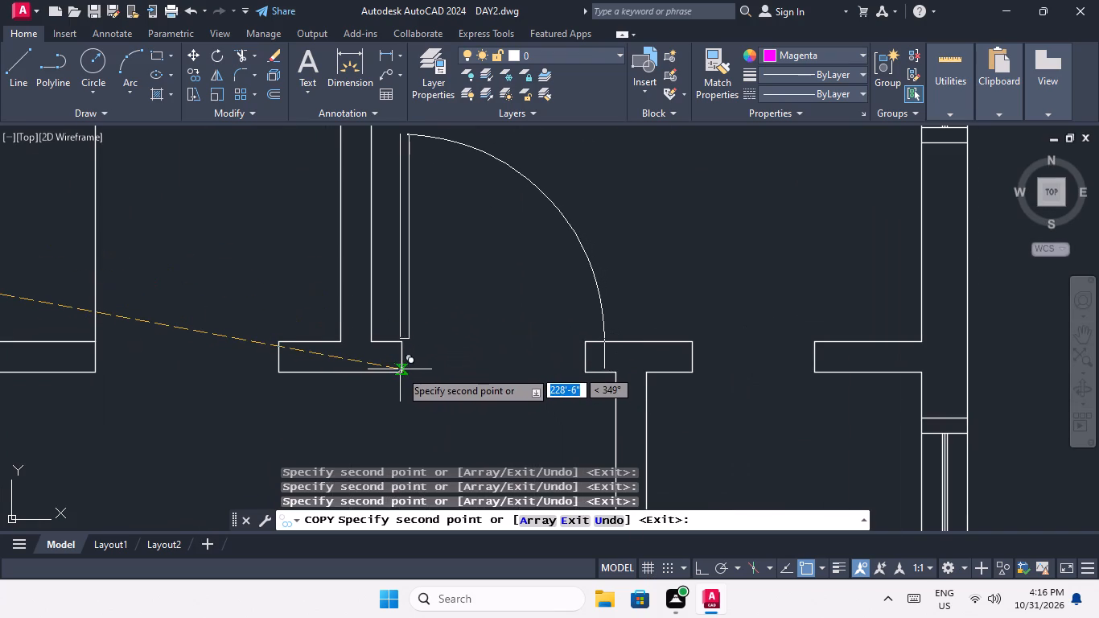
click(402, 372)
scroll(429, 300, down, 3)
middle_drag(438, 320, 434, 445)
middle_drag(462, 316, 447, 444)
scroll(401, 260, up, 3)
click(414, 236)
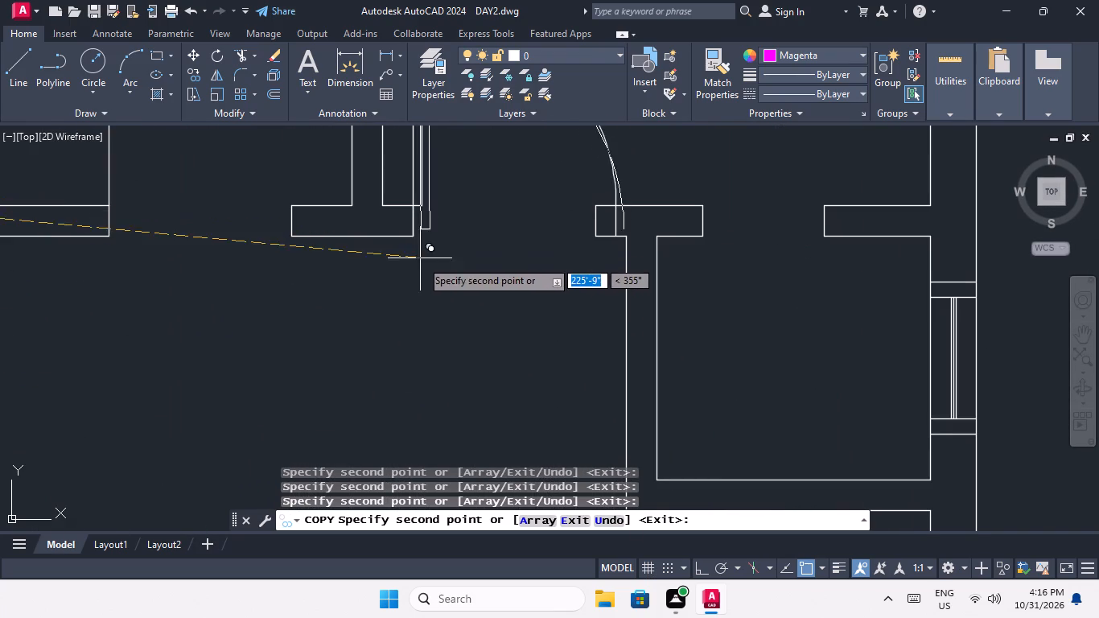
Copy the door into the right-column units of the fifth block's top and second rows.
scroll(421, 260, down, 4)
middle_drag(428, 304, 429, 378)
scroll(627, 328, up, 4)
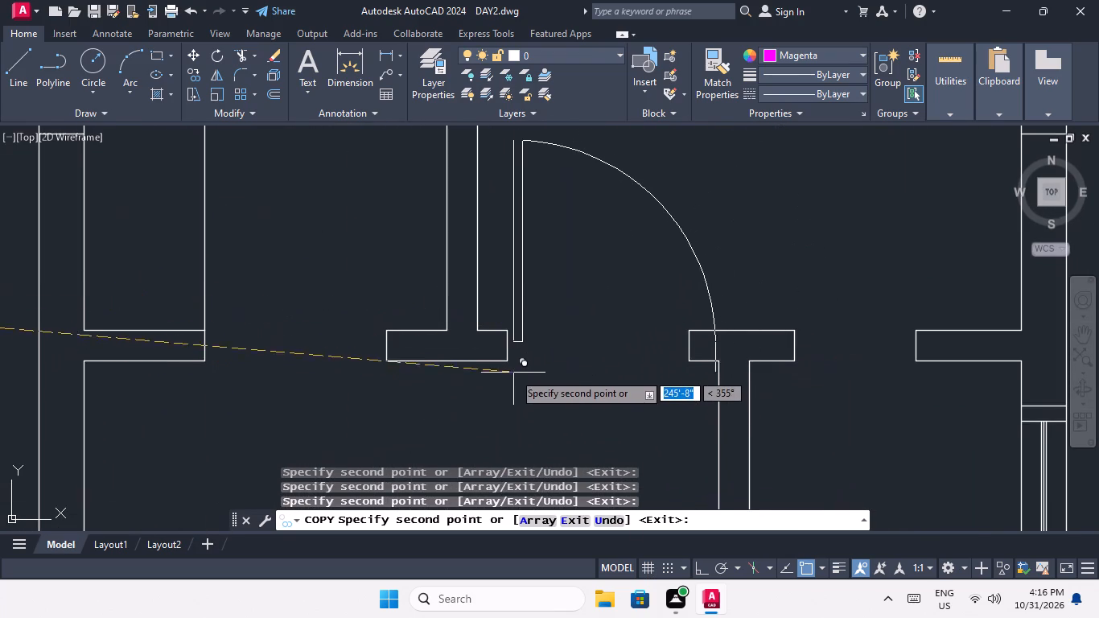
click(509, 360)
scroll(528, 298, down, 4)
middle_drag(537, 336, 502, 249)
middle_drag(512, 374, 415, 223)
scroll(405, 263, up, 4)
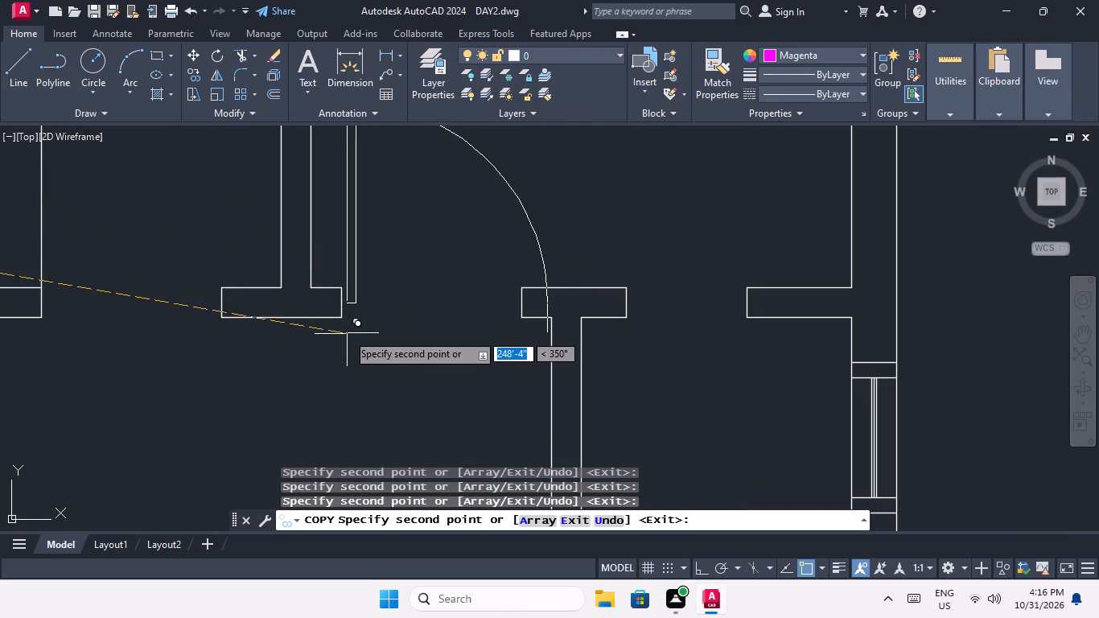
click(342, 315)
Copy the door into the right-column units of the fifth block's third and bottom rows and finish copying.
scroll(364, 277, down, 5)
middle_drag(369, 317, 412, 161)
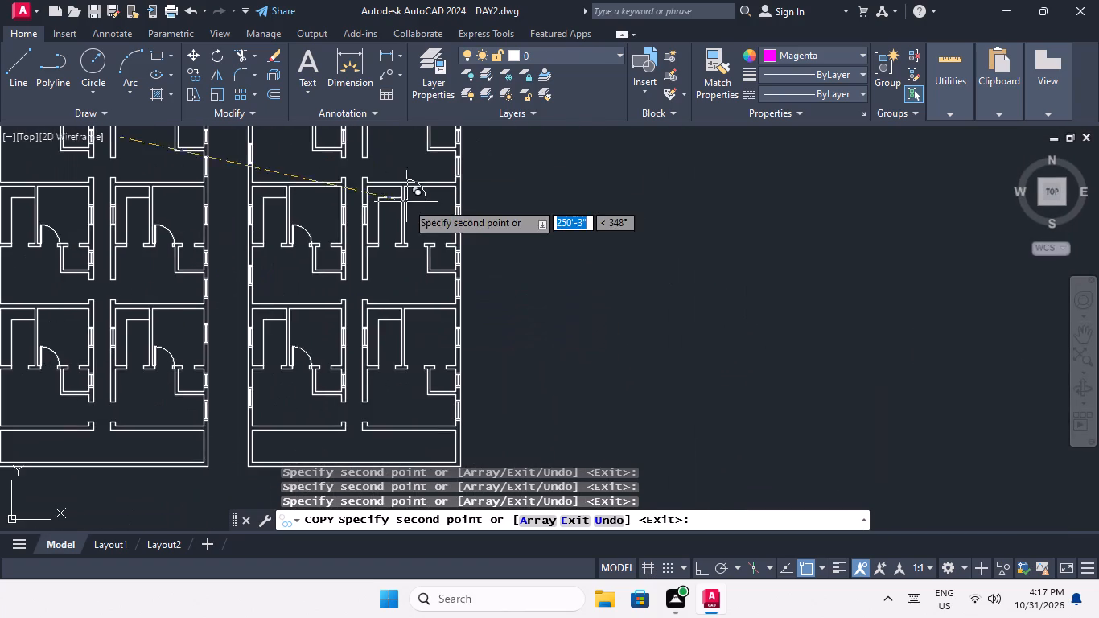
scroll(411, 230, up, 5)
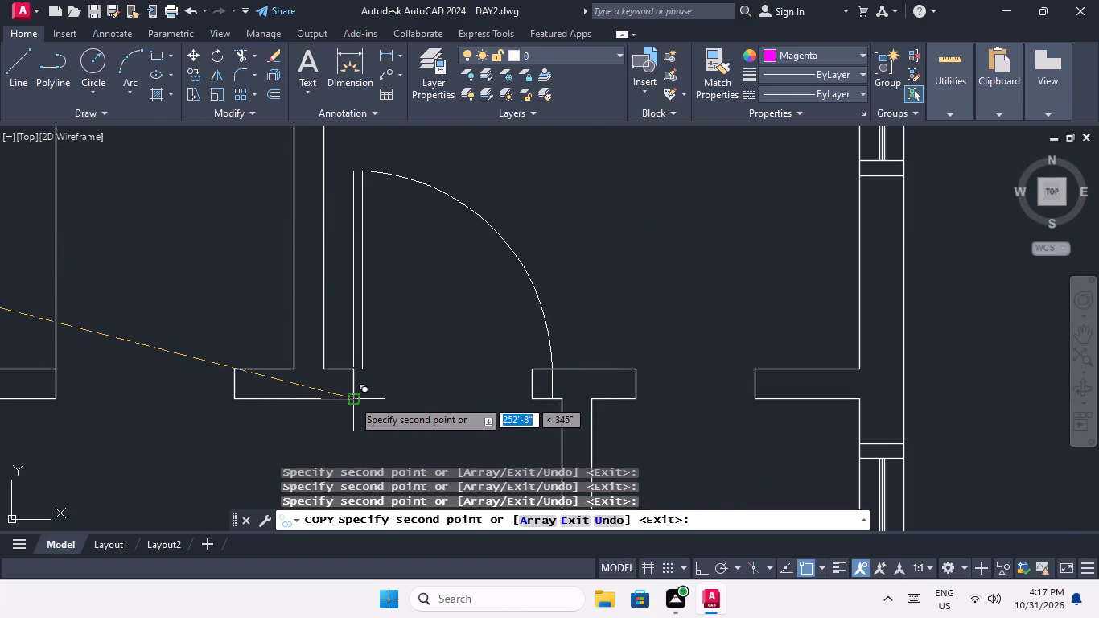
click(352, 398)
scroll(358, 251, down, 3)
middle_drag(368, 282, 369, 187)
scroll(364, 214, down, 2)
scroll(363, 344, up, 2)
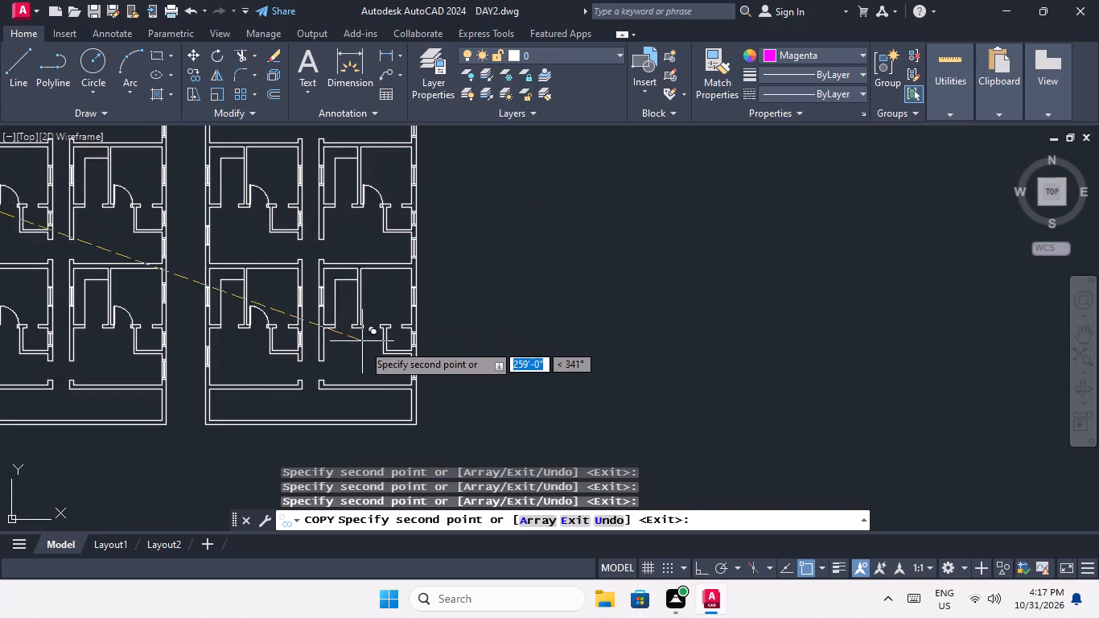
scroll(365, 346, up, 2)
click(350, 249)
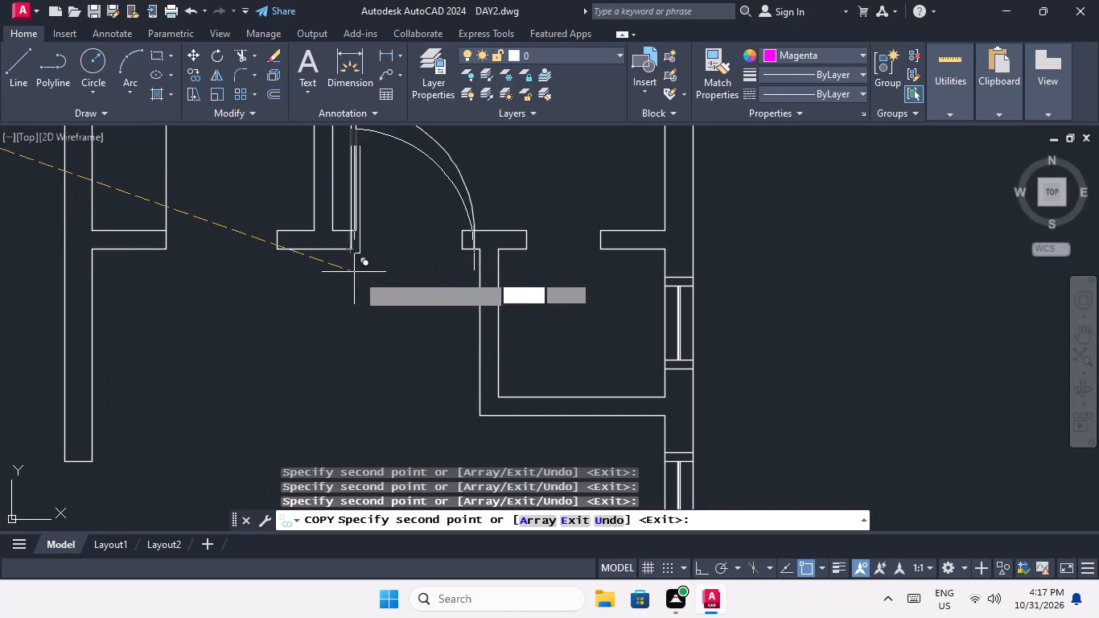
key(Escape)
Shrink the width of the fifth block's bottom-row, right-column door so it ends at the opening's wall edge.
scroll(368, 281, down, 4)
middle_drag(377, 295, 404, 330)
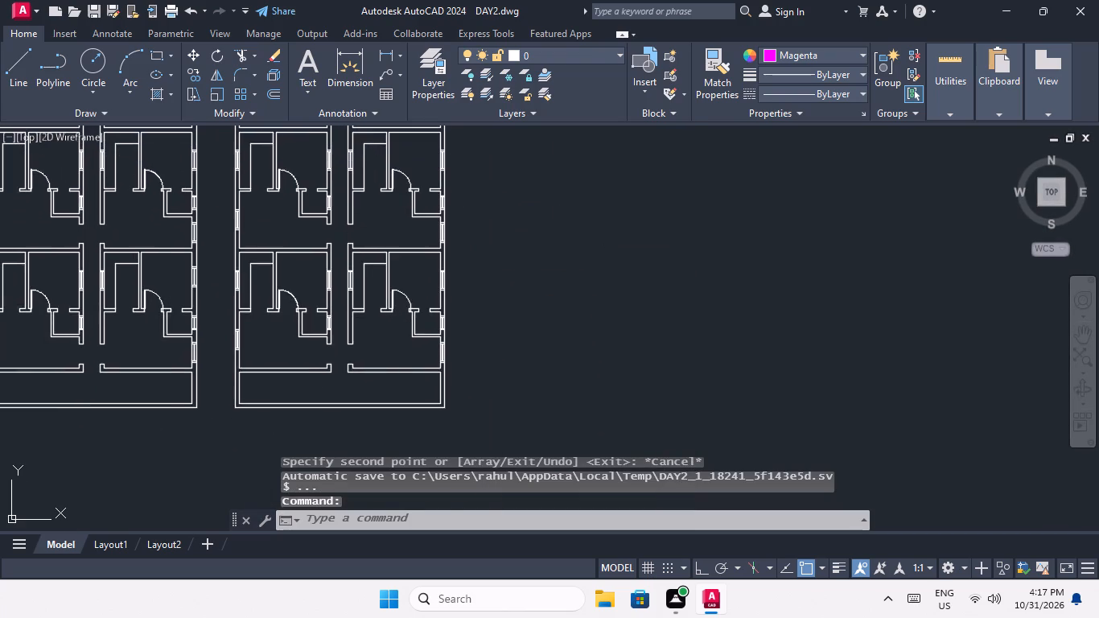
scroll(403, 295, up, 4)
drag(454, 292, 410, 335)
click(398, 342)
scroll(444, 402, up, 3)
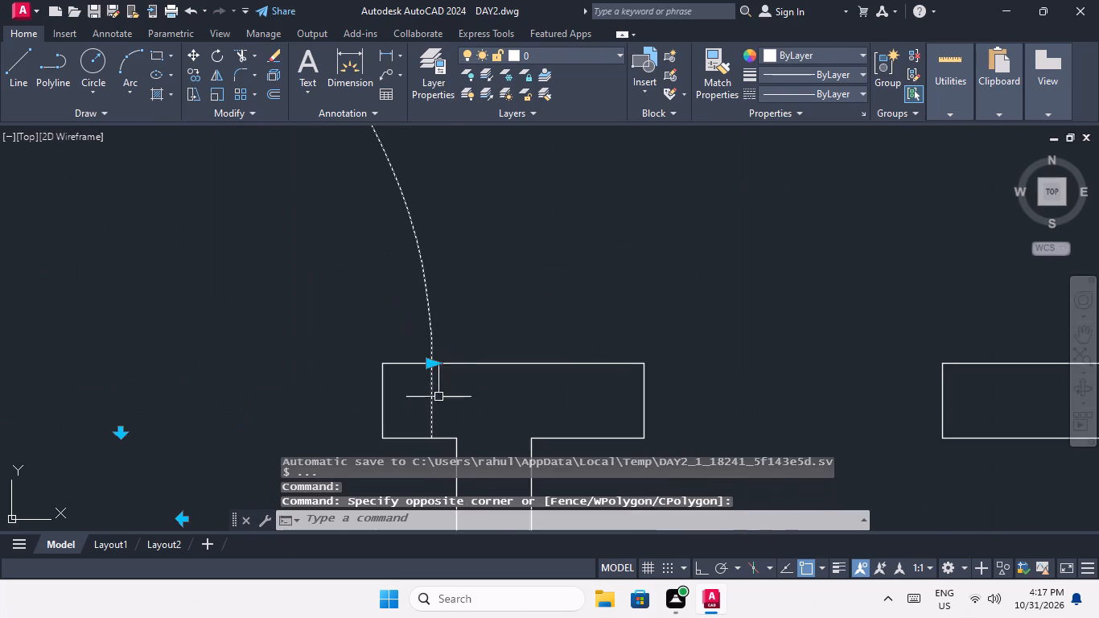
click(432, 360)
click(386, 365)
scroll(402, 335, down, 2)
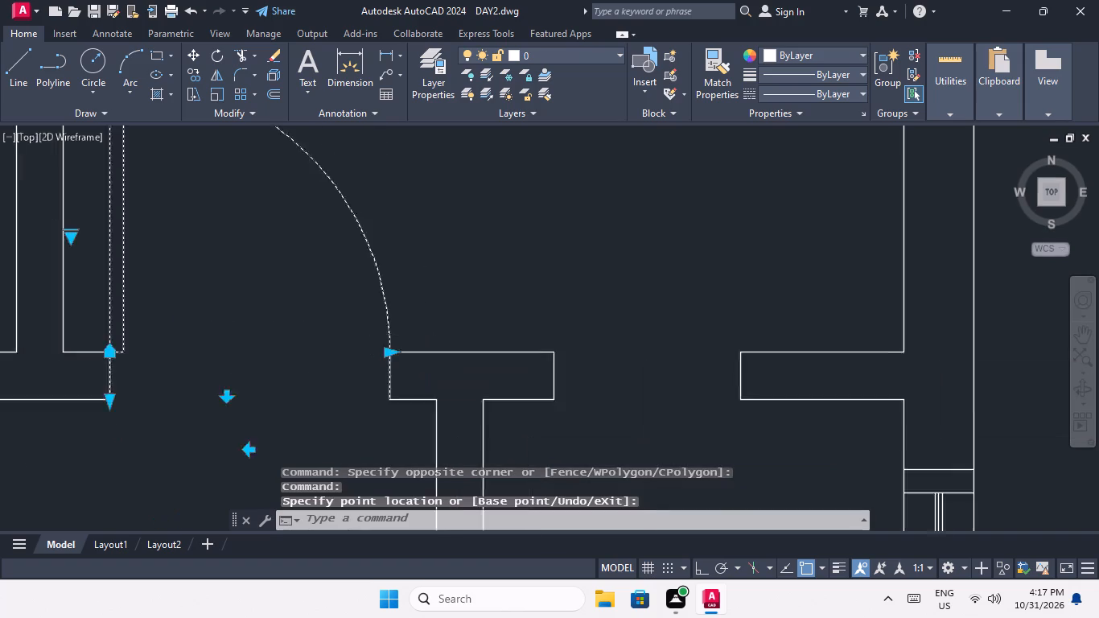
scroll(402, 335, down, 2)
middle_drag(389, 340, 442, 381)
key(Escape)
Shrink the width of the fifth block's bottom-row, left-column door so it ends at the opening's wall edge.
scroll(429, 286, down, 1)
middle_drag(435, 307, 461, 353)
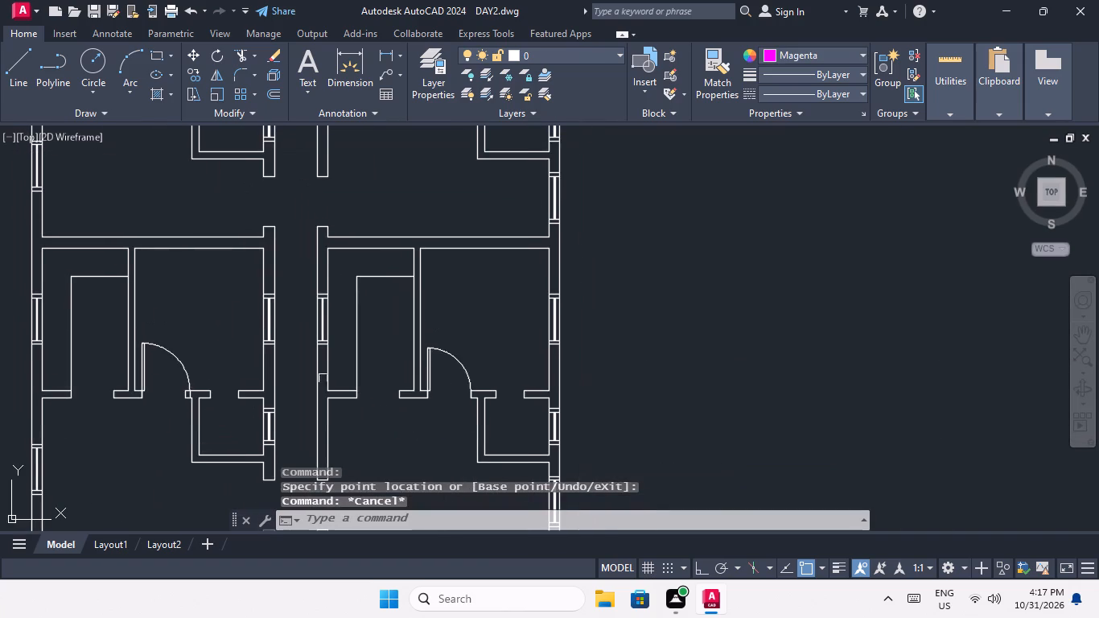
middle_drag(171, 383, 245, 352)
scroll(224, 362, up, 4)
drag(328, 315, 282, 352)
click(266, 356)
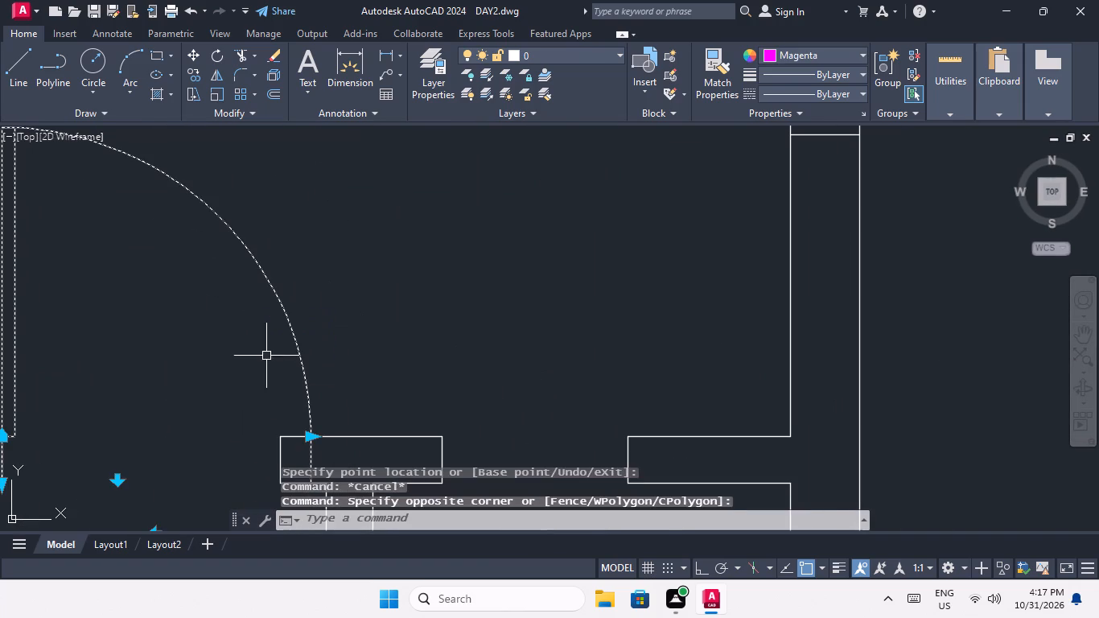
middle_drag(297, 371, 353, 272)
click(368, 339)
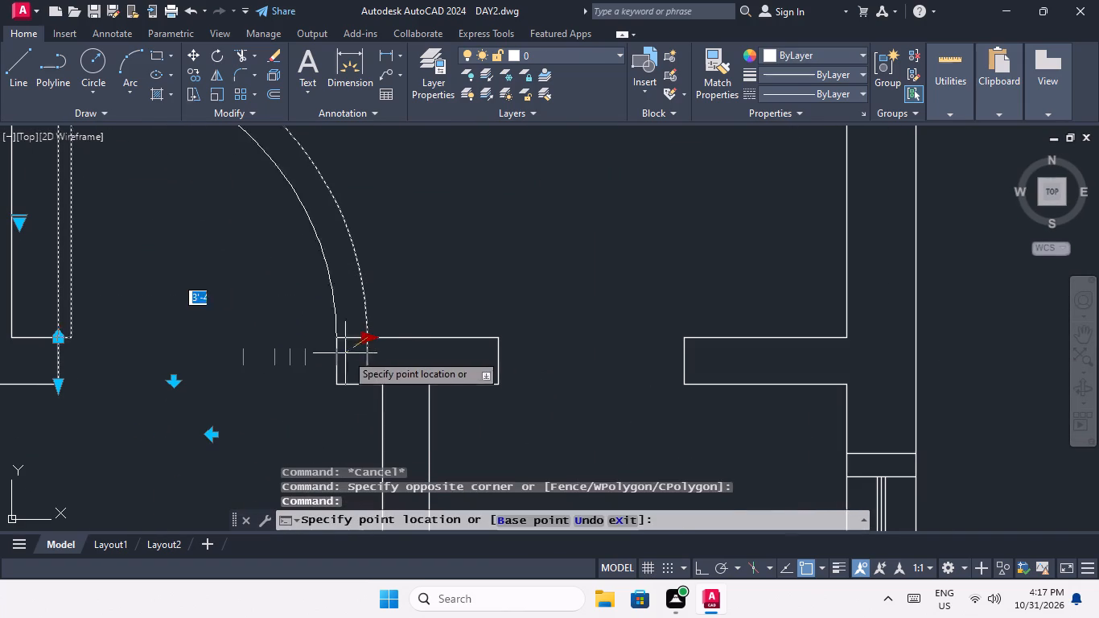
click(336, 344)
key(Escape)
Shrink the width of the fifth block's third-row, left-column door to the opening's wall edge.
scroll(352, 321, down, 5)
middle_drag(378, 278, 360, 427)
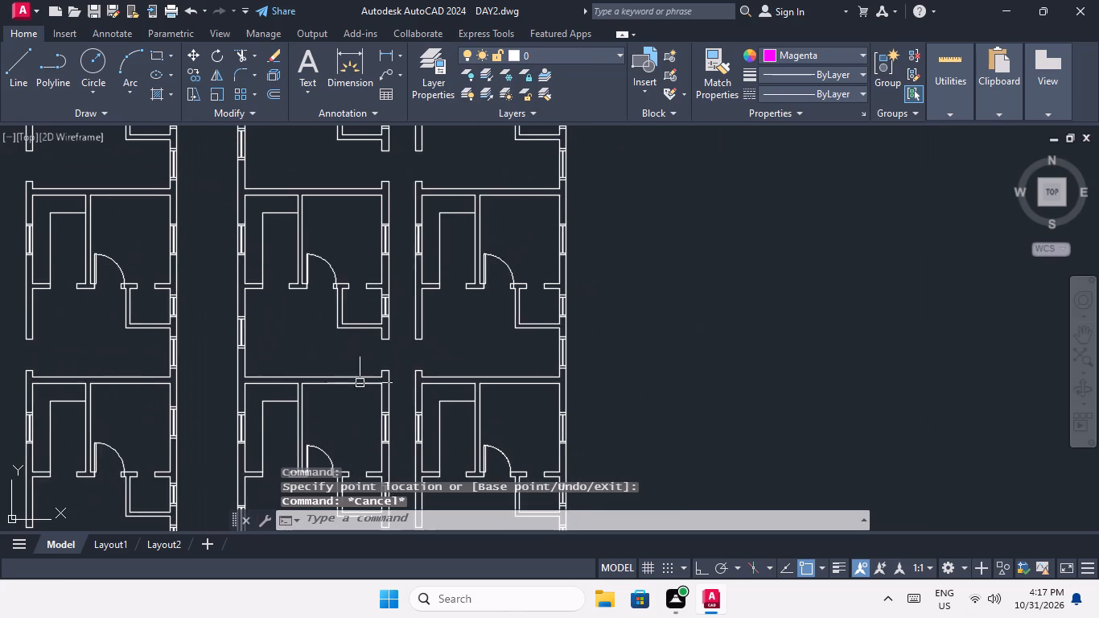
scroll(331, 269, up, 4)
drag(358, 248, 314, 300)
click(311, 301)
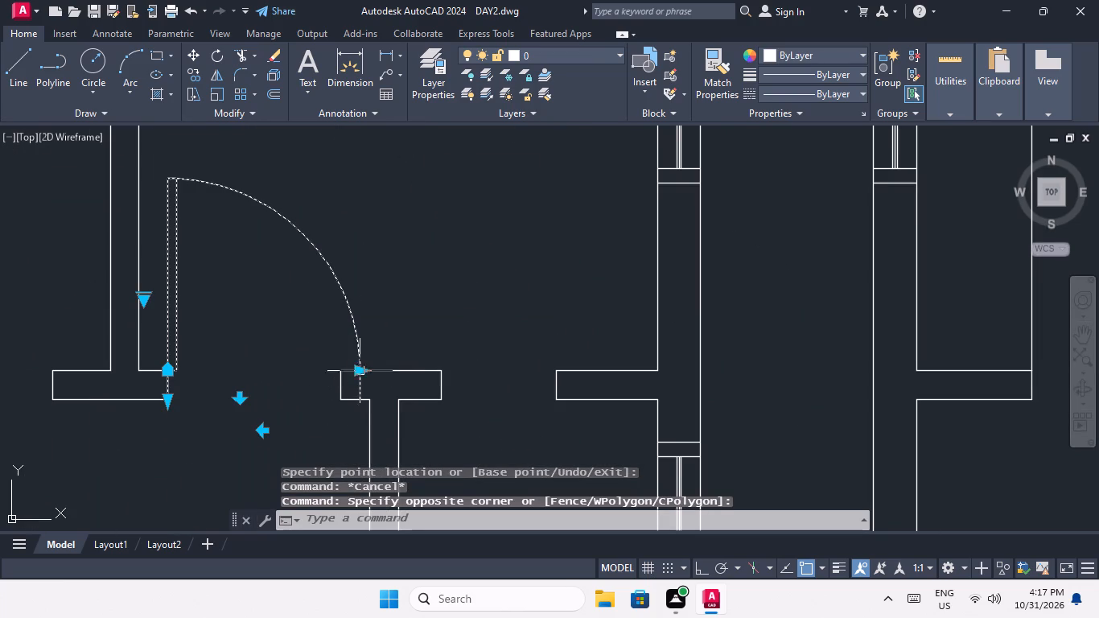
click(355, 370)
click(342, 370)
key(Escape)
Shrink the width of the fifth block's third-row, right-column door to the opening's wall edge.
scroll(348, 313, down, 4)
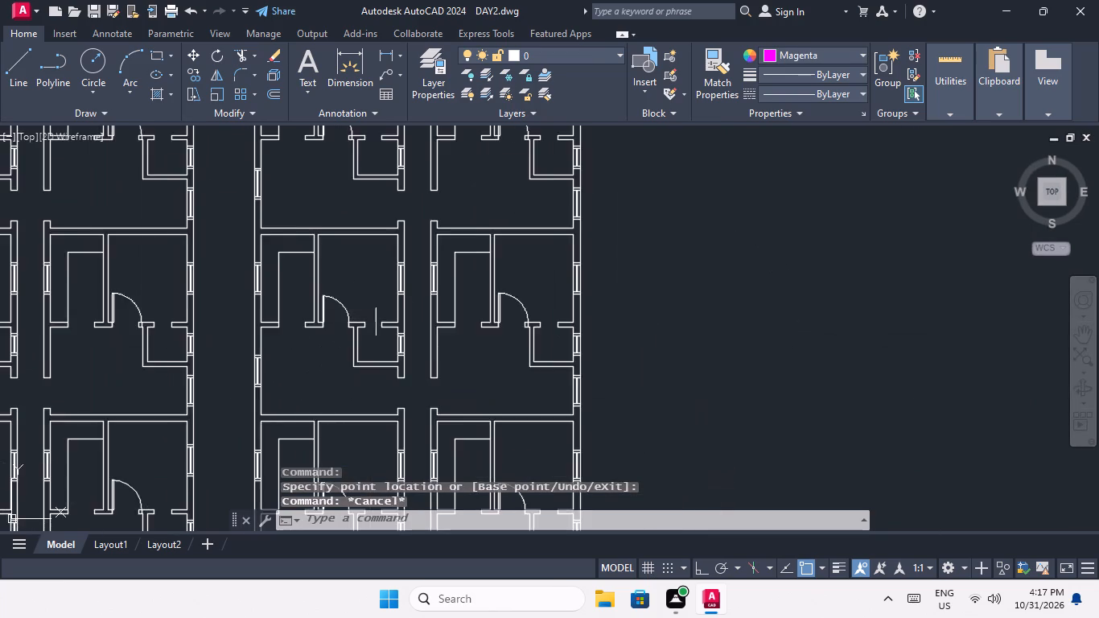
middle_drag(373, 303, 121, 327)
scroll(261, 340, up, 4)
drag(377, 282, 327, 326)
click(315, 330)
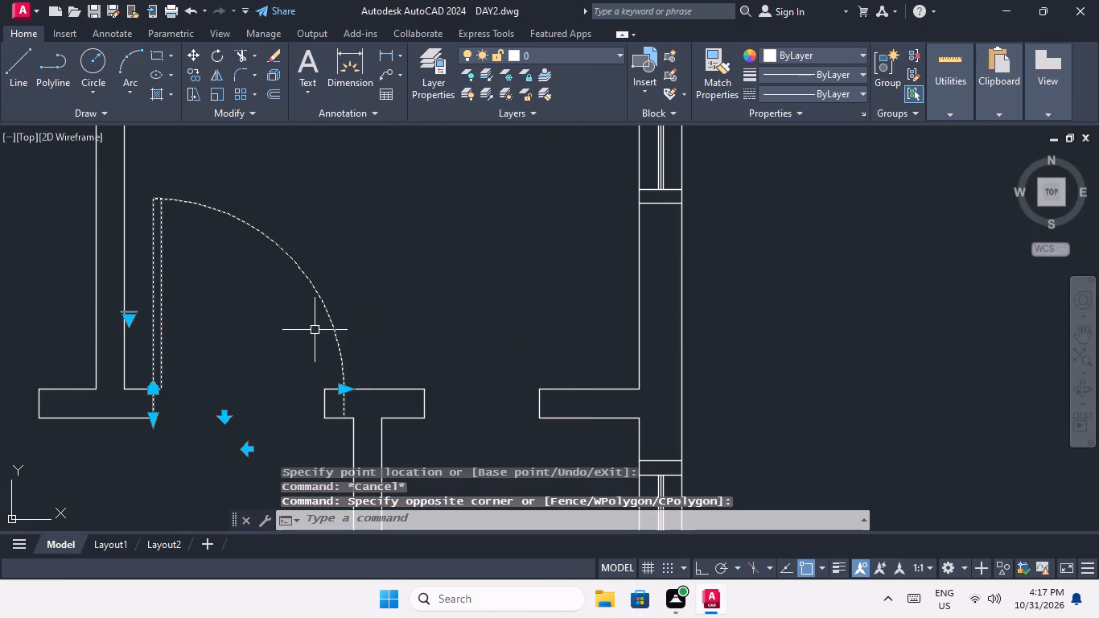
drag(343, 388, 337, 397)
click(319, 394)
key(Escape)
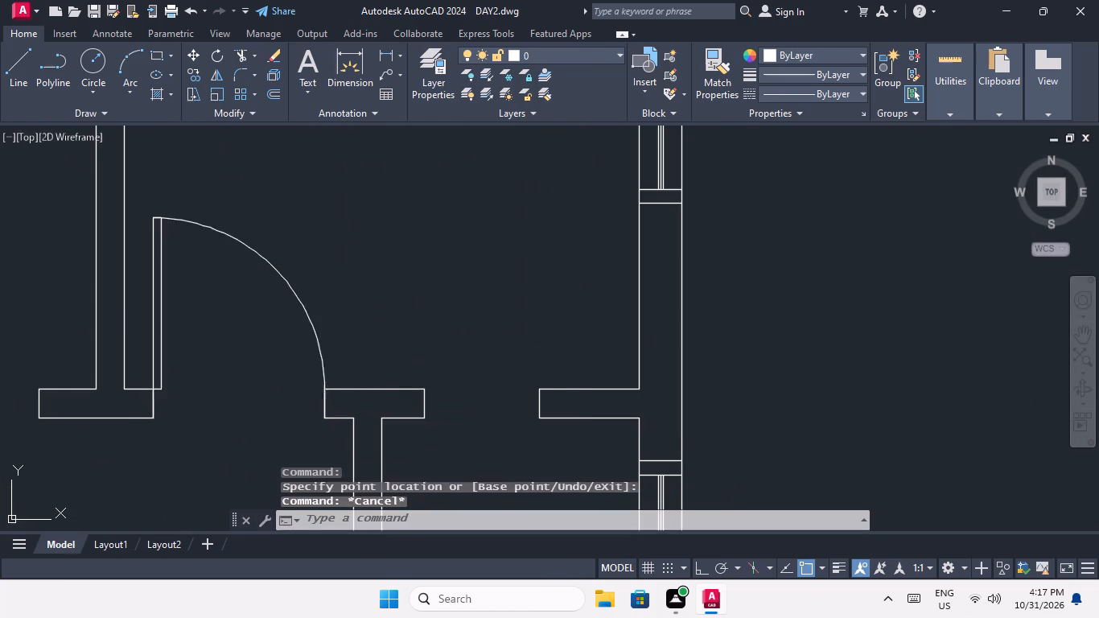
Shrink the width of the fifth block's second-row, right-column door to the opening's wall edge.
scroll(332, 354, down, 3)
middle_drag(310, 427, 286, 488)
scroll(305, 338, down, 2)
middle_drag(304, 382, 303, 443)
scroll(311, 294, up, 4)
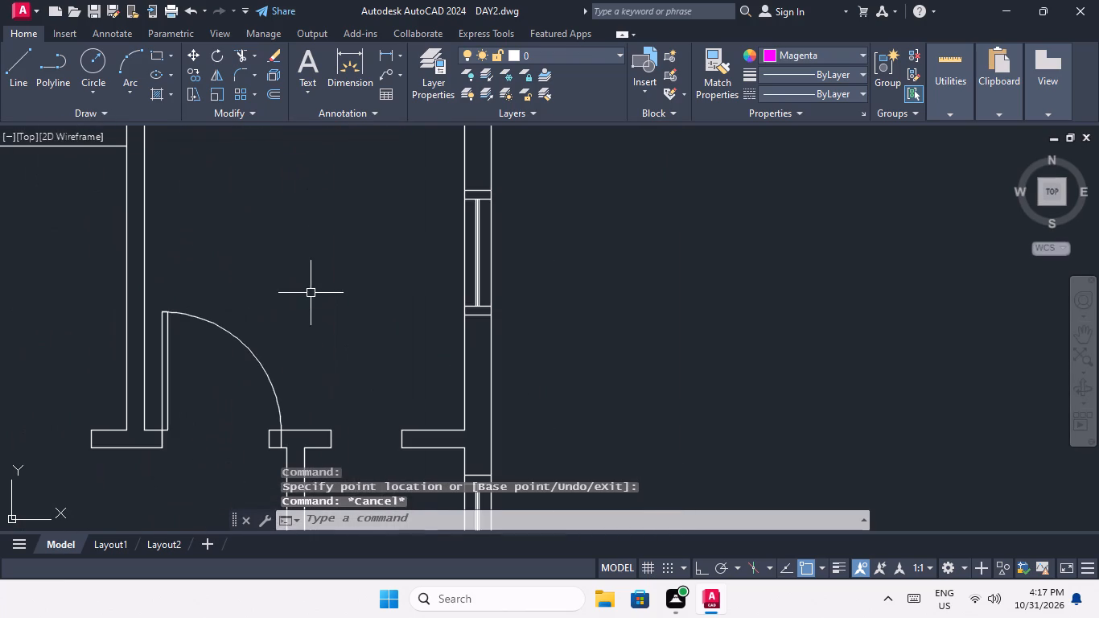
drag(292, 336, 264, 387)
click(248, 394)
scroll(281, 429, up, 3)
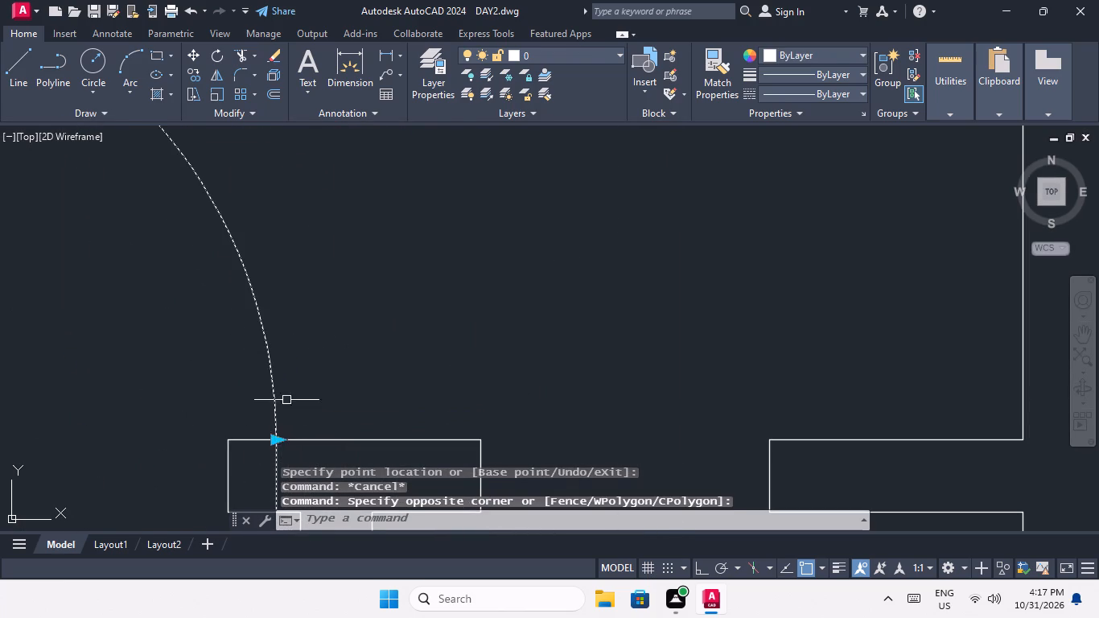
middle_drag(293, 389, 328, 257)
drag(310, 306, 302, 308)
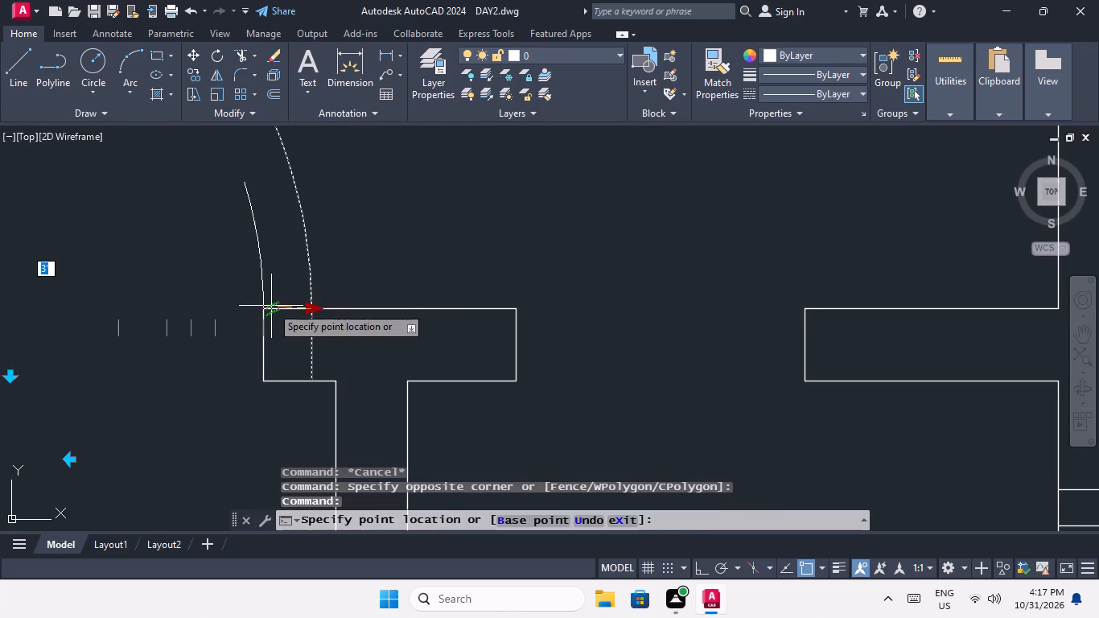
click(271, 306)
key(Escape)
Shrink the width of the fifth block's second-row, left-column door to the opening's wall edge.
scroll(272, 309, down, 4)
middle_drag(270, 320, 463, 327)
scroll(455, 321, down, 2)
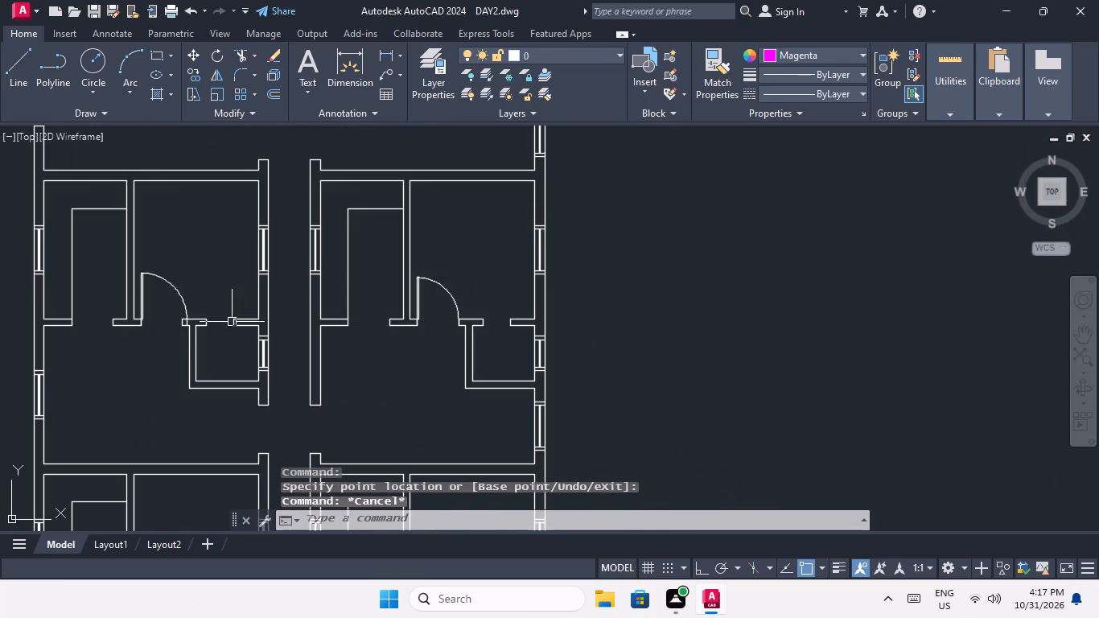
scroll(187, 311, up, 3)
drag(215, 252, 171, 291)
click(152, 300)
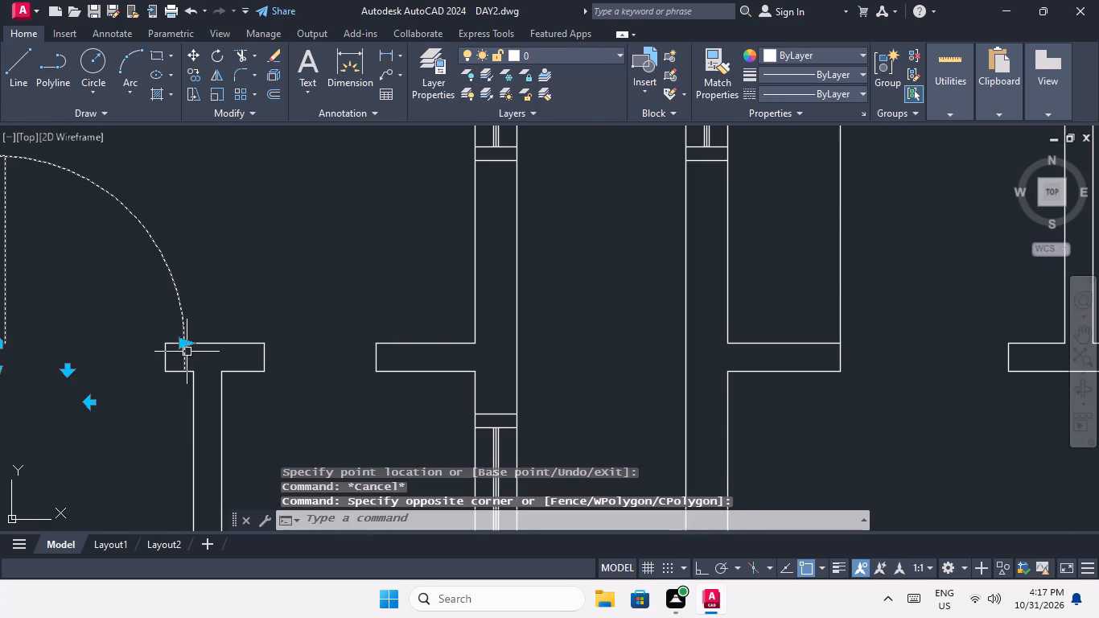
click(183, 346)
click(163, 346)
key(Escape)
Shrink the width of the fifth block's top-row, left-column door to the opening's wall edge.
scroll(205, 322, down, 5)
middle_drag(226, 332, 243, 374)
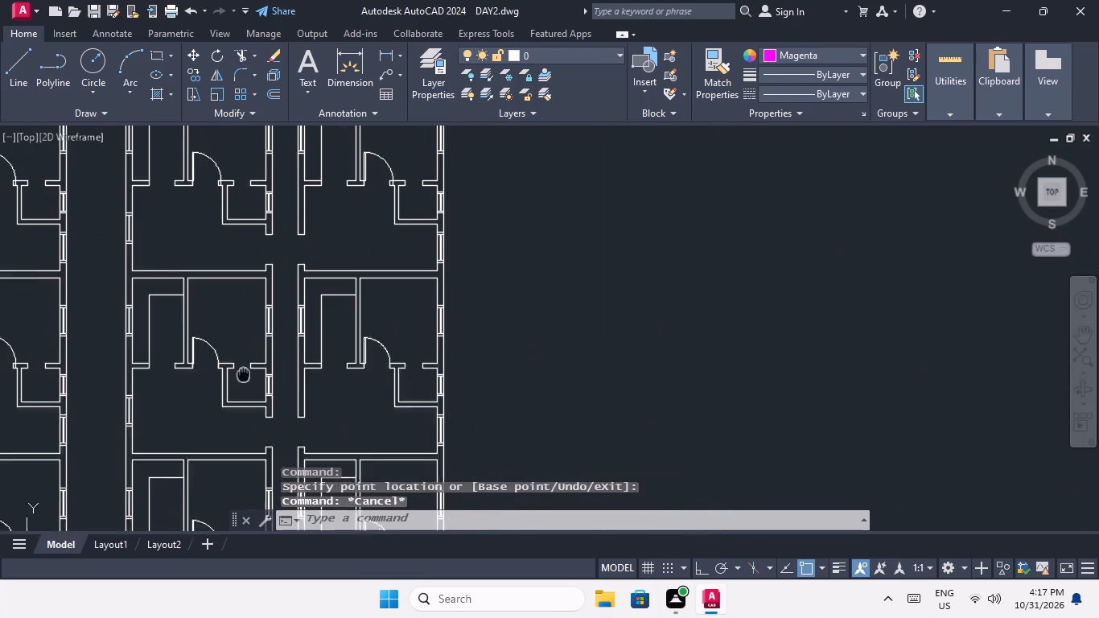
middle_drag(243, 374, 248, 390)
middle_drag(224, 252, 254, 398)
scroll(250, 329, up, 4)
drag(290, 319, 250, 373)
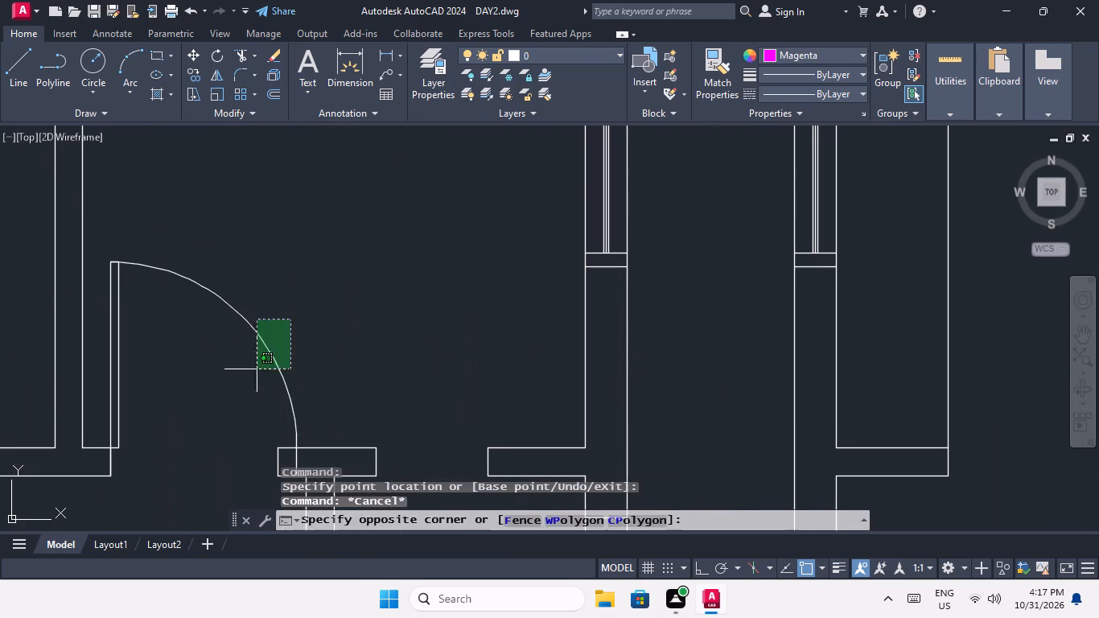
drag(250, 373, 241, 380)
click(238, 380)
middle_drag(249, 362, 272, 247)
scroll(316, 337, up, 3)
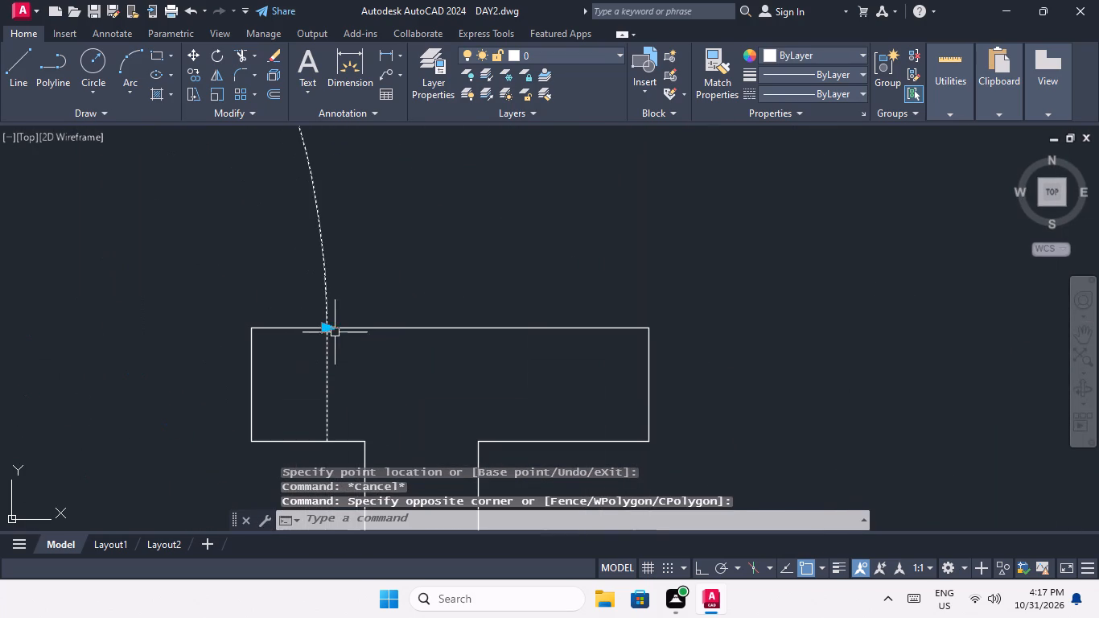
click(323, 329)
click(249, 344)
key(Escape)
Shrink the width of the fifth block's top-row, right-column door to the opening's wall edge.
scroll(268, 336, down, 5)
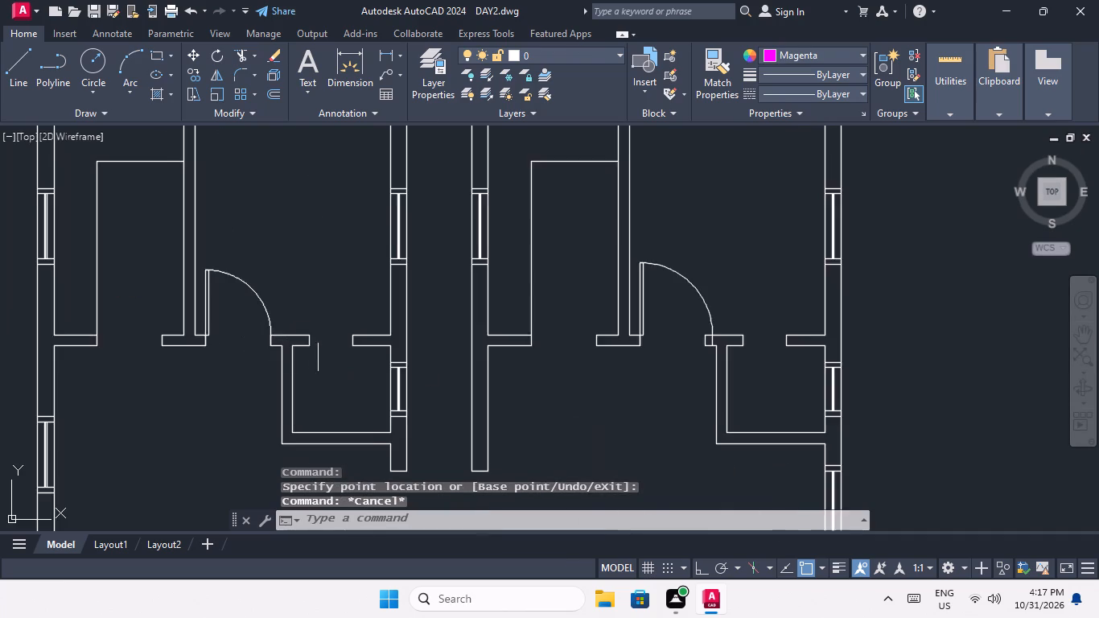
middle_drag(321, 339, 139, 339)
scroll(533, 308, up, 3)
drag(558, 293, 465, 351)
click(455, 351)
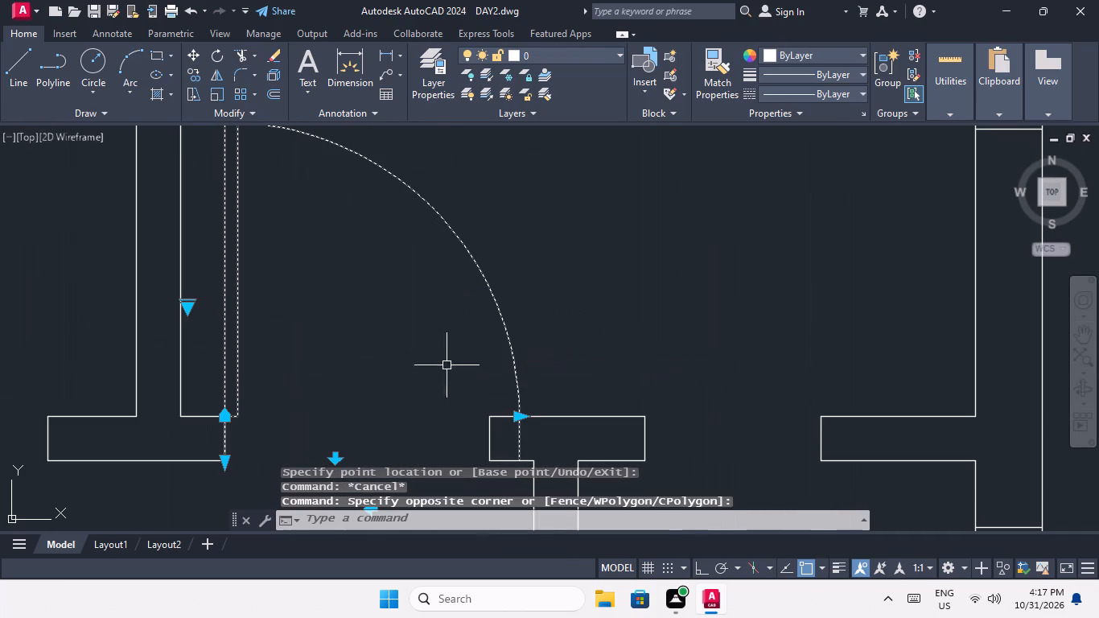
drag(521, 418, 507, 427)
click(484, 426)
key(Escape)
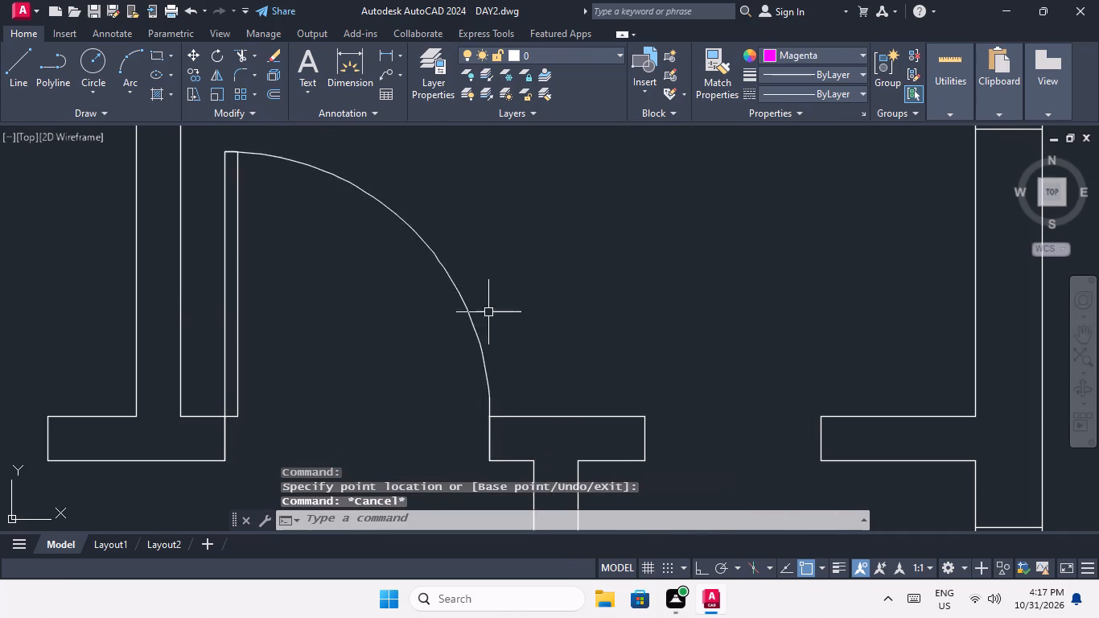
Shrink the width of the fourth block's top-row, right-column door to the opening's wall edge.
scroll(488, 312, down, 3)
middle_drag(468, 321, 545, 286)
scroll(545, 284, down, 3)
middle_drag(499, 304, 587, 290)
scroll(405, 262, up, 4)
drag(438, 280, 376, 336)
click(375, 328)
scroll(426, 365, up, 3)
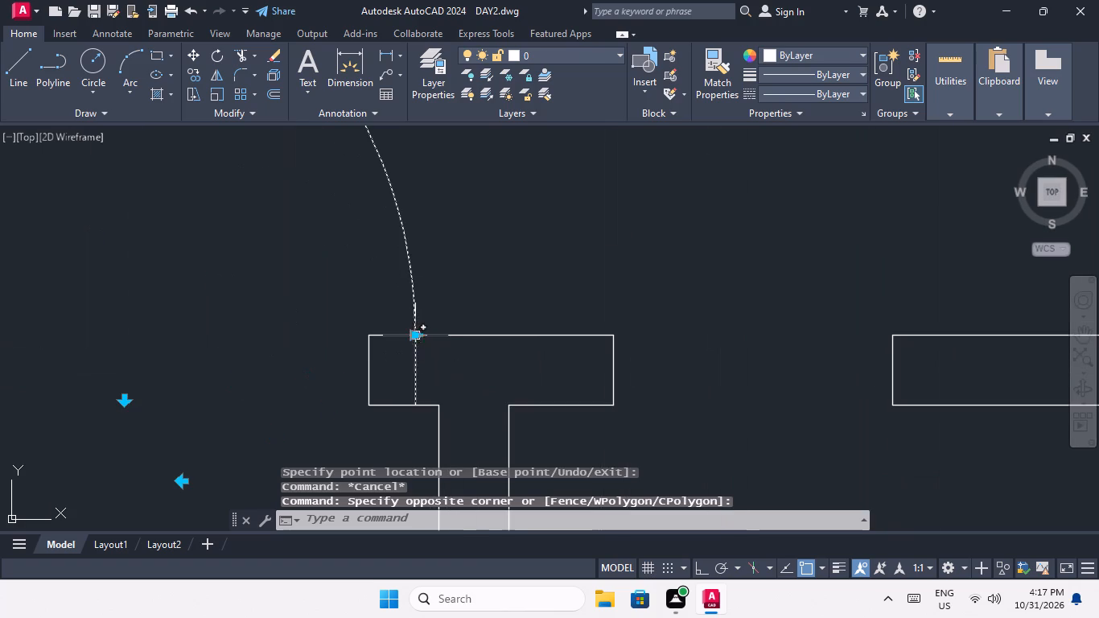
click(414, 334)
click(381, 340)
key(Escape)
Shrink the width of the fourth block's top-row, left-column door to the opening's wall edge.
scroll(391, 331, down, 4)
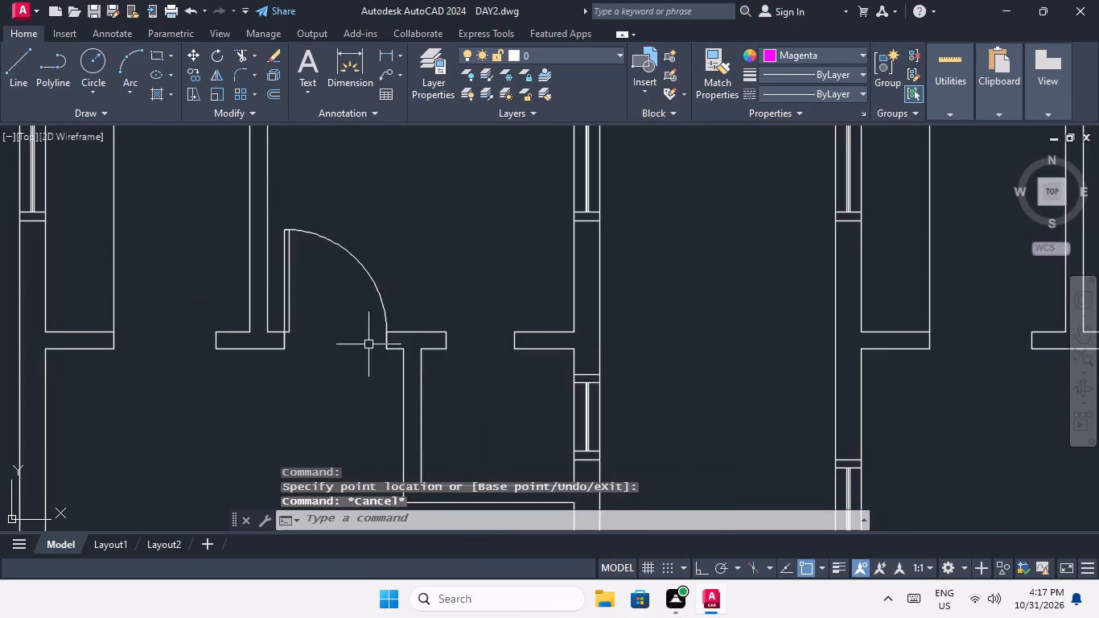
middle_drag(368, 344, 486, 330)
scroll(480, 325, down, 3)
scroll(323, 323, up, 4)
drag(327, 245, 300, 276)
click(286, 278)
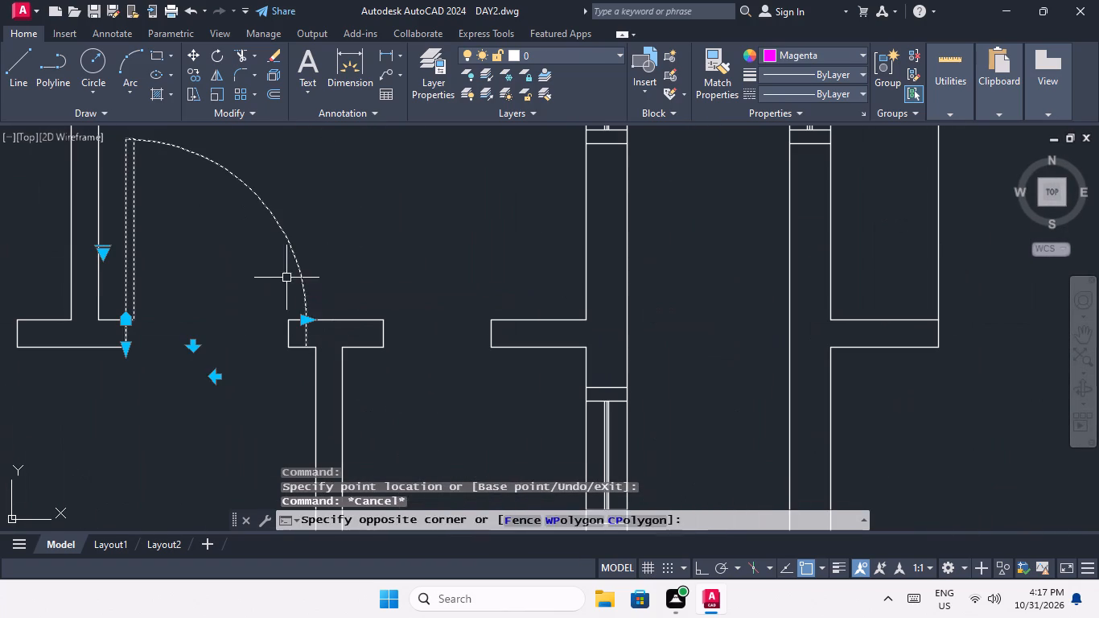
click(307, 319)
click(294, 319)
key(Escape)
Shrink the width of the fourth block's second-row, left-column door to the opening's wall edge.
scroll(310, 305, down, 3)
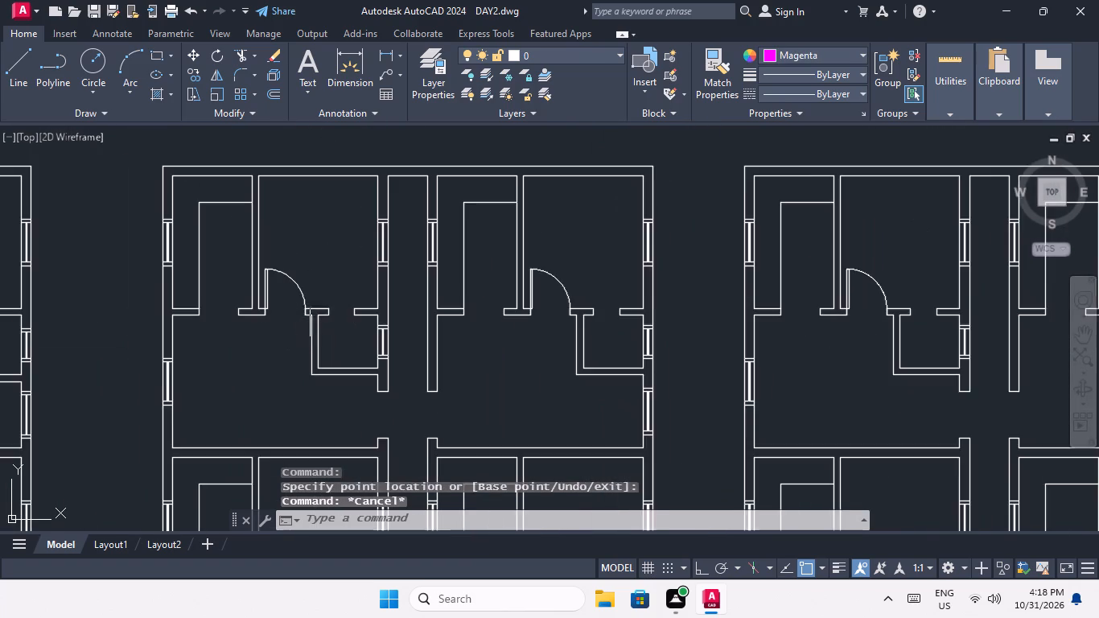
middle_drag(321, 310, 327, 237)
scroll(328, 236, down, 2)
scroll(328, 352, up, 7)
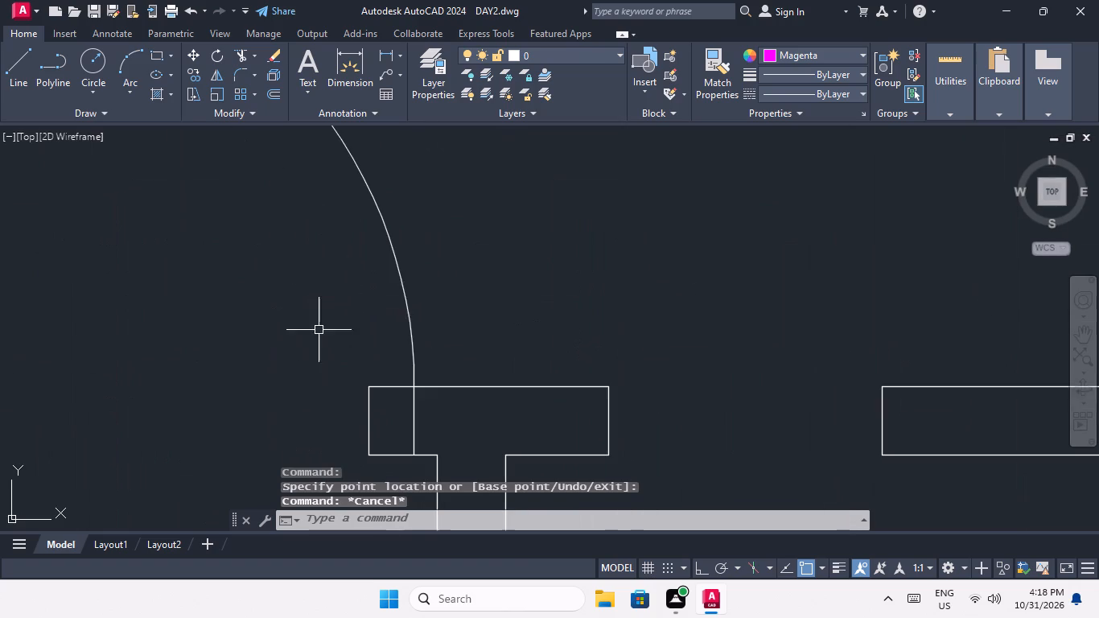
drag(451, 241, 377, 313)
click(355, 314)
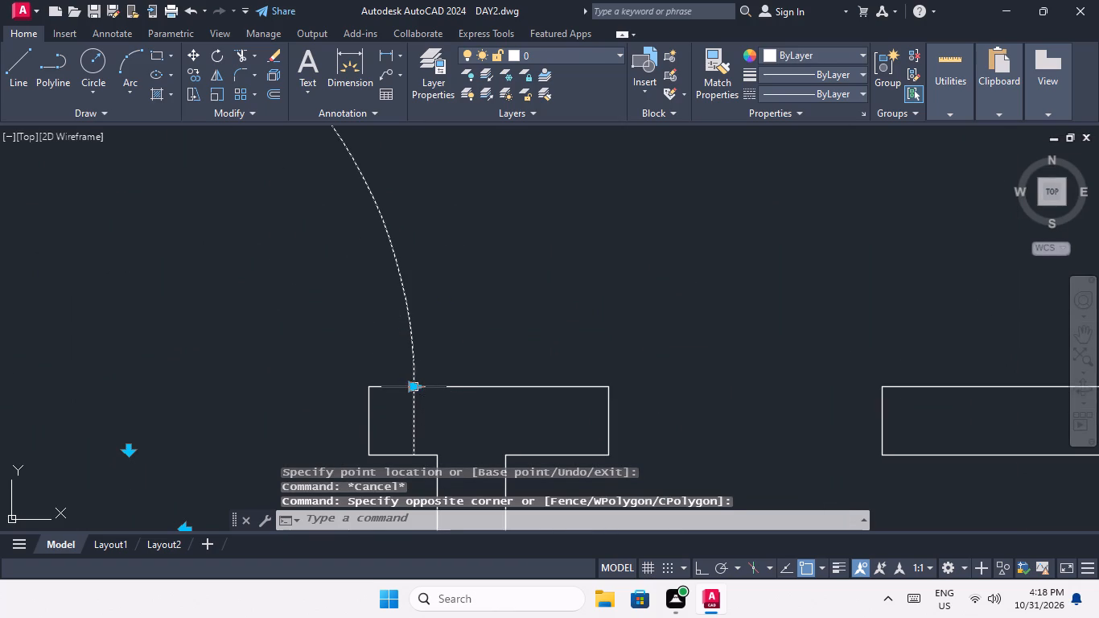
drag(414, 387, 402, 393)
click(372, 385)
key(Escape)
Shrink the width of the fourth block's second-row, right-column door to 3', meeting the opening's wall edge.
scroll(378, 360, down, 6)
middle_drag(443, 369, 327, 346)
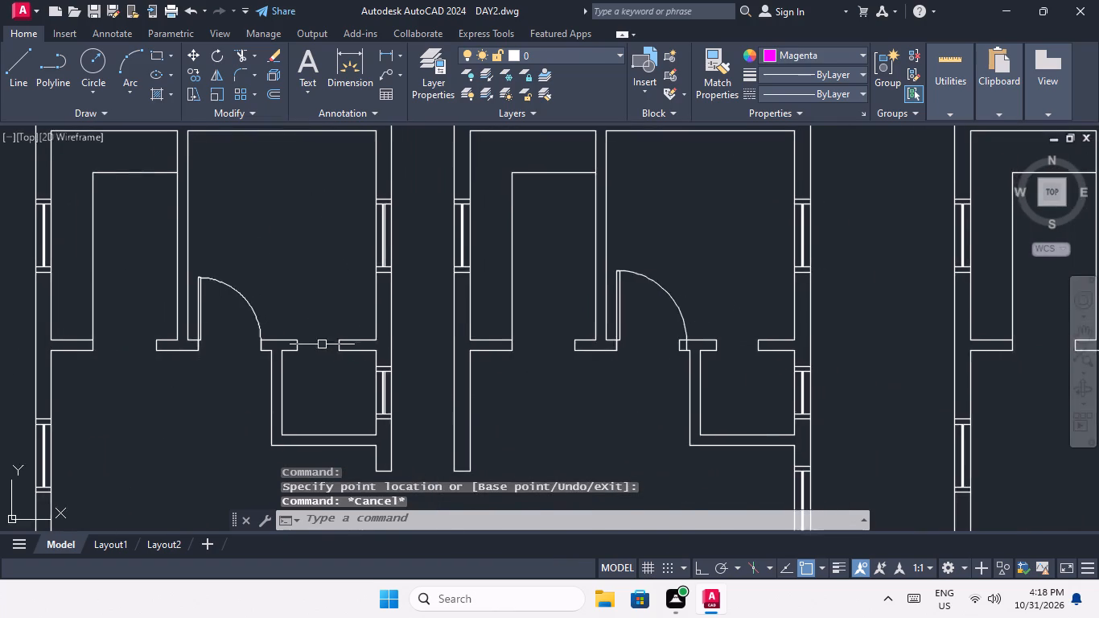
scroll(355, 329, down, 3)
scroll(459, 338, up, 4)
drag(377, 247, 345, 292)
click(336, 295)
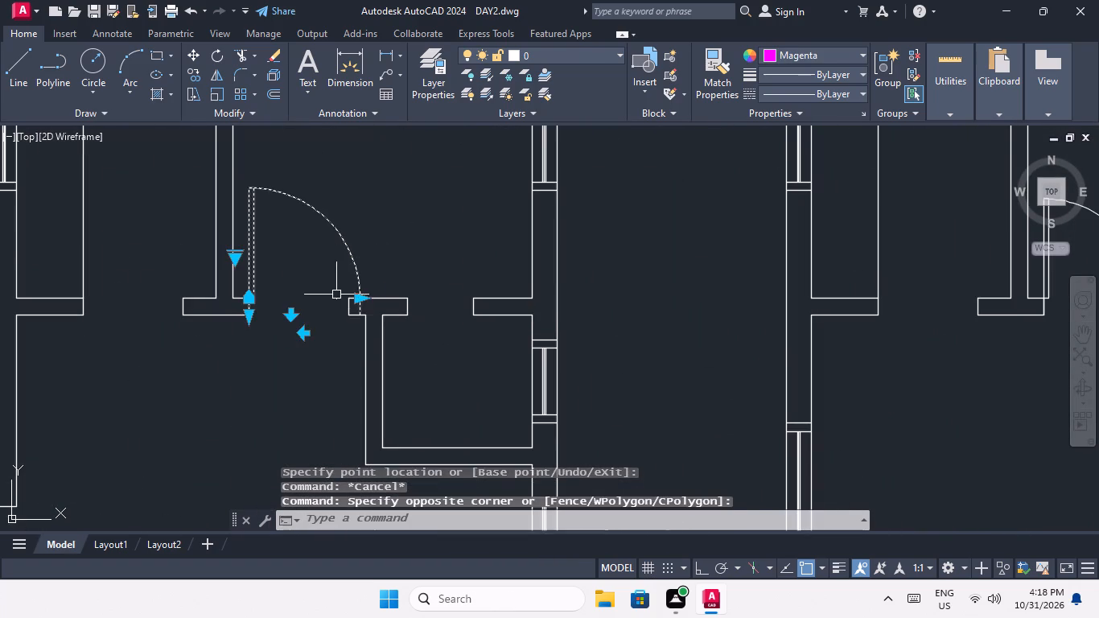
scroll(348, 309, up, 3)
drag(392, 265, 383, 271)
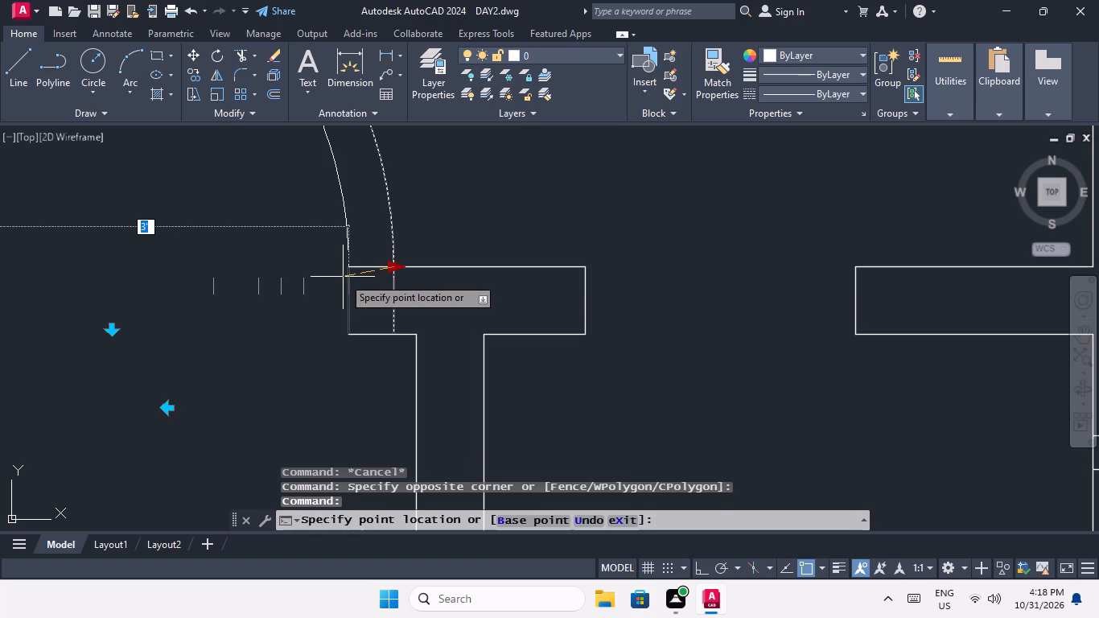
click(343, 277)
key(Escape)
Shrink the width of the fourth block's third-row, left-column door to the opening's wall edge.
scroll(353, 290, down, 4)
middle_drag(313, 330, 439, 264)
scroll(434, 262, down, 3)
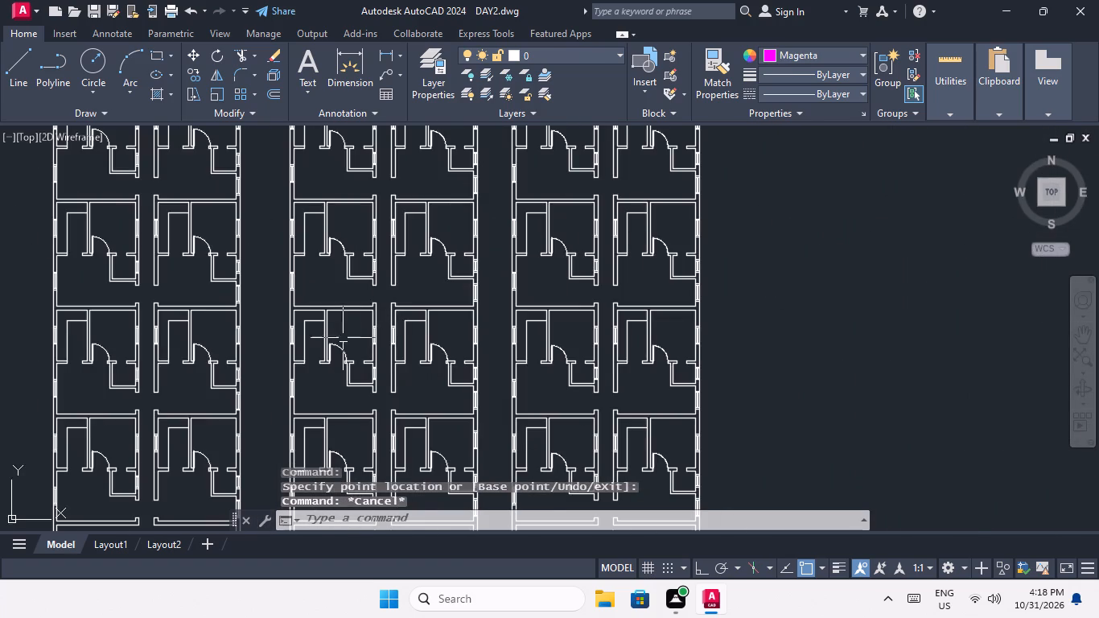
scroll(343, 356, up, 4)
middle_drag(335, 366, 339, 288)
scroll(360, 290, up, 3)
drag(389, 253, 349, 299)
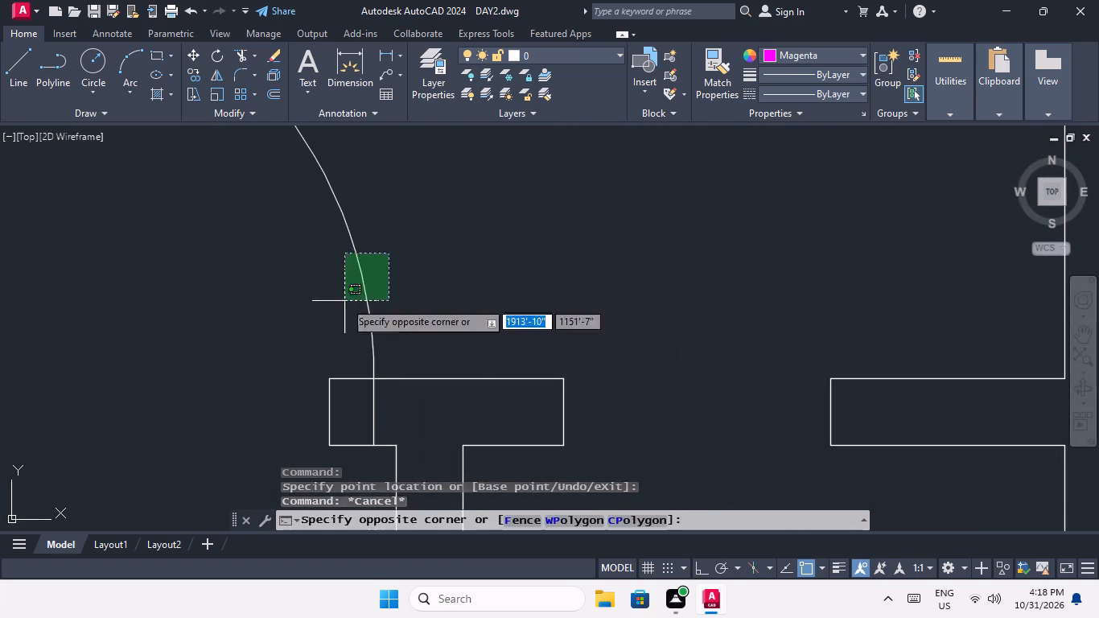
click(344, 301)
click(377, 375)
click(333, 366)
key(Escape)
Shrink the width of the fourth block's third-row, right-column door to the opening's wall edge.
scroll(353, 335, down, 4)
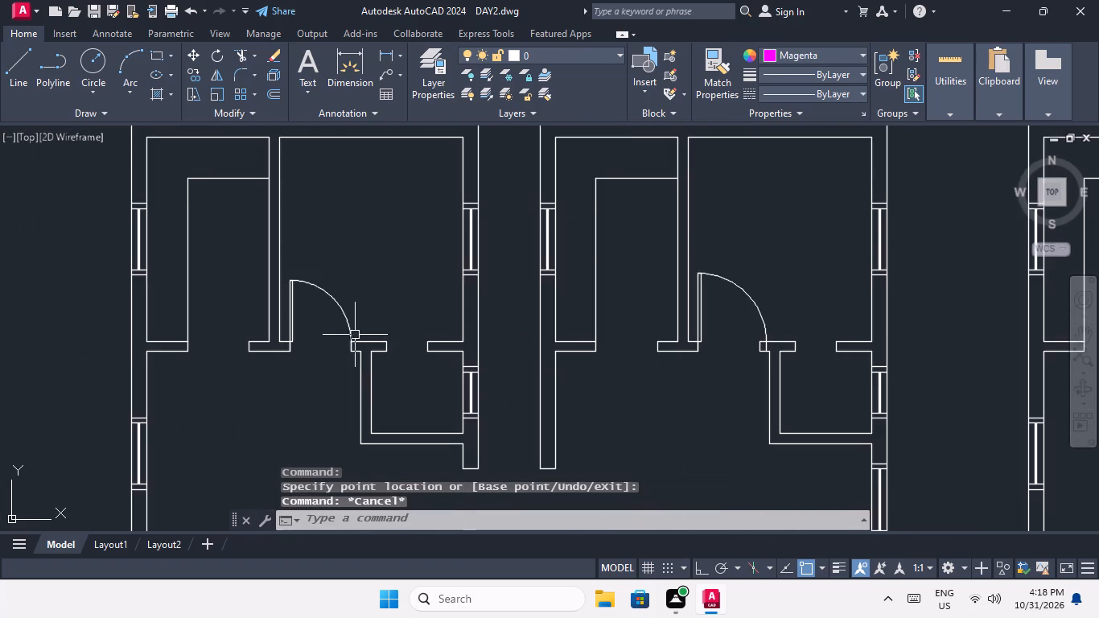
middle_drag(410, 330, 310, 334)
scroll(313, 320, down, 2)
scroll(453, 323, up, 3)
drag(467, 301, 419, 334)
click(417, 334)
scroll(450, 356, up, 4)
click(447, 310)
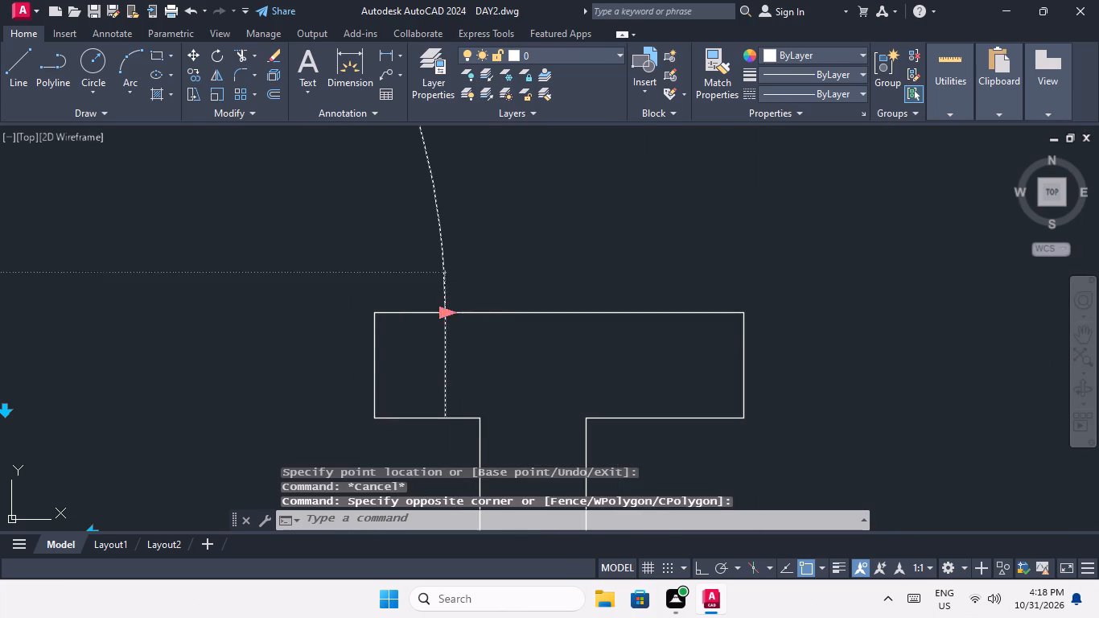
click(388, 328)
key(Escape)
Shrink the width of the fourth block's bottom-row, left-column door to 3', meeting the opening's wall edge.
scroll(405, 317, down, 5)
middle_drag(351, 364, 384, 338)
scroll(389, 319, down, 3)
middle_drag(374, 350, 393, 336)
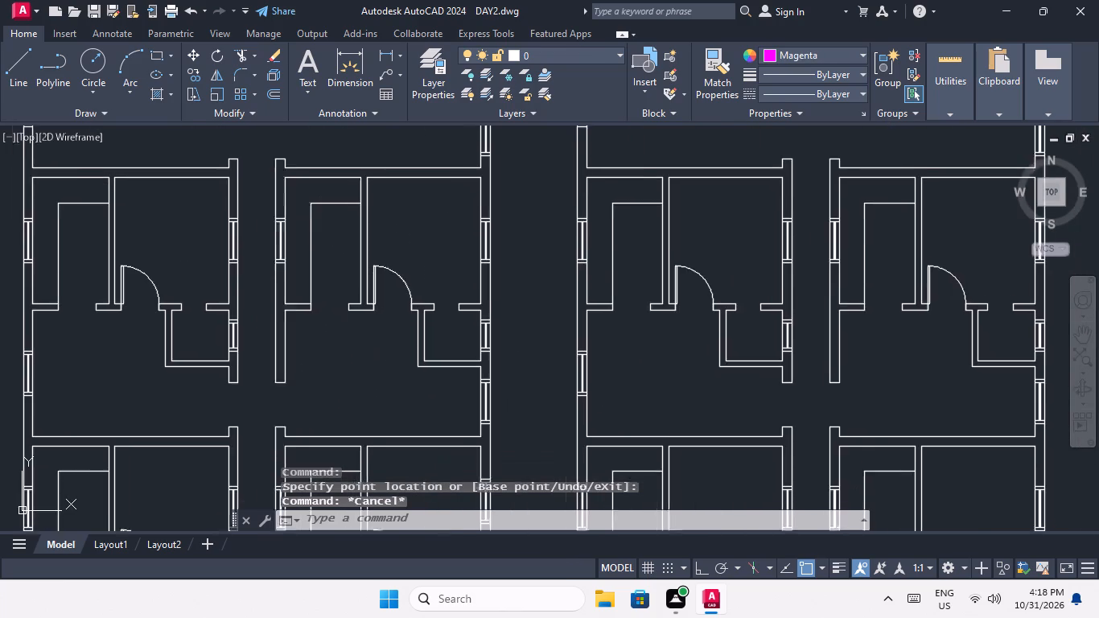
middle_drag(393, 336, 433, 299)
scroll(433, 290, down, 3)
middle_drag(399, 344, 388, 290)
scroll(369, 293, up, 8)
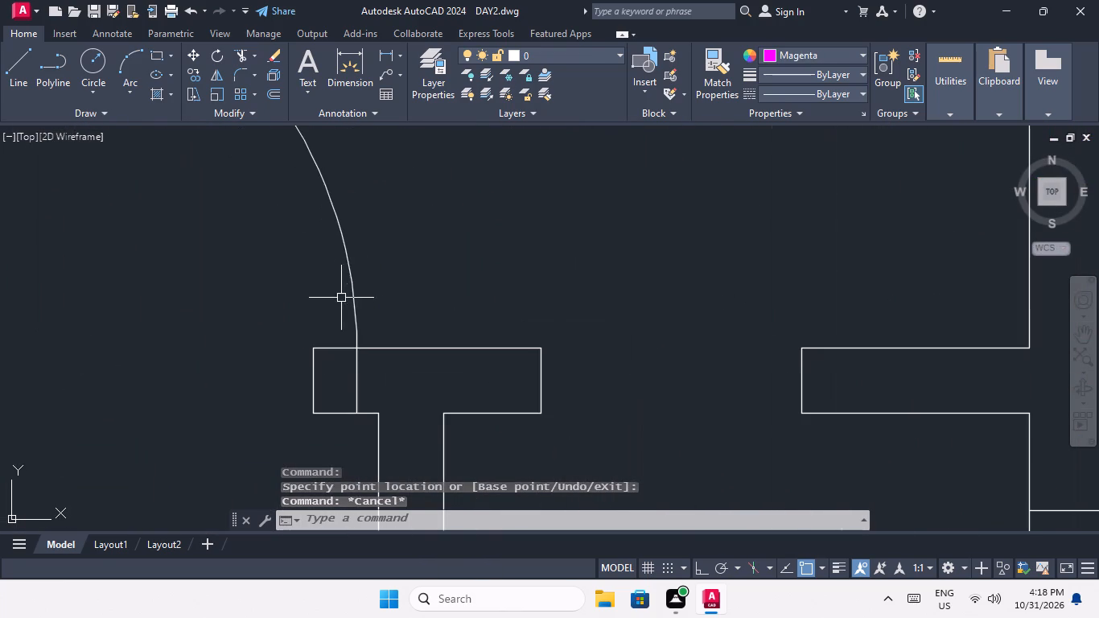
drag(388, 259, 356, 289)
click(333, 291)
click(356, 348)
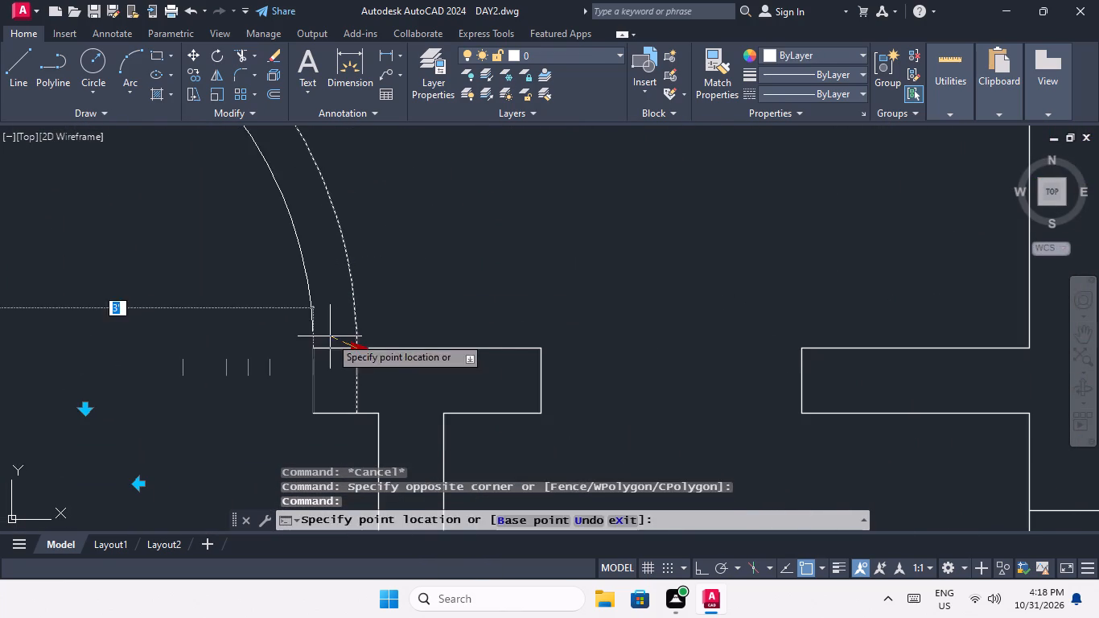
click(329, 336)
key(Escape)
Shrink the width of the fourth block's bottom-row, right-column door to the opening's wall edge.
scroll(338, 319, down, 4)
middle_drag(394, 318, 78, 360)
scroll(392, 352, up, 3)
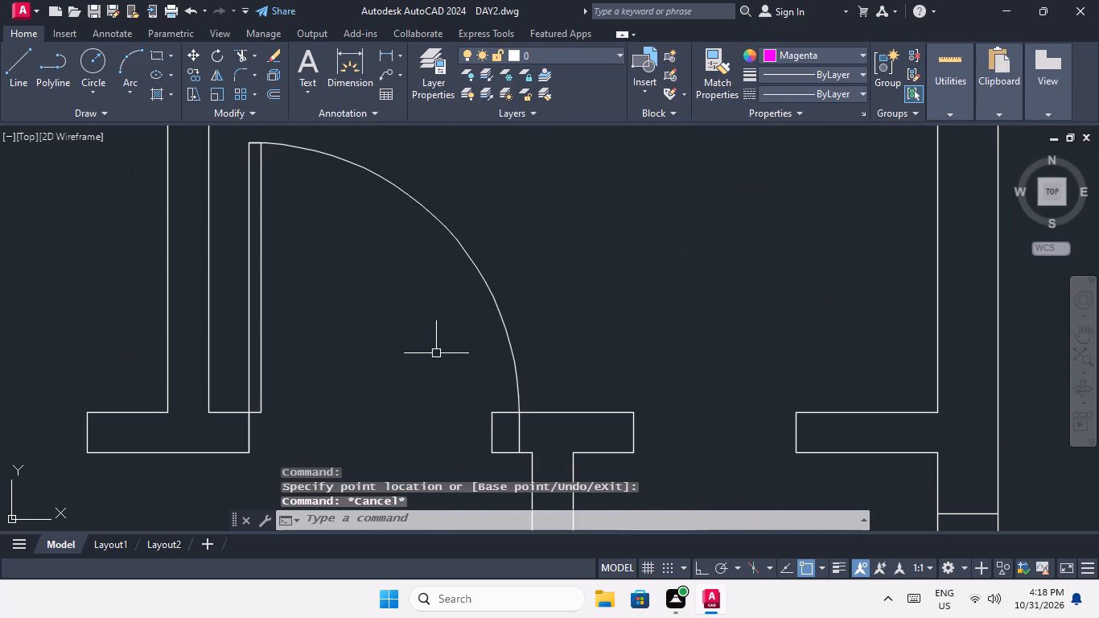
drag(529, 278, 462, 344)
click(461, 344)
drag(523, 410, 501, 410)
click(480, 408)
key(Escape)
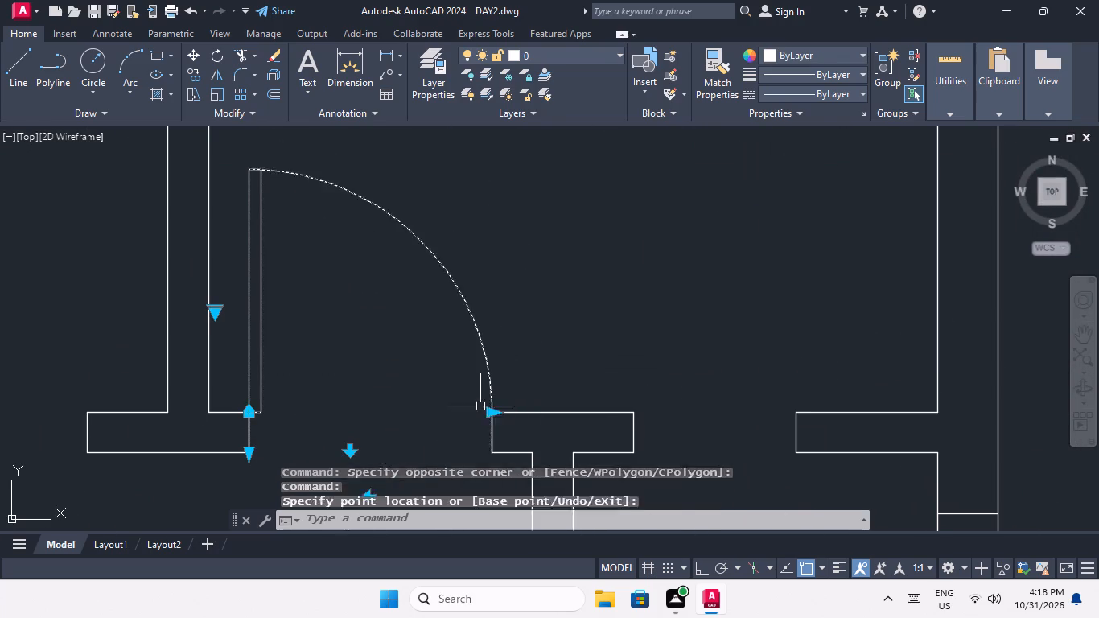
Shrink the width of the third block's bottom-row, right-column door to the opening's wall edge.
scroll(510, 356, down, 4)
middle_drag(464, 371, 520, 346)
scroll(492, 346, down, 3)
middle_drag(479, 373, 447, 425)
scroll(450, 361, up, 3)
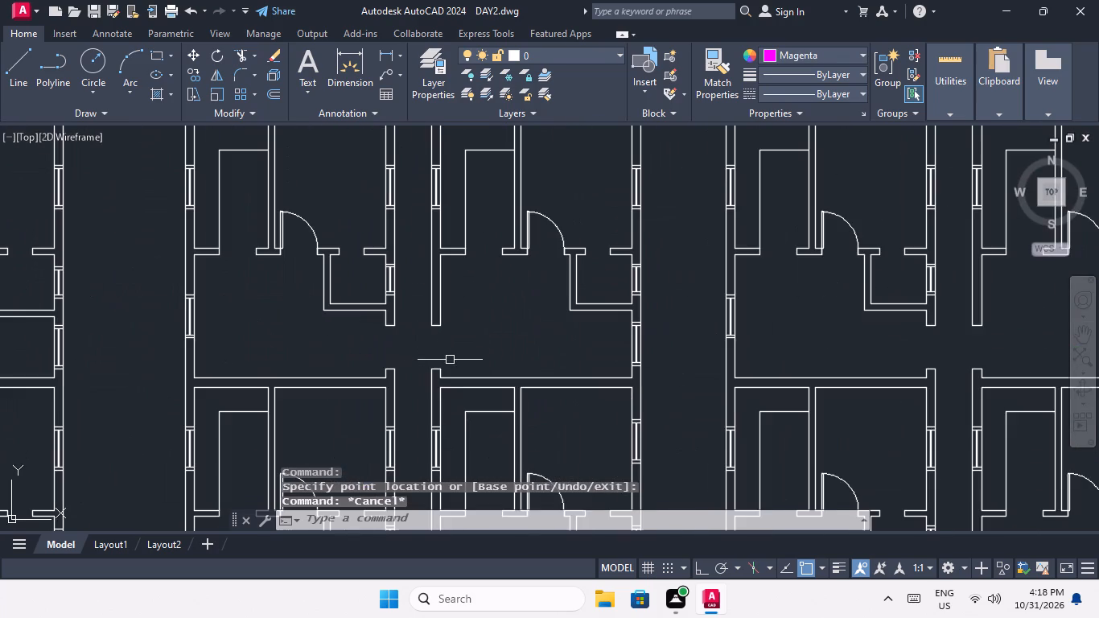
middle_drag(437, 345, 529, 340)
scroll(525, 338, down, 2)
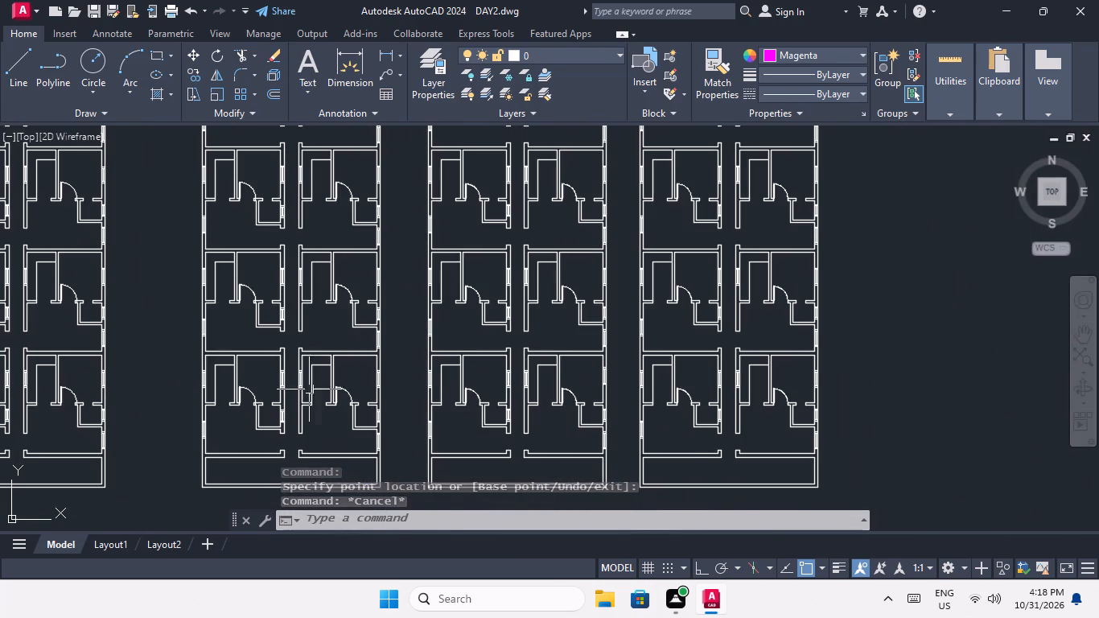
scroll(348, 405, up, 8)
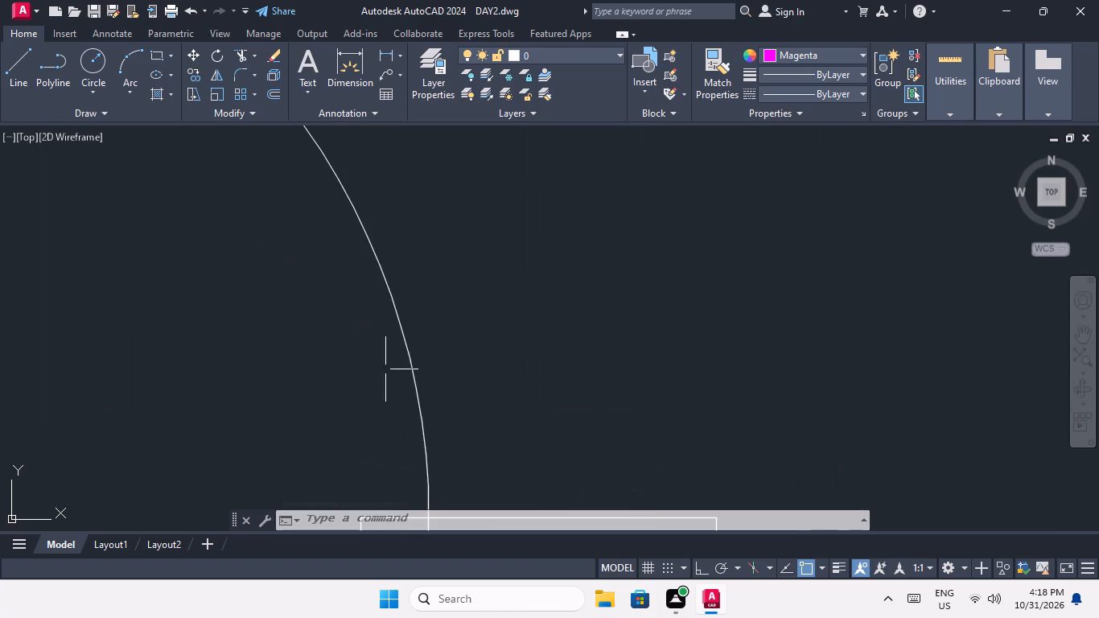
middle_drag(370, 367, 372, 288)
scroll(373, 304, down, 2)
drag(413, 290, 393, 301)
click(362, 313)
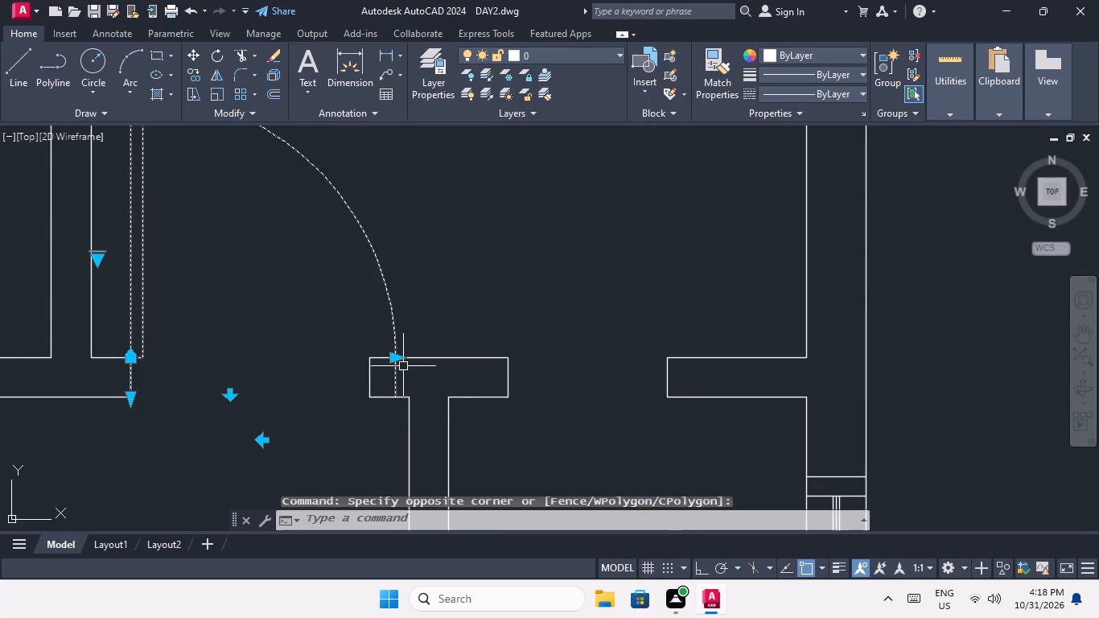
scroll(388, 358, up, 1)
click(398, 360)
click(365, 371)
key(Escape)
Shrink the width of the third block's bottom-row, left-column door to the opening's wall edge.
scroll(378, 353, down, 2)
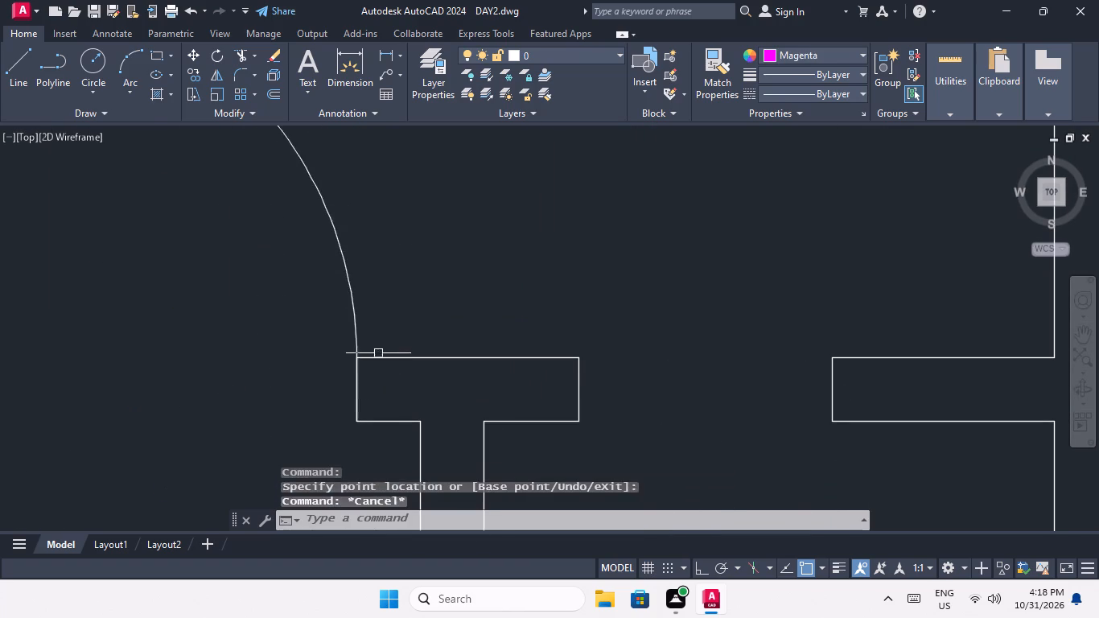
scroll(378, 353, down, 2)
middle_drag(352, 367, 450, 356)
scroll(429, 353, down, 2)
scroll(299, 353, up, 4)
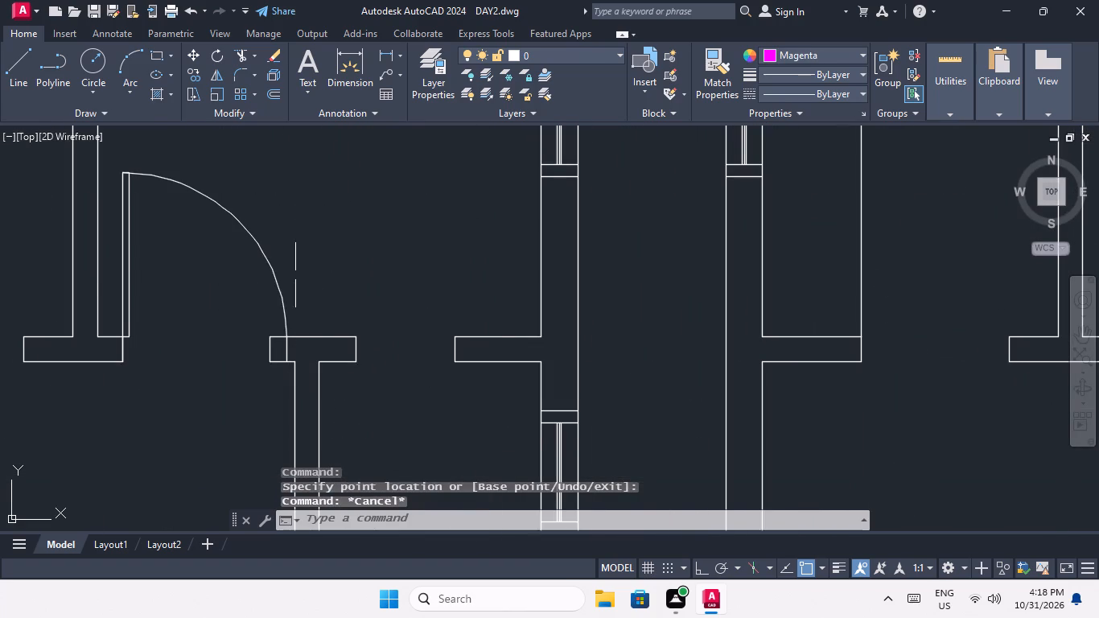
drag(298, 270, 255, 310)
click(253, 311)
scroll(282, 334, up, 4)
drag(308, 362, 285, 377)
click(225, 384)
key(Escape)
Shrink the width of the third block's third-row, left-column door to the opening's wall edge.
scroll(282, 336, down, 8)
middle_drag(325, 371, 286, 468)
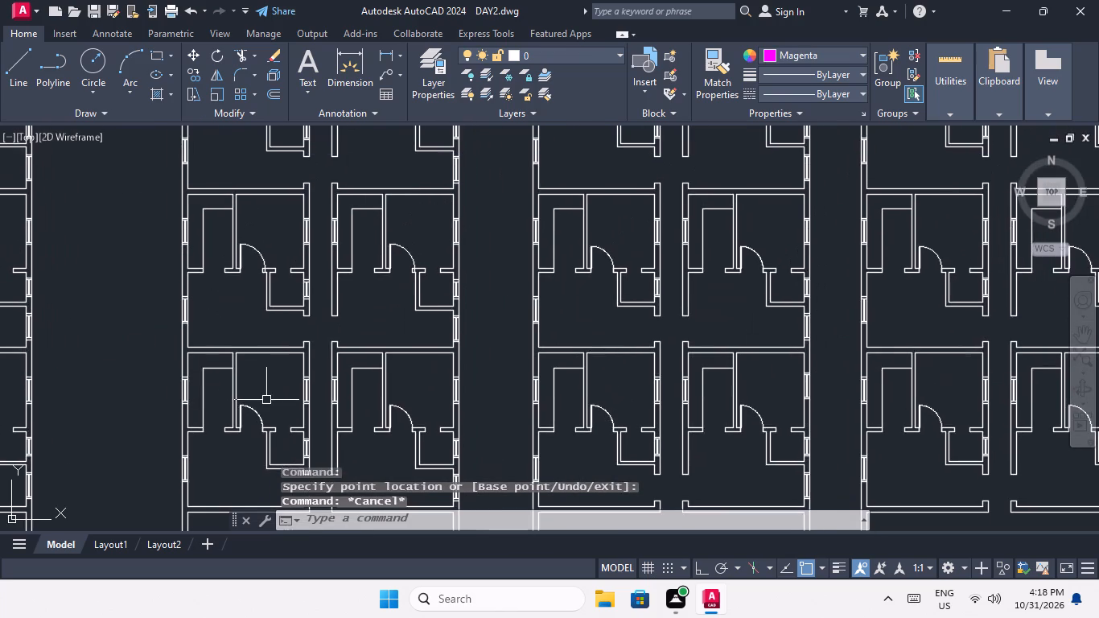
scroll(274, 237, up, 4)
middle_drag(205, 372, 239, 252)
drag(248, 260, 197, 295)
click(196, 295)
scroll(215, 304, up, 3)
drag(307, 365, 295, 372)
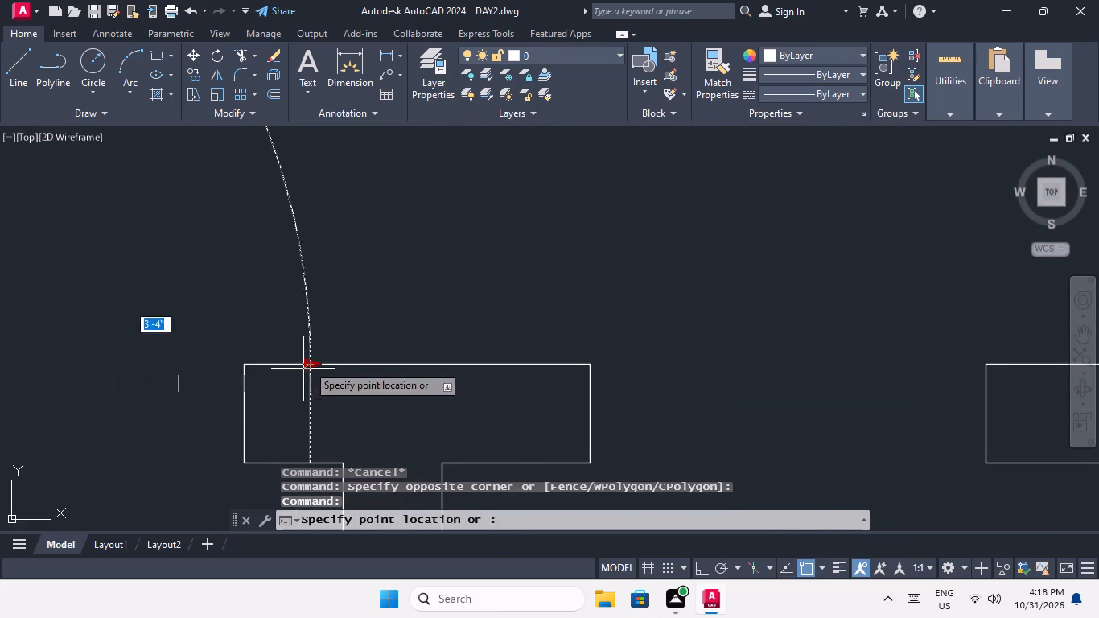
click(240, 371)
key(Escape)
Shrink the width of the third block's third-row, right-column door to the opening's wall edge.
scroll(267, 305, down, 5)
middle_drag(294, 306, 12, 332)
scroll(359, 349, up, 2)
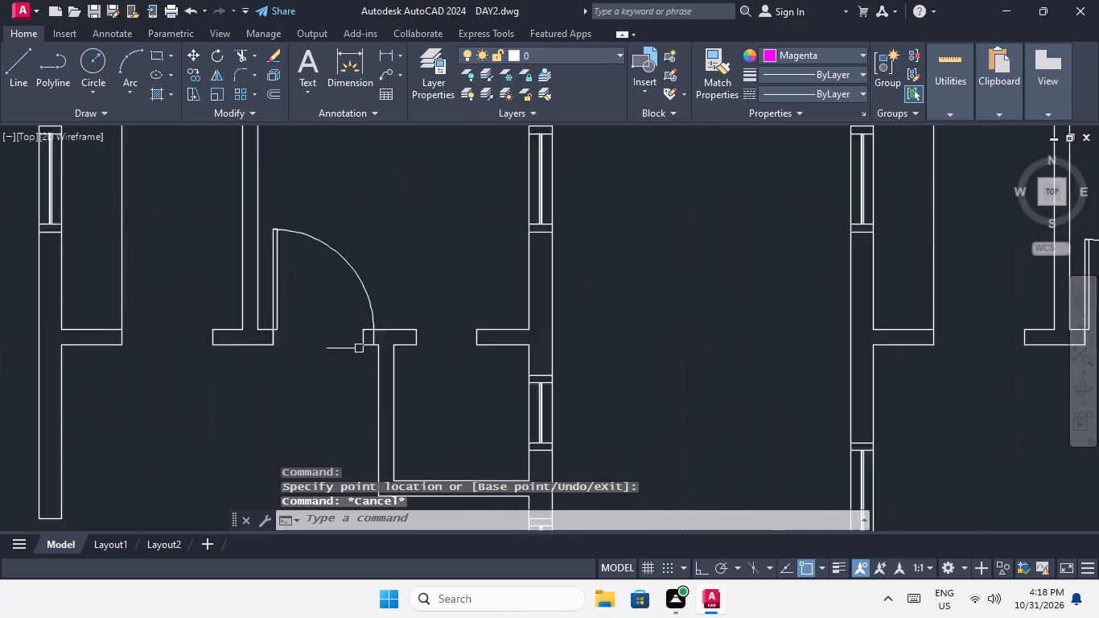
scroll(359, 348, up, 1)
drag(418, 232, 364, 272)
drag(358, 273, 363, 283)
scroll(393, 306, up, 3)
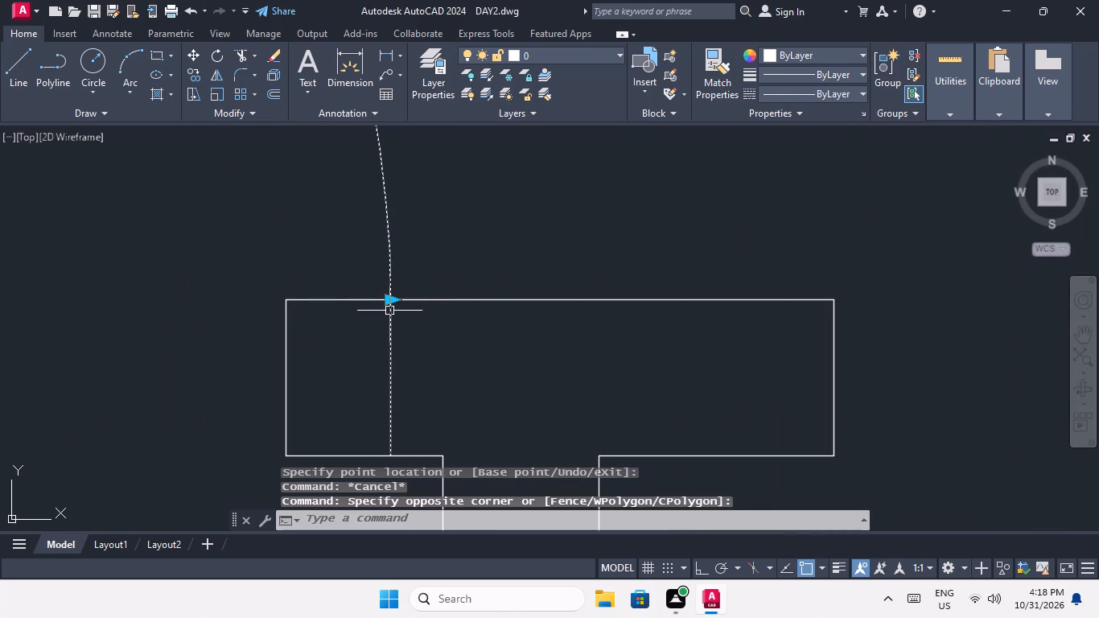
drag(390, 303, 385, 313)
click(287, 325)
key(Escape)
Shrink the width of the third block's second-row, right-column door to 3', meeting the opening's wall edge.
scroll(300, 330, down, 7)
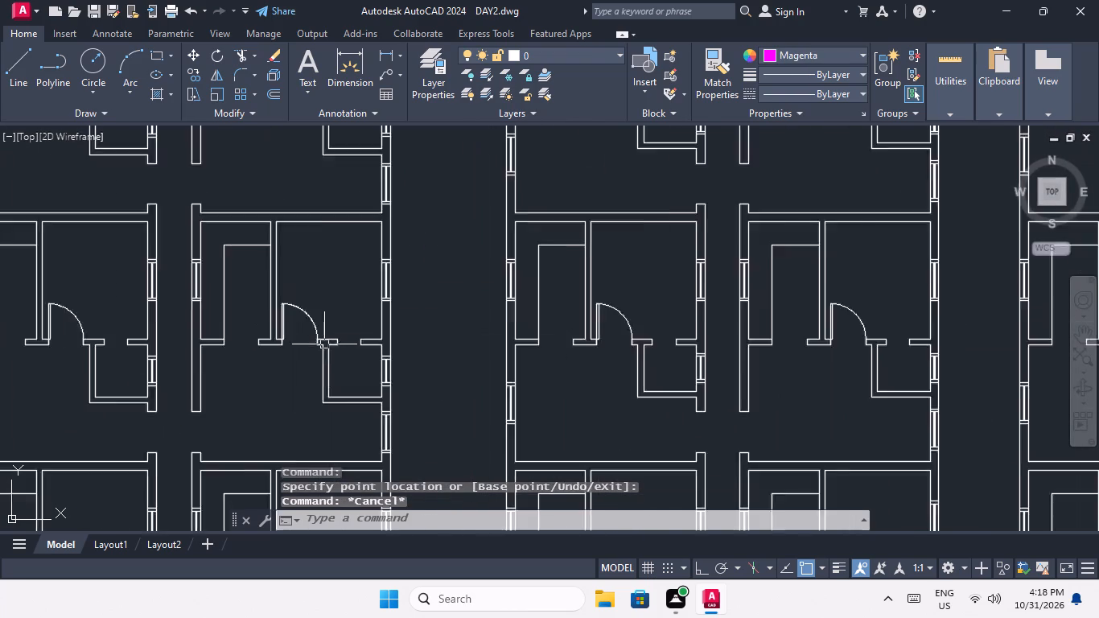
scroll(325, 347, down, 2)
scroll(303, 186, up, 3)
middle_drag(350, 214, 301, 319)
scroll(333, 284, up, 2)
drag(373, 258, 307, 314)
click(306, 312)
scroll(342, 362, up, 2)
drag(341, 363, 328, 369)
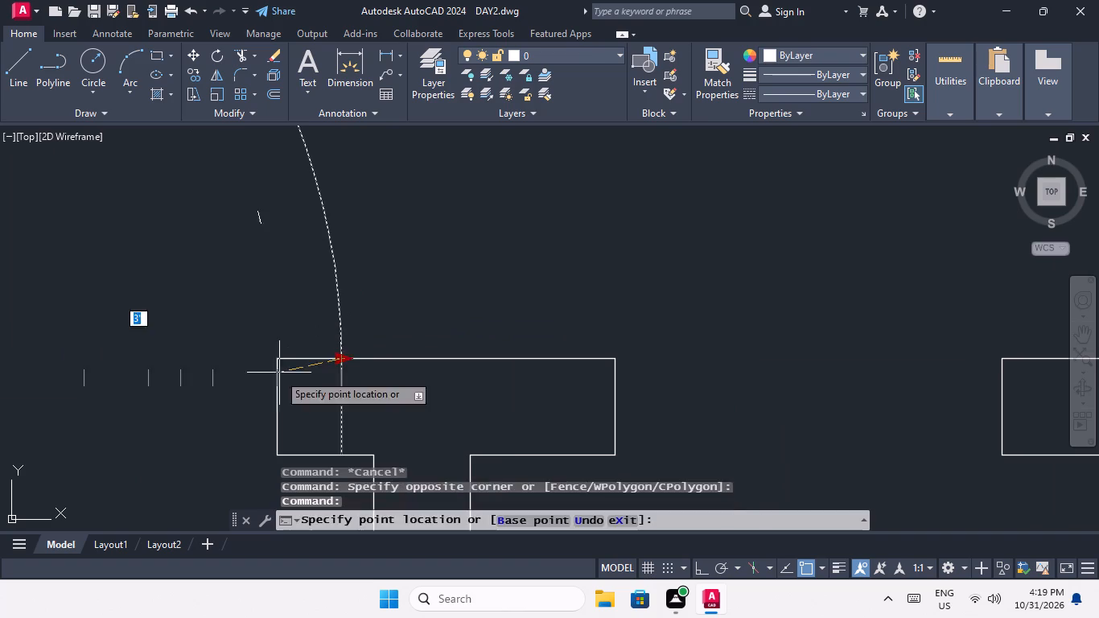
click(277, 373)
key(Escape)
Shrink the width of the third block's second-row, left-column door to the opening's wall edge.
scroll(308, 325, down, 4)
middle_drag(294, 378, 436, 362)
scroll(434, 350, down, 3)
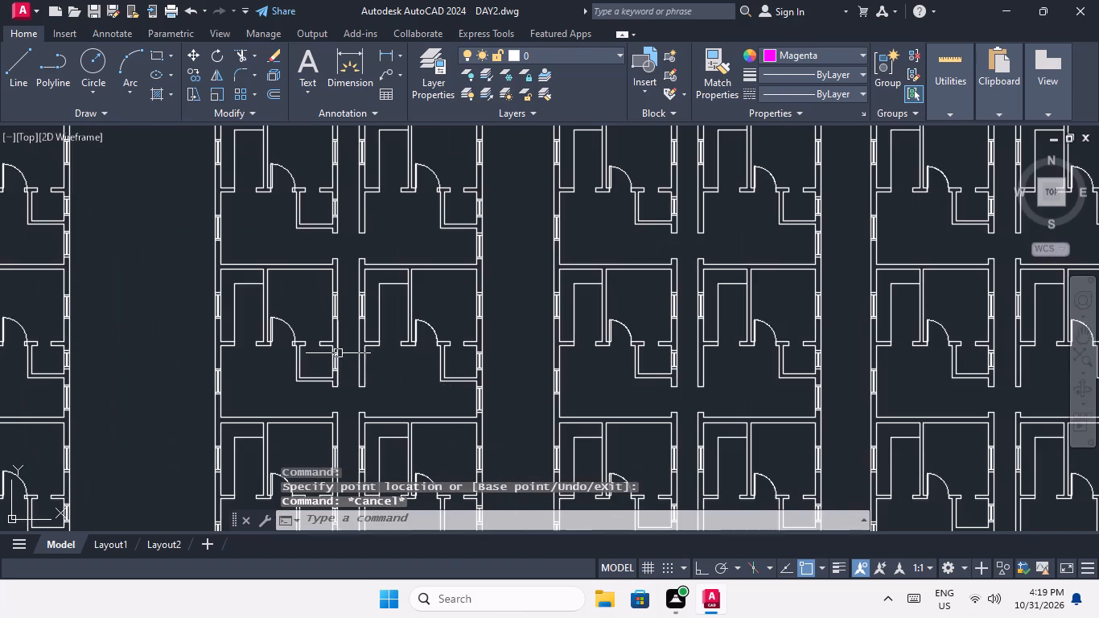
scroll(294, 336, up, 5)
drag(303, 331, 256, 376)
click(256, 376)
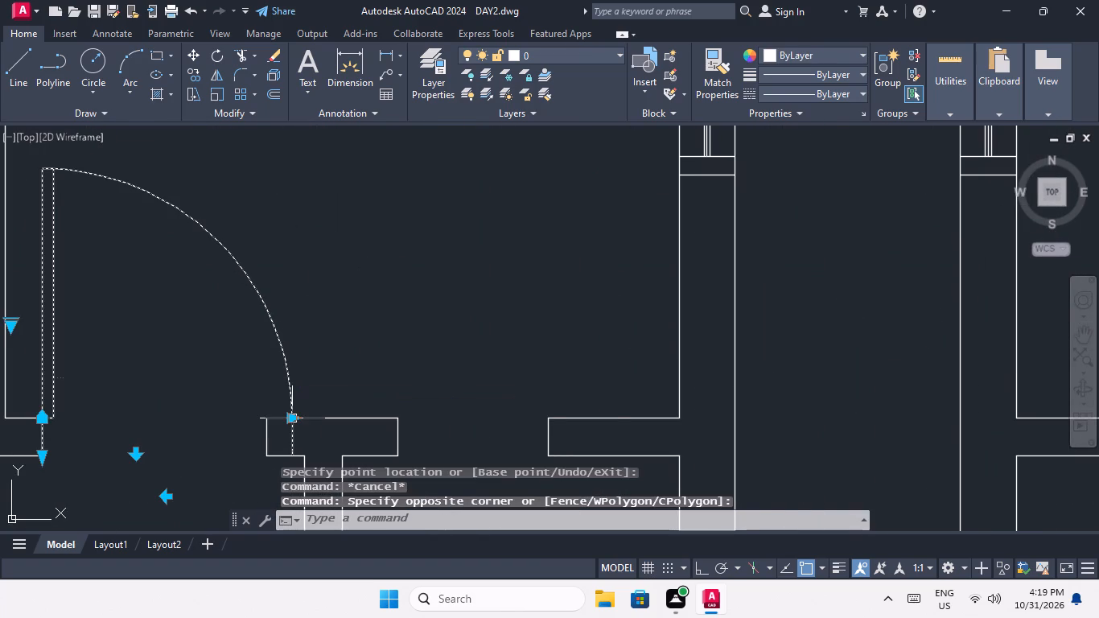
middle_drag(289, 418, 300, 335)
drag(305, 340, 289, 344)
click(280, 345)
key(Escape)
Shrink the width of the third block's top-row, left-column door to the opening's wall edge.
scroll(302, 341, down, 4)
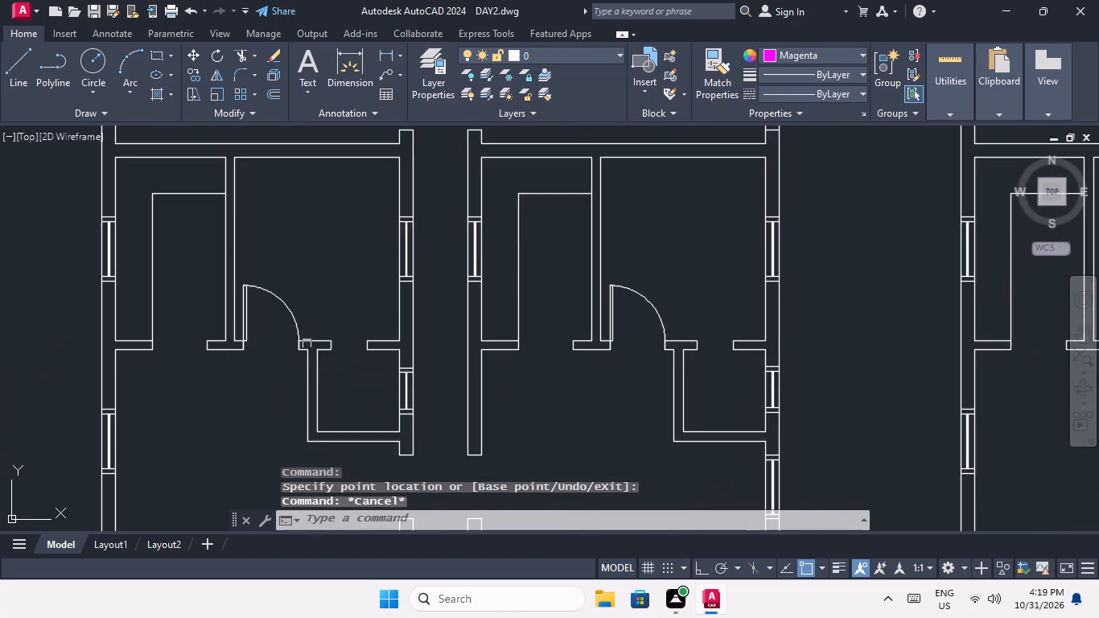
middle_drag(344, 345, 297, 450)
scroll(326, 322, down, 3)
middle_drag(337, 343, 320, 426)
scroll(283, 341, up, 5)
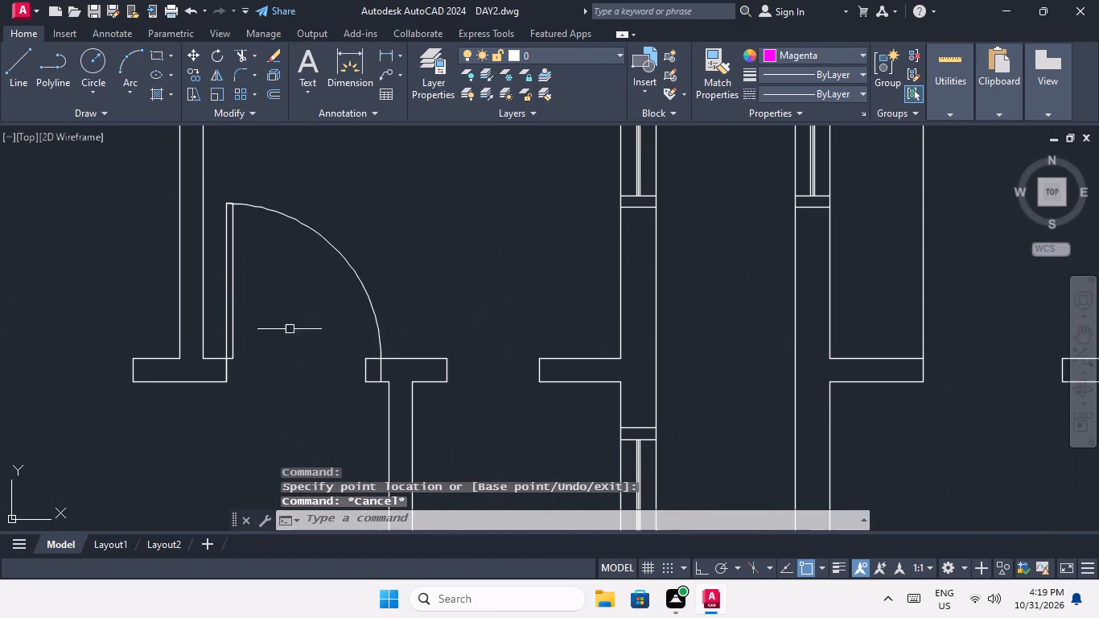
drag(403, 281, 347, 352)
click(346, 345)
scroll(383, 361, up, 3)
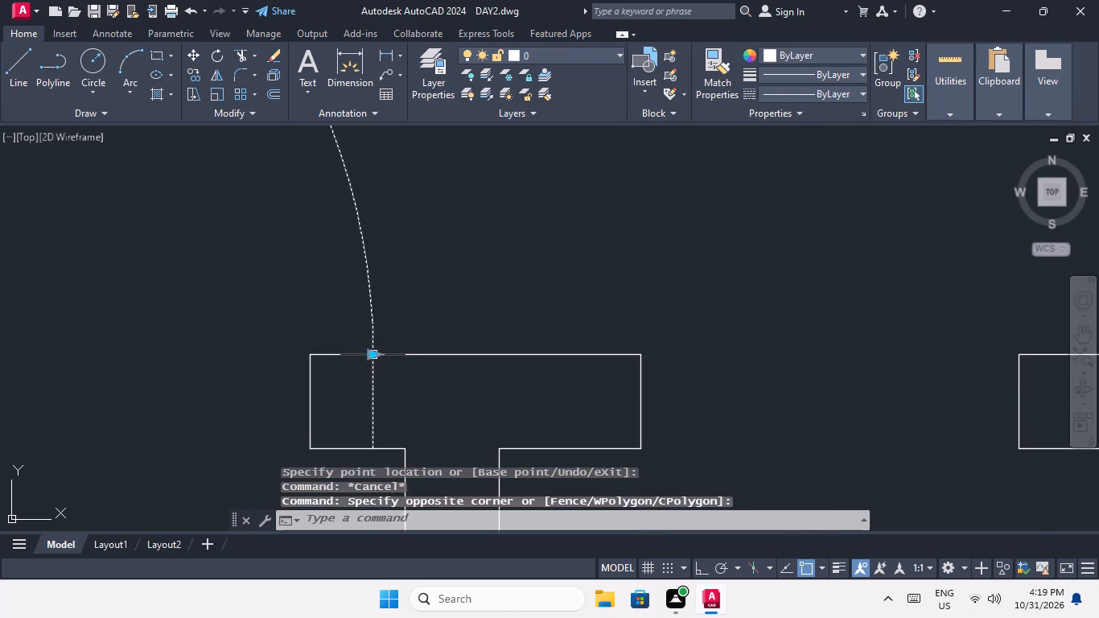
drag(372, 354, 353, 365)
click(306, 377)
key(Escape)
Shrink the width of the third block's top-row, right-column door to the opening's wall edge.
scroll(335, 334, down, 5)
middle_drag(241, 359, 139, 363)
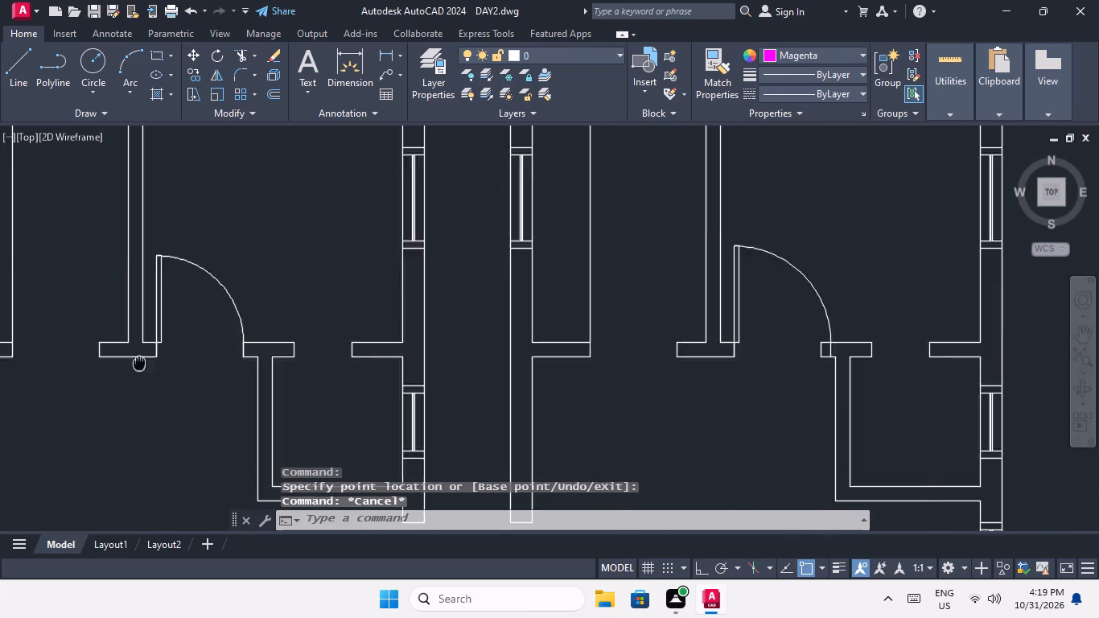
middle_drag(139, 363, 110, 357)
scroll(241, 304, down, 3)
middle_drag(434, 320, 256, 337)
scroll(182, 332, up, 5)
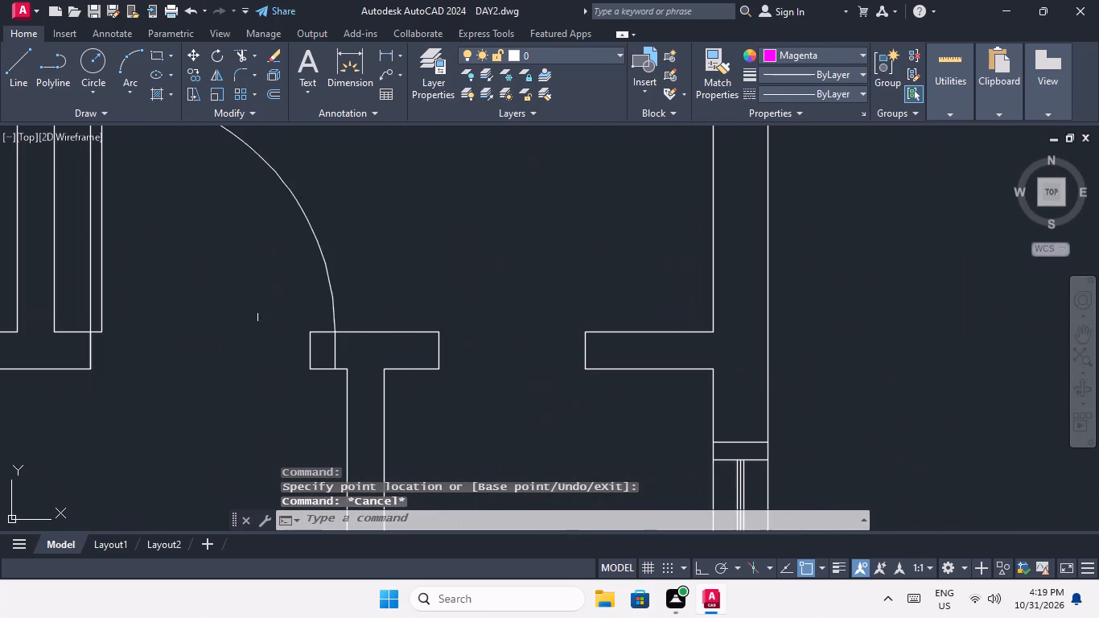
scroll(308, 300, up, 1)
drag(371, 267, 319, 300)
click(316, 302)
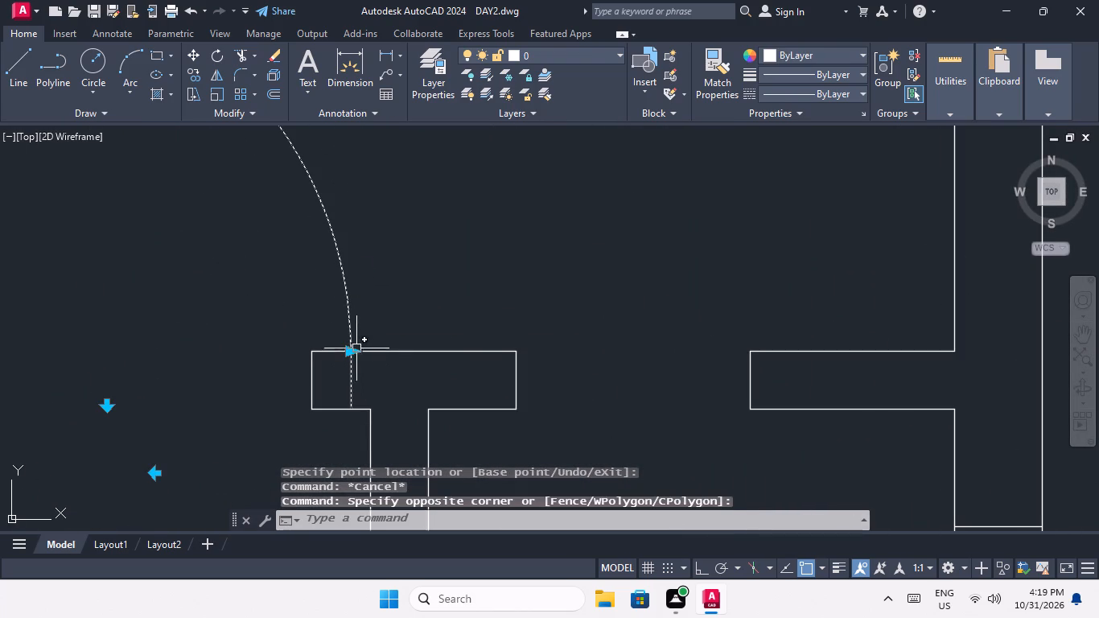
click(348, 351)
click(299, 371)
key(Escape)
In the first block beside the plain plan, shrink the top-row, right-column door's width to the opening's wall edge.
scroll(340, 342, down, 5)
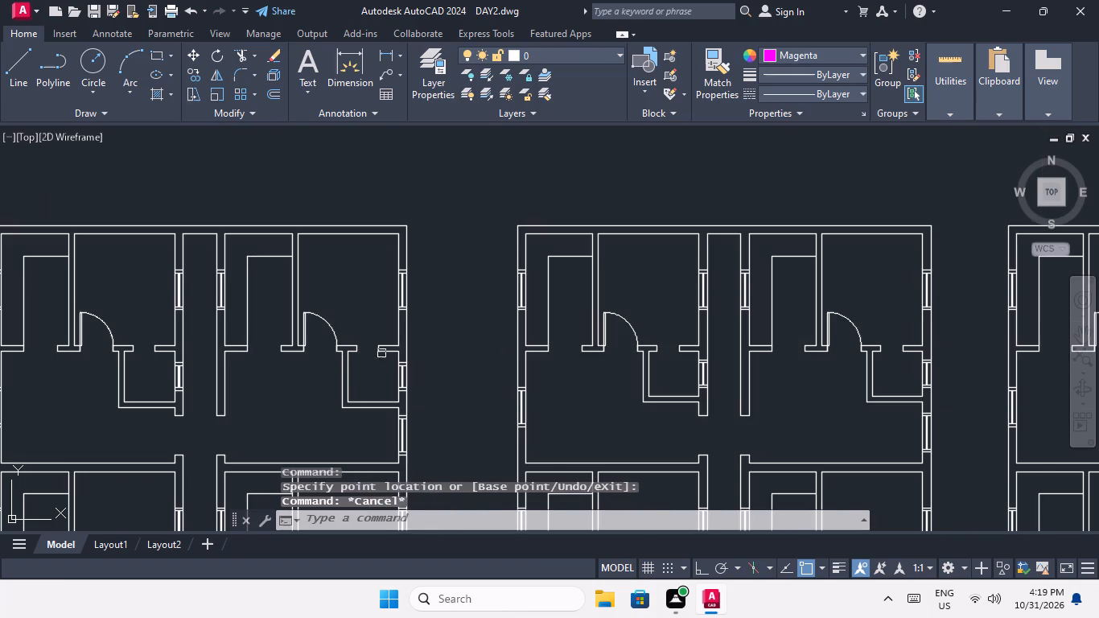
middle_drag(279, 396, 448, 350)
scroll(410, 334, down, 4)
middle_drag(398, 352, 574, 312)
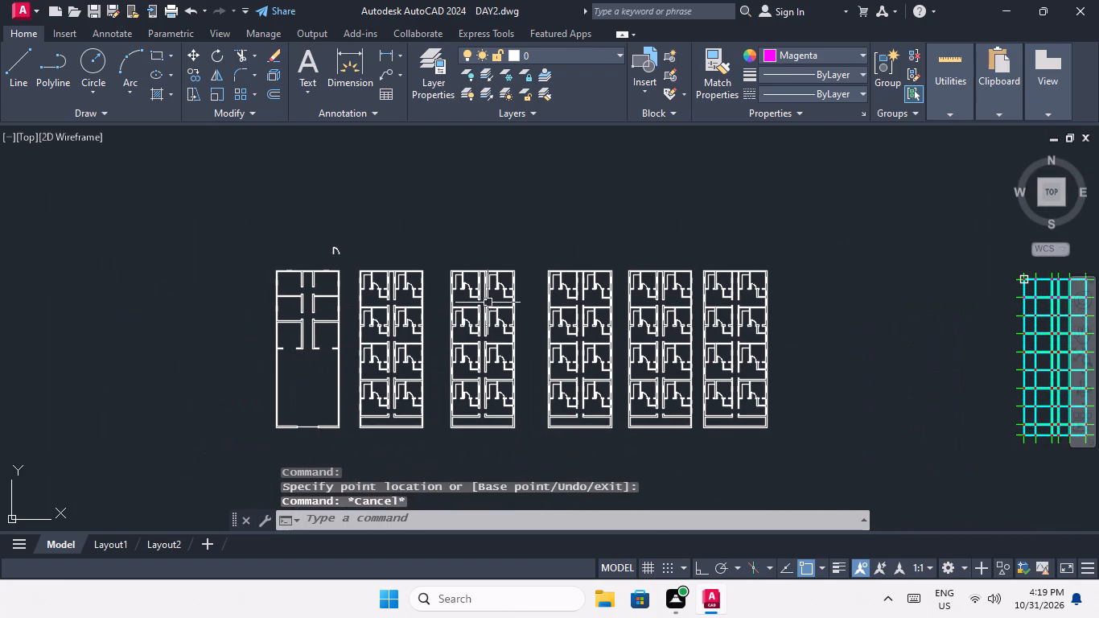
scroll(420, 280, up, 5)
middle_drag(317, 368, 427, 302)
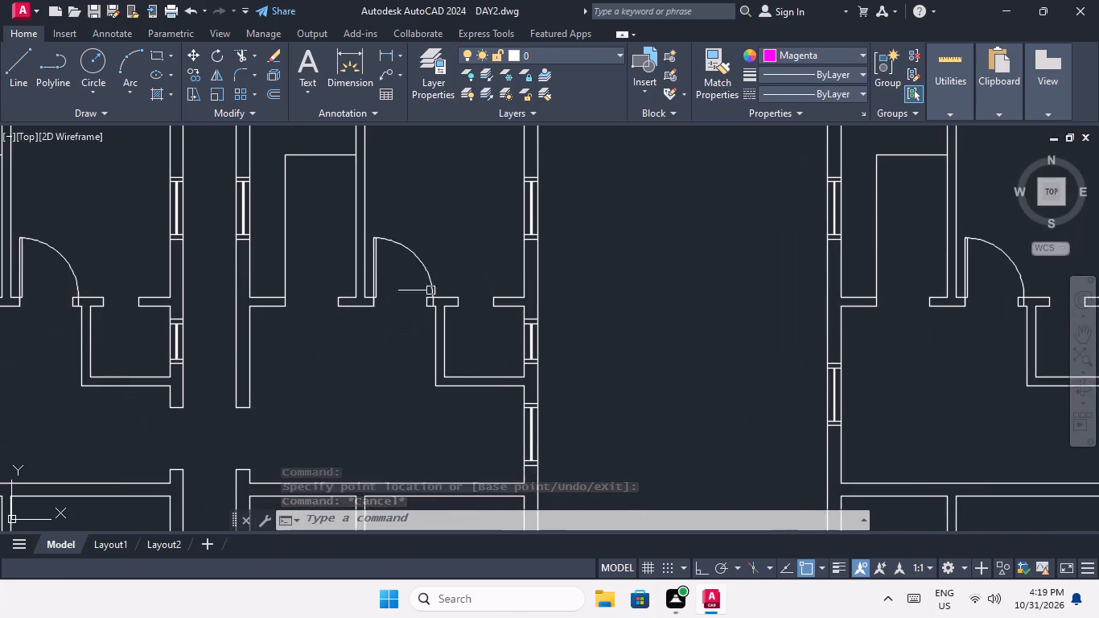
scroll(425, 275, up, 3)
drag(478, 245, 433, 293)
click(420, 300)
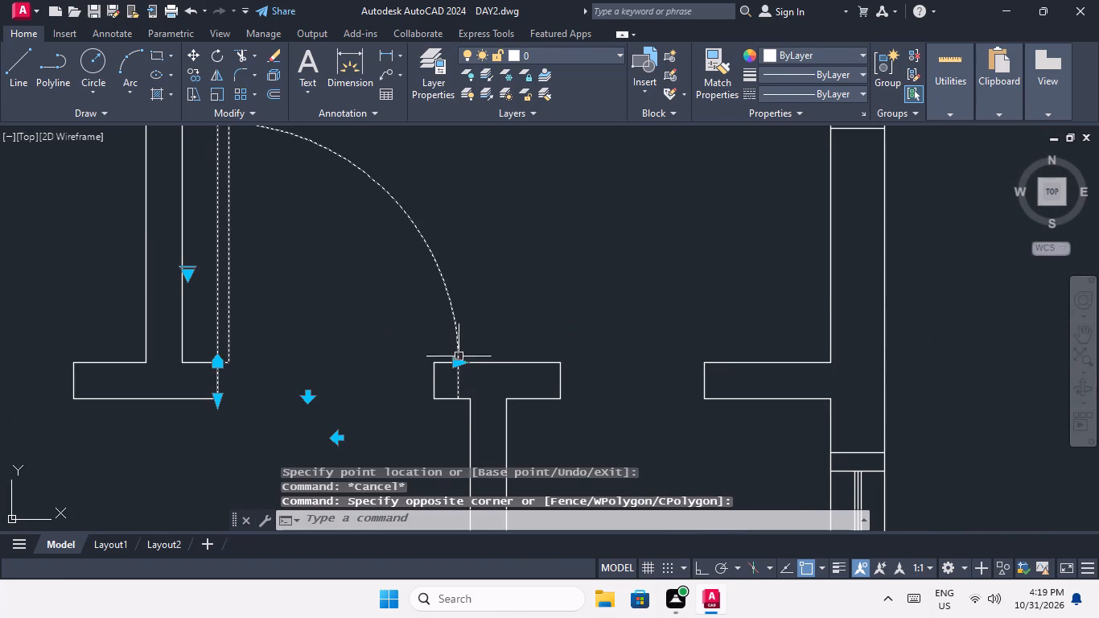
click(456, 364)
click(426, 373)
key(space)
scroll(451, 333, down, 3)
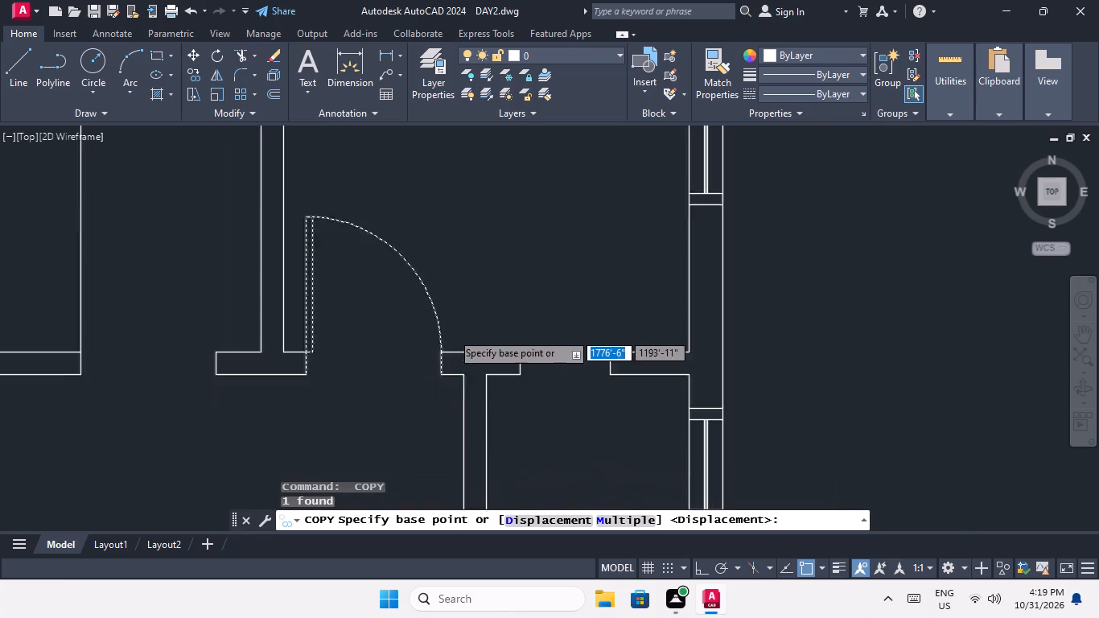
middle_drag(417, 364, 414, 256)
key(Escape)
Shrink the width of the first block's second-row, right-column door to 3', meeting the opening's wall edge.
scroll(414, 303, down, 3)
middle_drag(425, 352, 416, 268)
scroll(413, 307, up, 4)
middle_drag(412, 270, 410, 352)
scroll(406, 299, up, 1)
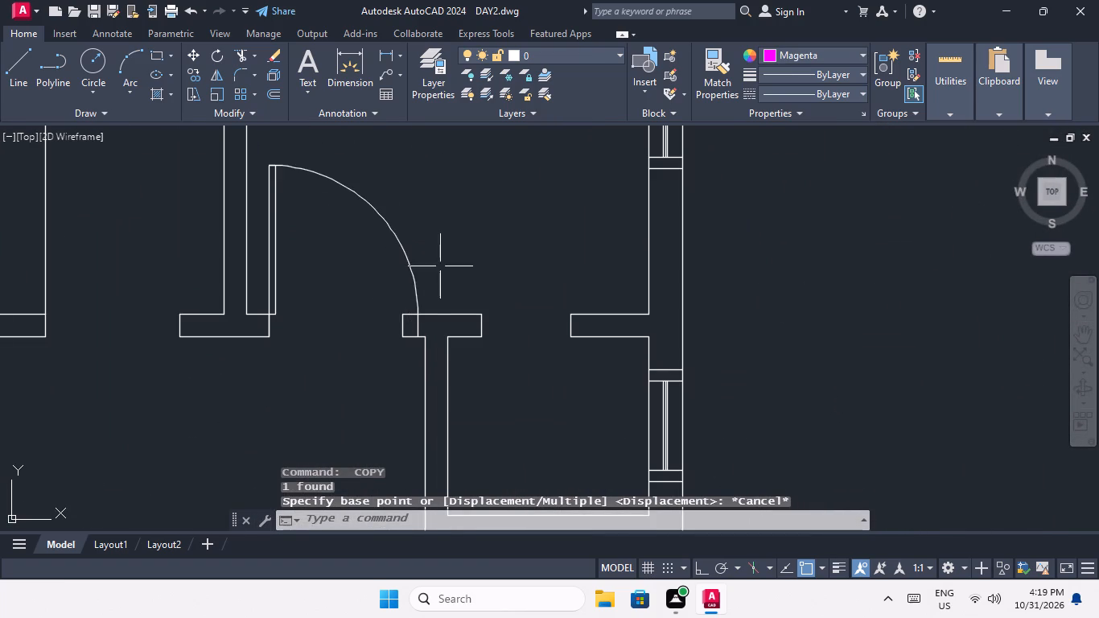
drag(440, 266, 418, 284)
click(401, 289)
scroll(416, 318, up, 2)
drag(417, 311, 408, 315)
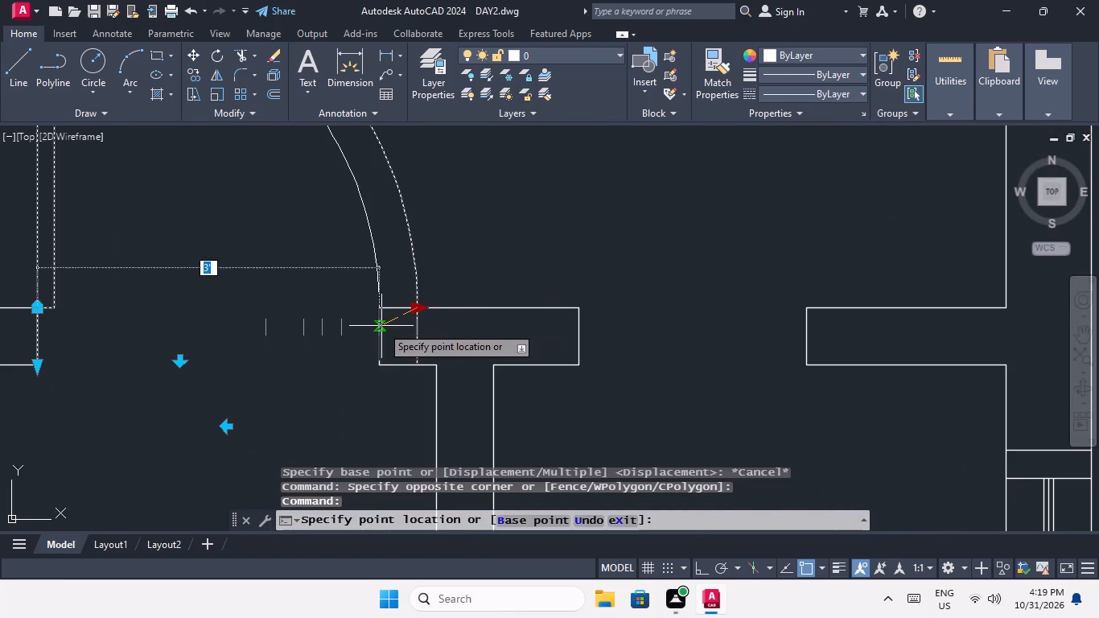
click(381, 326)
key(Escape)
Shrink the width of the first block's third-row, right-column door to the opening's wall edge.
scroll(408, 297, down, 3)
middle_drag(367, 339, 481, 337)
scroll(461, 315, down, 3)
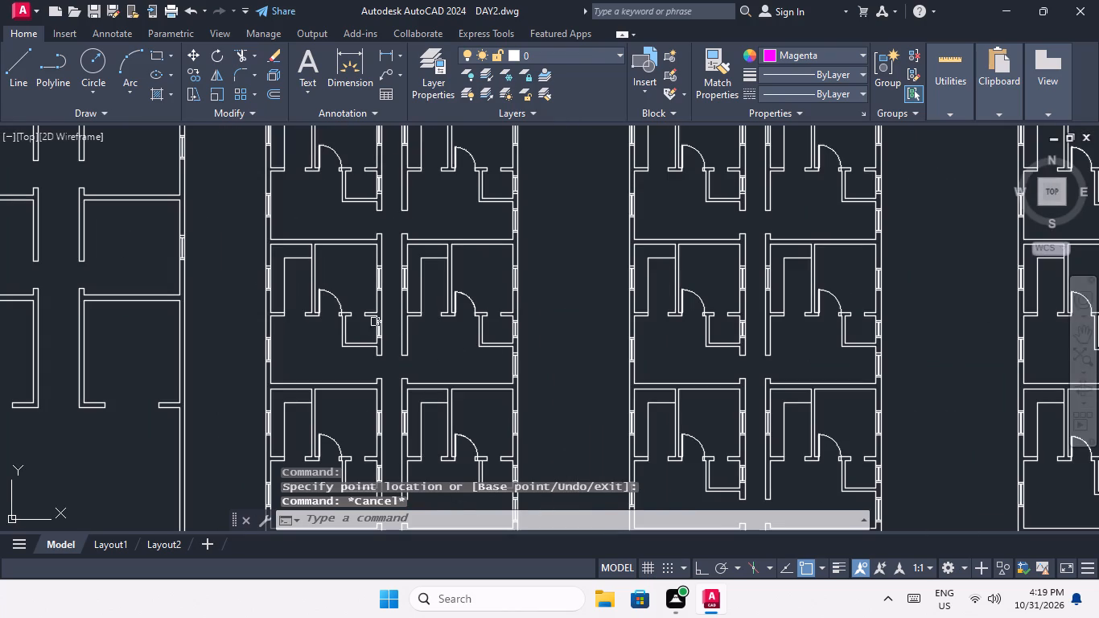
middle_click(372, 323)
middle_drag(494, 405, 418, 234)
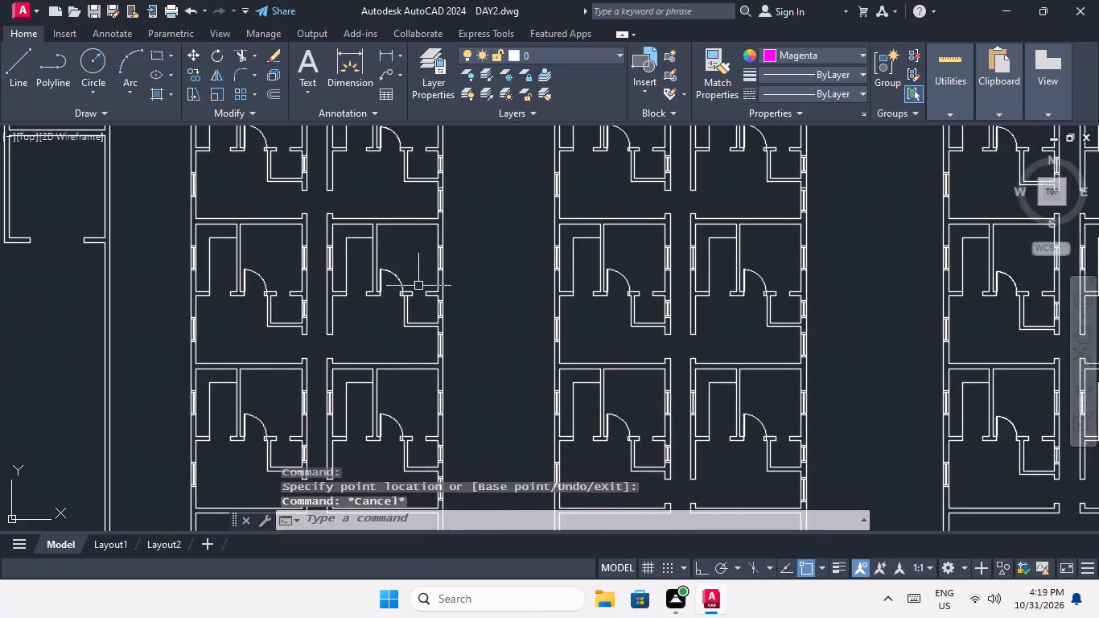
scroll(410, 282, up, 4)
drag(397, 270, 343, 310)
click(307, 323)
scroll(353, 344, up, 3)
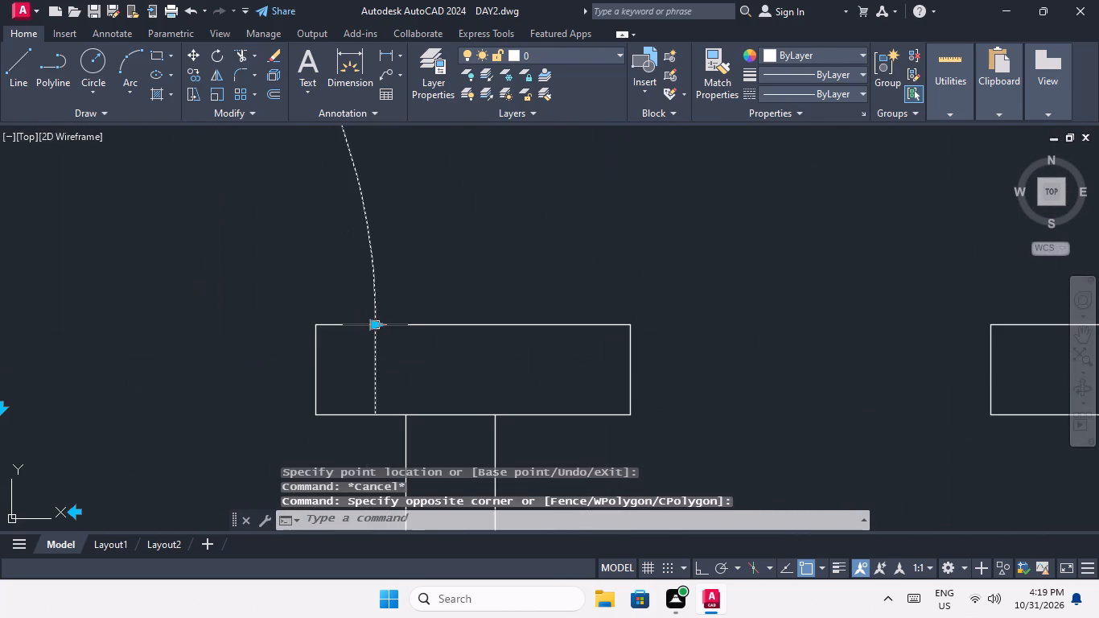
drag(373, 320, 365, 331)
click(327, 346)
key(Escape)
Shrink the width of the first block's bottom-row, right-column door to the opening's wall edge.
scroll(377, 256, down, 4)
middle_drag(360, 304, 363, 249)
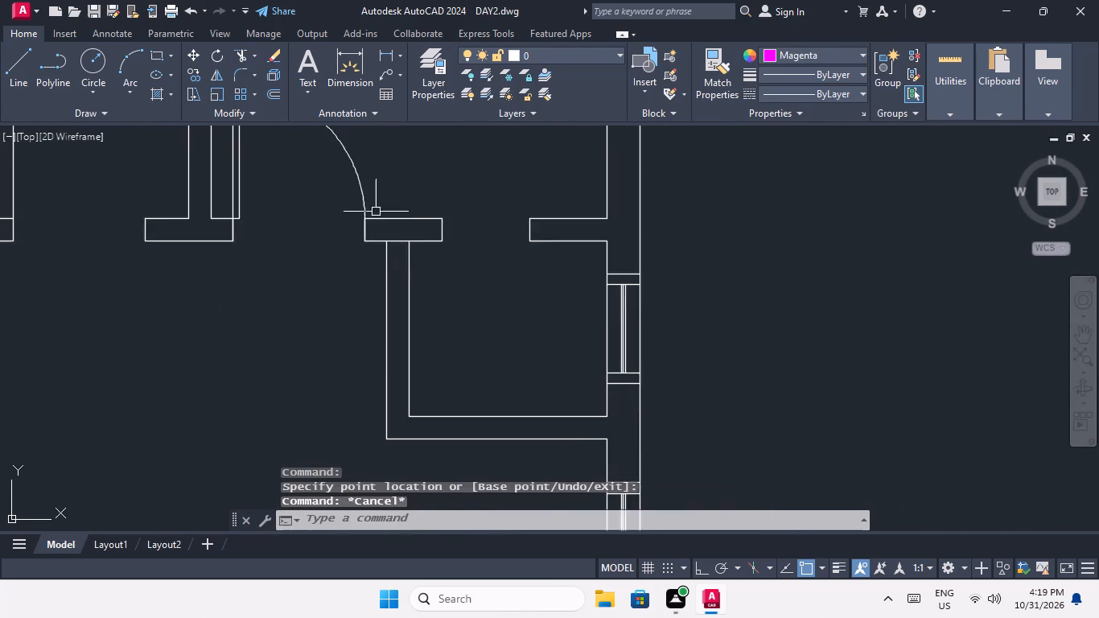
scroll(380, 217, down, 4)
middle_drag(387, 377, 379, 283)
scroll(369, 285, up, 4)
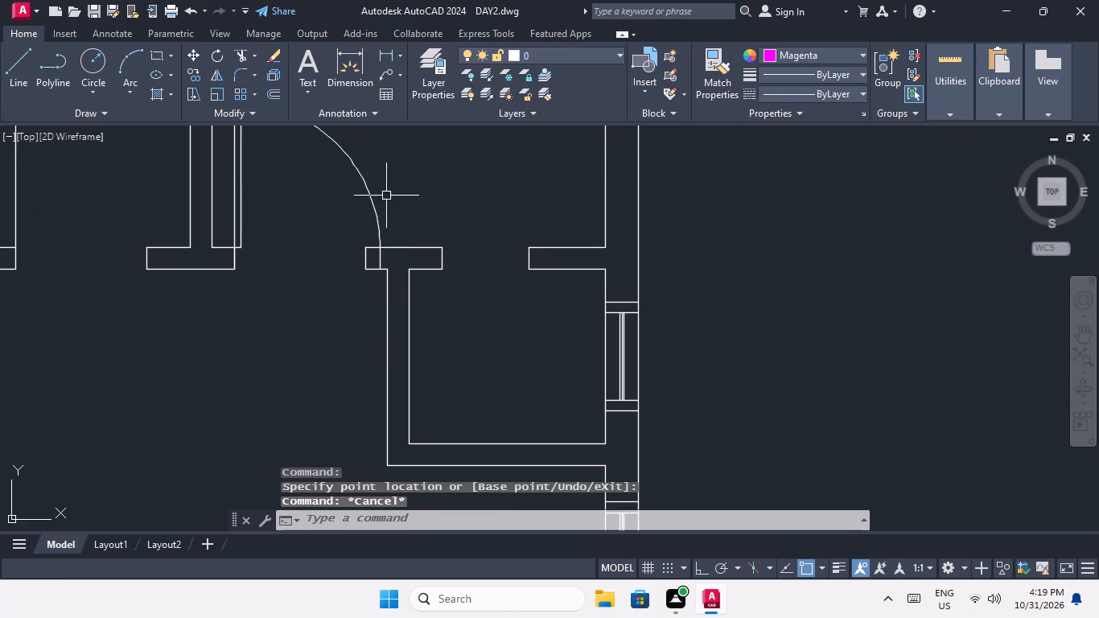
drag(386, 195, 368, 225)
click(362, 226)
click(377, 249)
click(364, 257)
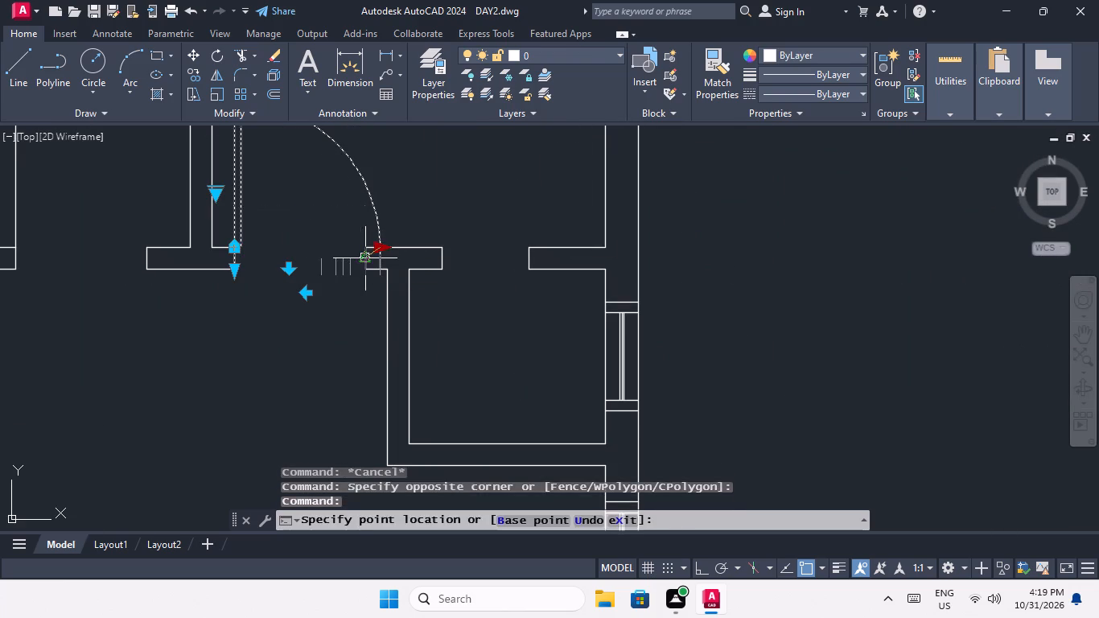
key(Escape)
Examine the doors across the repeated blocks for any that still overrun their openings.
scroll(377, 244, down, 4)
middle_drag(356, 296, 423, 303)
scroll(414, 289, down, 4)
middle_drag(313, 295, 343, 309)
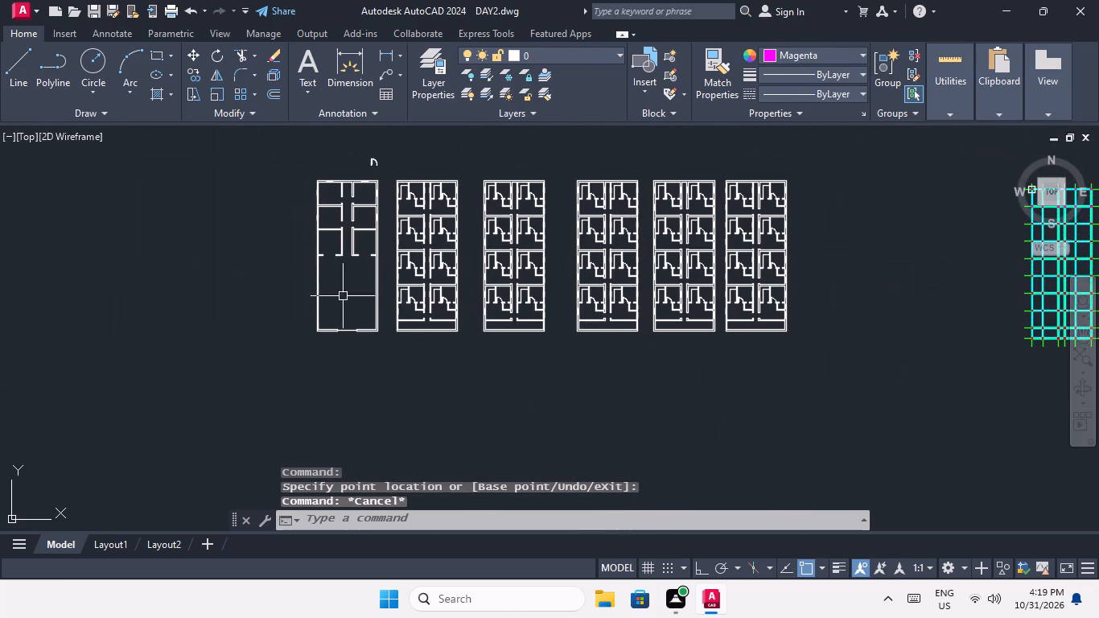
scroll(340, 249, up, 4)
scroll(372, 295, down, 2)
middle_drag(363, 294, 213, 276)
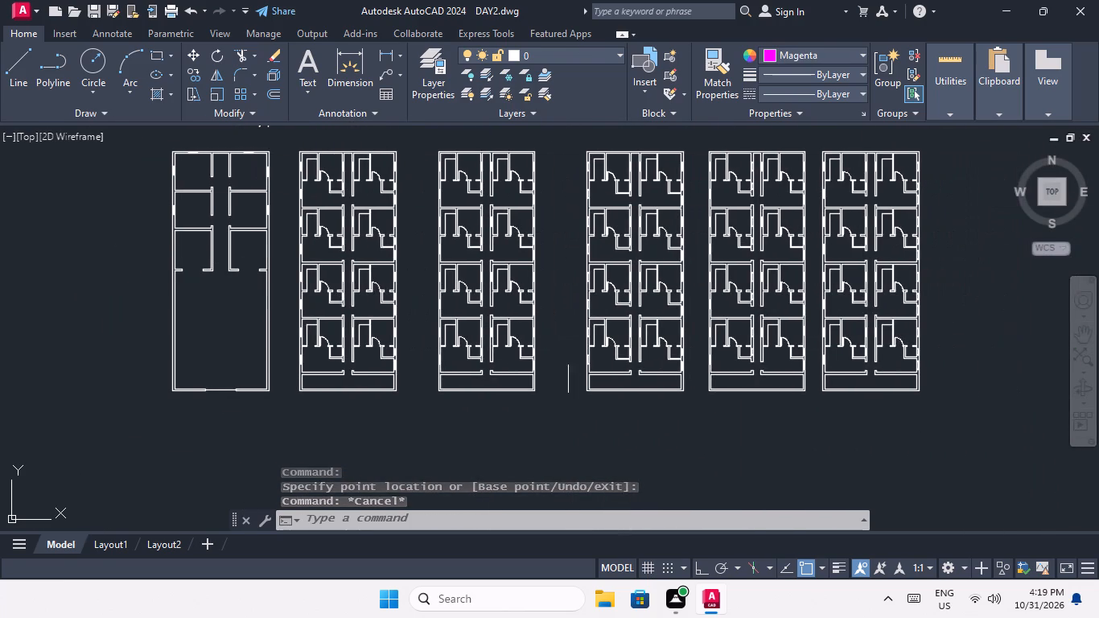
scroll(485, 344, up, 3)
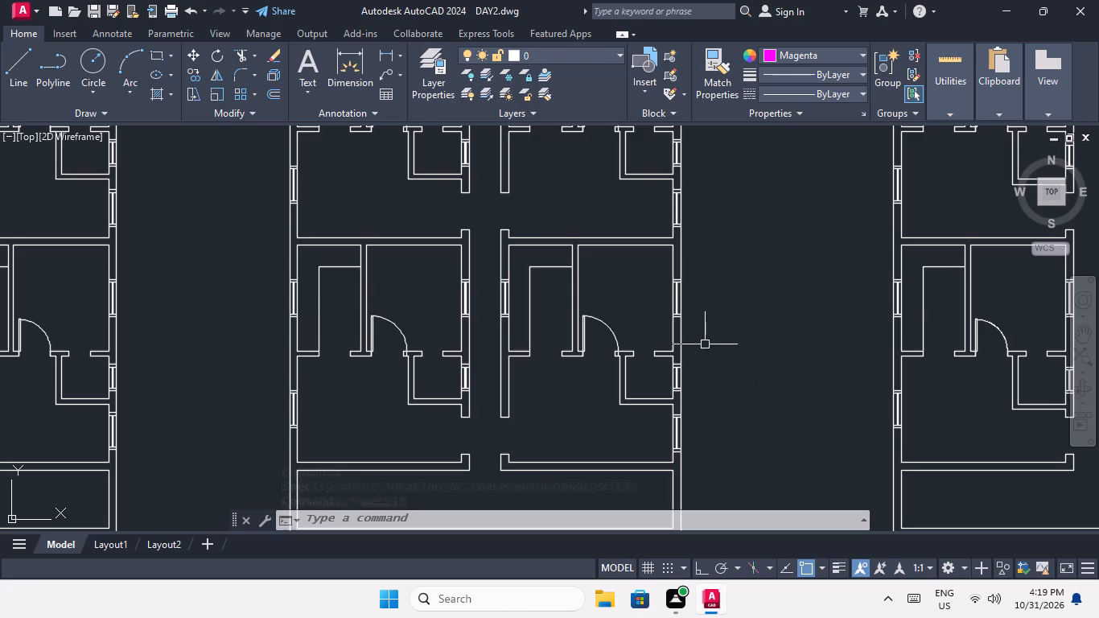
scroll(694, 342, down, 1)
middle_drag(613, 377, 389, 395)
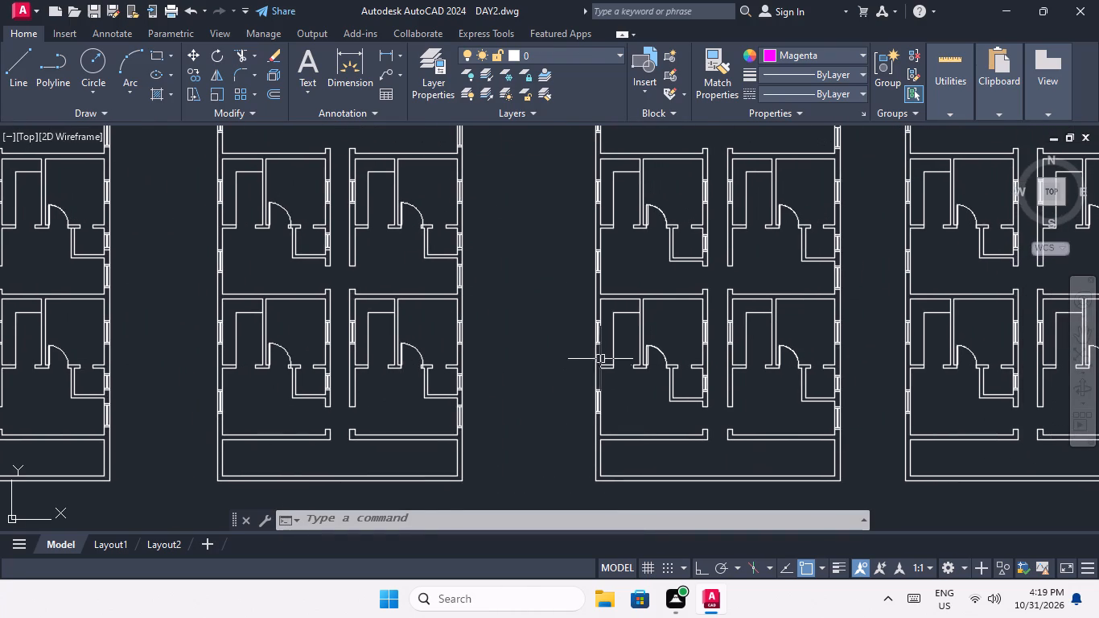
middle_drag(590, 373, 431, 487)
scroll(506, 347, down, 2)
middle_drag(501, 377, 459, 499)
scroll(467, 369, up, 3)
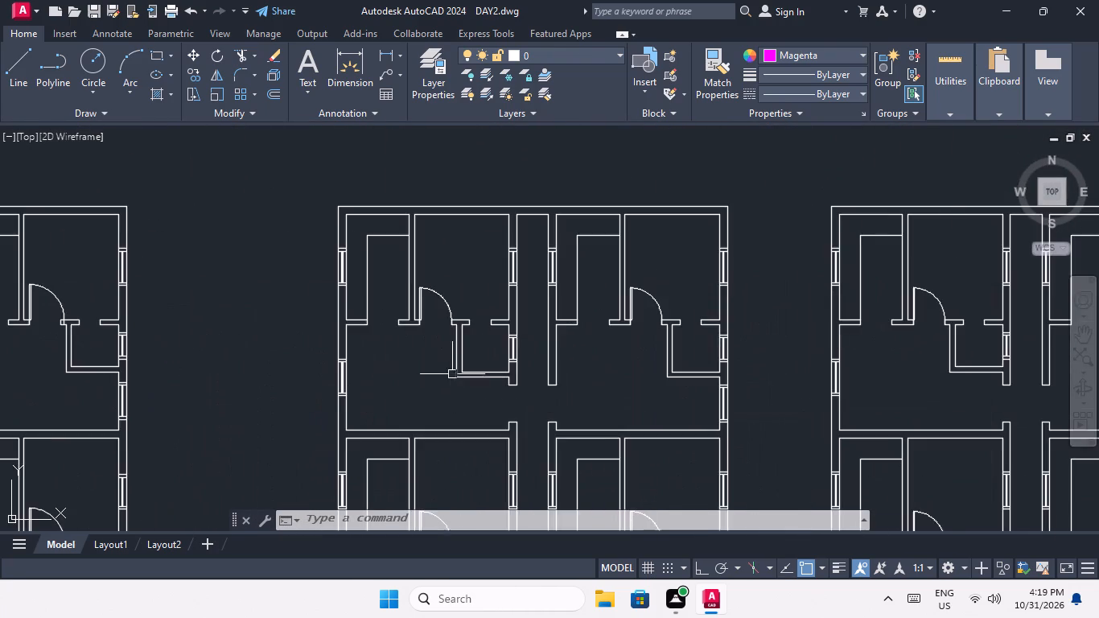
middle_drag(452, 375, 528, 317)
middle_drag(316, 400, 420, 314)
scroll(420, 316, down, 1)
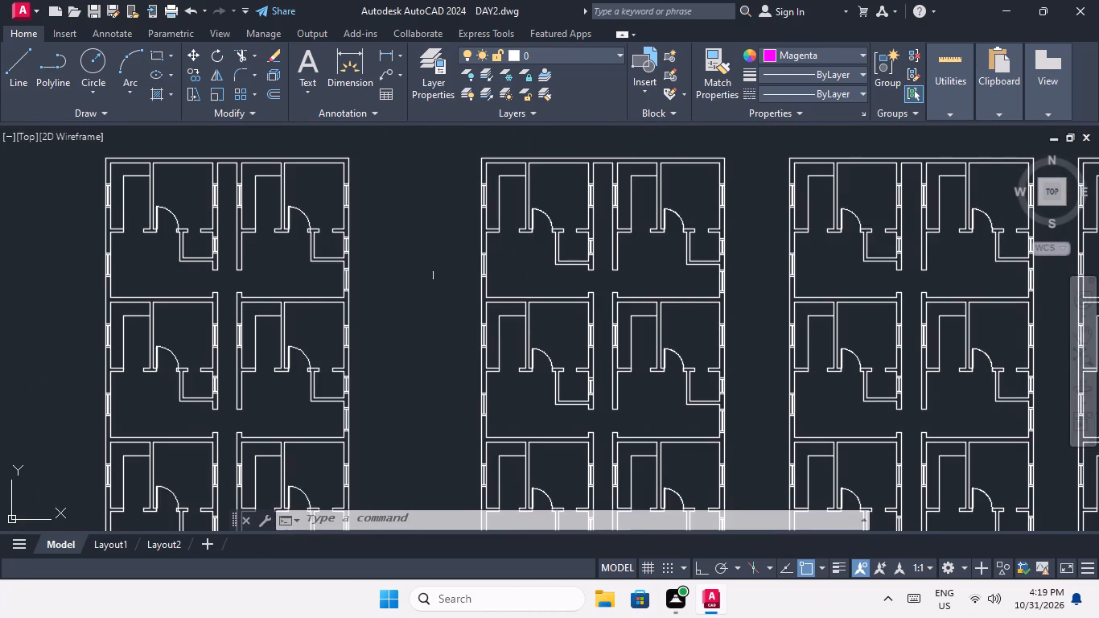
scroll(417, 307, down, 2)
middle_drag(411, 341, 411, 275)
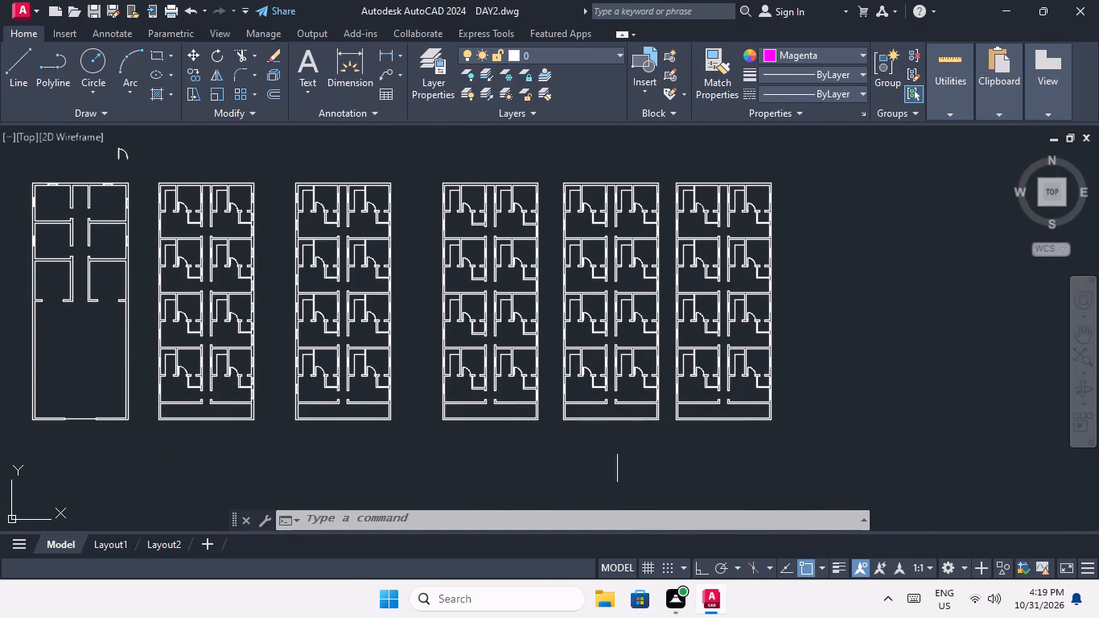
In the second block from the plain plan, shrink the bottom-row, right-column door's width to the opening's wall edge.
scroll(466, 365, up, 3)
middle_drag(463, 362, 514, 319)
middle_drag(148, 398, 301, 386)
scroll(298, 356, up, 4)
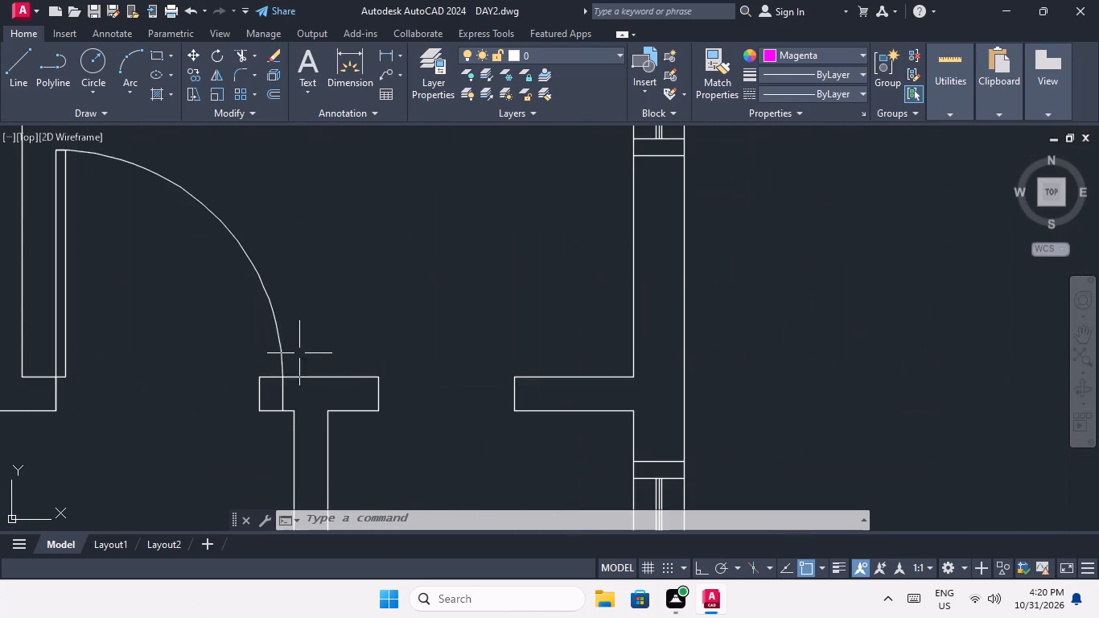
middle_drag(271, 365, 352, 330)
drag(375, 286, 338, 303)
click(328, 308)
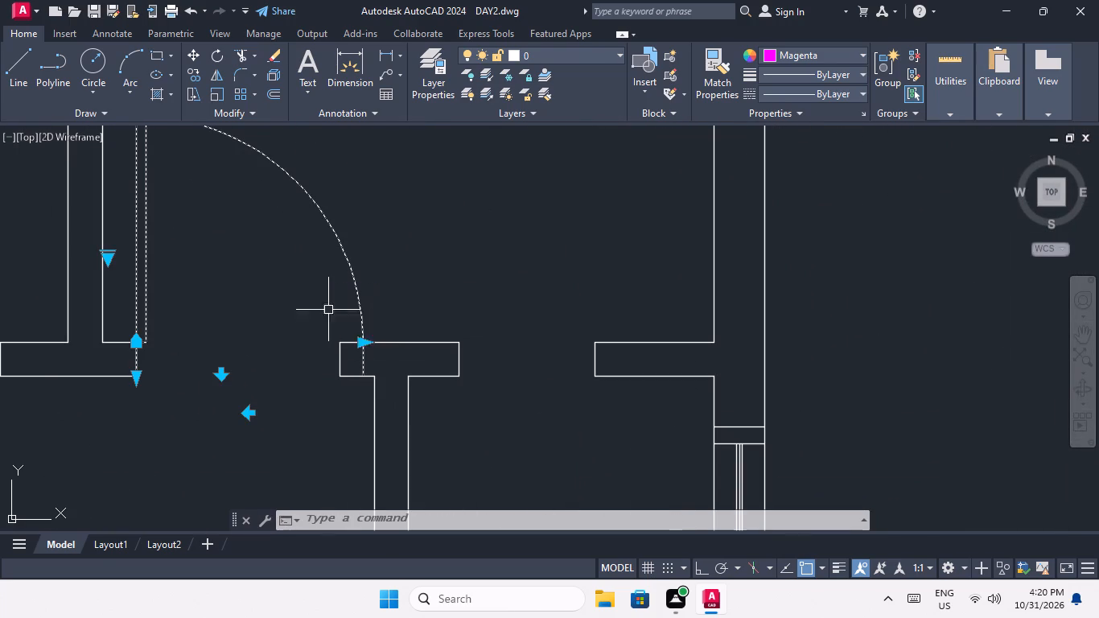
scroll(363, 347, up, 2)
click(359, 335)
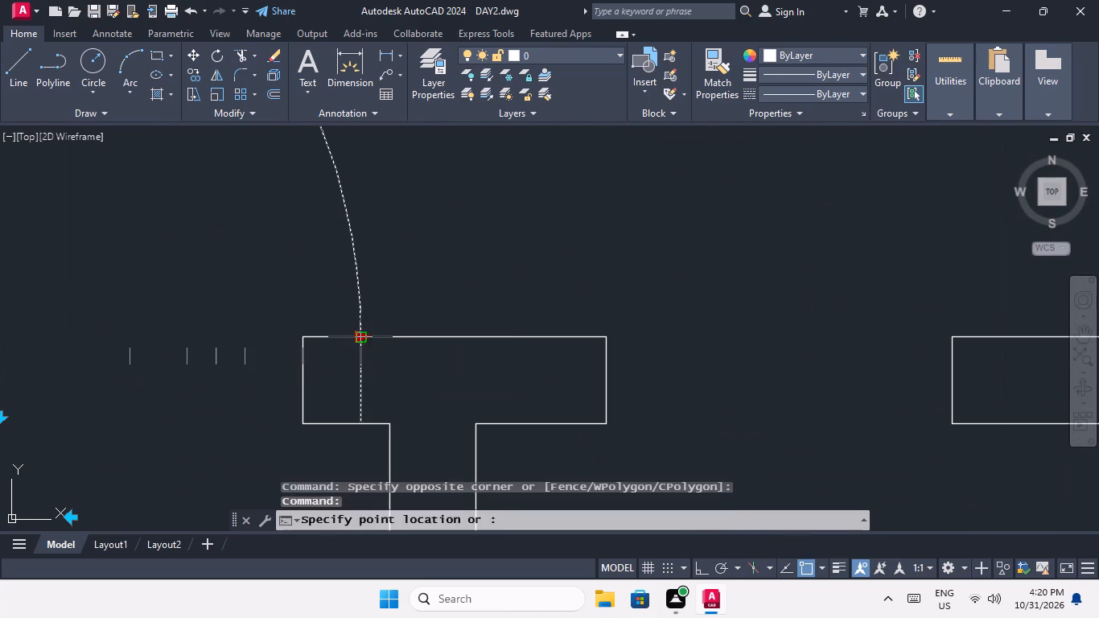
click(305, 344)
key(Escape)
Shrink the width of the second block's third-row, right-column door to the opening's wall edge.
scroll(335, 335, down, 4)
middle_drag(354, 345, 358, 442)
scroll(357, 352, down, 4)
middle_drag(364, 354, 368, 362)
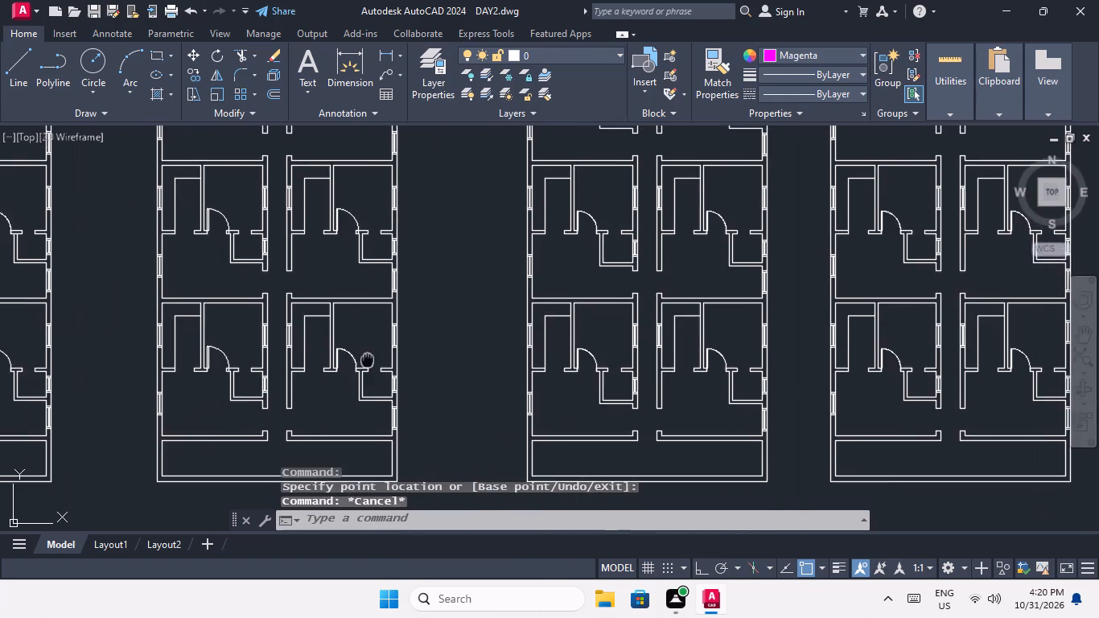
middle_drag(368, 362, 362, 432)
scroll(357, 290, up, 4)
drag(353, 325, 313, 350)
click(300, 356)
scroll(323, 381, up, 1)
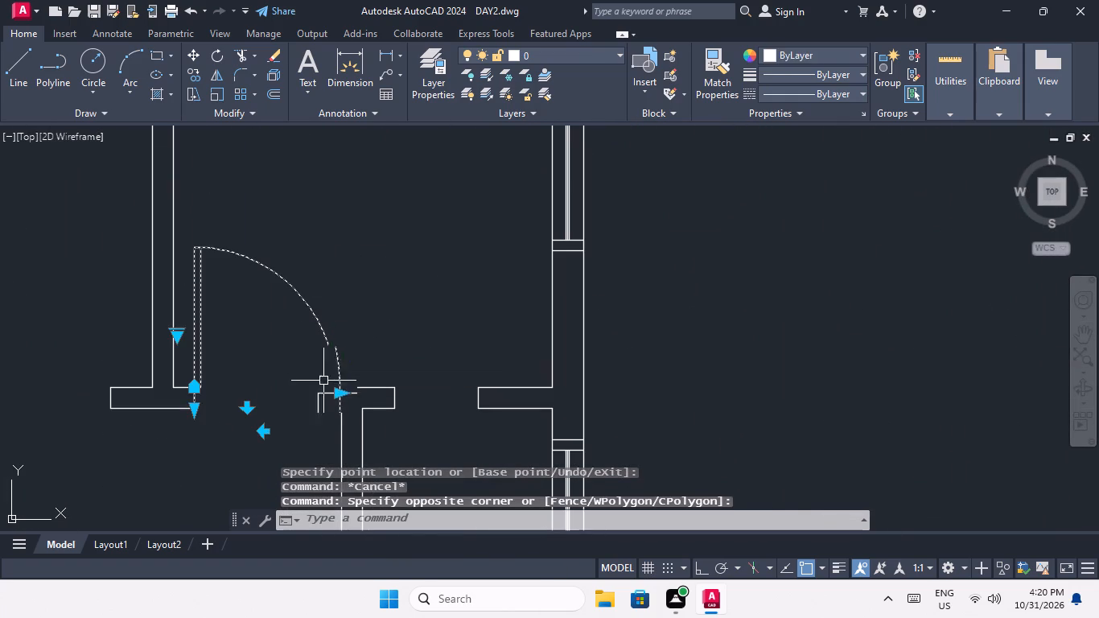
scroll(323, 381, up, 2)
drag(361, 414, 339, 421)
click(317, 420)
key(Escape)
Shrink the width of the second block's second-row, right-column door to the opening's wall edge.
scroll(371, 351, down, 4)
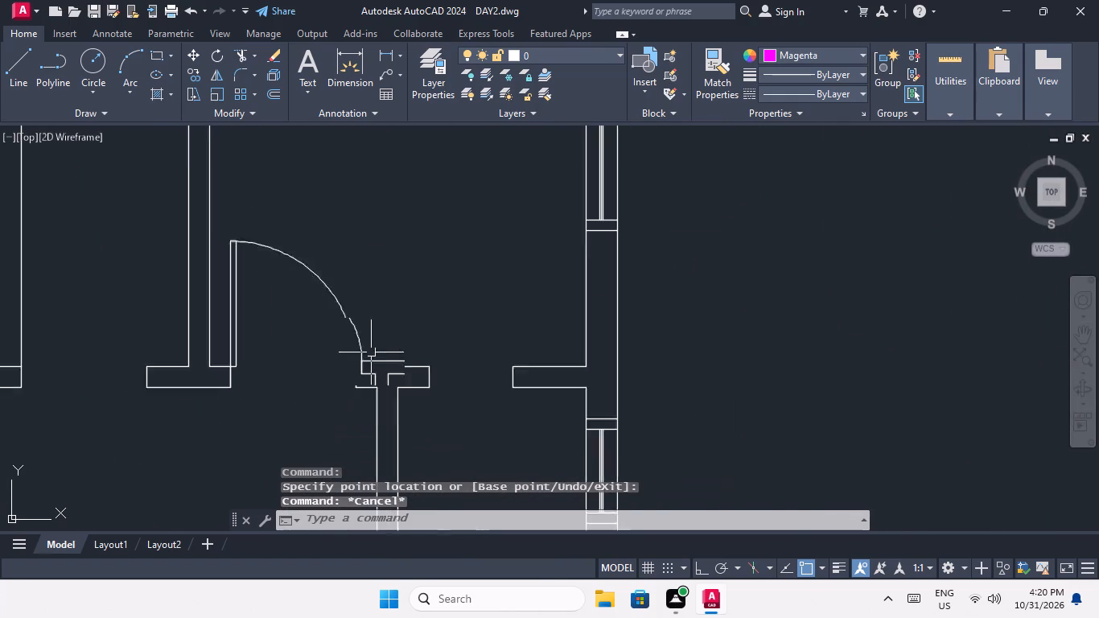
scroll(371, 352, down, 1)
middle_drag(393, 322, 404, 427)
scroll(402, 414, down, 1)
scroll(395, 332, down, 1)
scroll(396, 252, up, 4)
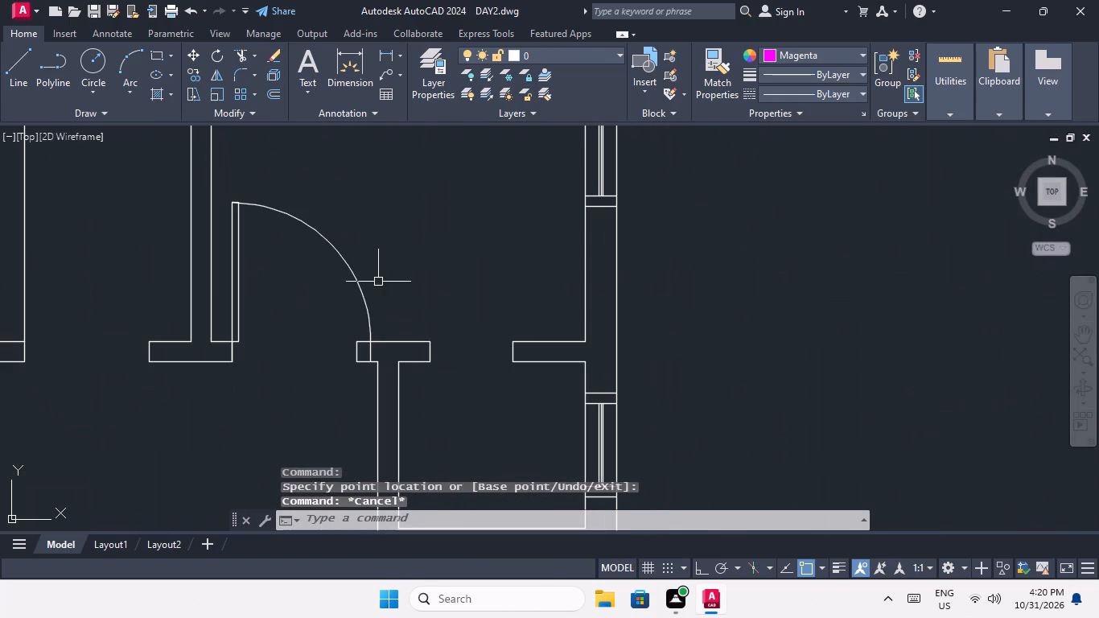
drag(381, 278, 354, 311)
click(348, 311)
scroll(363, 338, up, 4)
drag(405, 360, 383, 367)
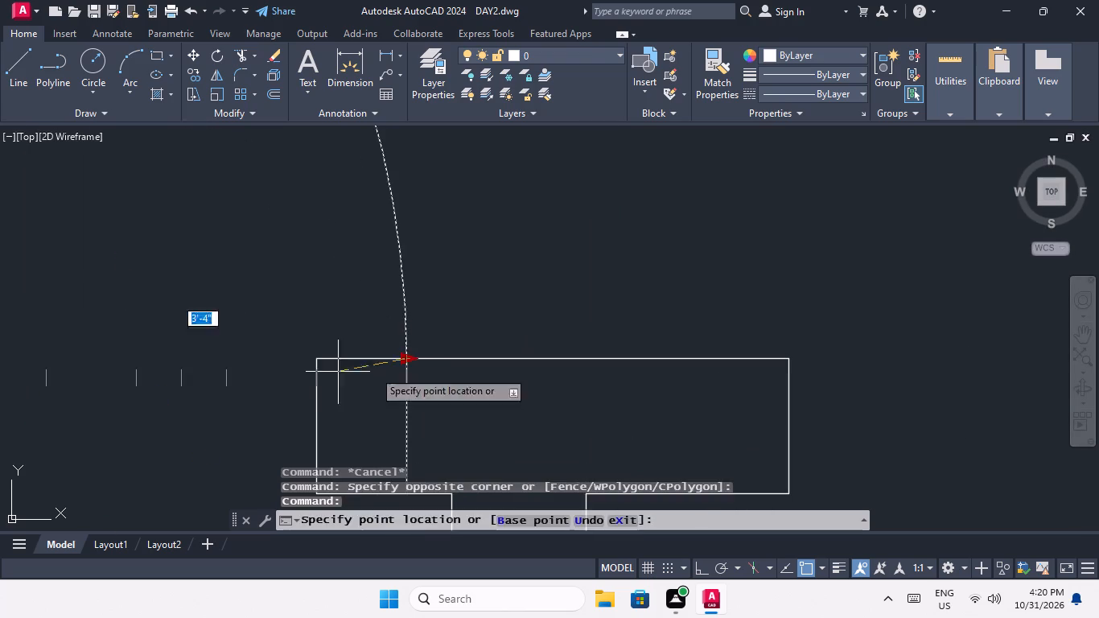
click(315, 369)
key(Escape)
scroll(346, 343, down, 7)
middle_drag(367, 326, 375, 425)
middle_drag(360, 247, 349, 328)
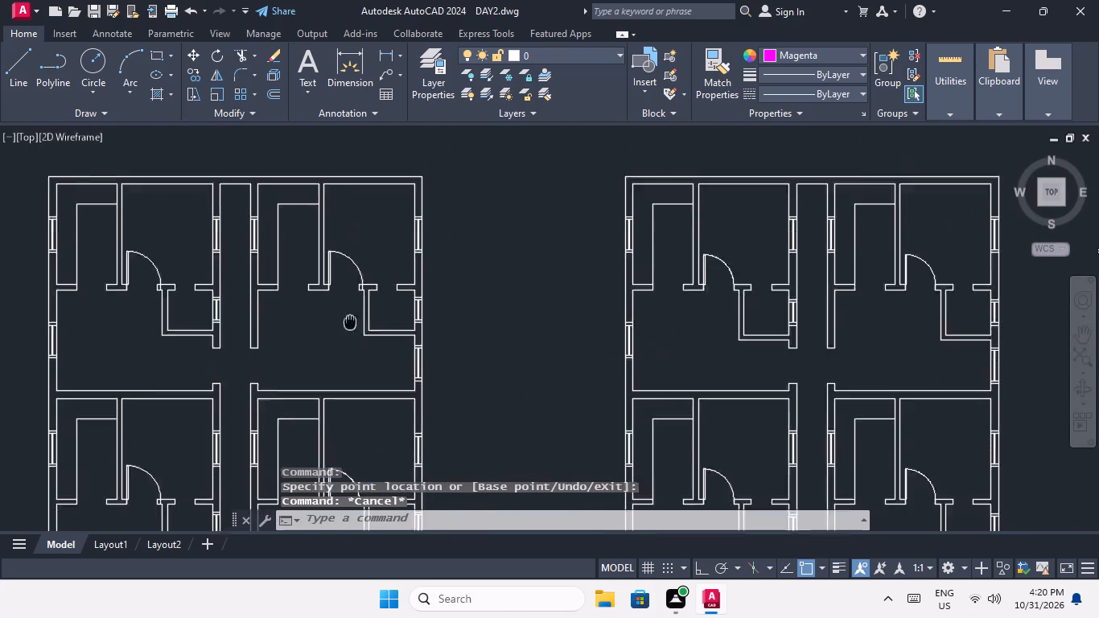
Shrink the width of the second block's top-row, right-column door to the opening's wall edge.
middle_drag(349, 328, 345, 344)
scroll(344, 326, up, 2)
drag(389, 242, 354, 267)
click(342, 274)
scroll(362, 298, up, 4)
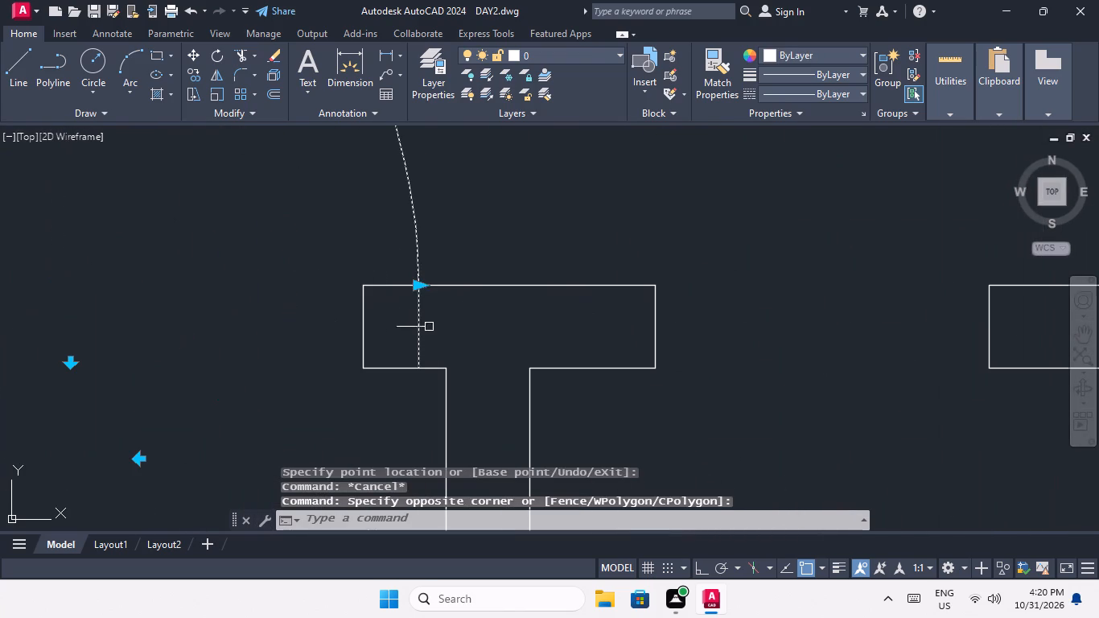
drag(421, 286, 411, 292)
click(385, 296)
key(Escape)
Shrink the width of the second block's top-row, left-column door to the opening's wall edge.
scroll(387, 297, down, 6)
middle_drag(352, 350, 440, 358)
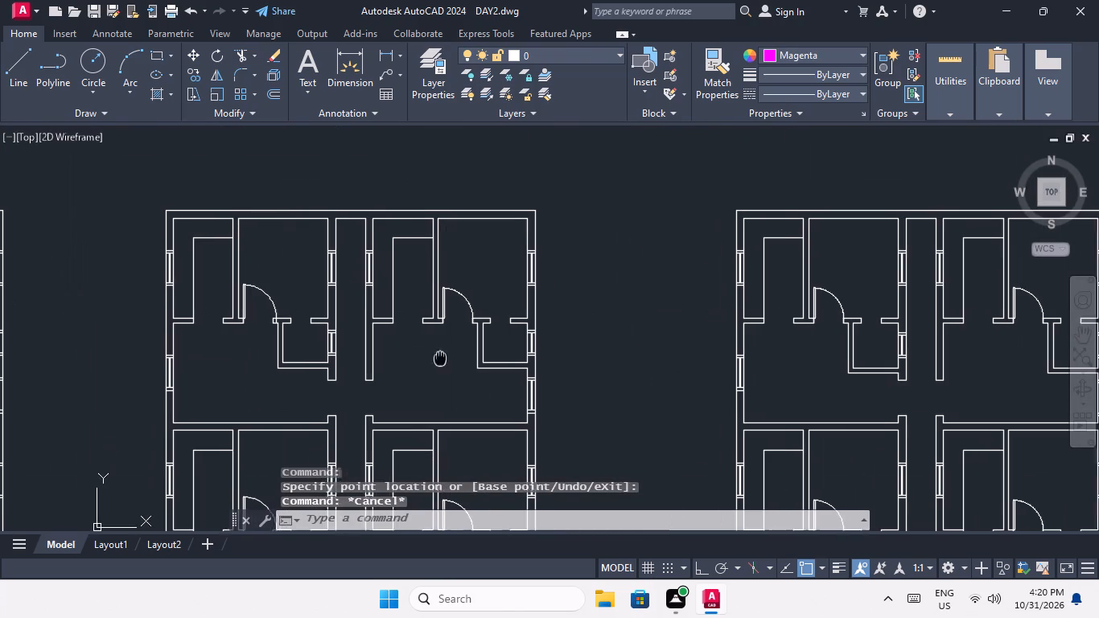
middle_drag(440, 358, 442, 358)
scroll(278, 311, up, 4)
drag(329, 262, 276, 307)
click(269, 308)
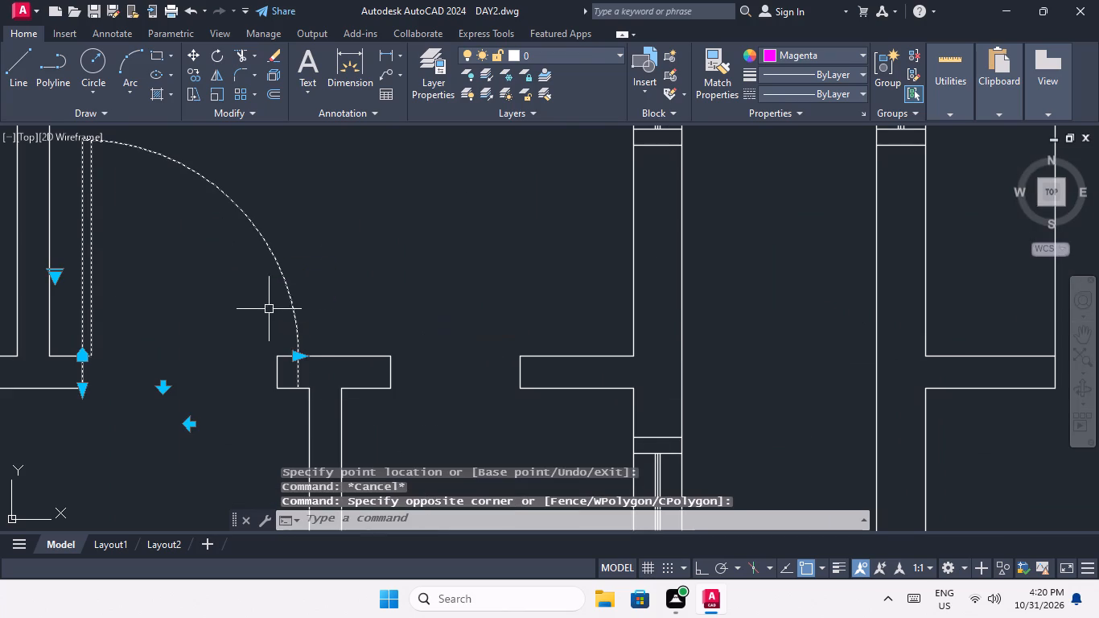
drag(295, 358, 282, 364)
click(272, 365)
key(Escape)
Shrink the width of the second block's second-row, left-column door to the opening's wall edge.
scroll(300, 278, down, 5)
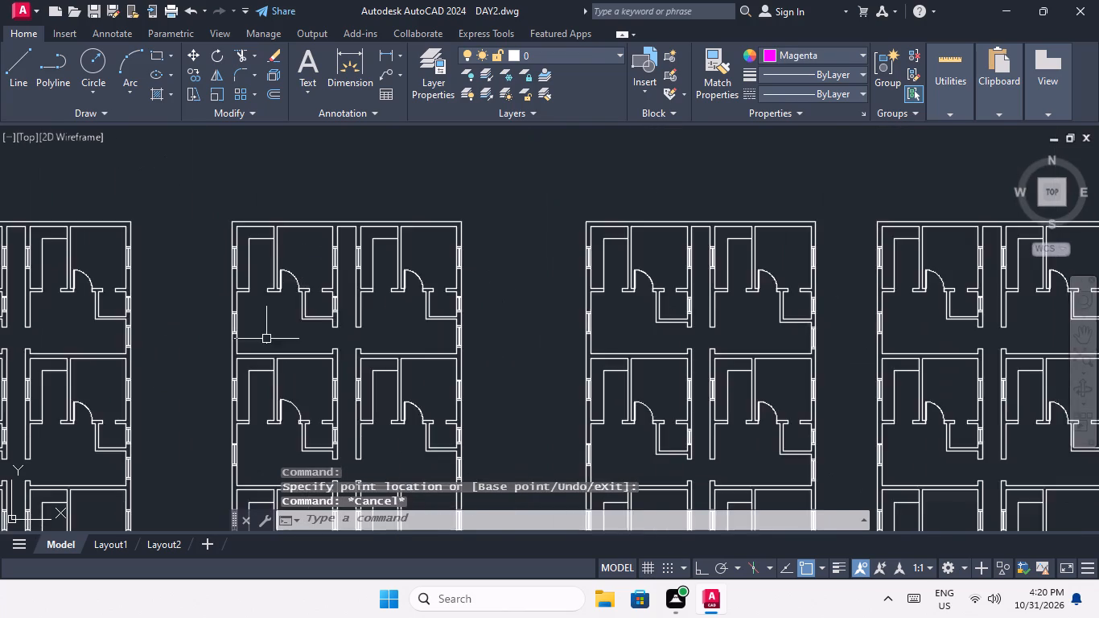
middle_drag(266, 340, 286, 233)
scroll(315, 312, up, 4)
drag(362, 263, 341, 286)
click(335, 288)
scroll(344, 311, up, 3)
drag(381, 313, 368, 323)
click(328, 330)
key(Escape)
Shrink the width of the second block's third-row, left-column door to the opening's wall edge.
scroll(346, 295, down, 4)
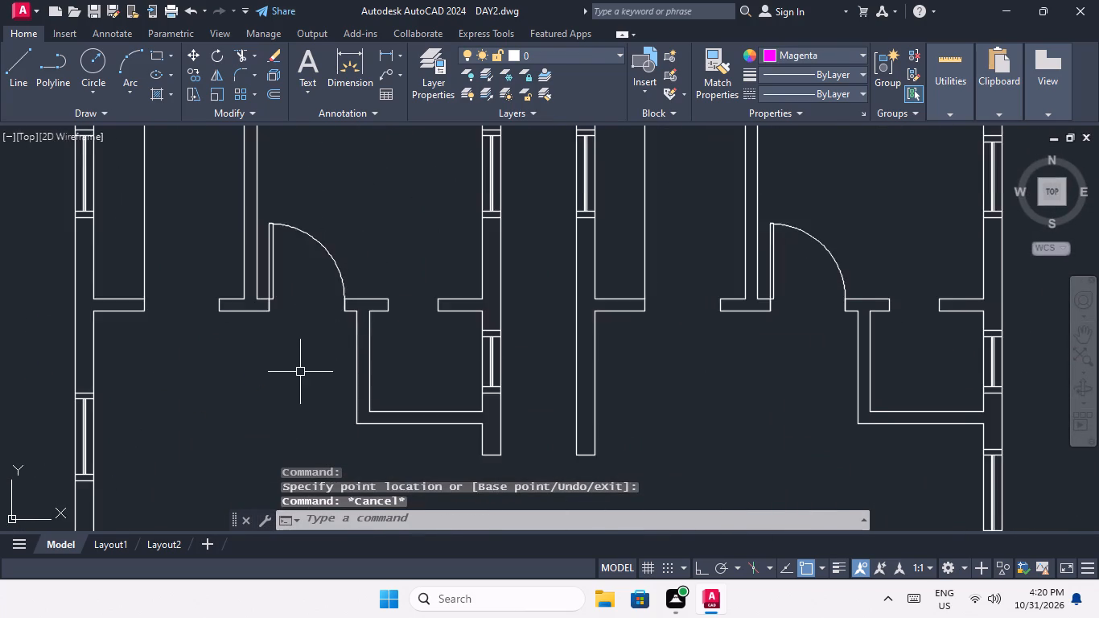
middle_drag(298, 371, 310, 206)
scroll(315, 210, down, 4)
scroll(338, 326, up, 4)
middle_drag(309, 230, 316, 324)
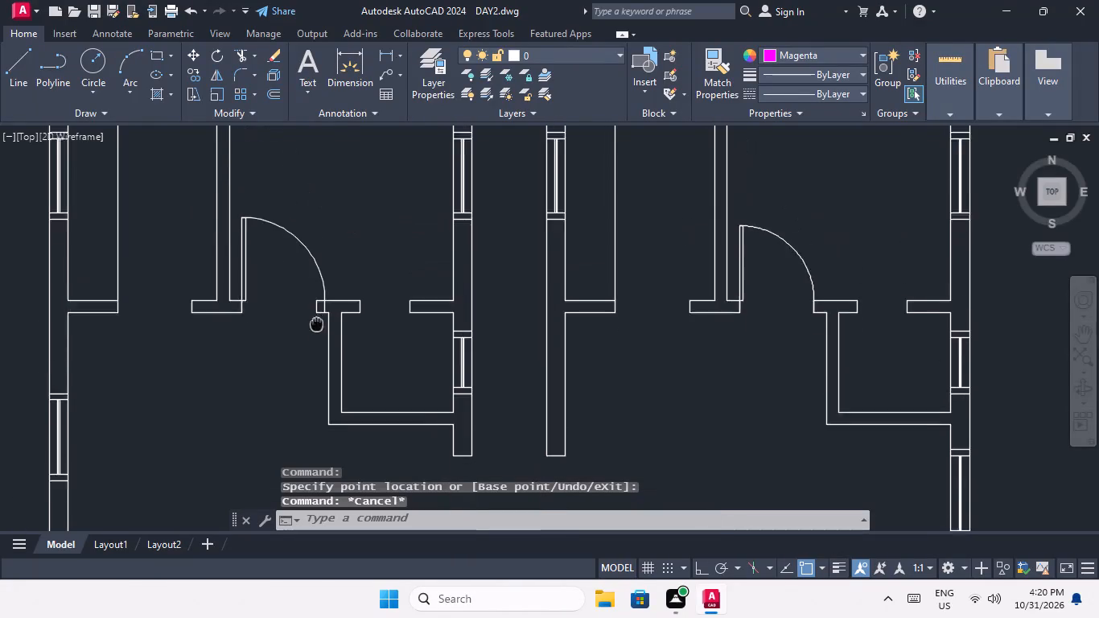
middle_drag(316, 324, 316, 336)
scroll(305, 302, up, 1)
drag(369, 274, 327, 297)
click(313, 297)
scroll(334, 325, up, 3)
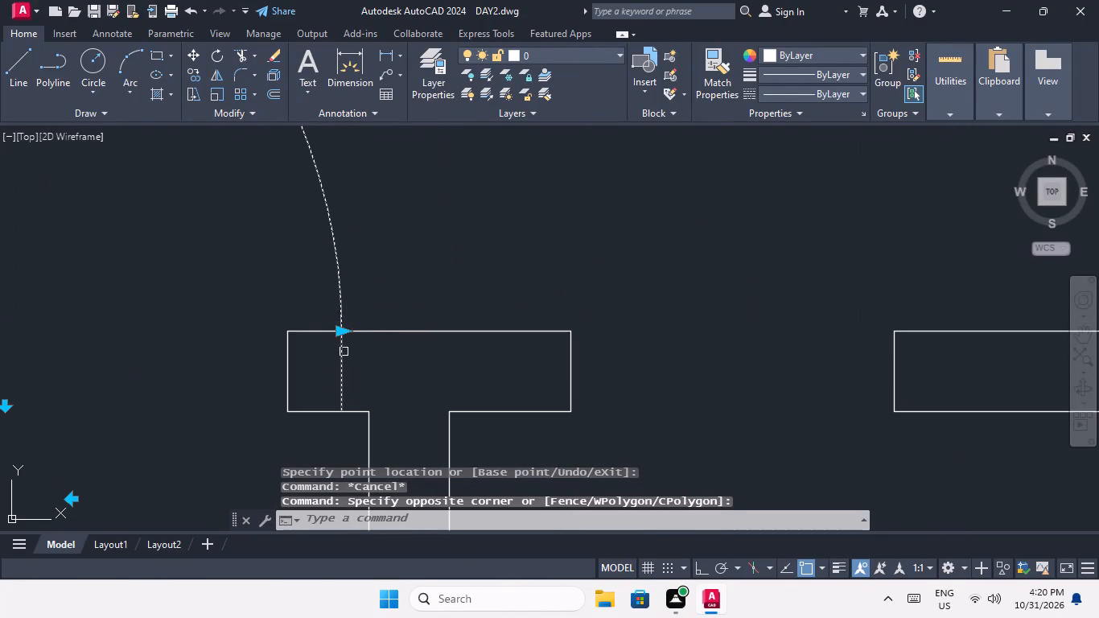
drag(337, 332, 324, 340)
click(286, 348)
key(Escape)
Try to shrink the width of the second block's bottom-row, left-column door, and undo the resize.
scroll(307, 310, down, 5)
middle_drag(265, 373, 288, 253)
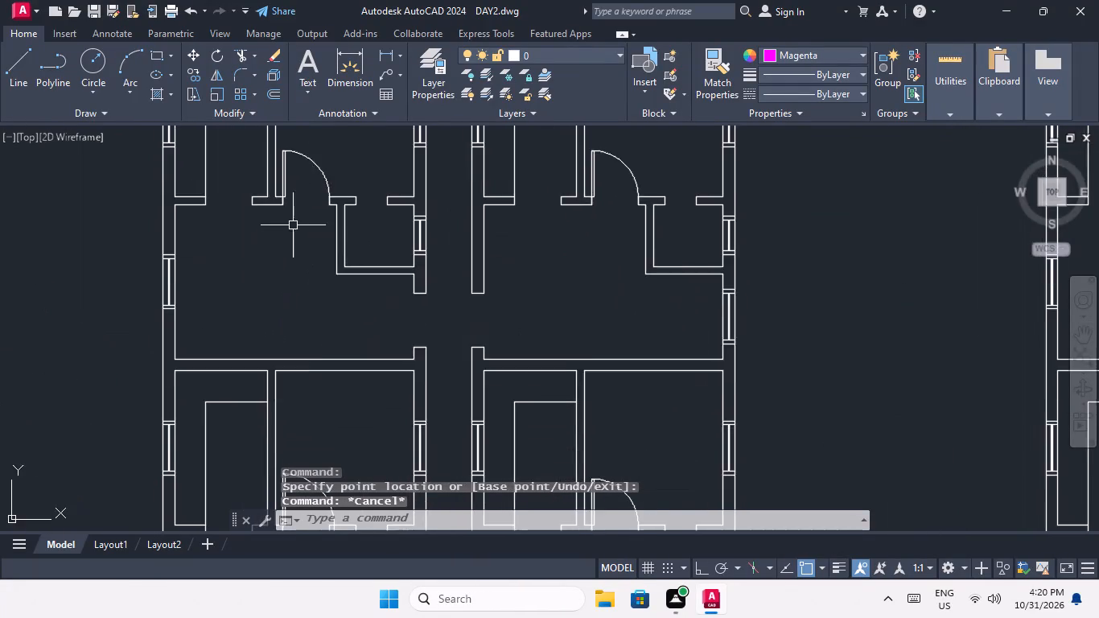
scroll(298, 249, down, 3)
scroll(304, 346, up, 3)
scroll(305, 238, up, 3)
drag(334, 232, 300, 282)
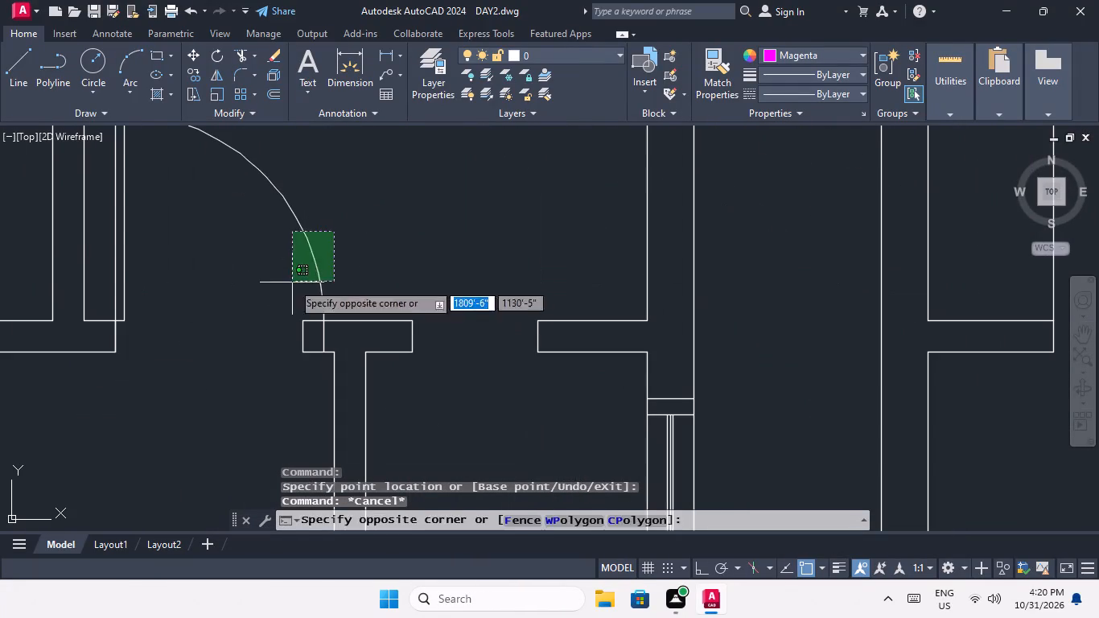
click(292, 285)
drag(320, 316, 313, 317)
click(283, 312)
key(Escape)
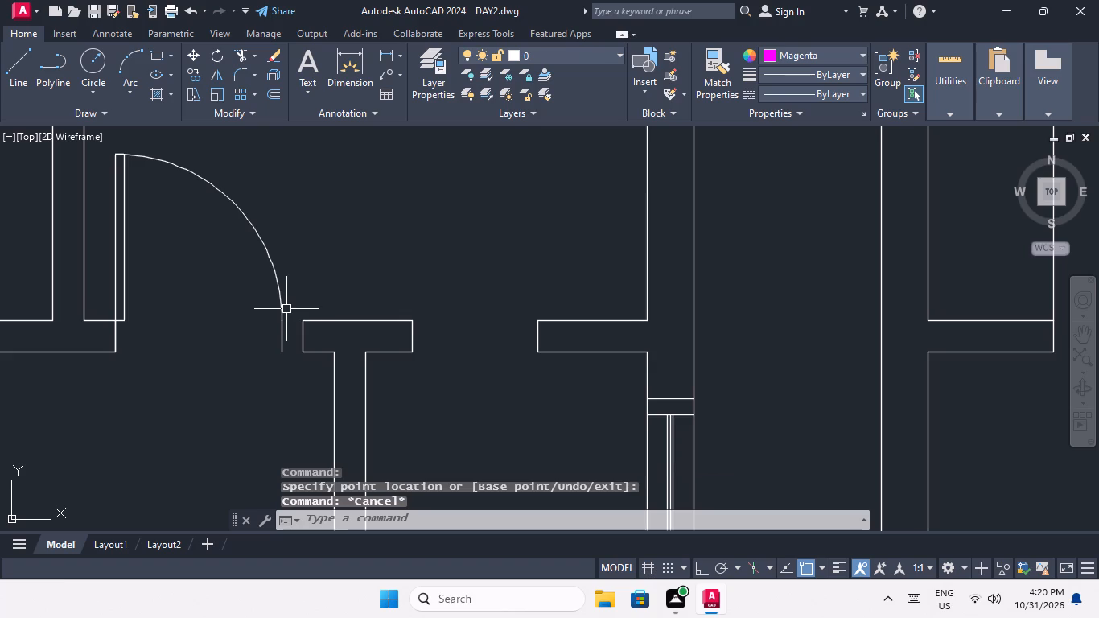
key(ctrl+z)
Shrink the width of the second block's bottom-row, left-column door to the opening's wall edge.
drag(347, 262, 307, 290)
click(294, 294)
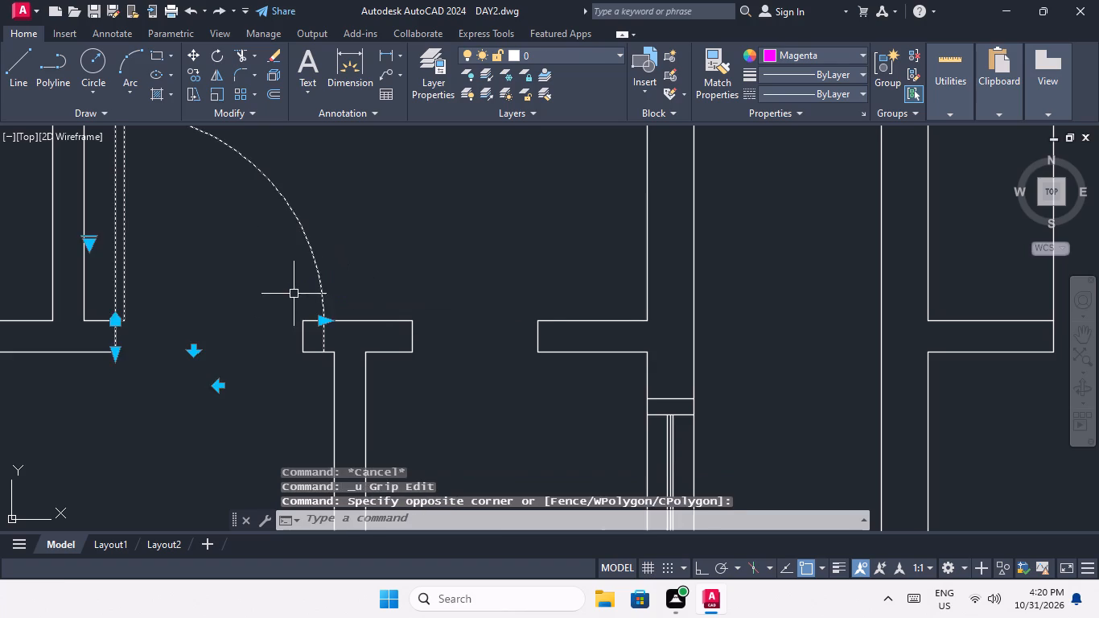
scroll(312, 327, up, 2)
drag(340, 309, 316, 316)
click(298, 315)
key(Escape)
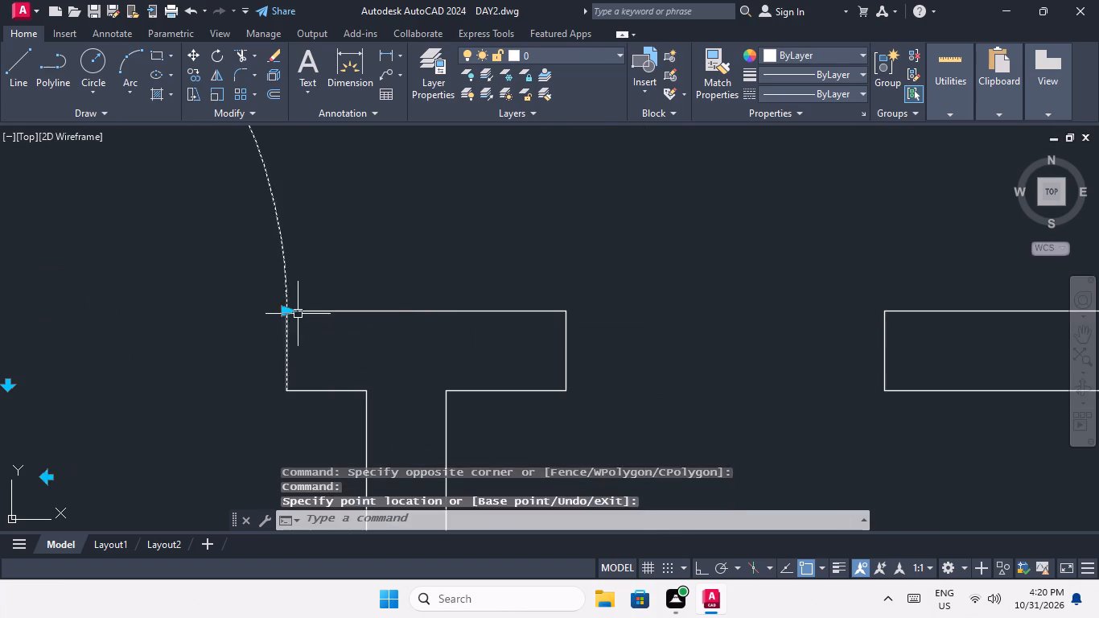
In the block next to the plain plan, shrink the bottom-row, left-column door's width to the opening's wall edge.
scroll(311, 307, down, 8)
middle_drag(299, 364, 348, 380)
scroll(335, 373, down, 3)
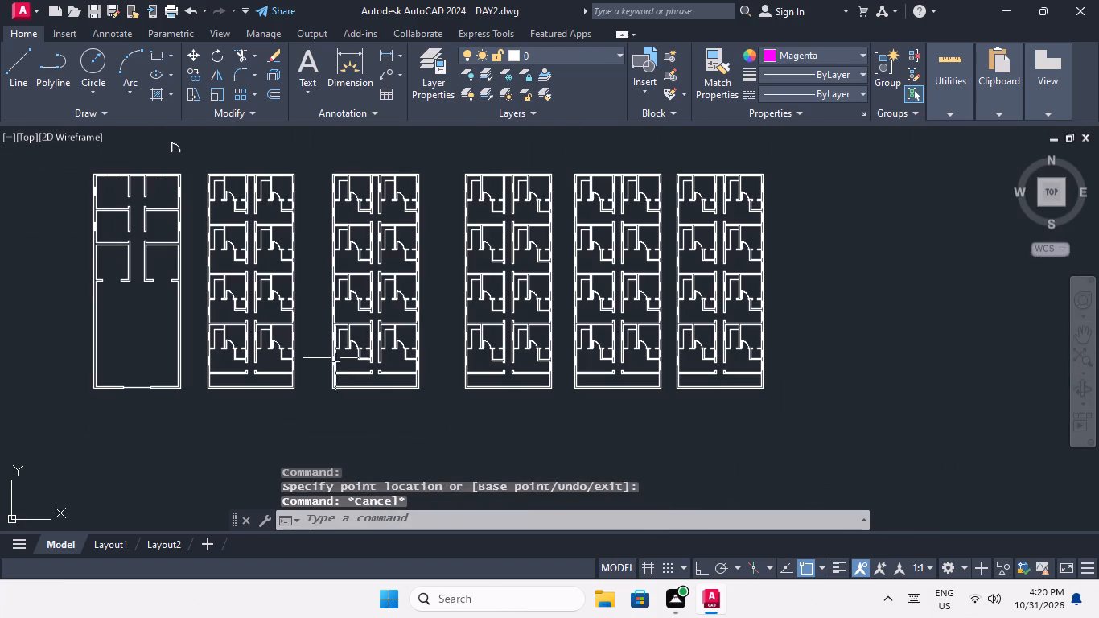
scroll(278, 353, up, 4)
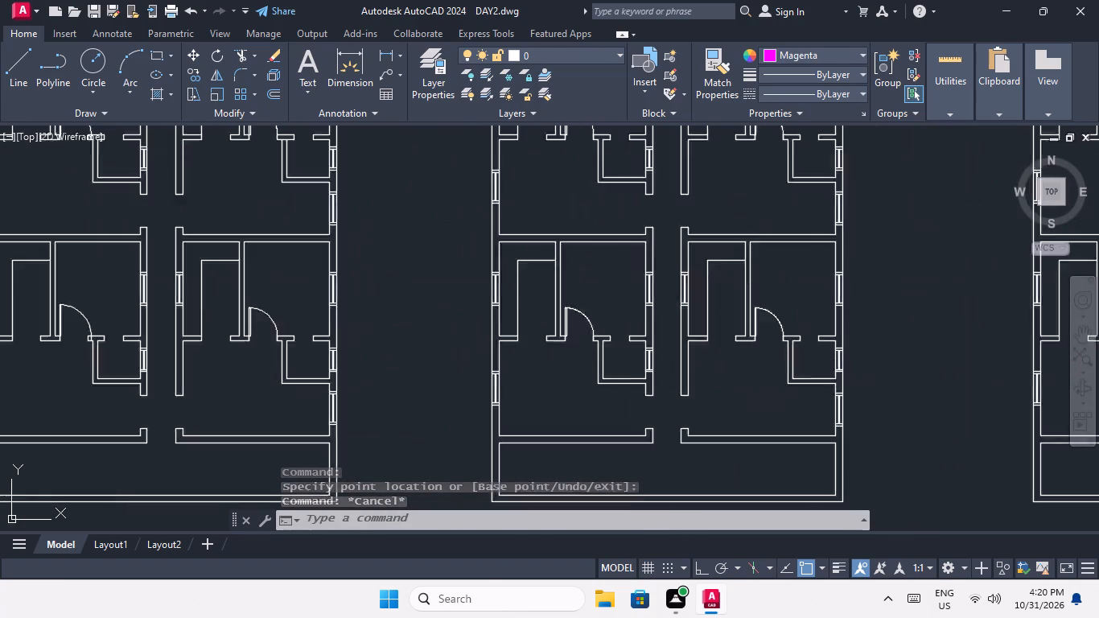
scroll(270, 335, up, 4)
scroll(273, 343, down, 5)
middle_drag(282, 365, 346, 405)
middle_drag(297, 393, 357, 405)
scroll(202, 400, up, 3)
drag(277, 318, 216, 373)
click(210, 375)
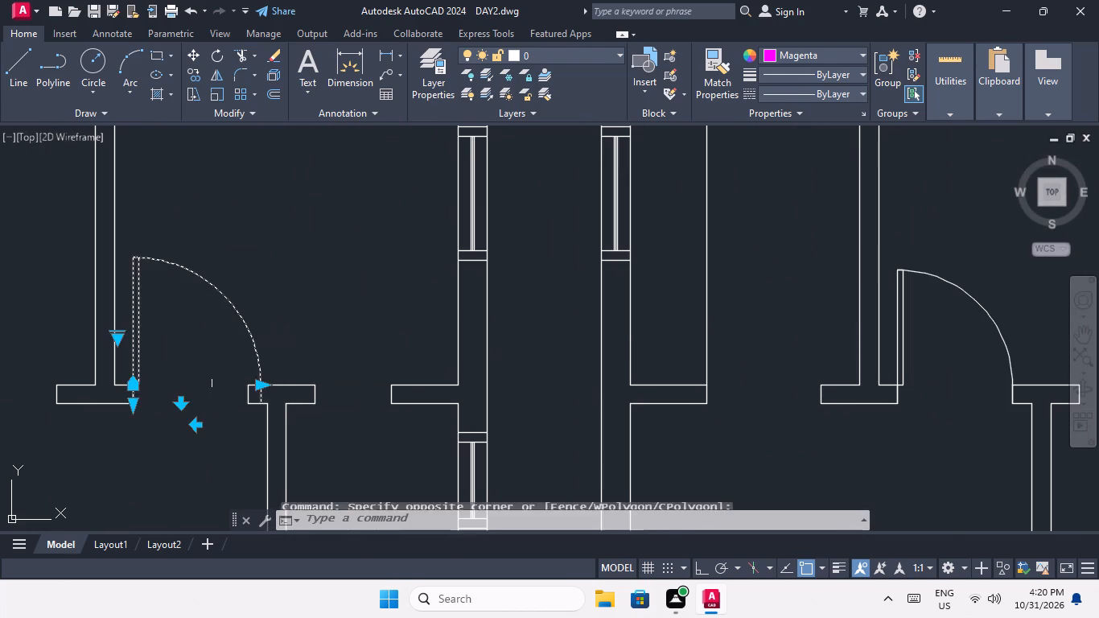
scroll(249, 402, up, 4)
drag(305, 307, 282, 325)
click(239, 325)
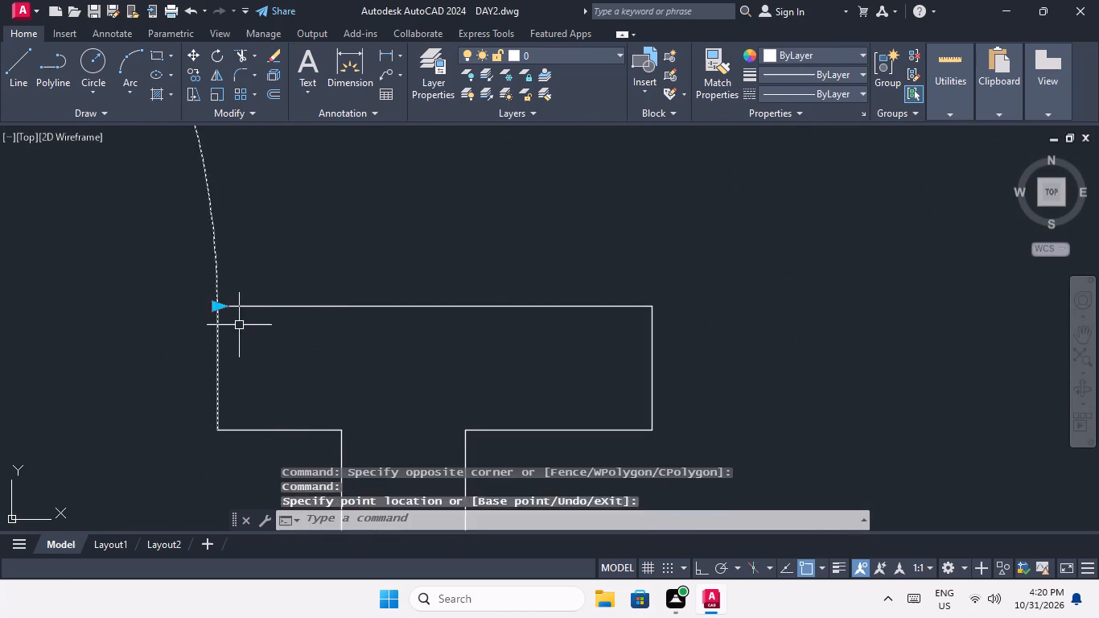
key(Escape)
Shrink the width of the first block's third-row, left-column door to the opening's wall edge.
scroll(253, 325, down, 6)
middle_drag(318, 326, 292, 411)
scroll(311, 381, down, 3)
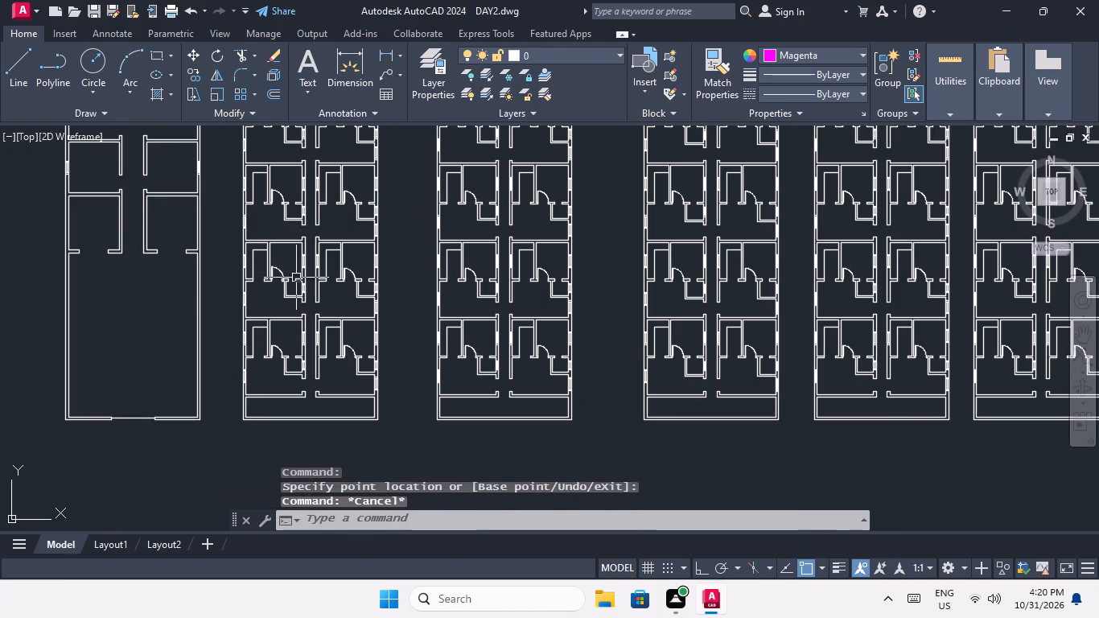
middle_drag(302, 322, 302, 406)
middle_drag(302, 405, 334, 333)
scroll(314, 285, up, 6)
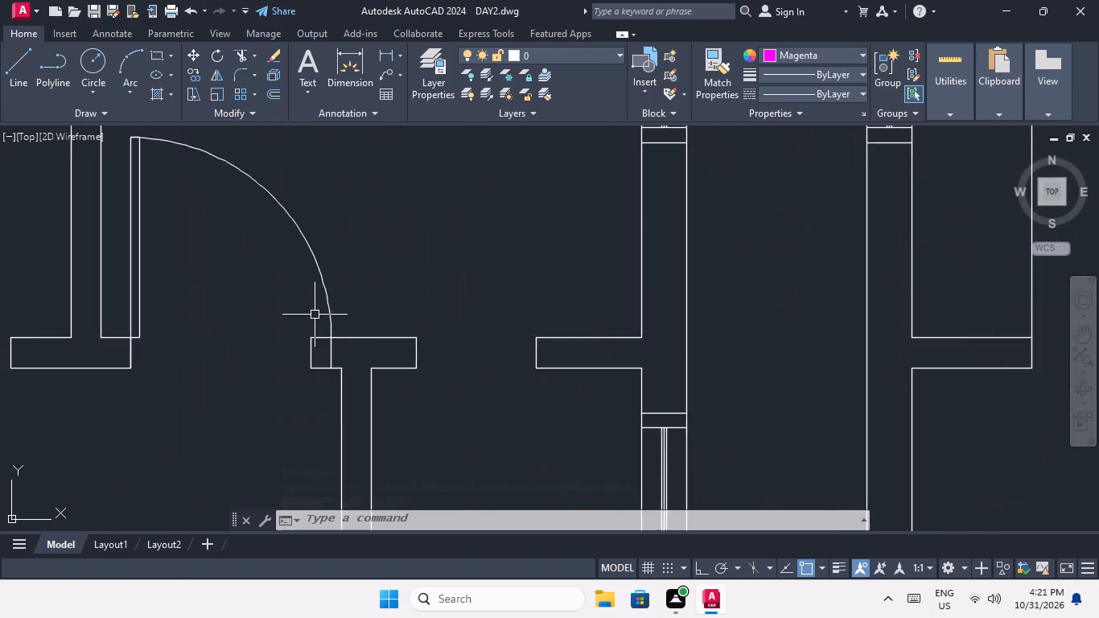
scroll(315, 315, up, 1)
drag(370, 259, 310, 310)
click(288, 320)
drag(339, 348, 320, 354)
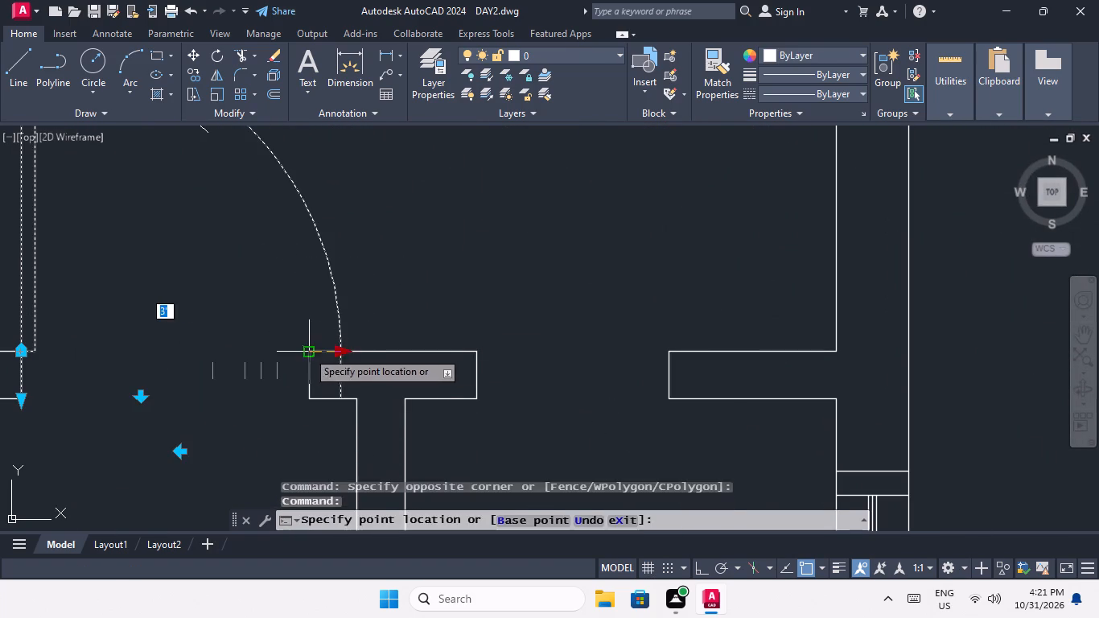
click(307, 348)
key(Escape)
Shrink the width of the first block's second-row, left-column door to the opening's wall edge.
scroll(330, 324, down, 5)
middle_drag(357, 311, 295, 465)
scroll(257, 285, up, 2)
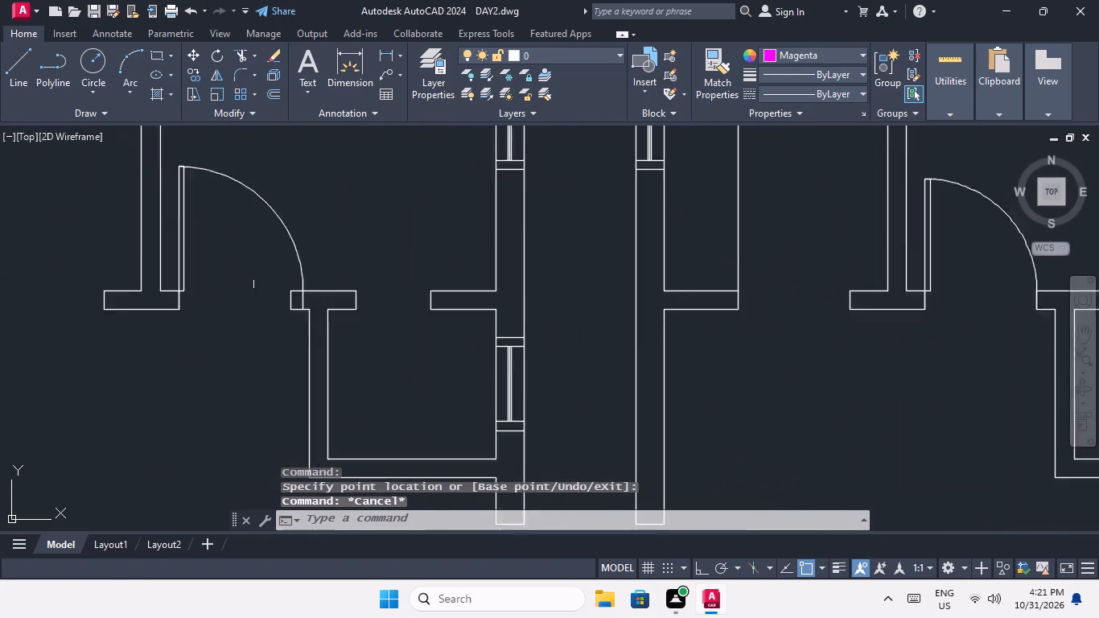
scroll(257, 284, up, 2)
drag(350, 212, 298, 257)
click(262, 270)
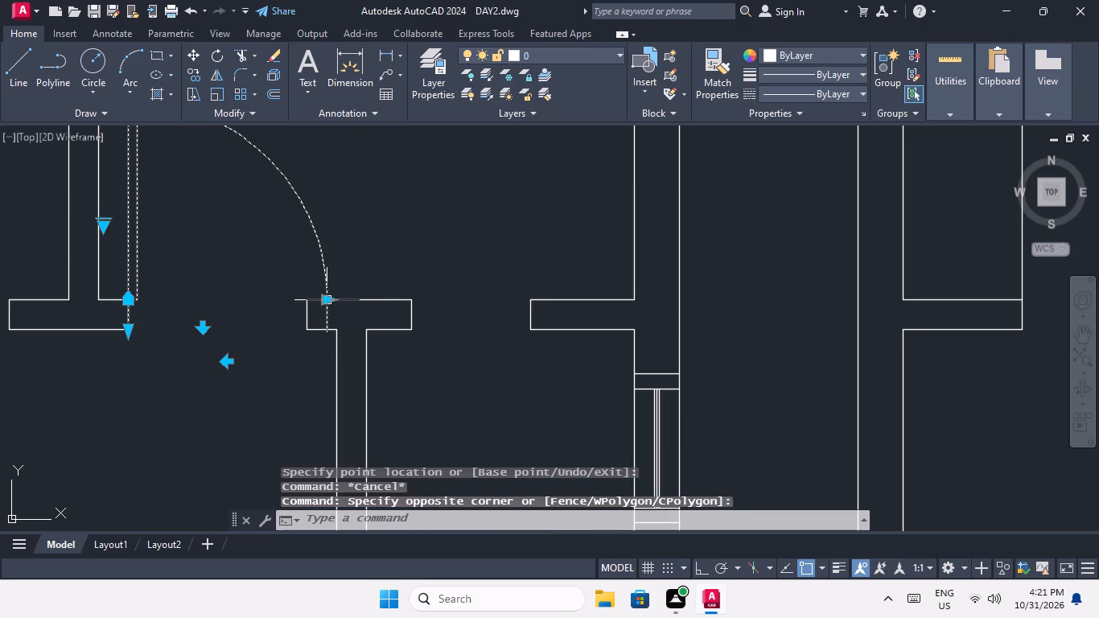
drag(325, 301, 315, 305)
click(303, 300)
key(Escape)
Shrink the width of the first block's top-row, left-column door to the opening's wall edge.
scroll(303, 303, down, 5)
middle_drag(342, 352, 307, 419)
middle_drag(295, 359, 265, 444)
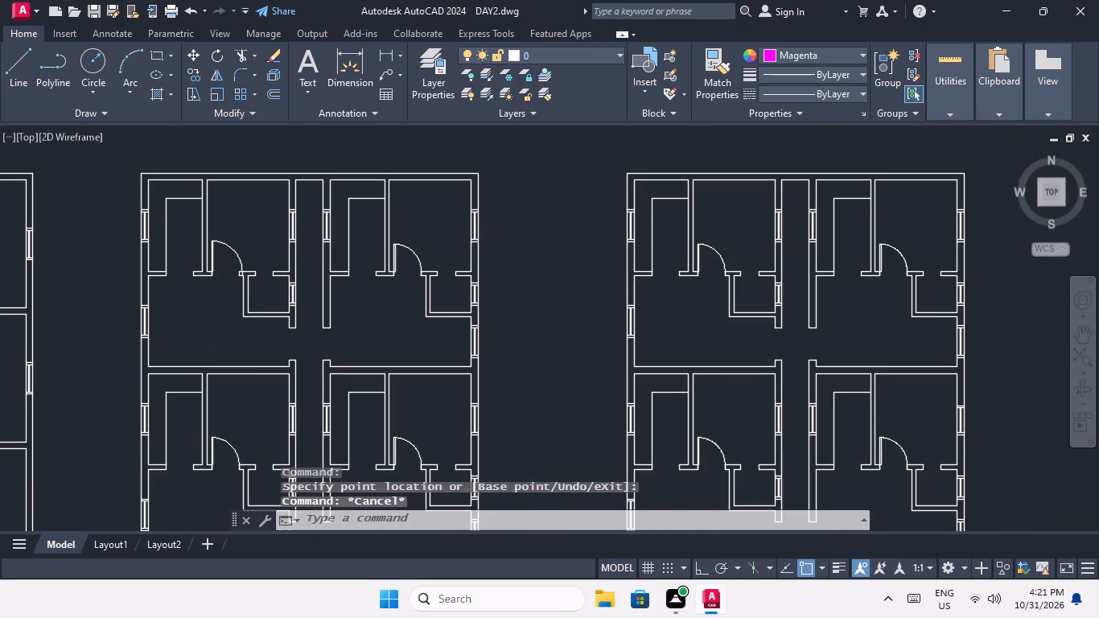
scroll(230, 266, up, 4)
drag(306, 215, 271, 253)
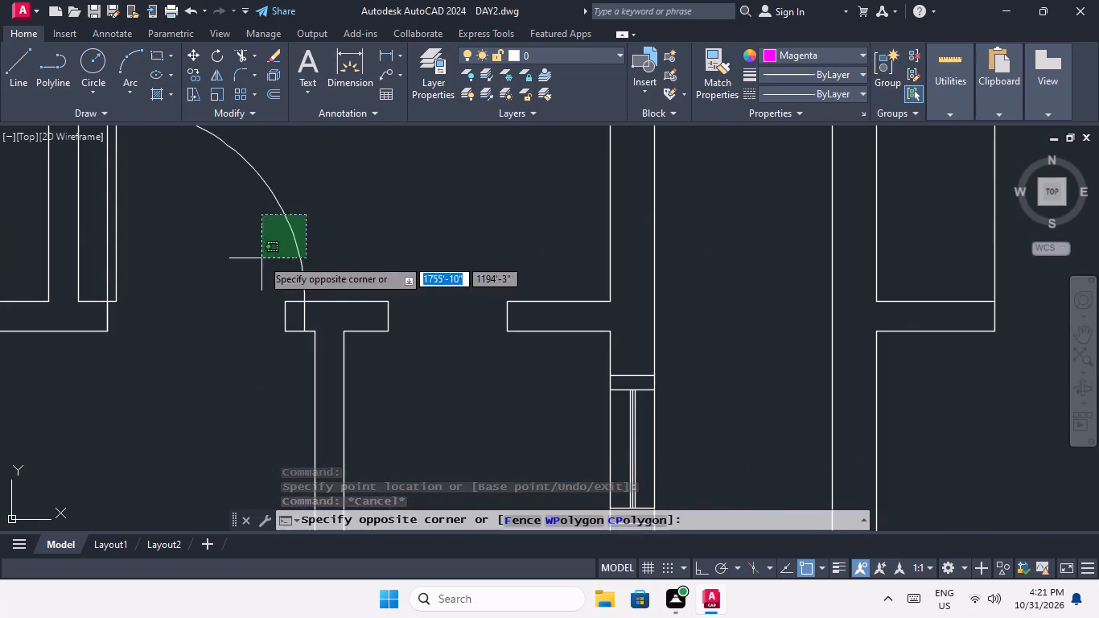
click(261, 259)
scroll(302, 295, up, 3)
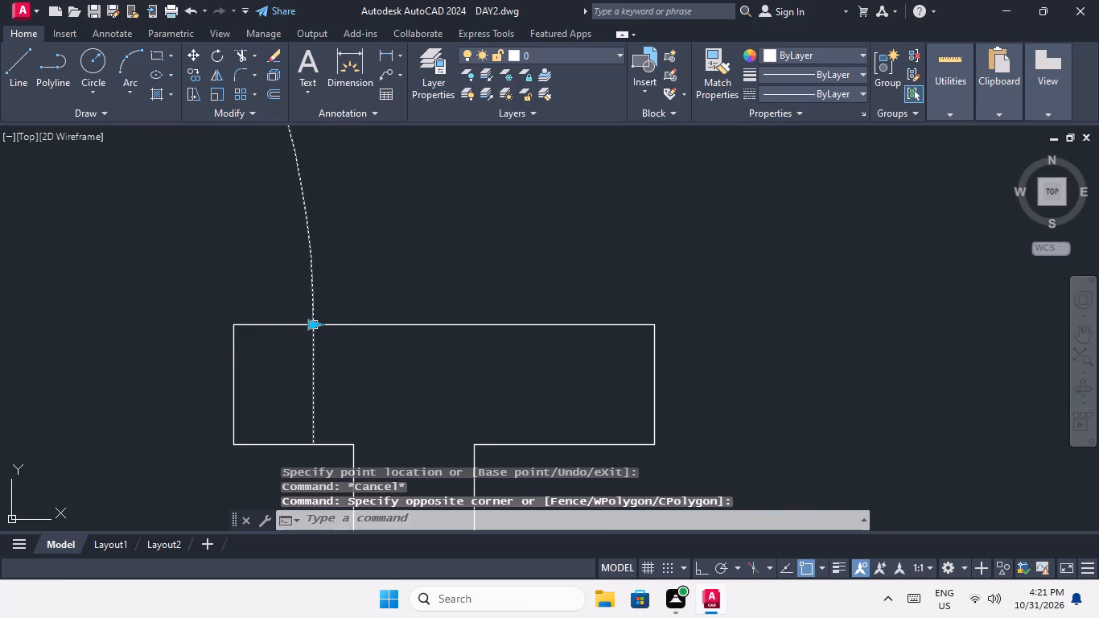
drag(313, 328, 305, 333)
click(245, 333)
key(Escape)
Flip the loose swing door above the plain plan vertically so that it swings downward.
scroll(306, 289, down, 9)
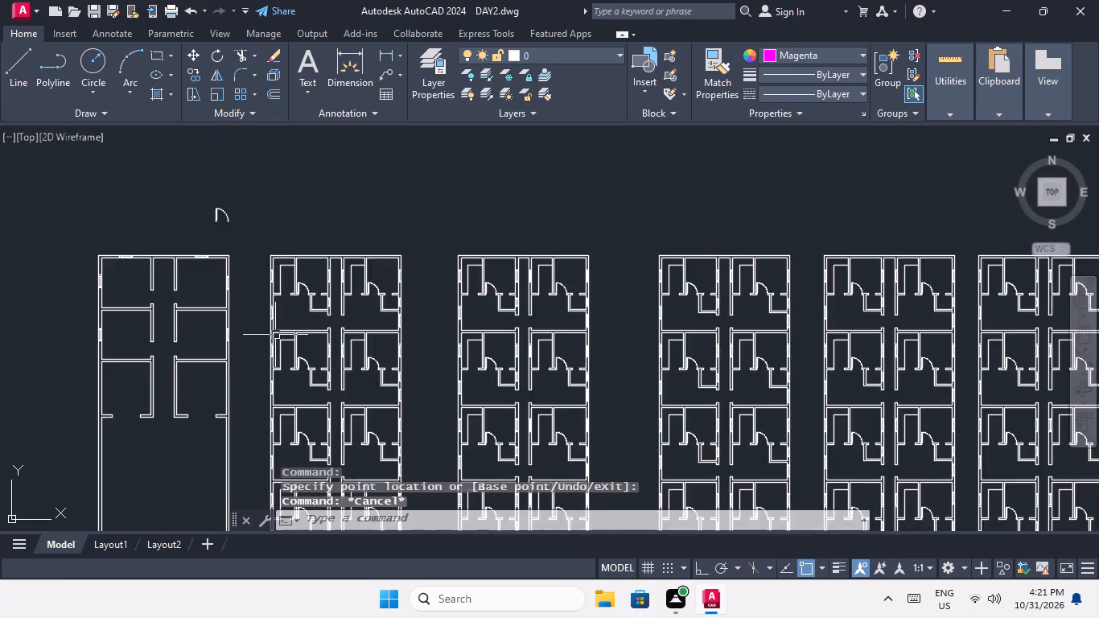
middle_drag(275, 335, 352, 288)
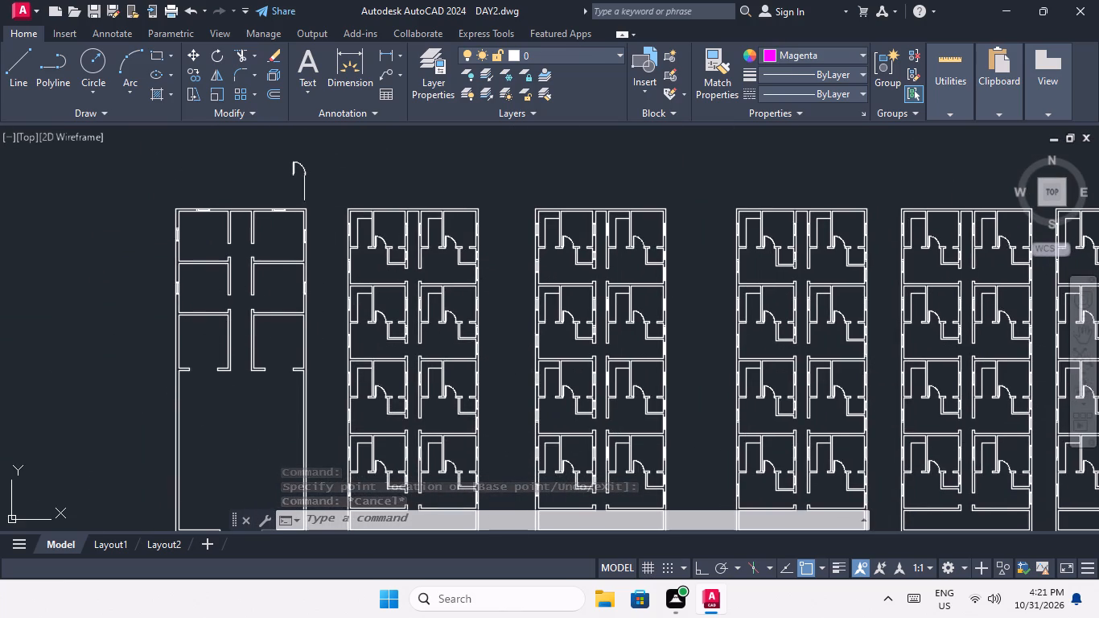
scroll(302, 161, up, 3)
click(265, 196)
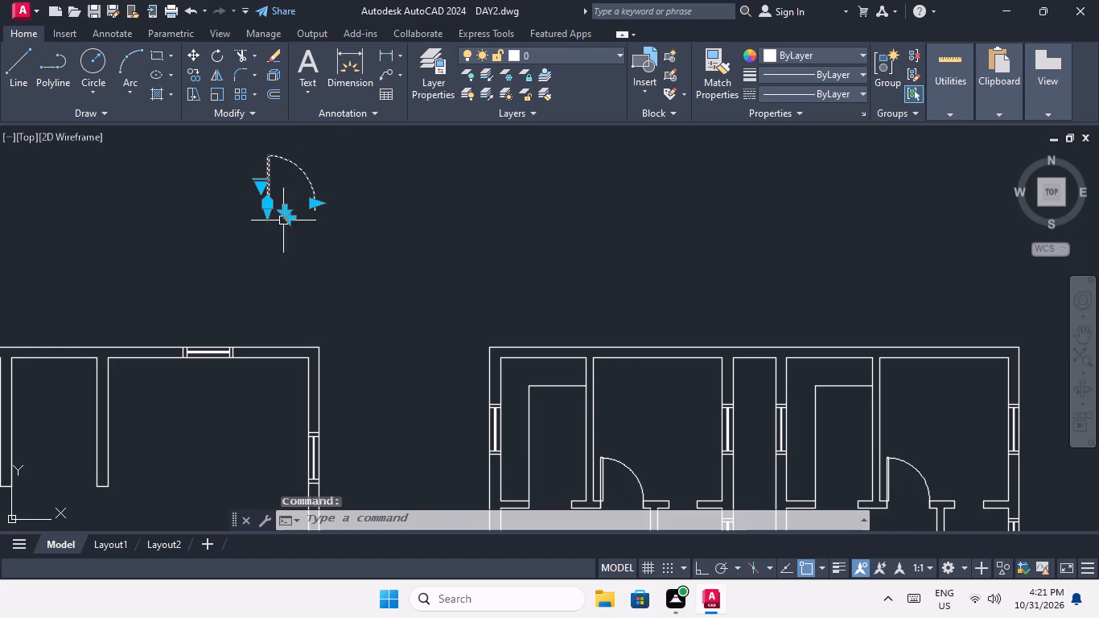
scroll(290, 219, up, 3)
click(267, 189)
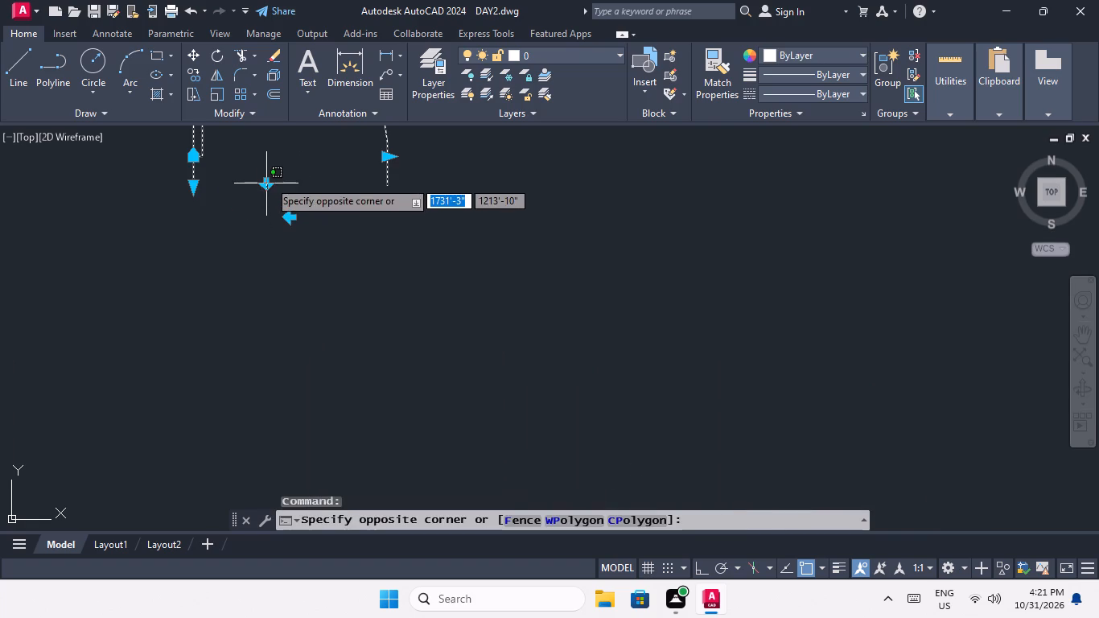
click(268, 180)
key(Escape)
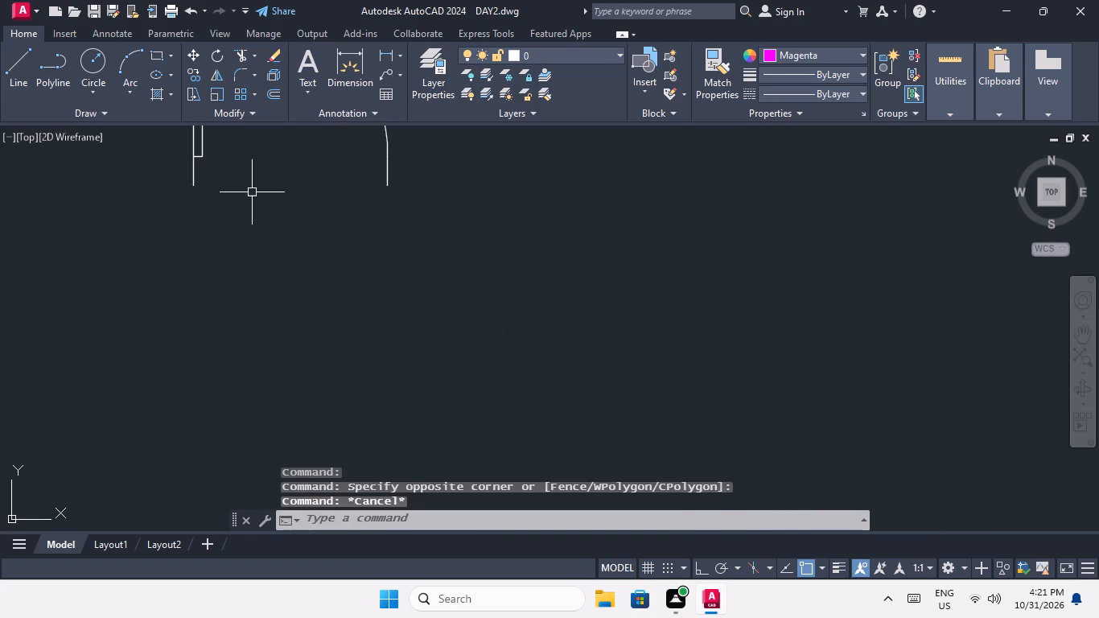
drag(242, 174, 163, 212)
click(157, 212)
click(265, 186)
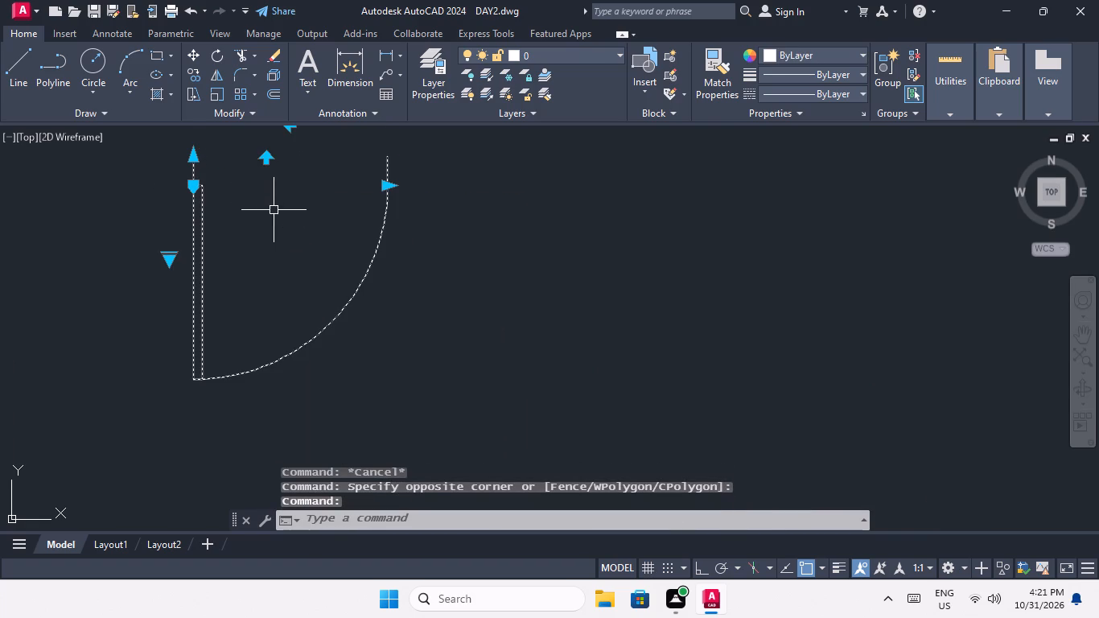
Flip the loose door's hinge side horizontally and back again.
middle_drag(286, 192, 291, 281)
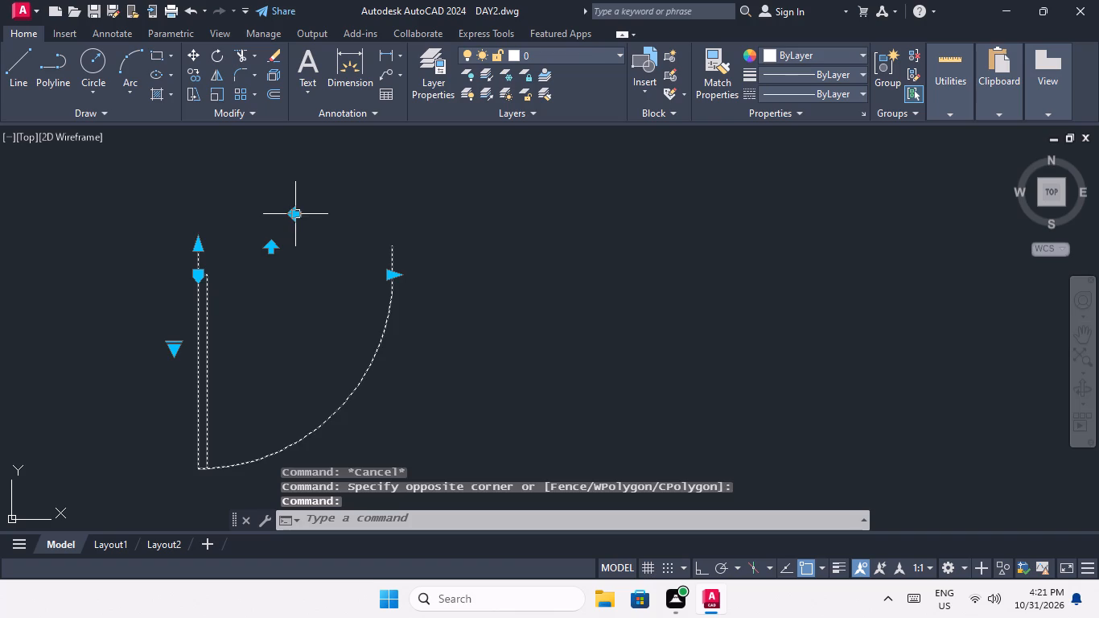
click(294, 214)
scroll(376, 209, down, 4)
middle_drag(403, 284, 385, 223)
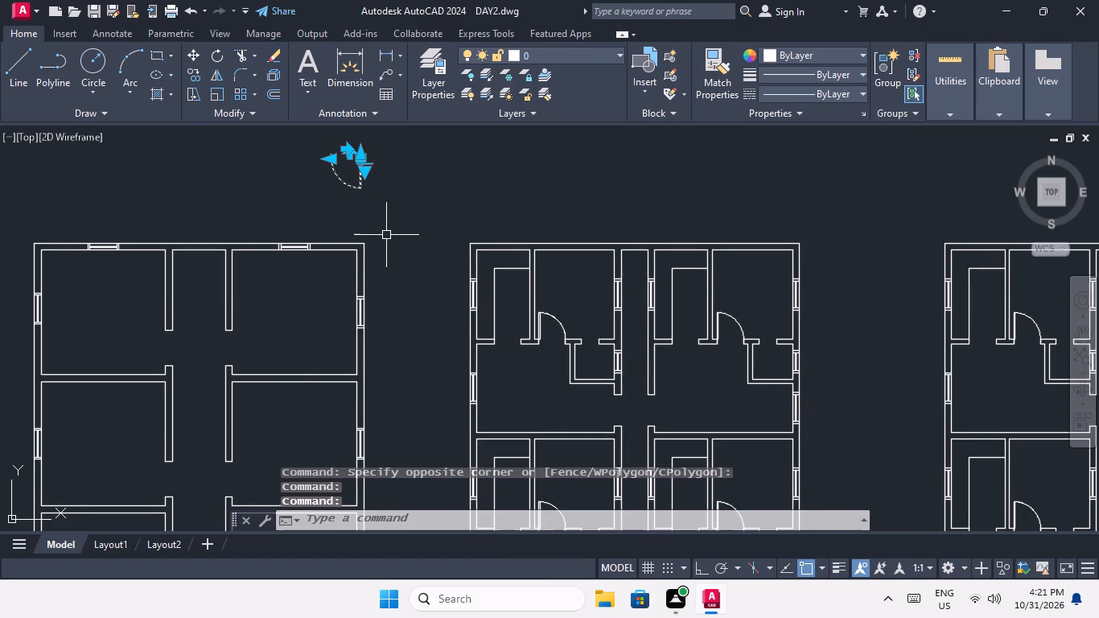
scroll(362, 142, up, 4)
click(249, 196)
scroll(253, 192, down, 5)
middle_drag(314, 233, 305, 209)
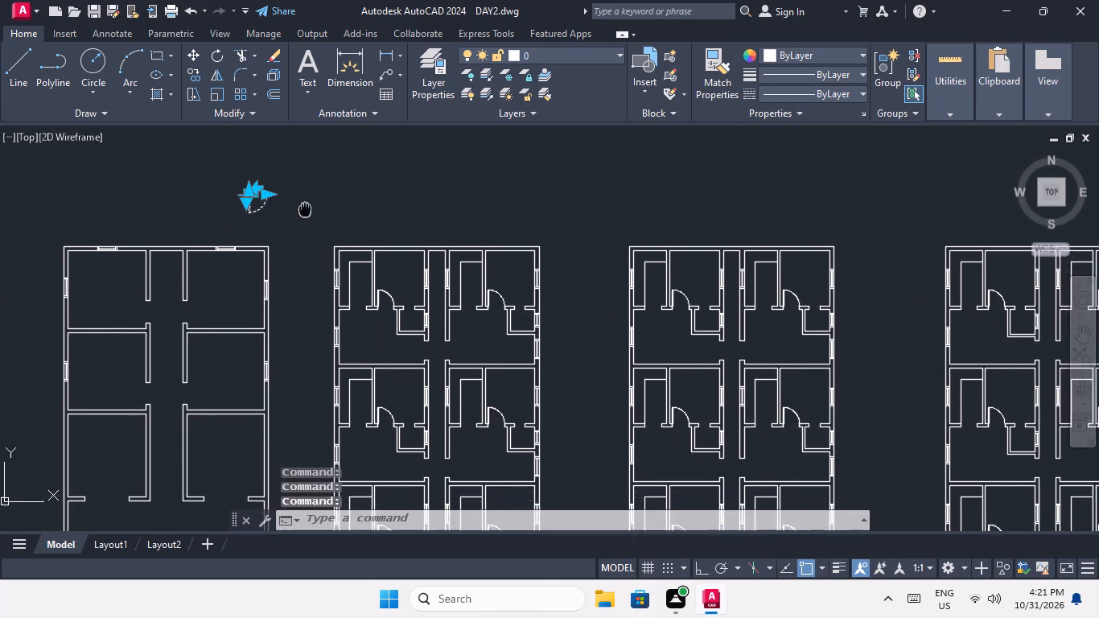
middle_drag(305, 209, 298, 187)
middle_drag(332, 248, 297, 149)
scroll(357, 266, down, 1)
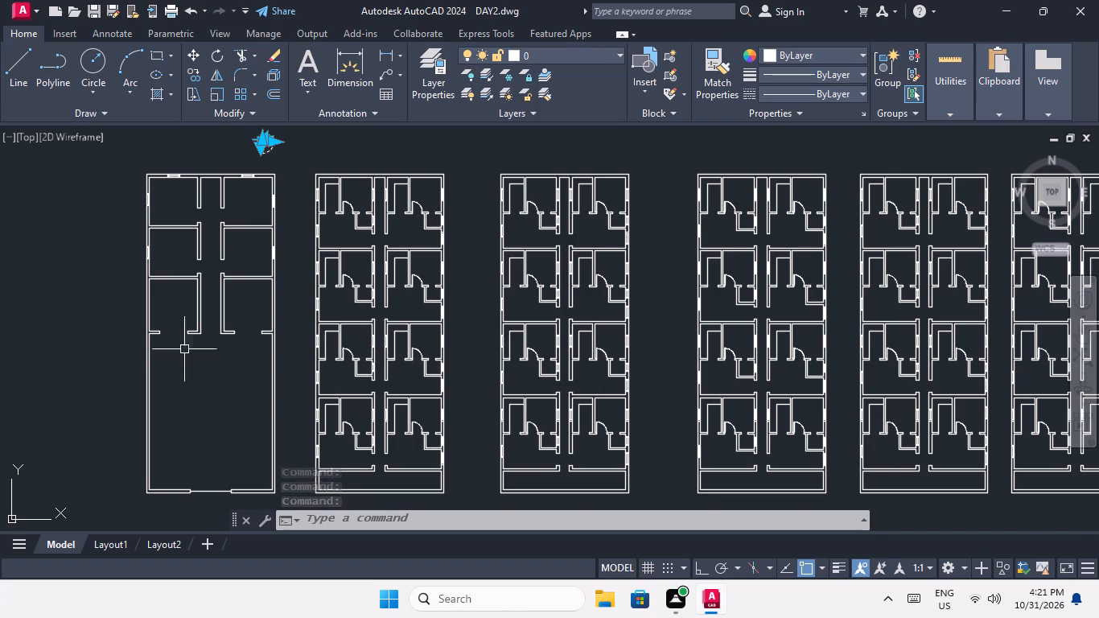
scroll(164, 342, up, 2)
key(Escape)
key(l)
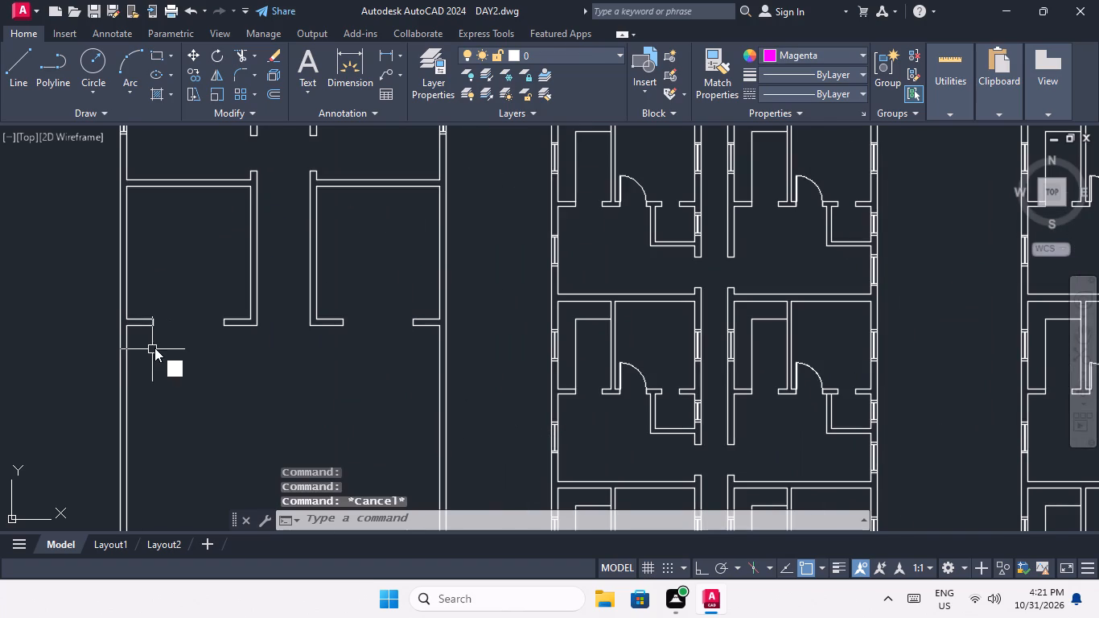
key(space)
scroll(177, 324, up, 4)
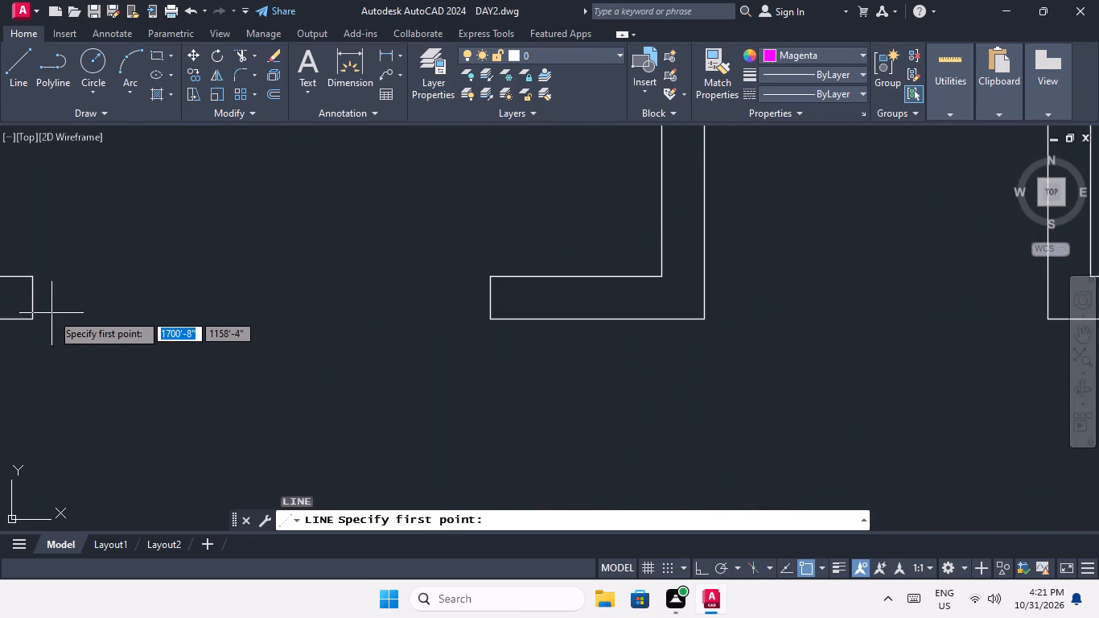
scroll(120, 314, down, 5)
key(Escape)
Copy the loose swing door from its upper hinge-side end to the small room's left jamb corner in the first block's top-row, left-column unit.
scroll(205, 350, down, 4)
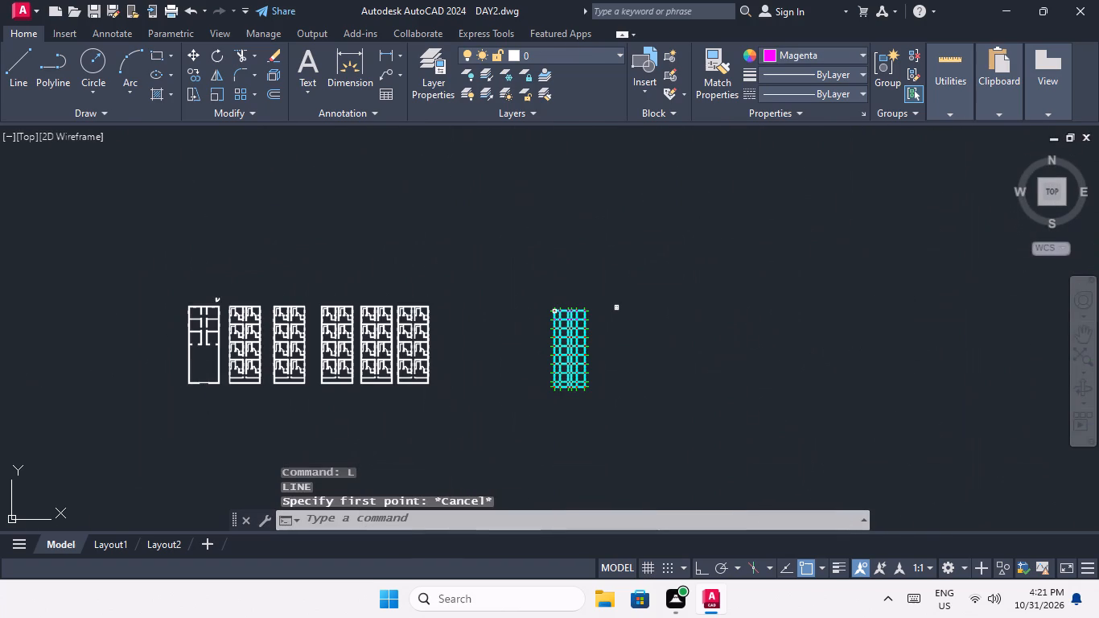
scroll(220, 313, up, 4)
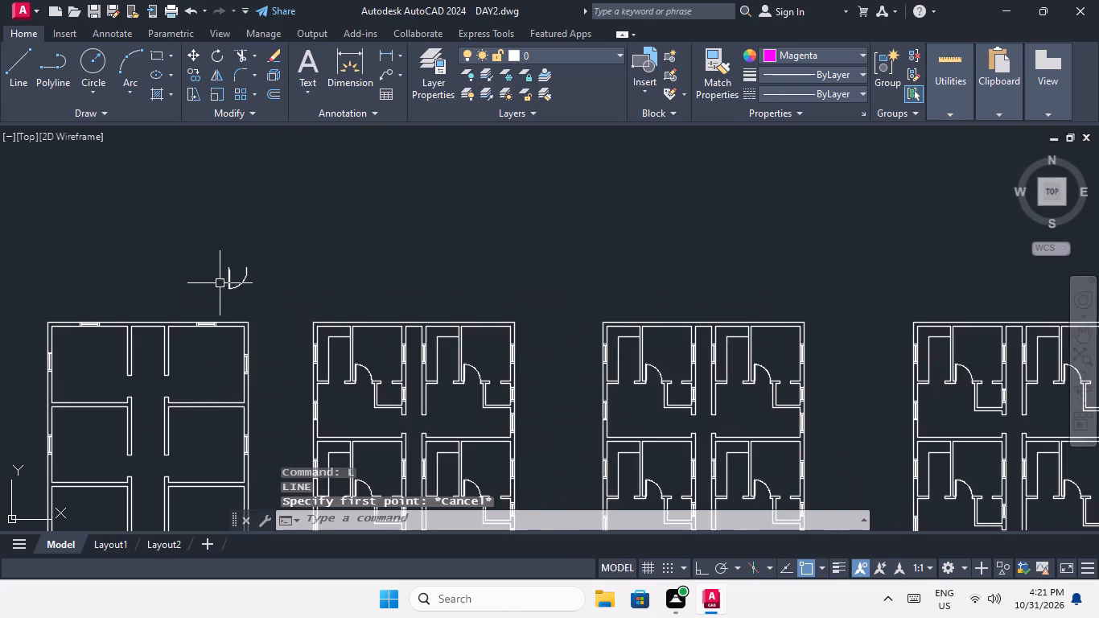
scroll(233, 282, up, 3)
drag(356, 223, 220, 312)
click(146, 336)
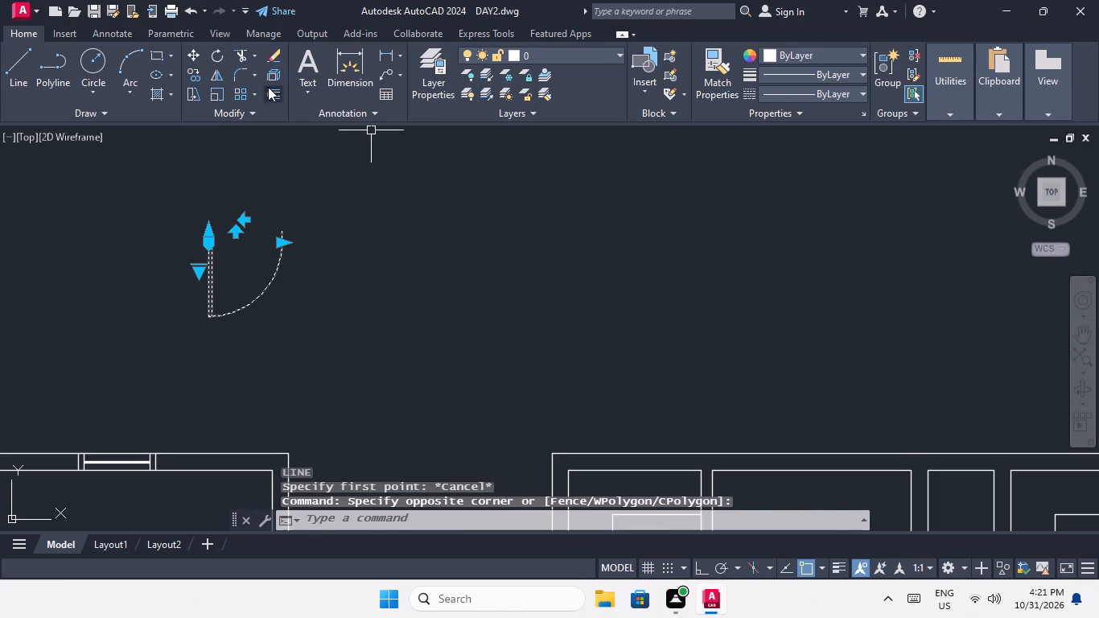
click(195, 76)
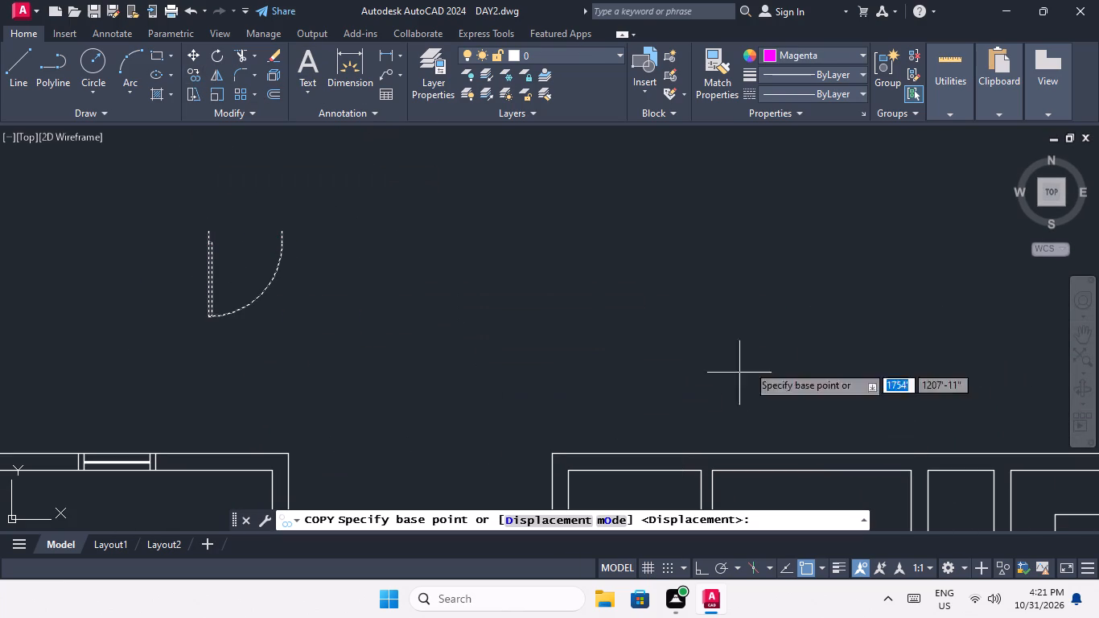
scroll(197, 239, up, 3)
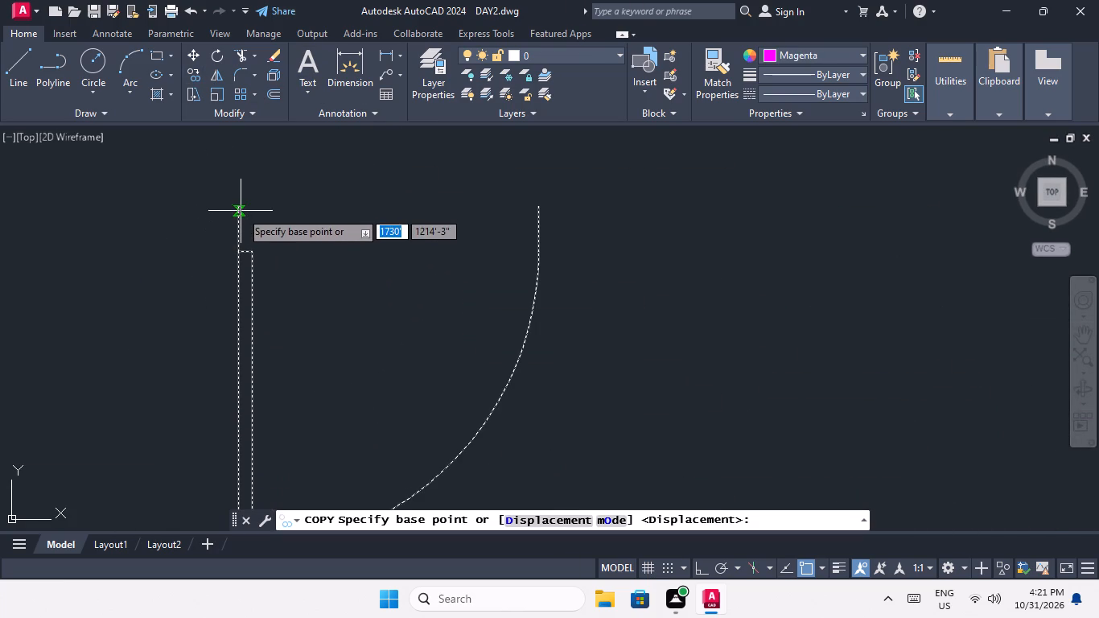
click(239, 203)
scroll(242, 195, down, 4)
middle_drag(410, 274, 282, 190)
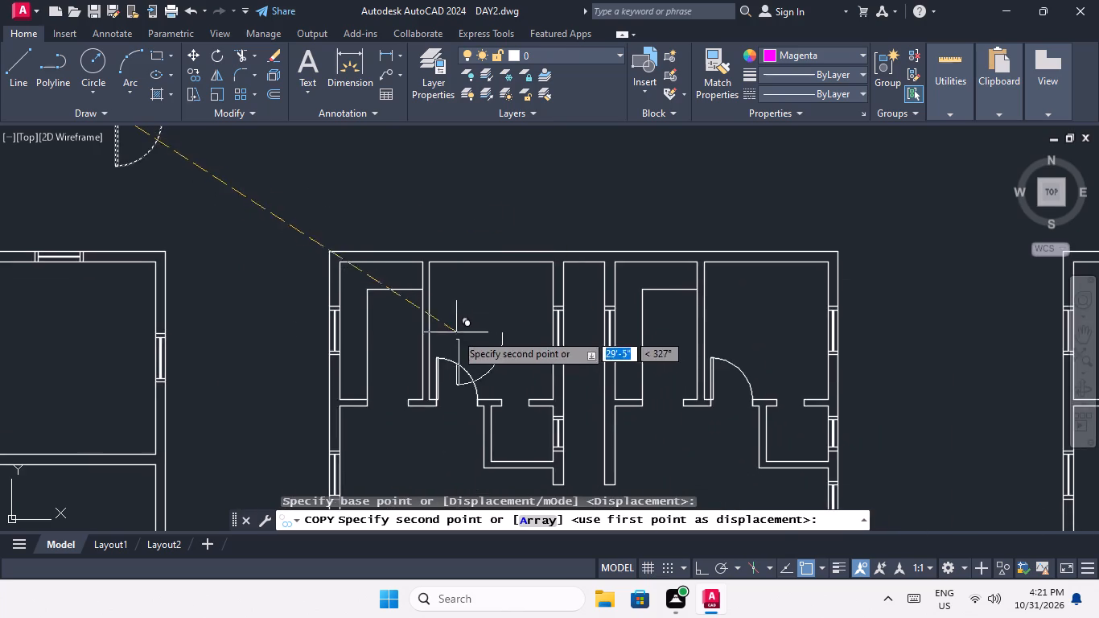
middle_drag(448, 336, 305, 198)
scroll(364, 275, up, 3)
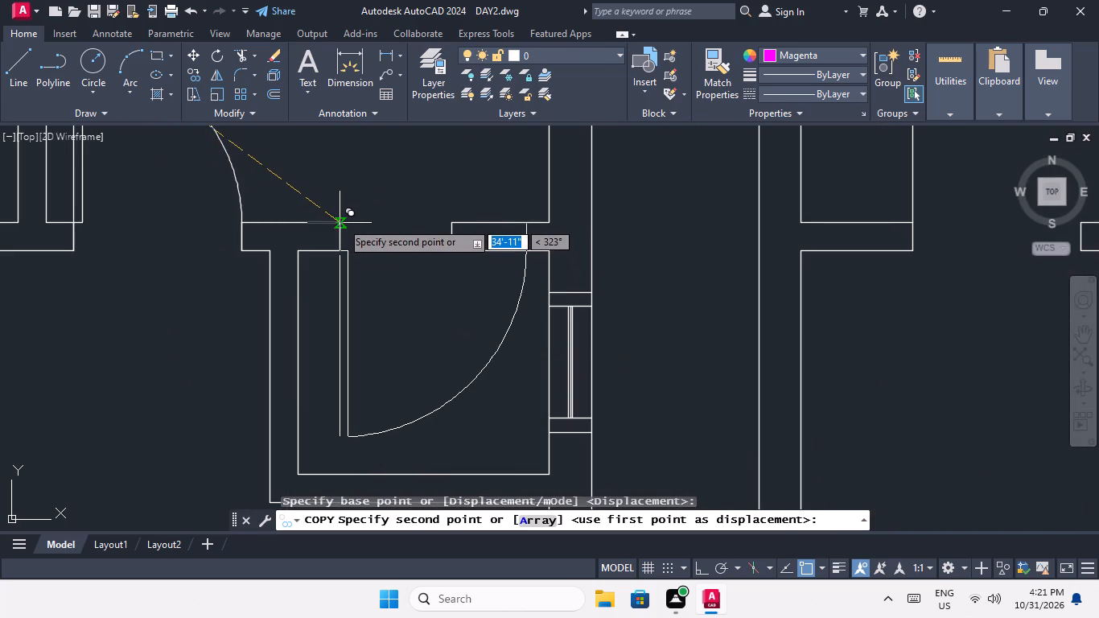
scroll(340, 225, up, 3)
click(337, 220)
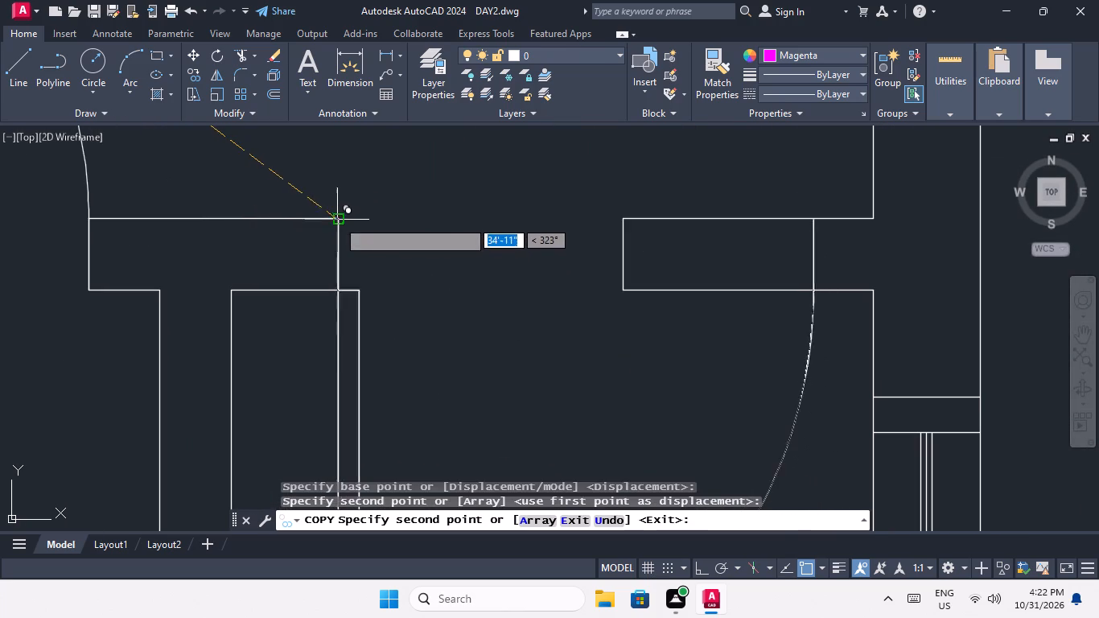
Place another door copy at the small room's left jamb corner in the first block's top-row, right-column unit.
scroll(340, 210, down, 4)
middle_drag(377, 245, 114, 256)
scroll(500, 239, up, 1)
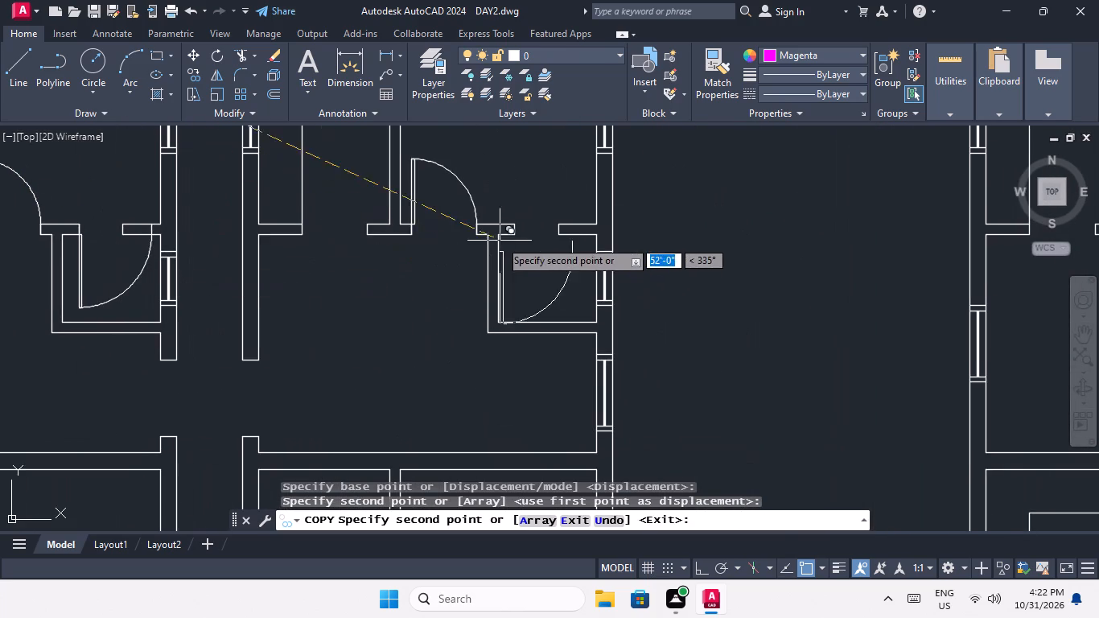
scroll(500, 240, up, 2)
click(554, 179)
Place door copies at the small-room openings of both second-row units in the first block, snapping to each left jamb's upper corner.
scroll(548, 167, down, 3)
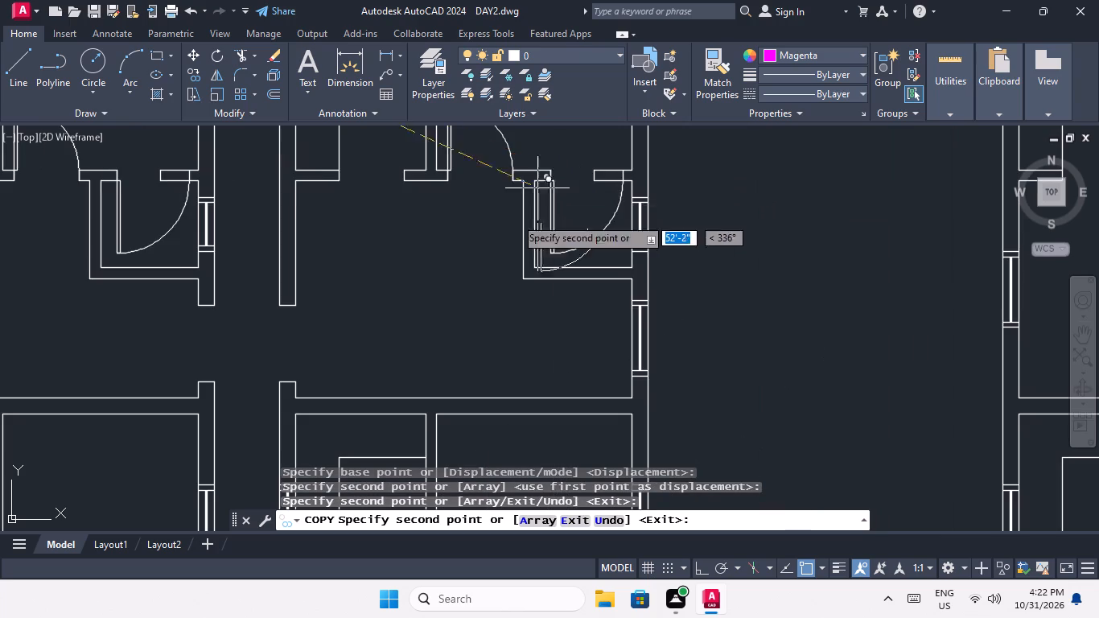
middle_drag(419, 270, 430, 216)
scroll(436, 210, down, 2)
scroll(327, 384, up, 3)
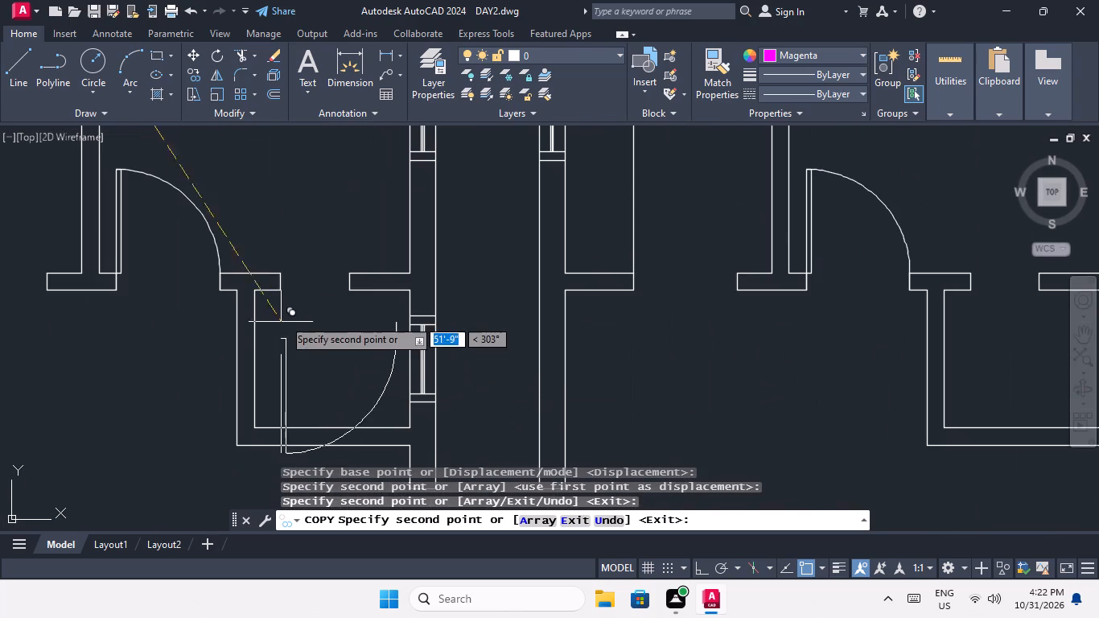
scroll(276, 276, up, 4)
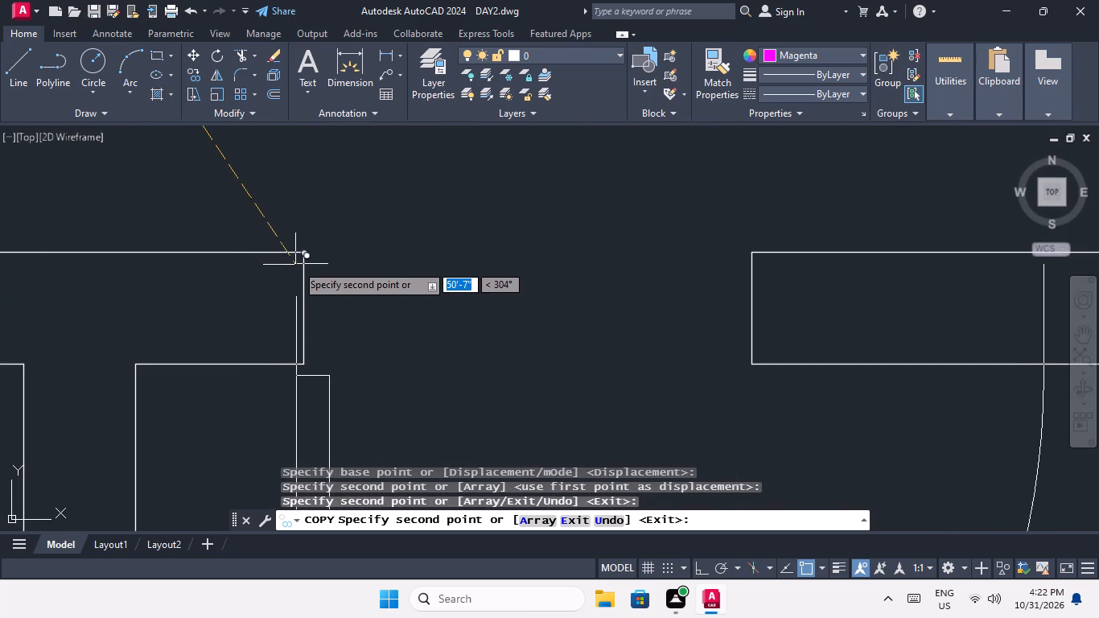
click(303, 254)
scroll(302, 247, down, 4)
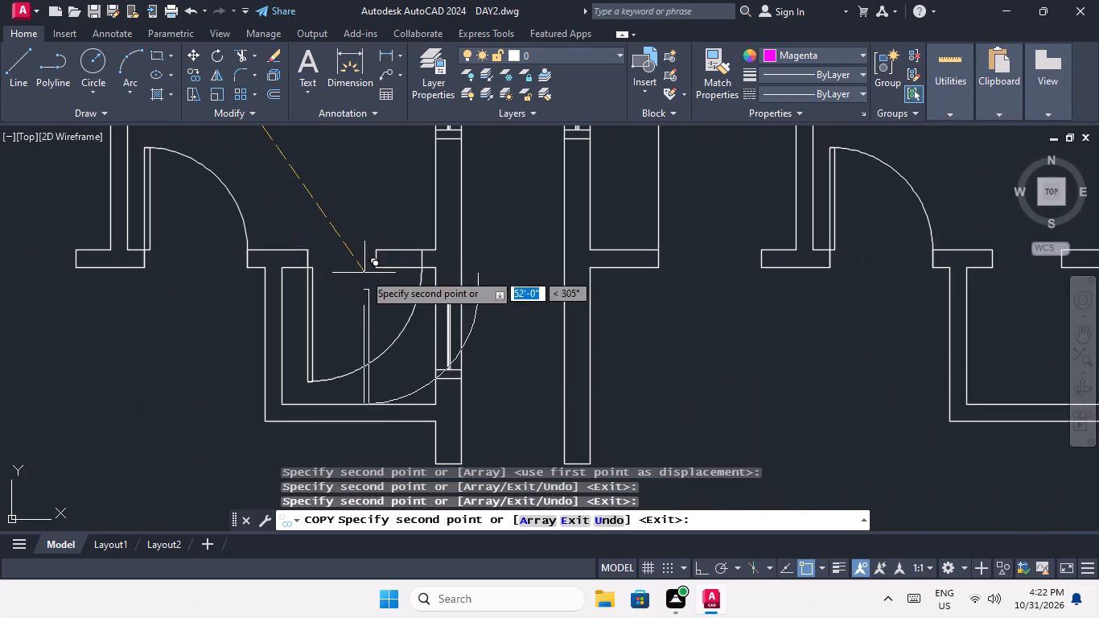
middle_drag(362, 273, 191, 285)
middle_drag(591, 323, 21, 244)
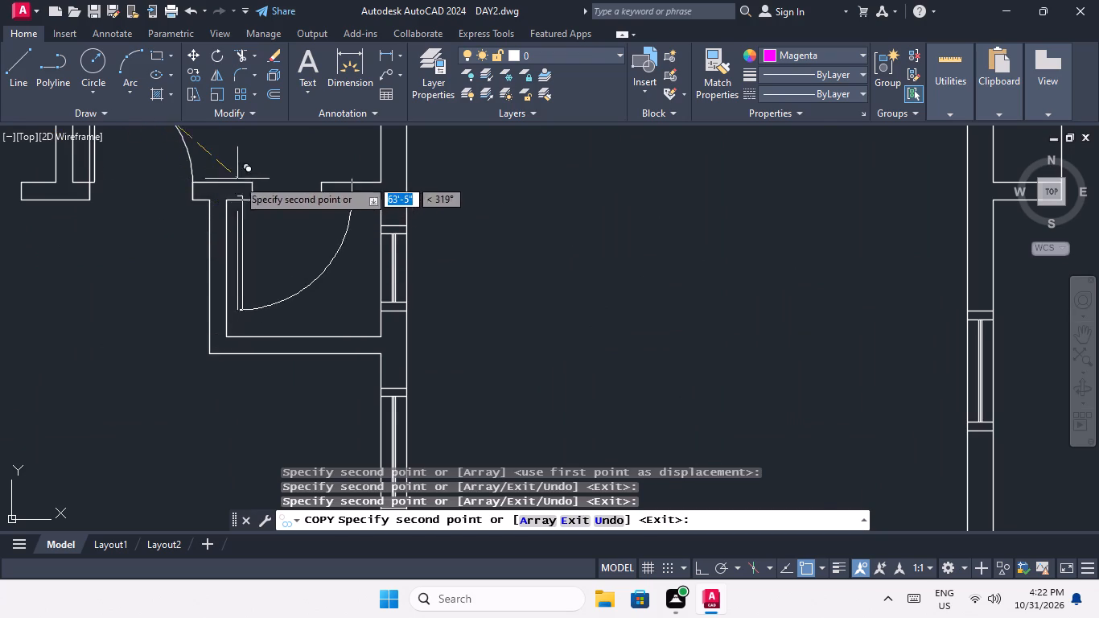
scroll(237, 177, up, 3)
click(297, 202)
Place door copies at the small-room openings of both third-row units in the first block, snapping to each left jamb's upper corner.
scroll(298, 192, down, 5)
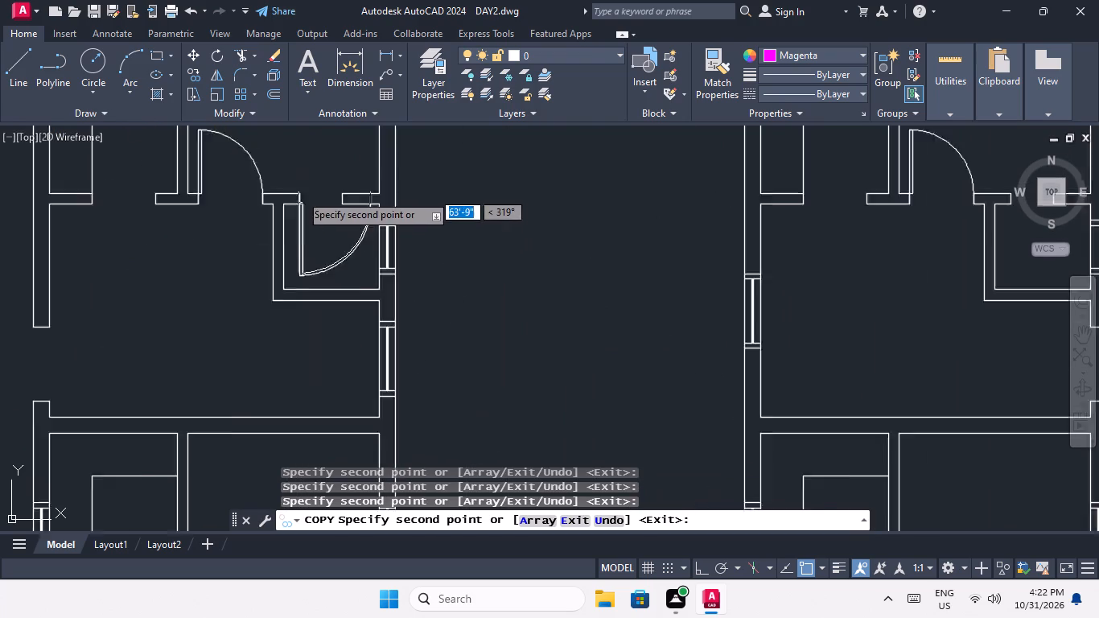
middle_drag(237, 267, 337, 204)
scroll(340, 202, down, 2)
scroll(260, 297, up, 2)
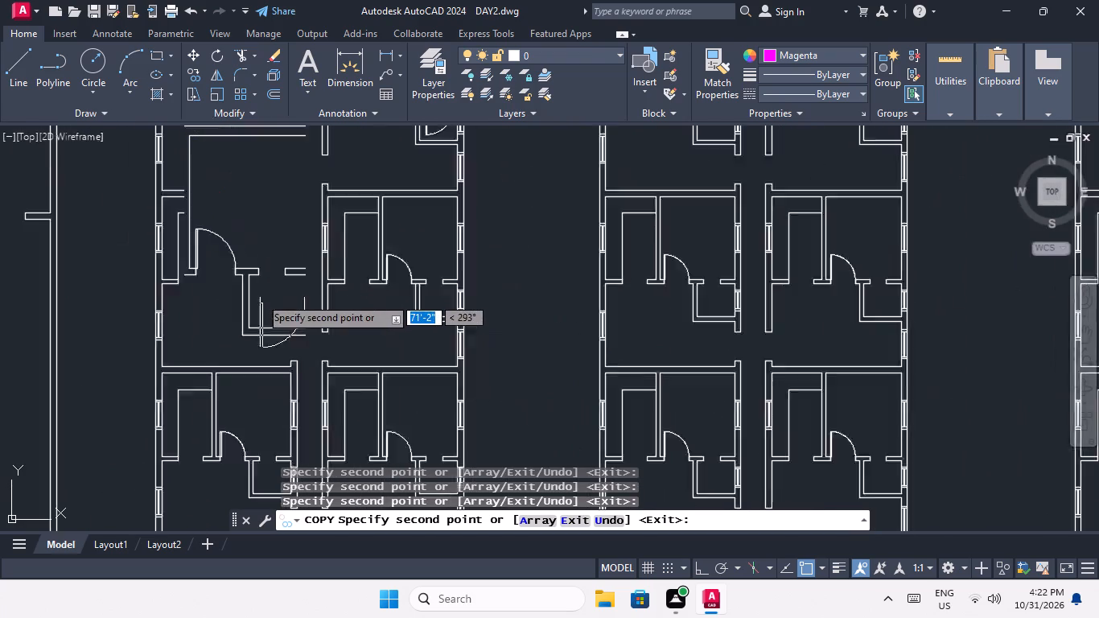
scroll(260, 297, up, 2)
scroll(253, 230, up, 2)
click(253, 212)
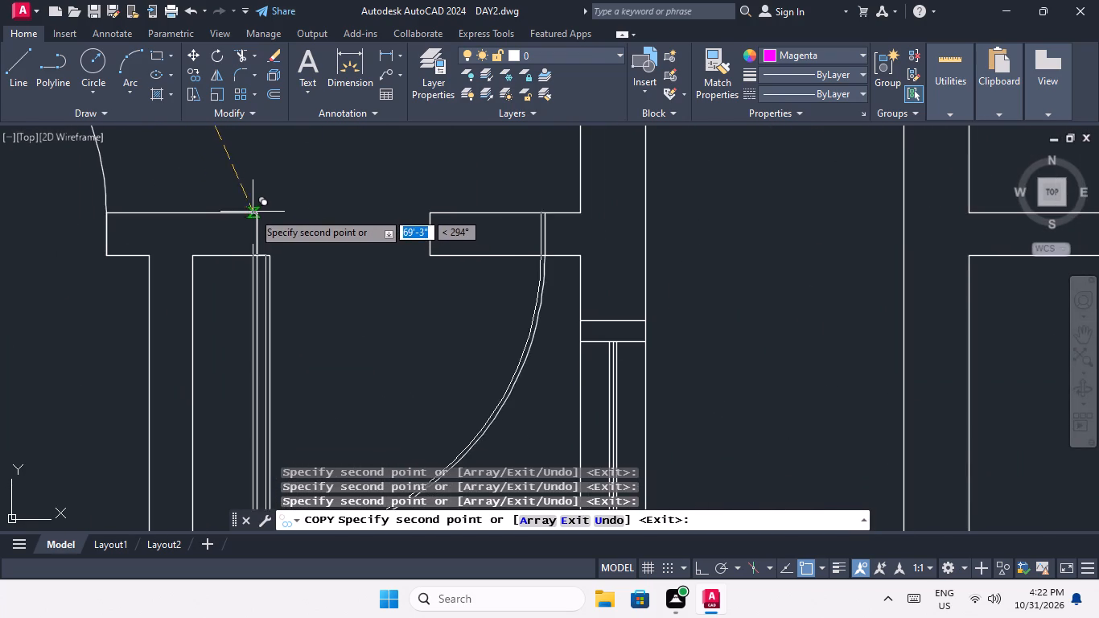
scroll(295, 218, down, 4)
middle_drag(519, 265, 385, 295)
scroll(429, 258, up, 3)
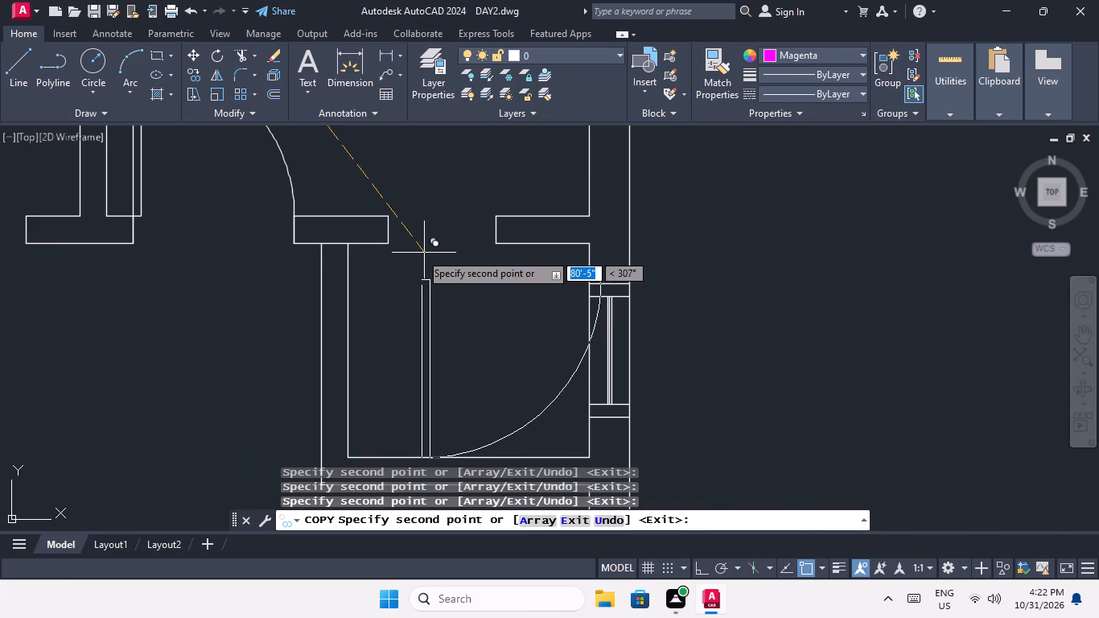
click(388, 218)
Place door copies at the small-room openings of both bottom-row units in the first block, snapping to each left jamb's upper corner.
scroll(398, 226, down, 3)
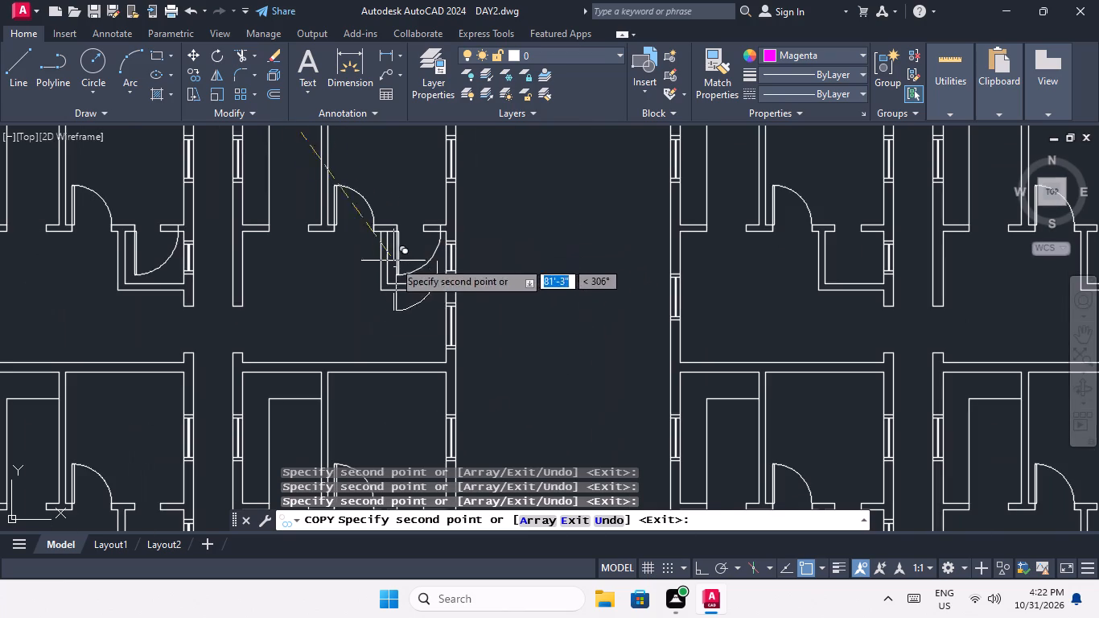
middle_drag(321, 288, 356, 248)
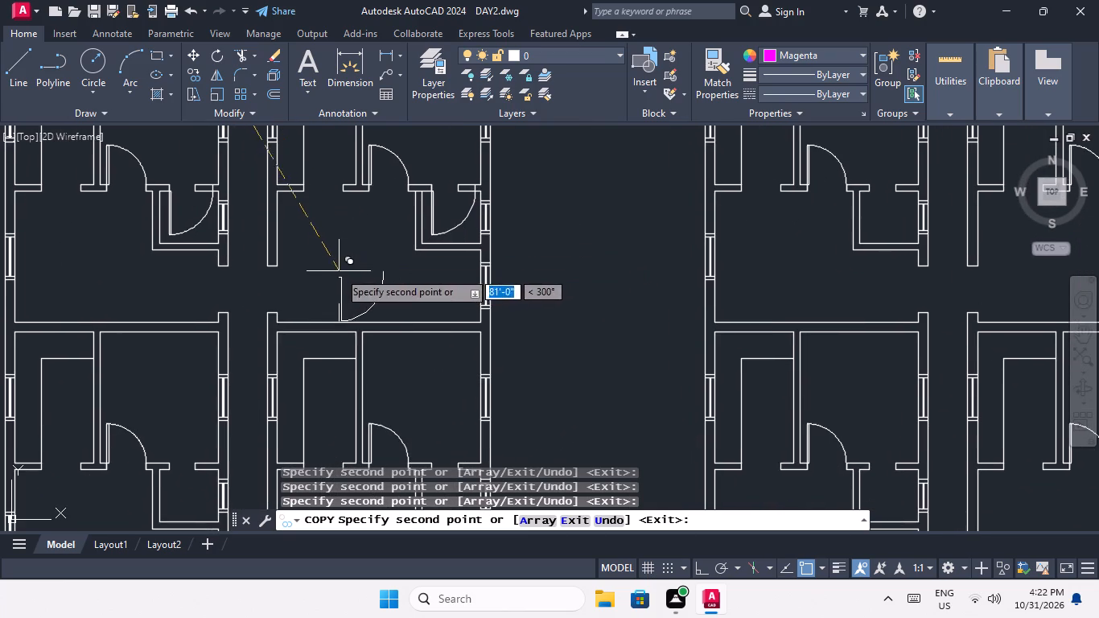
middle_drag(346, 263, 396, 174)
scroll(218, 388, up, 4)
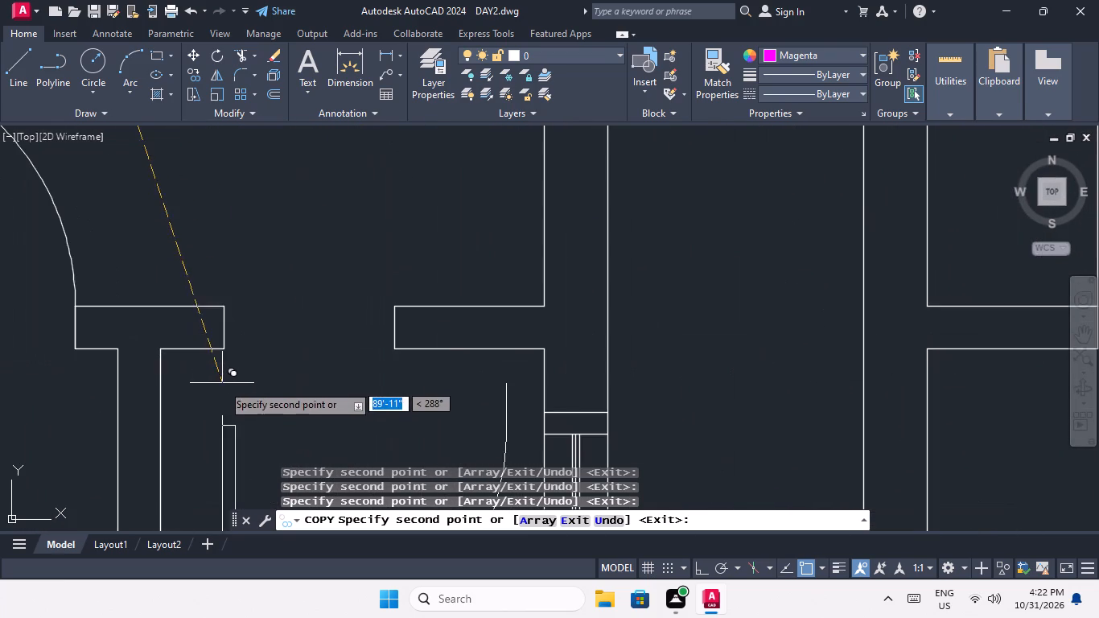
click(222, 308)
scroll(249, 292, down, 3)
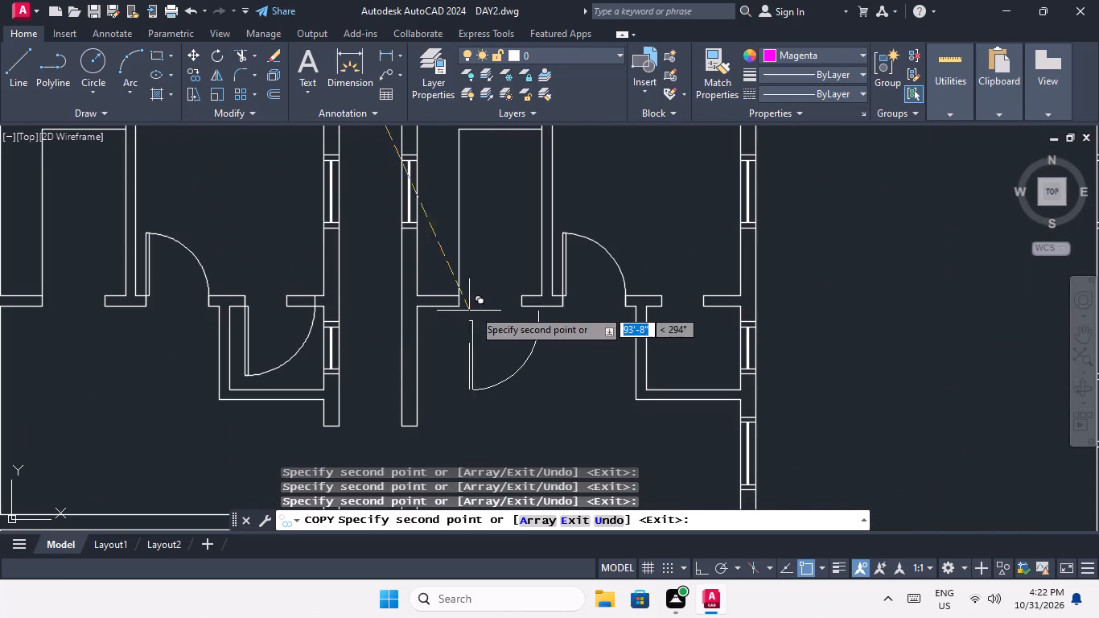
scroll(665, 300, up, 4)
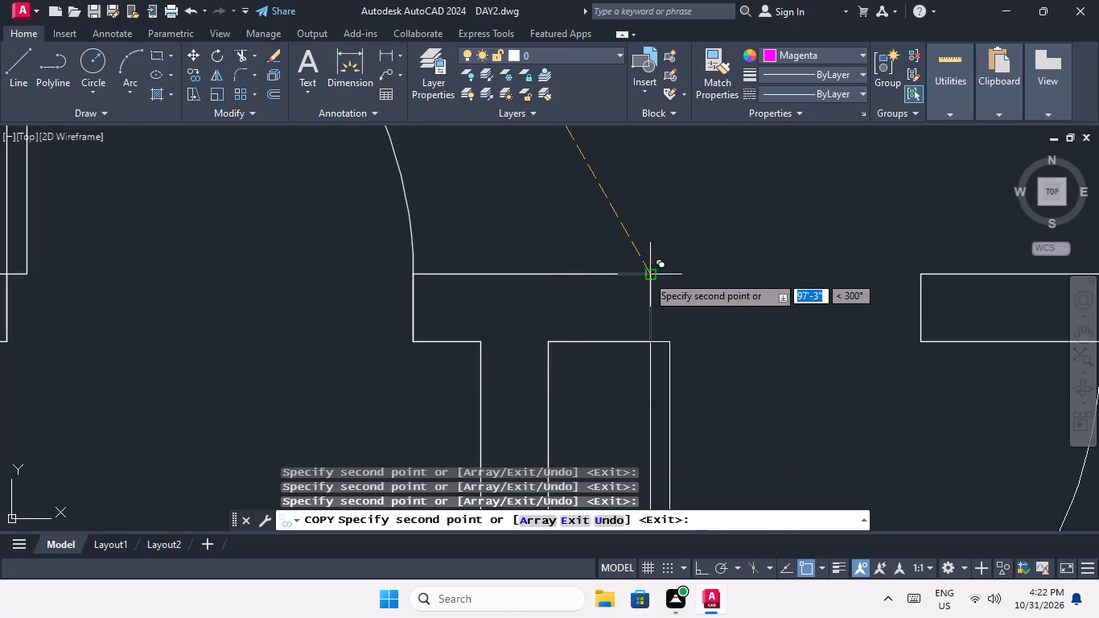
click(647, 273)
Place door copies at the small-room openings of both top-row units in the second block, snapping to each left jamb's upper corner.
scroll(653, 231, down, 4)
middle_drag(484, 342, 507, 229)
scroll(501, 203, down, 3)
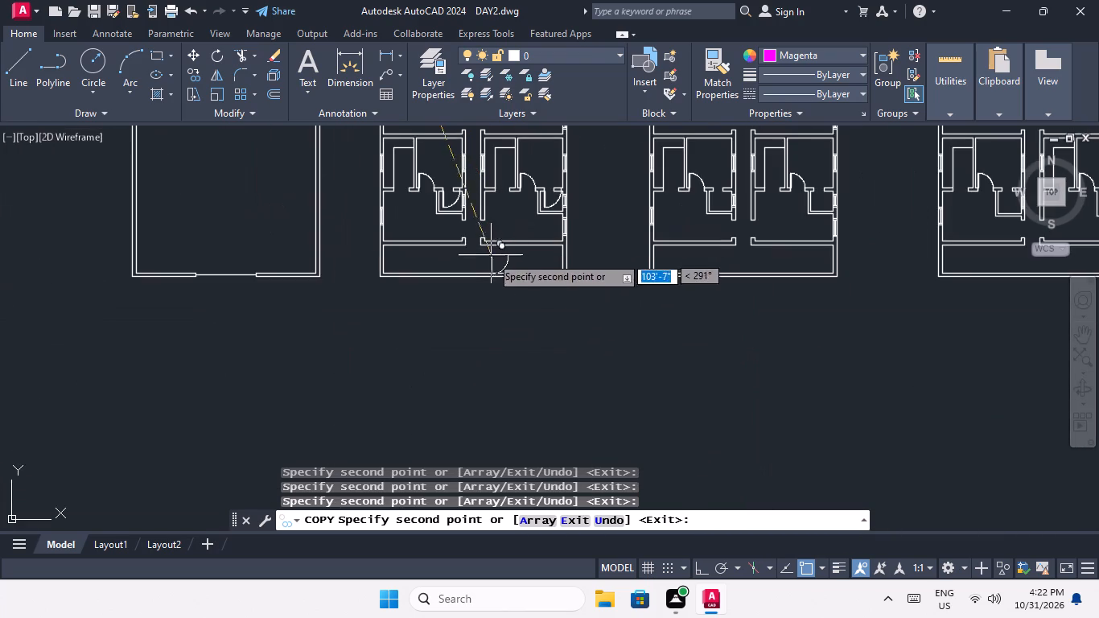
middle_drag(487, 262, 392, 364)
middle_drag(447, 282, 229, 364)
scroll(311, 274, down, 1)
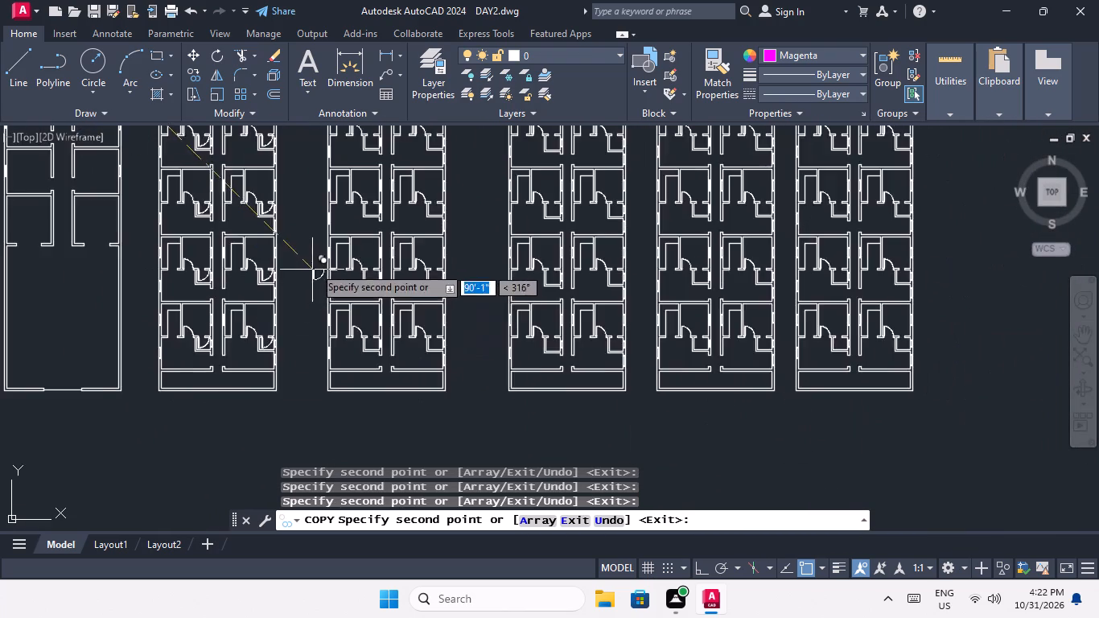
middle_drag(315, 266, 201, 396)
scroll(252, 271, up, 5)
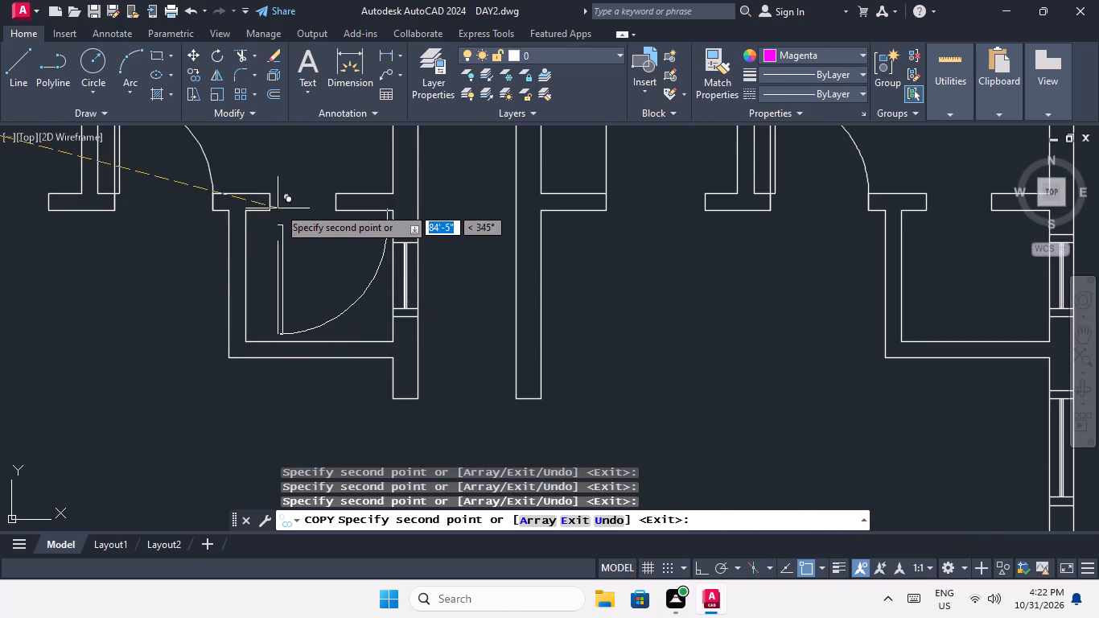
click(270, 194)
scroll(282, 189, down, 2)
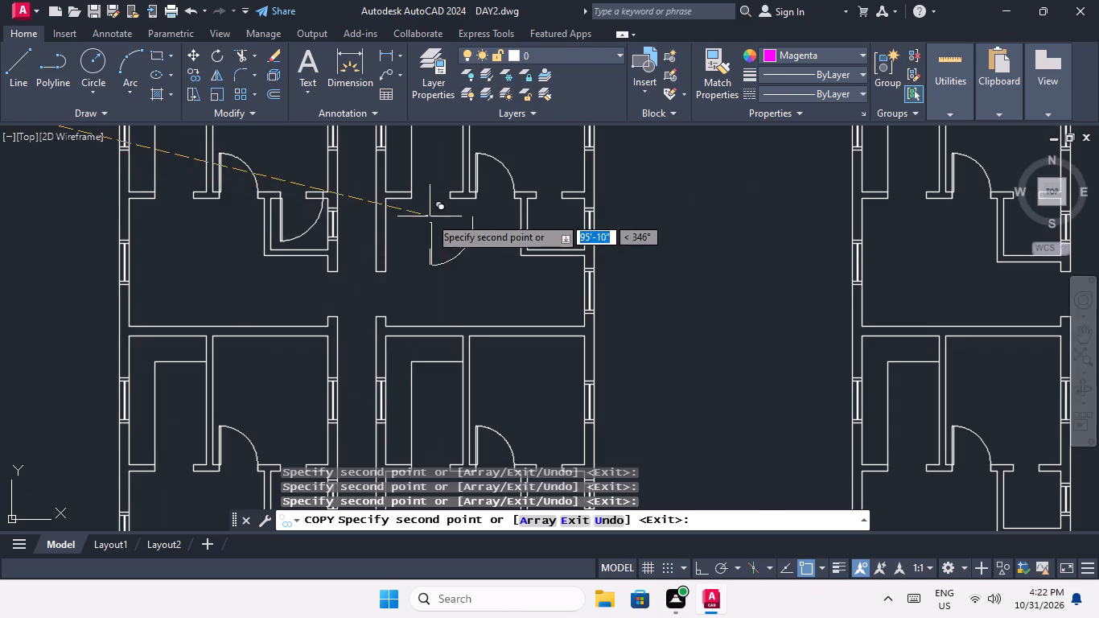
middle_drag(420, 225, 265, 286)
scroll(375, 255, up, 3)
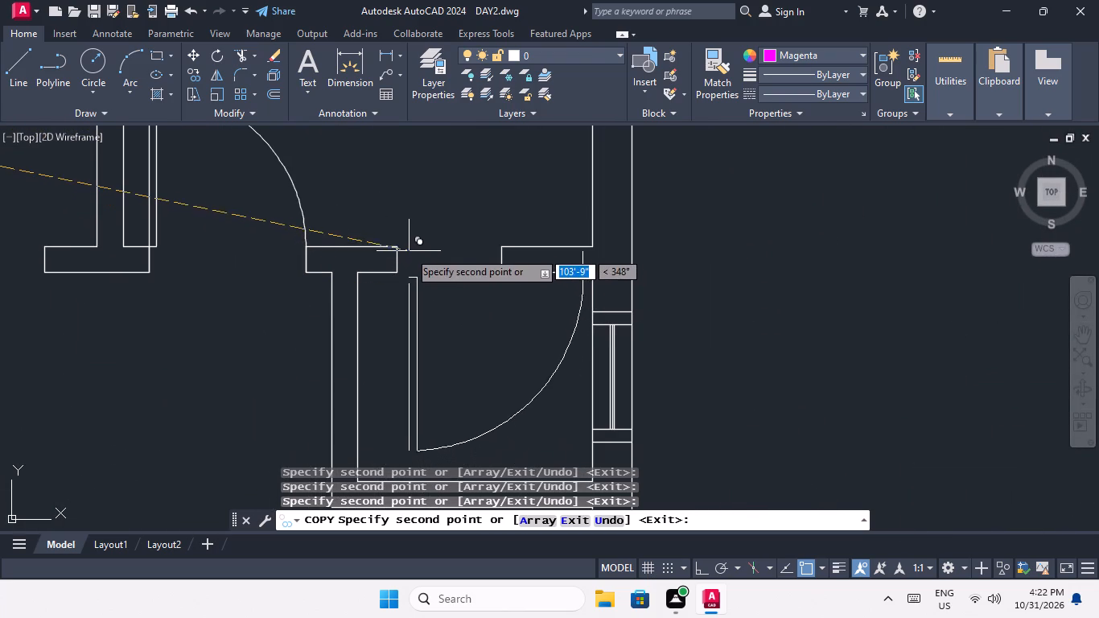
click(396, 245)
Place door copies at the small-room openings of both second-row units in the second block, snapping to each left jamb's upper corner.
scroll(405, 231, down, 4)
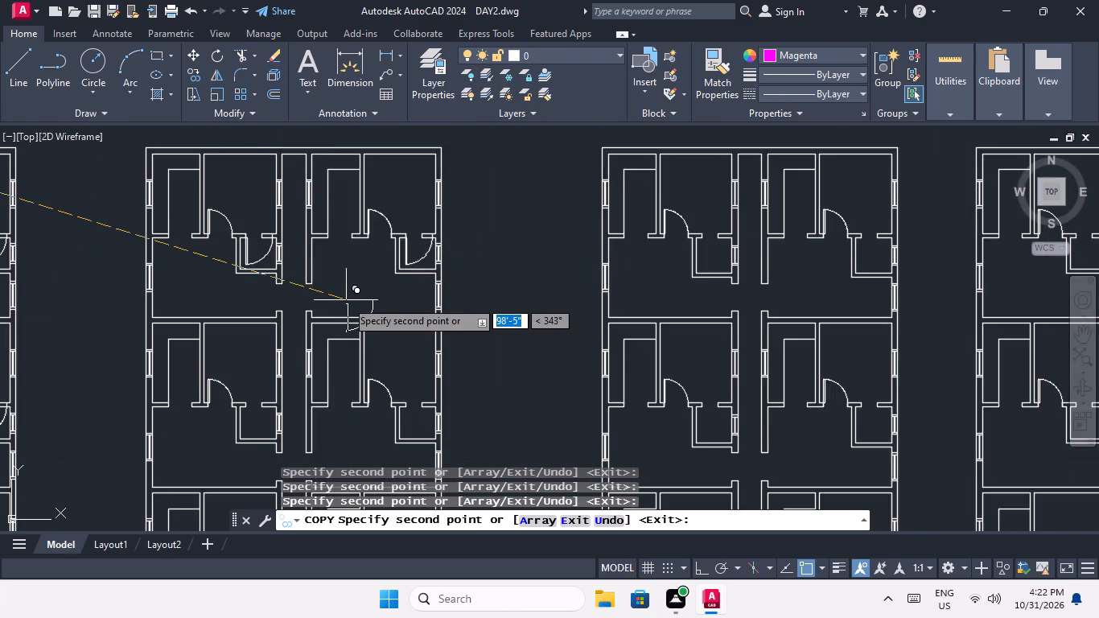
middle_drag(348, 299, 362, 237)
scroll(256, 360, up, 4)
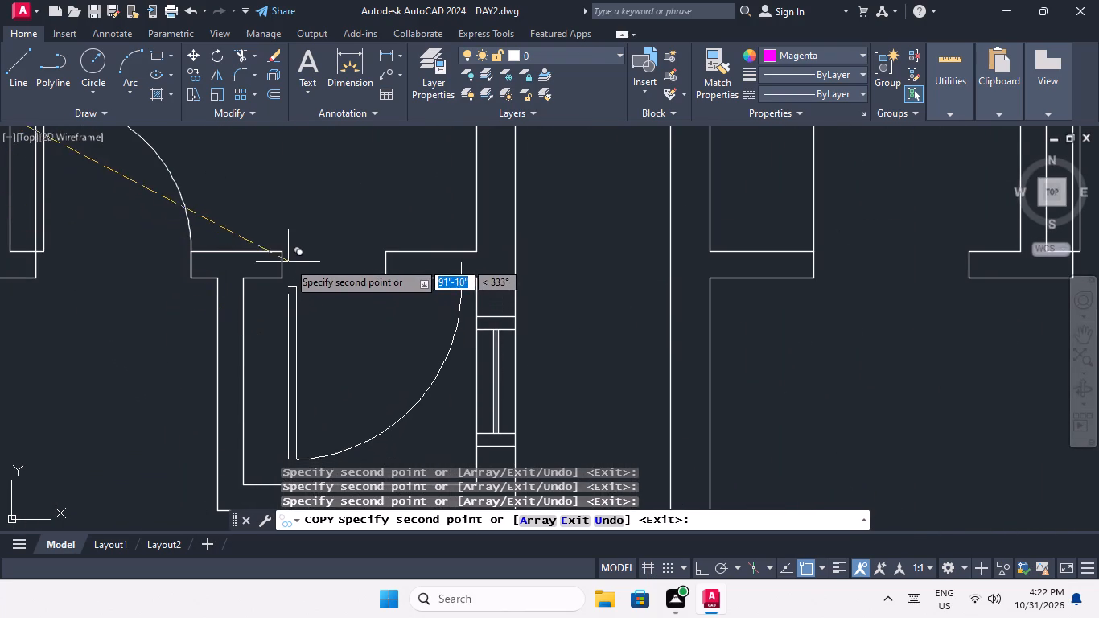
click(281, 251)
scroll(282, 247, down, 4)
middle_drag(451, 263, 397, 298)
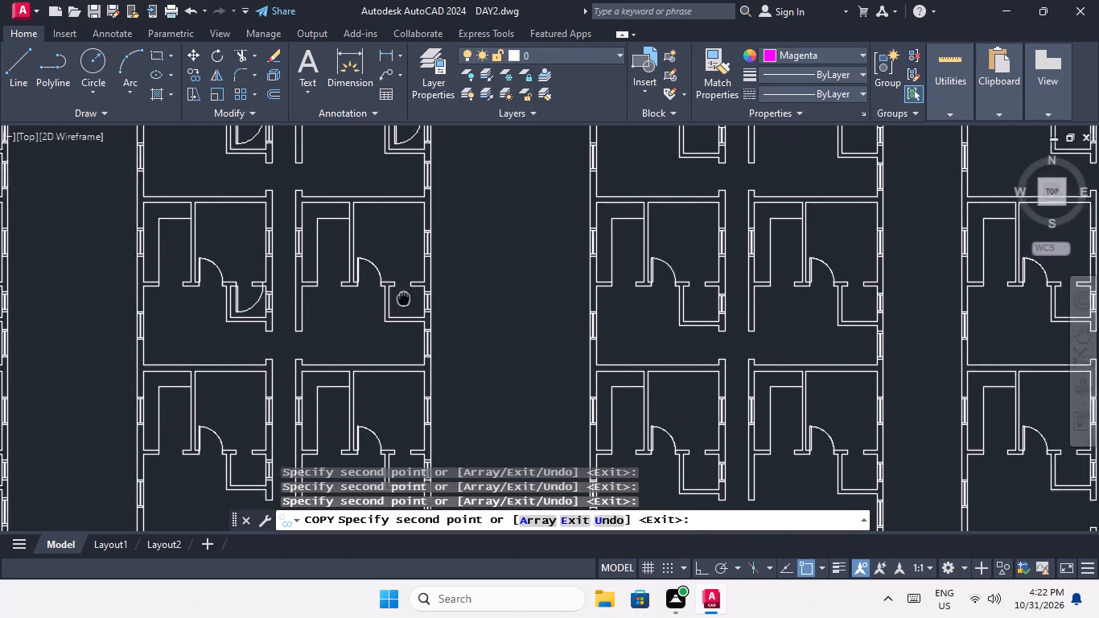
middle_drag(397, 298, 380, 300)
scroll(386, 299, up, 3)
click(319, 244)
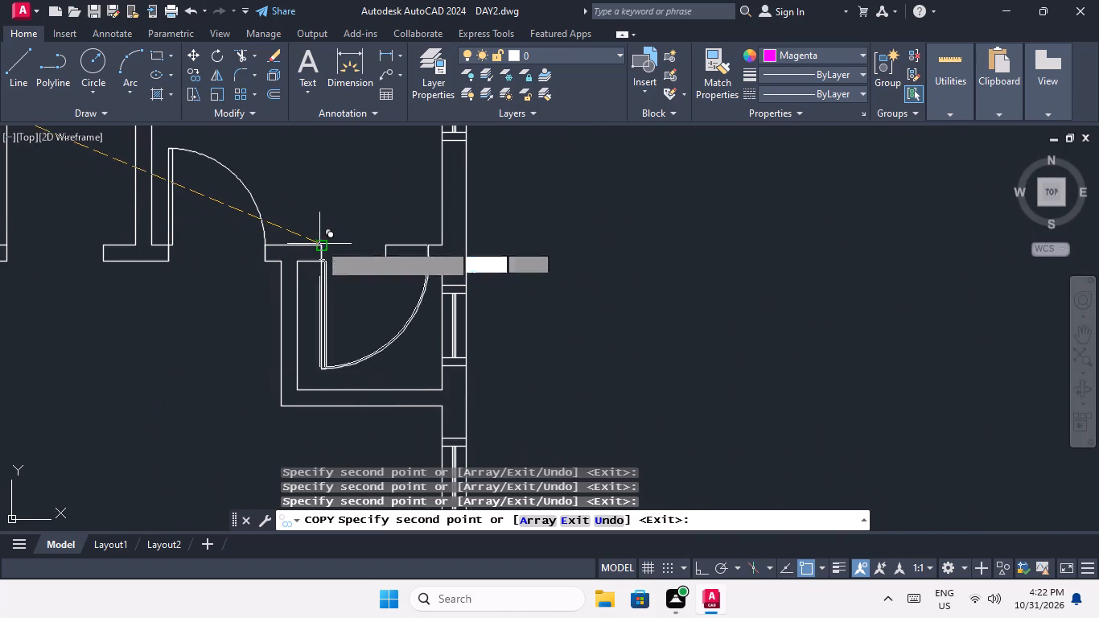
Place door copies at the small-room openings of both third-row units in the second block, snapping to each left jamb's upper corner.
scroll(379, 193, down, 3)
middle_drag(333, 279, 422, 171)
scroll(303, 278, up, 4)
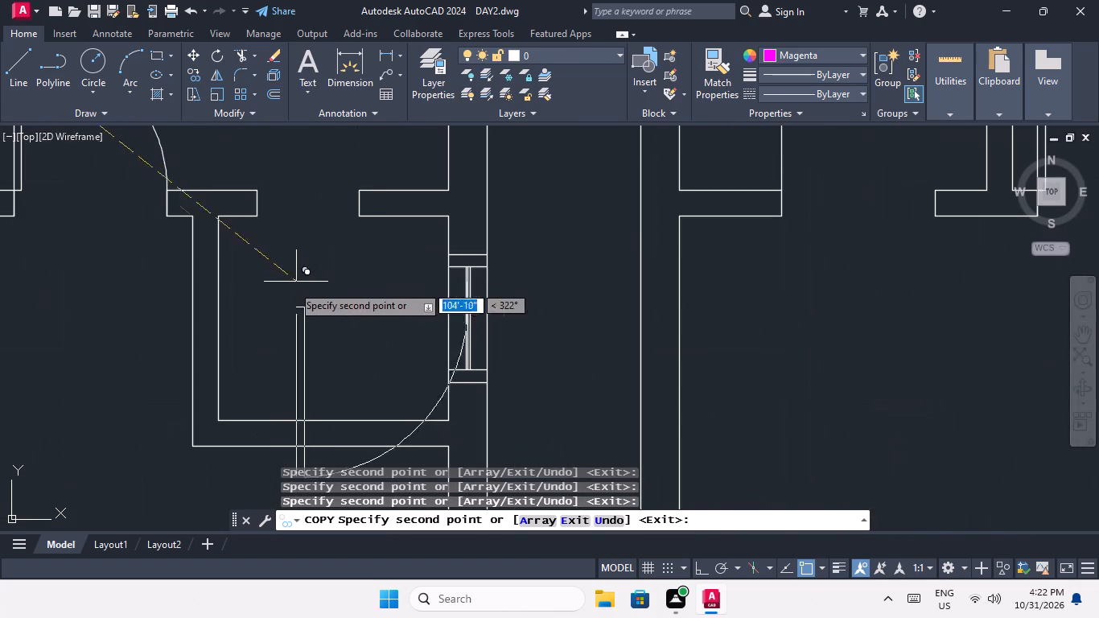
click(257, 192)
scroll(265, 187, down, 3)
middle_drag(367, 229, 189, 309)
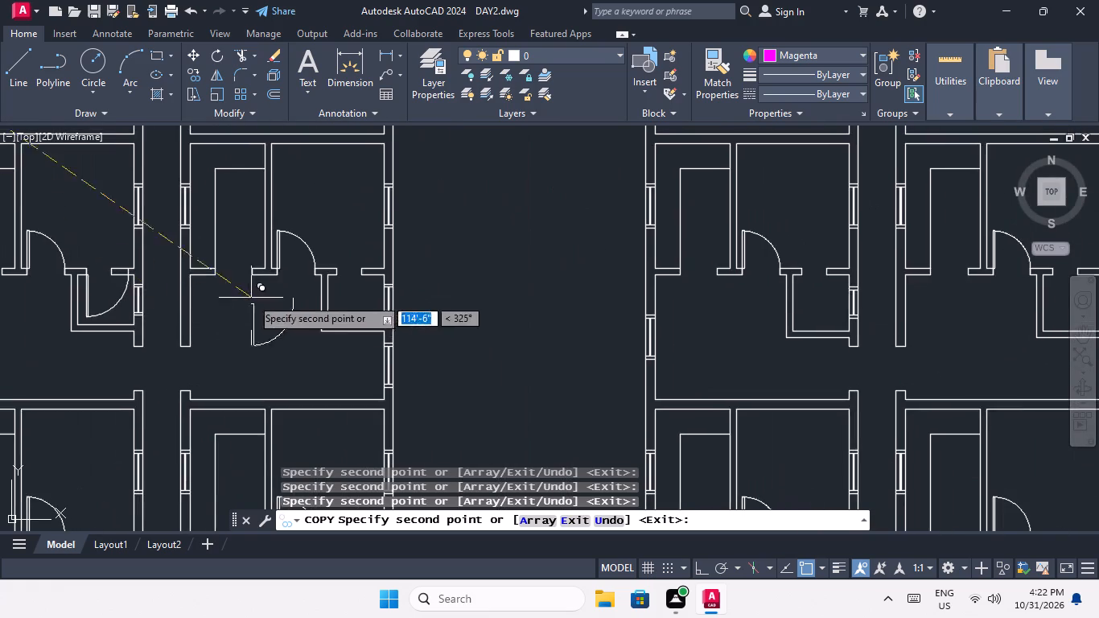
scroll(327, 274, up, 4)
click(387, 237)
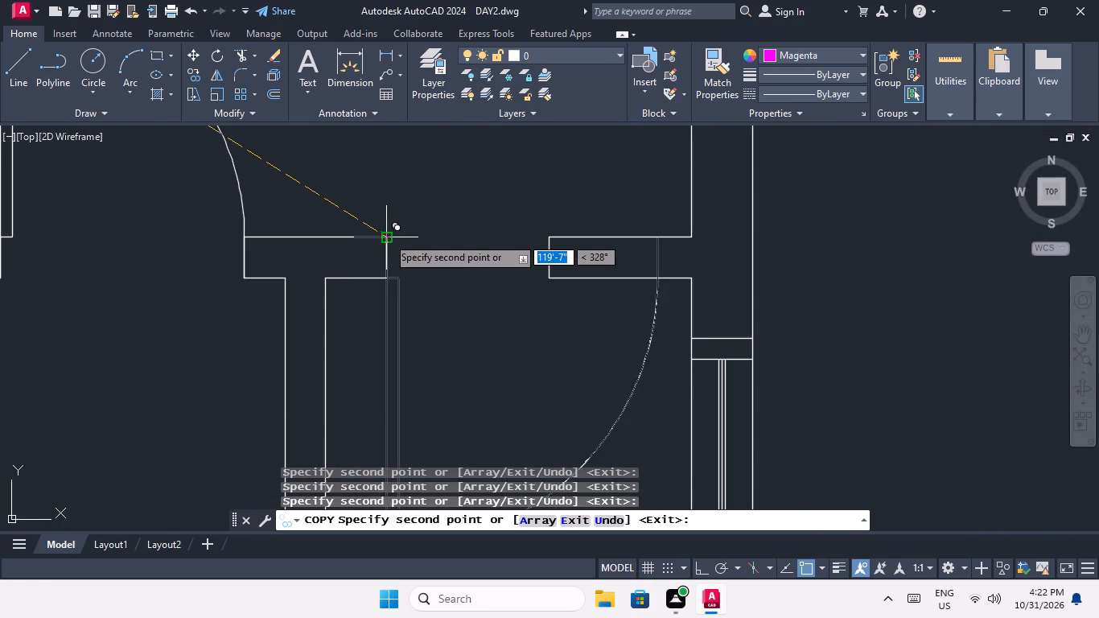
Place door copies at the small-room openings of both bottom-row units in the second block, snapping to each left jamb's upper corner.
scroll(393, 229, down, 3)
middle_drag(329, 307, 370, 241)
scroll(371, 237, down, 2)
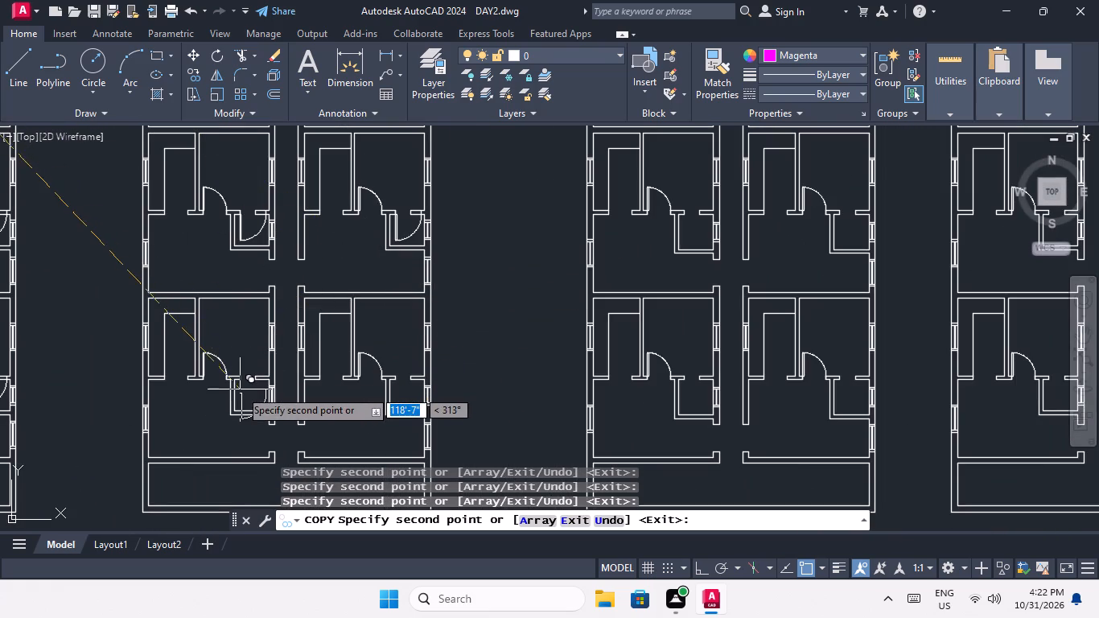
scroll(240, 389, up, 4)
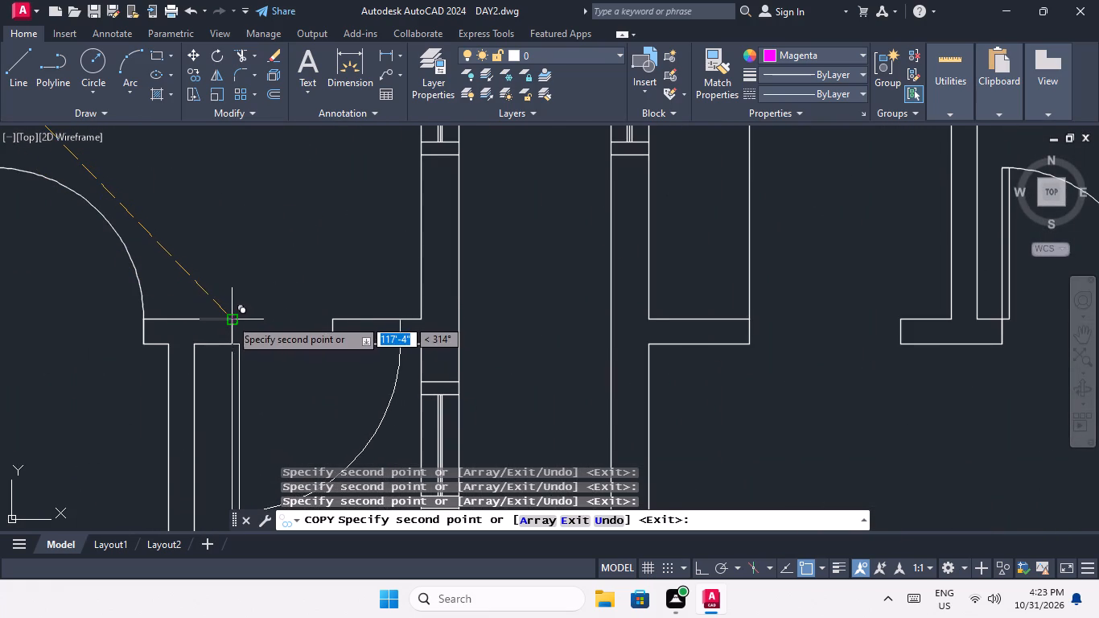
click(230, 319)
scroll(249, 305, down, 3)
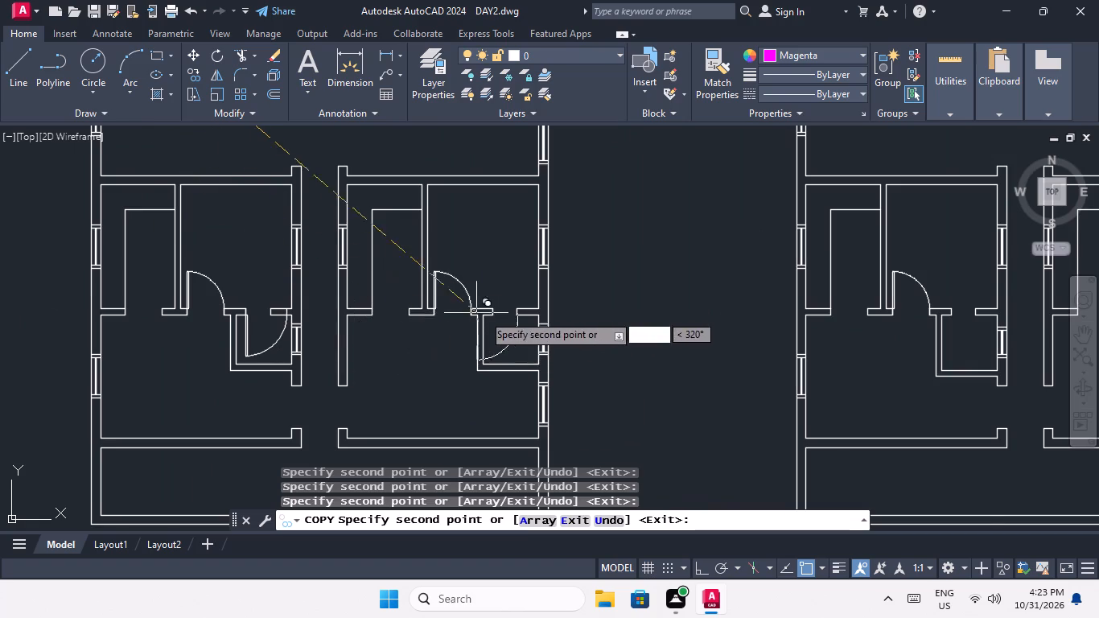
scroll(492, 313, up, 3)
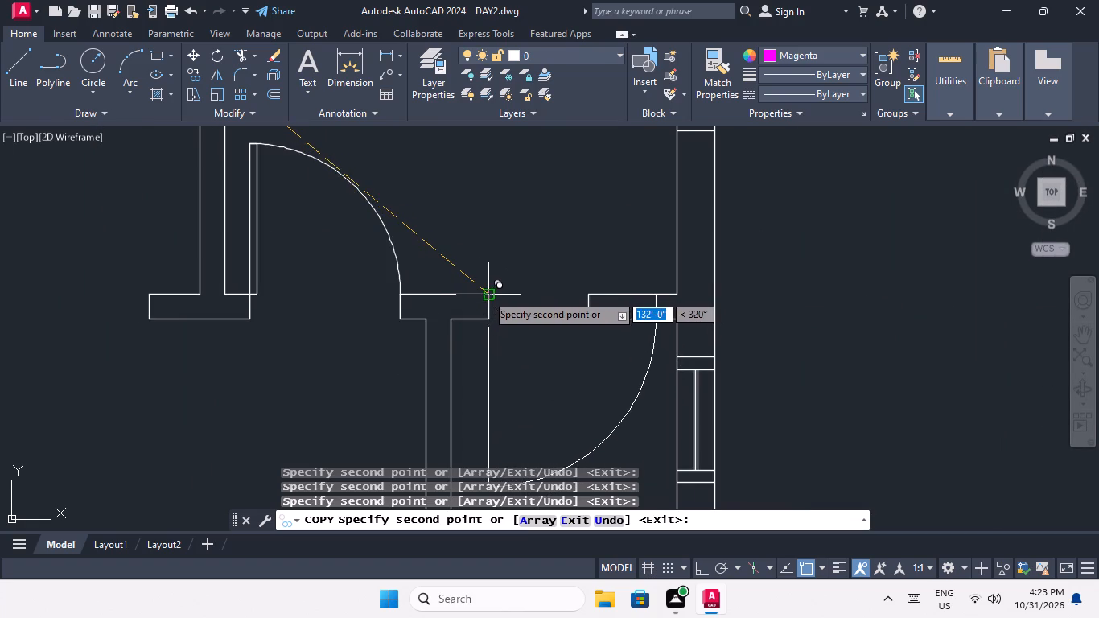
click(486, 294)
Place door copies at the small-room openings of both bottom-row units in the third block, snapping to each left jamb's upper corner.
scroll(489, 270, down, 3)
middle_drag(398, 340, 417, 244)
scroll(418, 263, down, 1)
middle_drag(418, 264, 286, 381)
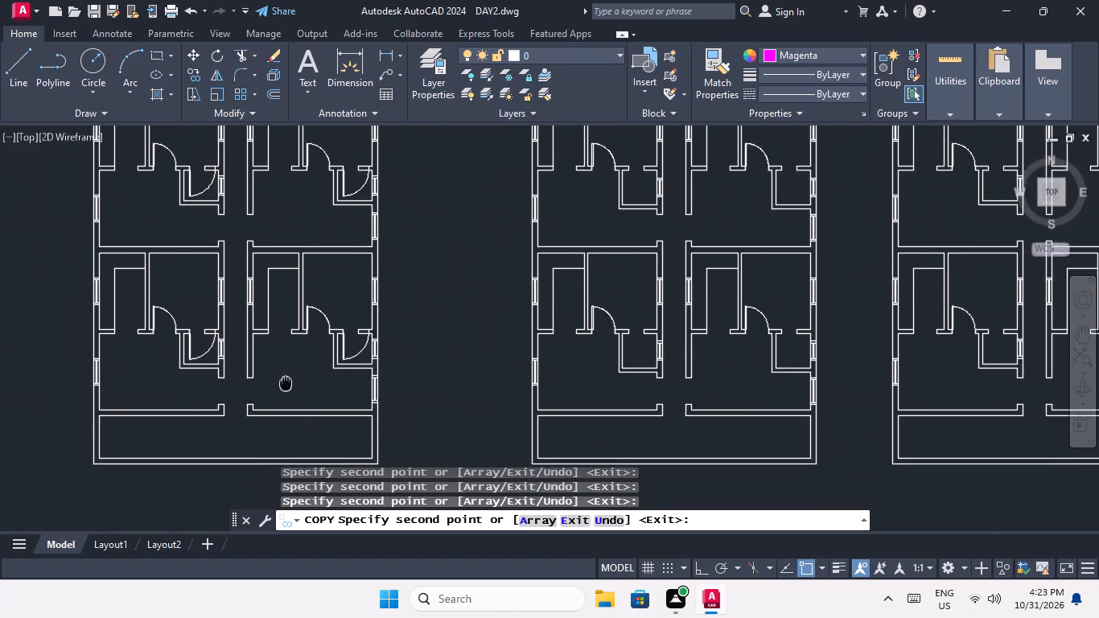
scroll(331, 303, down, 2)
scroll(455, 318, up, 4)
scroll(387, 307, up, 3)
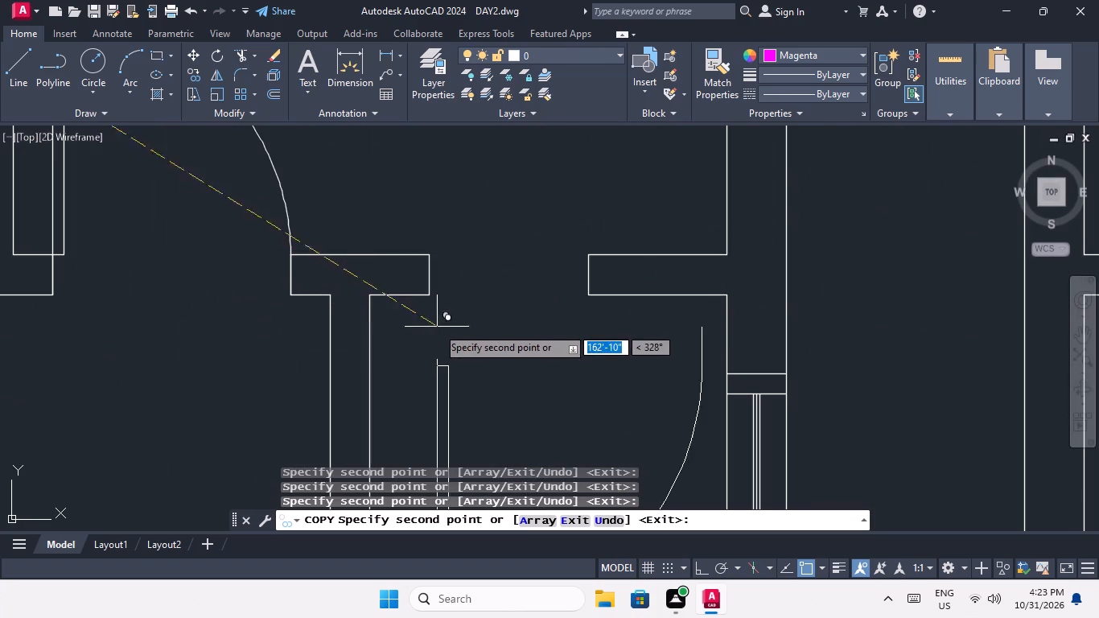
click(430, 256)
scroll(430, 255, down, 3)
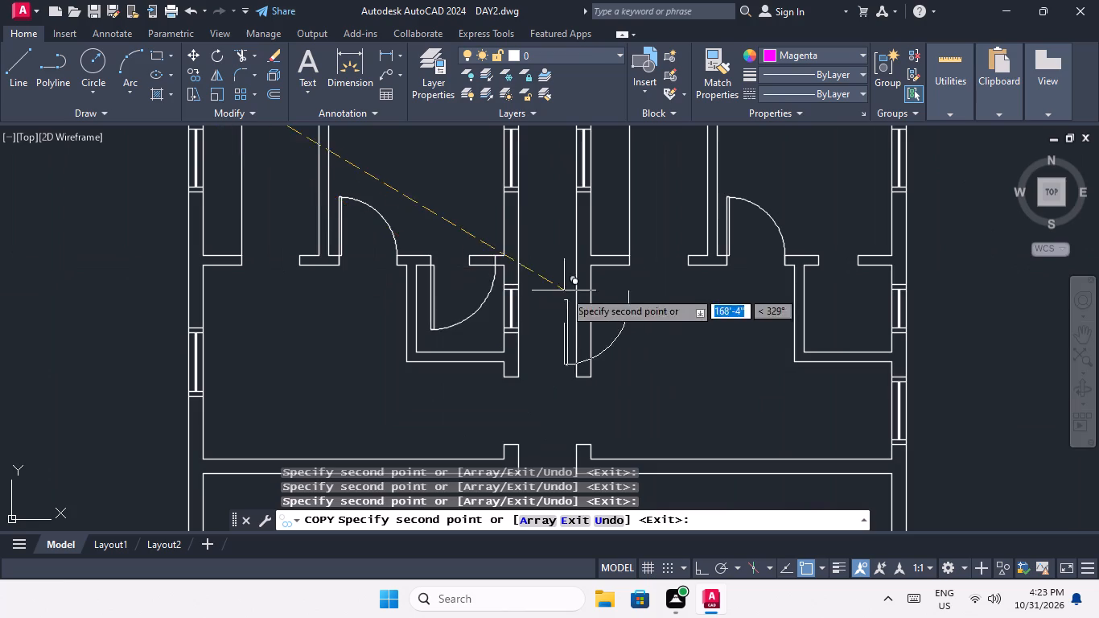
middle_drag(566, 291, 268, 344)
scroll(504, 315, up, 3)
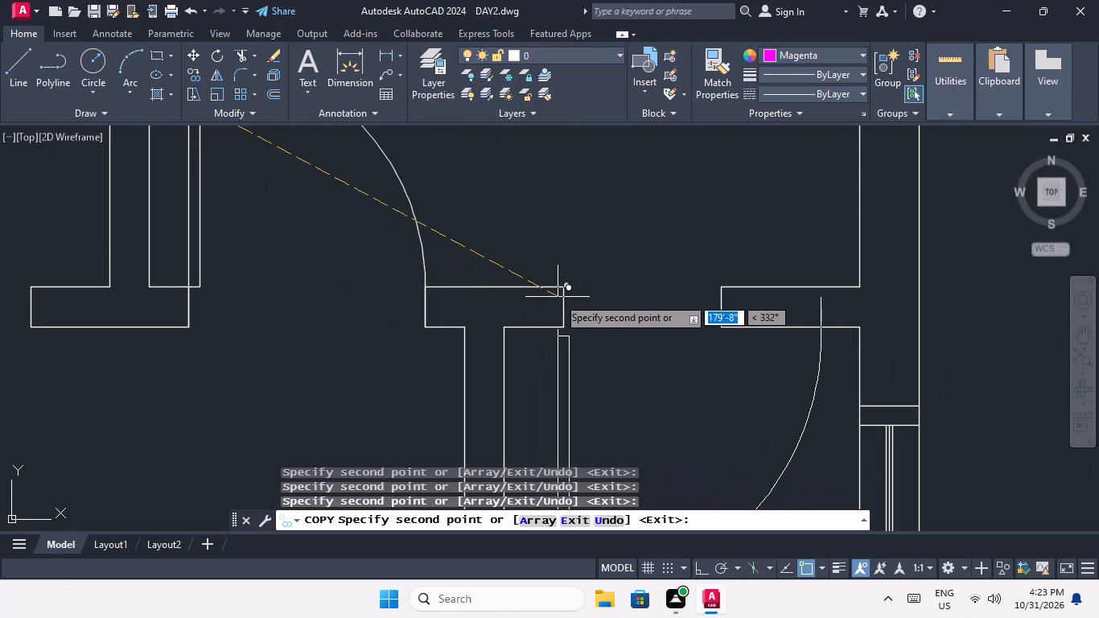
click(565, 287)
Place door copies at the small-room openings of both third-row units in the third block, snapping to each left jamb's upper corner.
scroll(565, 287, down, 4)
middle_drag(512, 319, 492, 437)
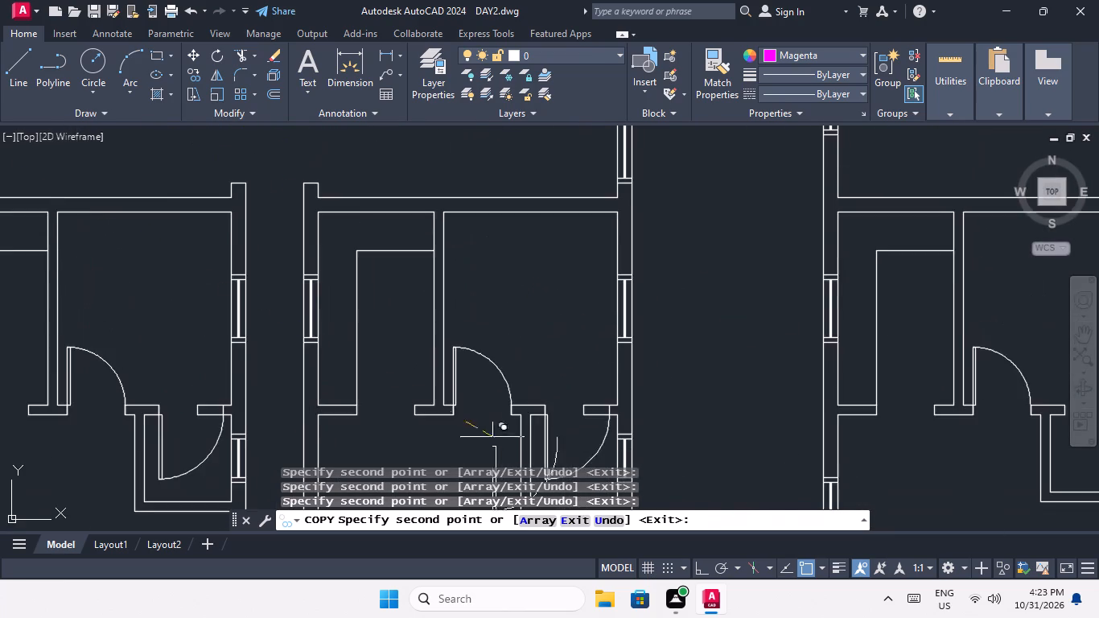
scroll(480, 328, down, 2)
middle_drag(480, 332, 477, 417)
scroll(353, 269, up, 4)
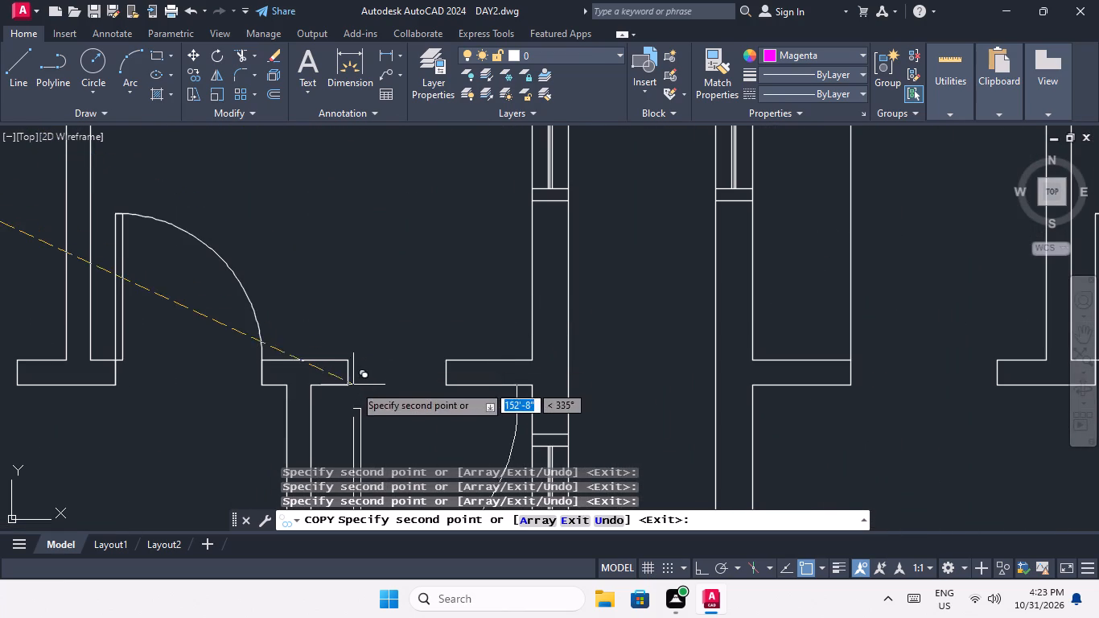
click(344, 360)
scroll(357, 328, down, 4)
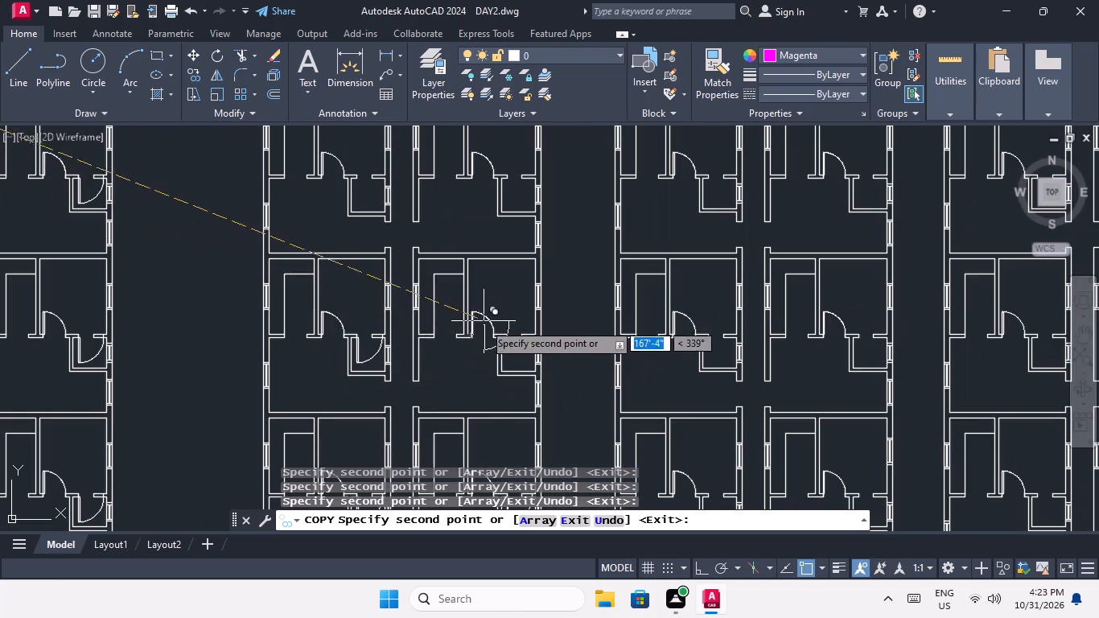
scroll(487, 326, up, 5)
middle_drag(616, 379, 454, 310)
scroll(525, 336, up, 1)
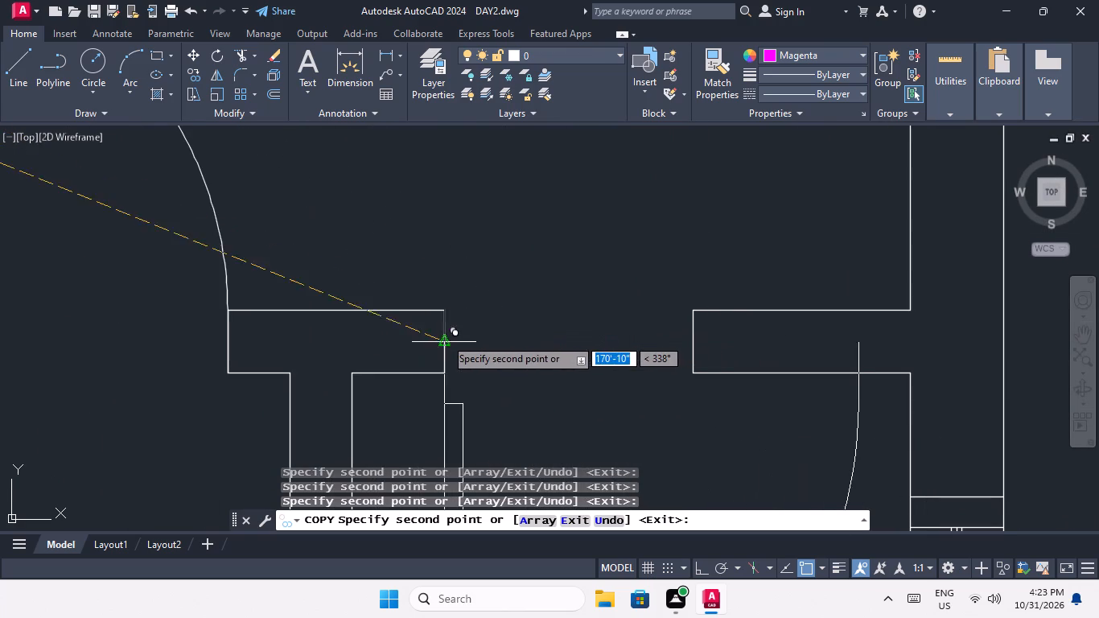
click(442, 313)
Place door copies at the small-room openings of both second-row units in the third block, snapping to each left jamb's upper corner.
scroll(445, 307, down, 3)
middle_drag(434, 310, 445, 371)
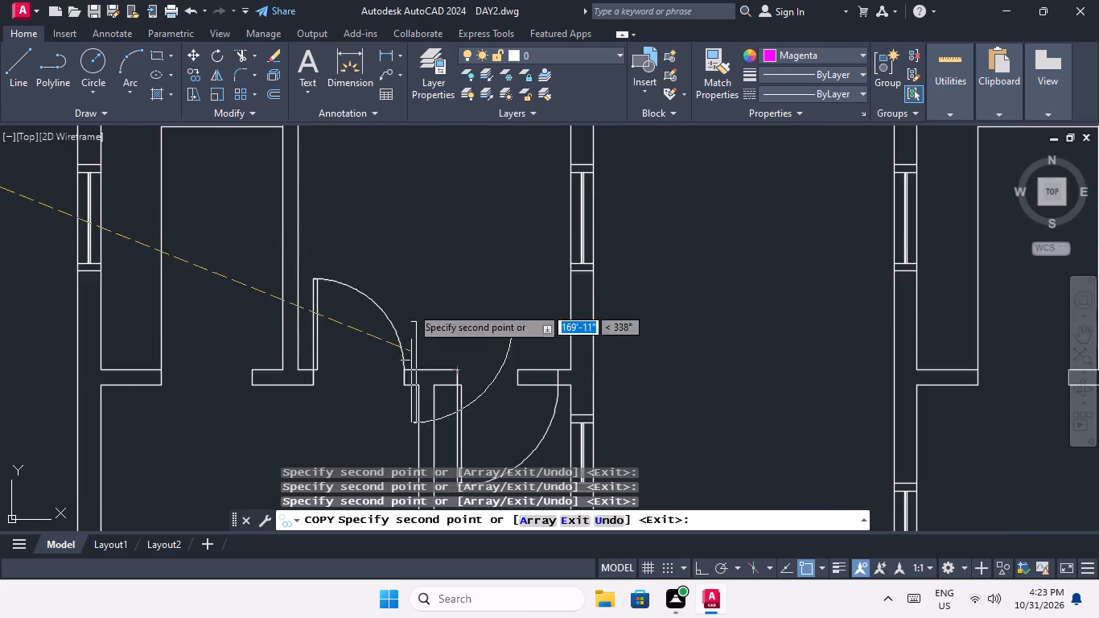
scroll(394, 261, down, 3)
middle_drag(402, 290, 418, 360)
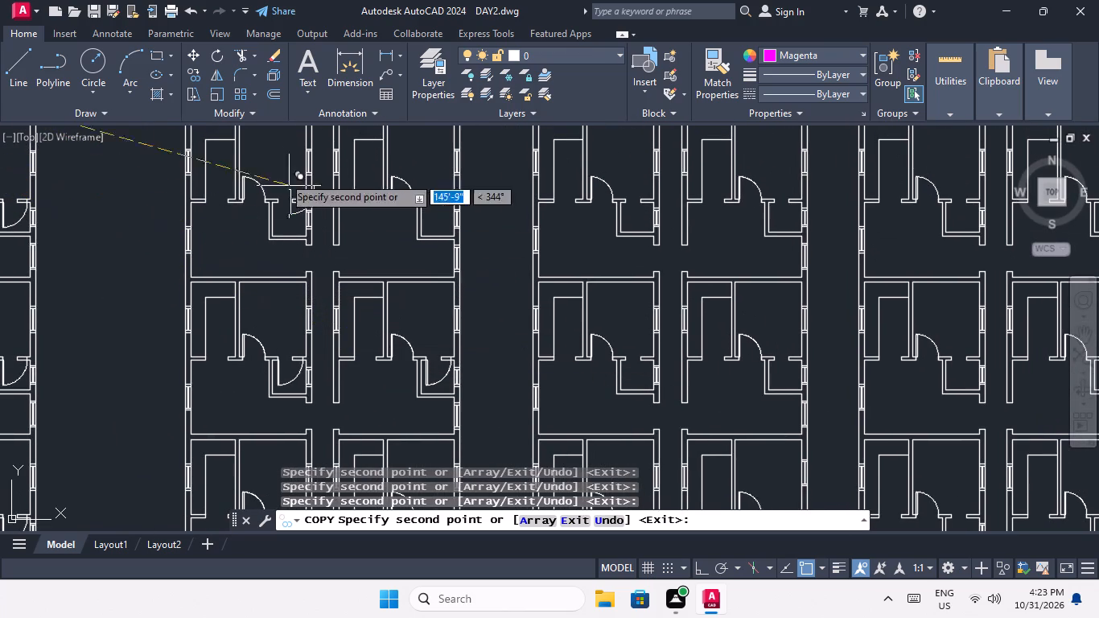
scroll(276, 183, up, 4)
click(289, 293)
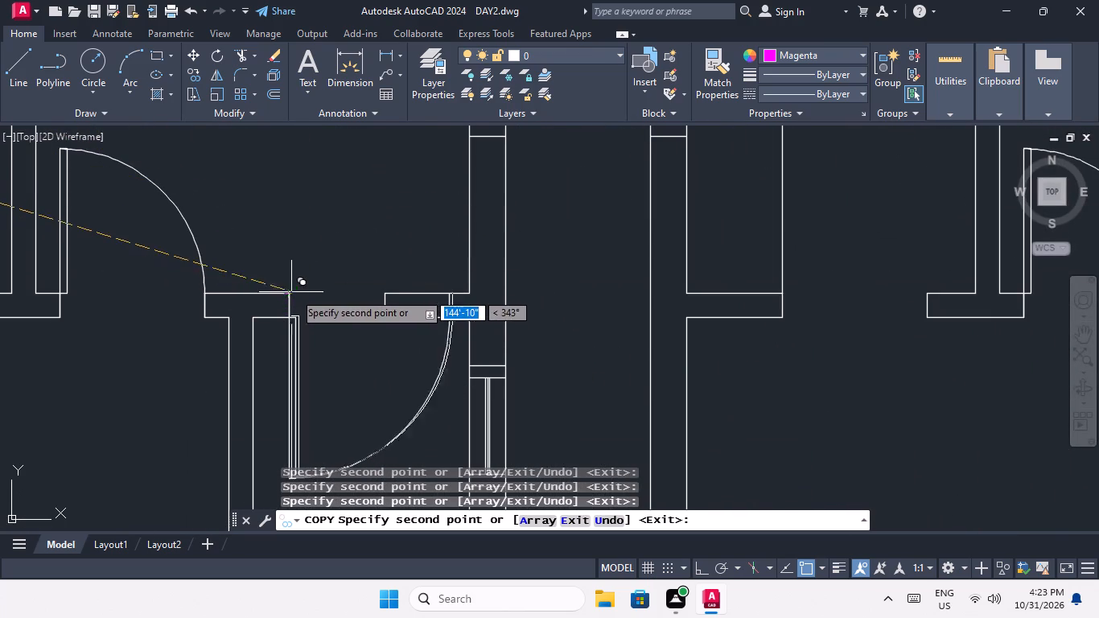
scroll(326, 274, down, 3)
scroll(570, 290, up, 4)
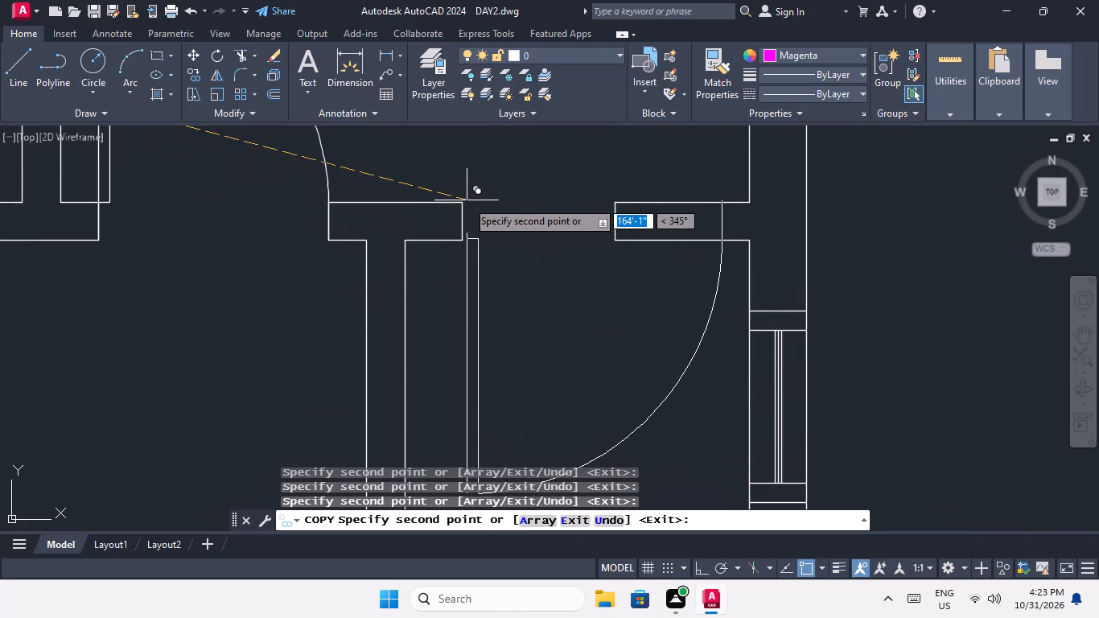
click(463, 205)
Place door copies at the small-room openings of both top-row units in the third block, snapping to each left jamb's upper corner.
scroll(474, 204, down, 3)
middle_drag(457, 247, 468, 299)
scroll(462, 264, down, 1)
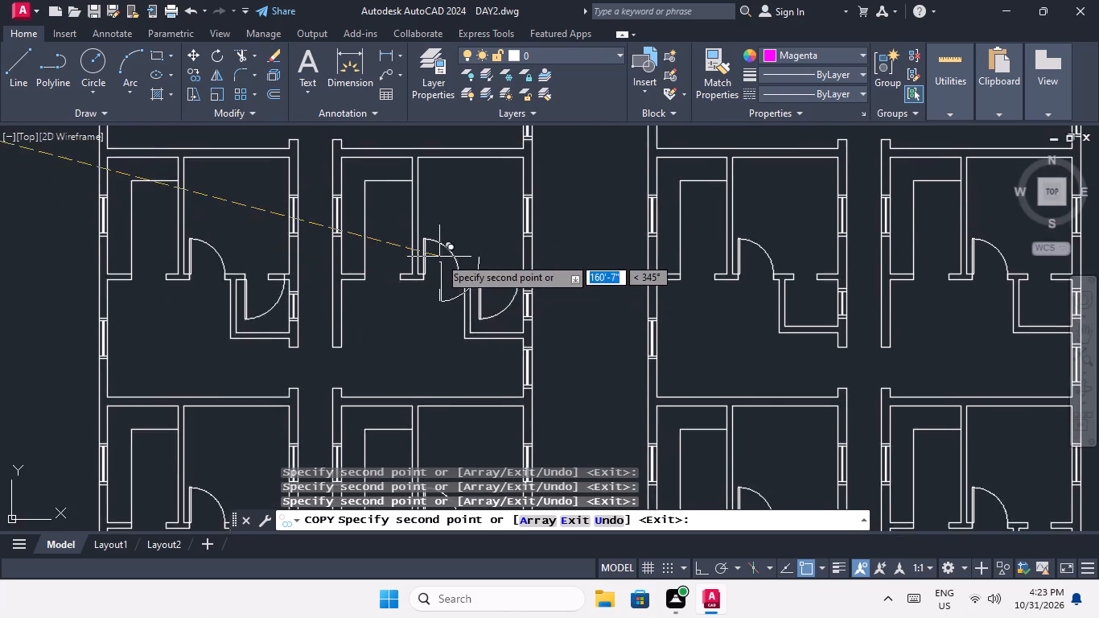
scroll(439, 256, down, 1)
middle_drag(439, 256, 458, 344)
scroll(332, 191, up, 5)
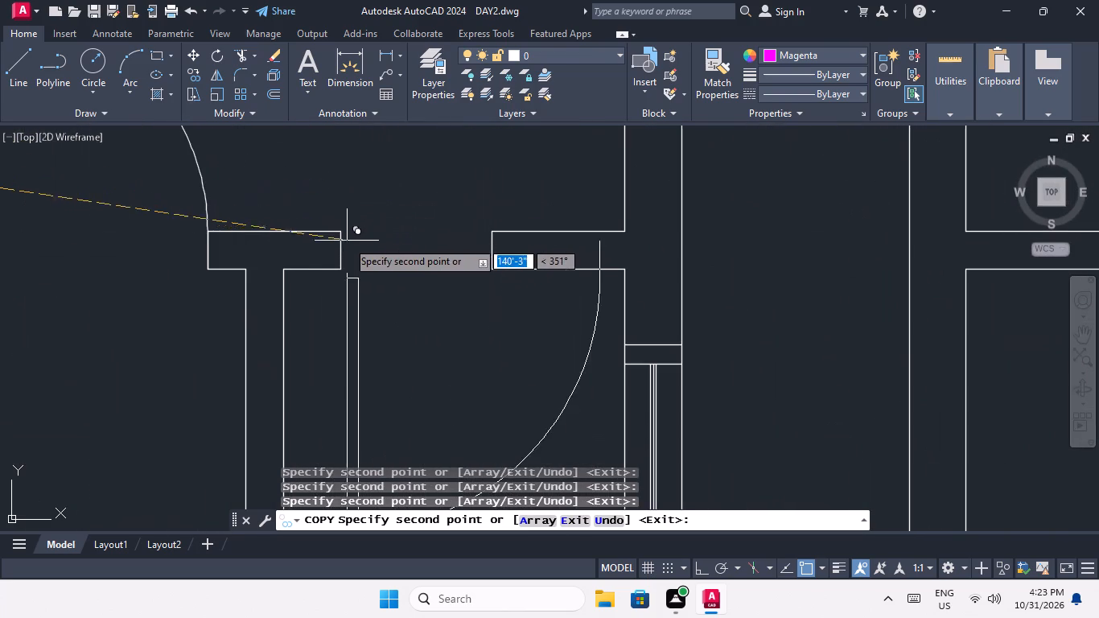
click(339, 233)
scroll(345, 219, down, 3)
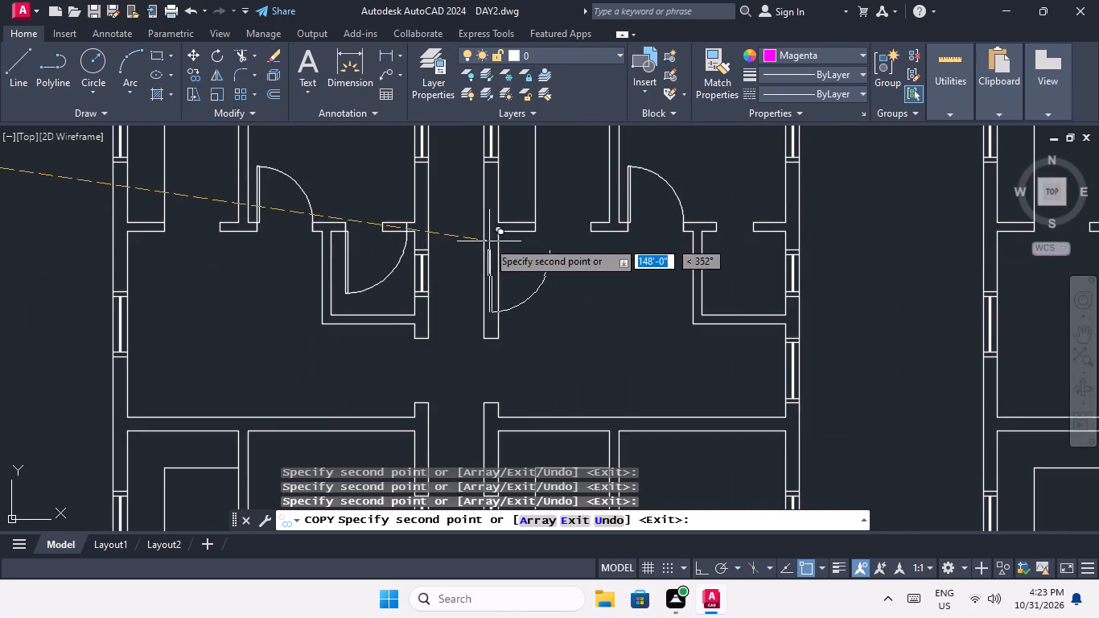
middle_drag(485, 241, 240, 323)
scroll(492, 319, up, 4)
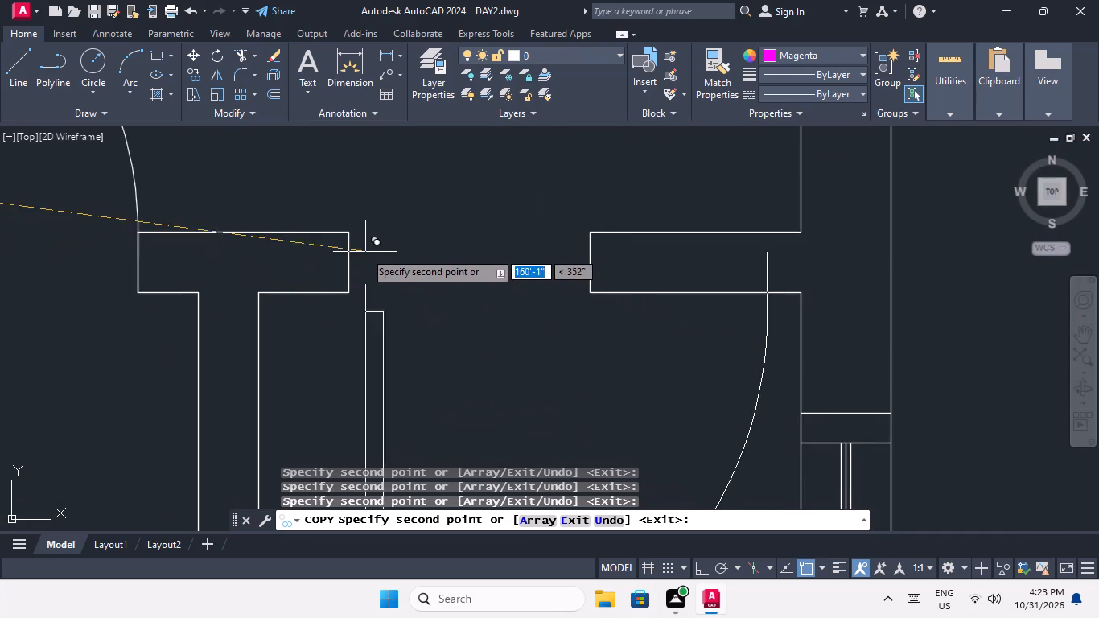
click(346, 229)
Place door copies at the small-room openings of both top-row units in the fourth block, snapping to each left jamb's upper corner.
scroll(370, 229, down, 6)
middle_drag(372, 282, 377, 307)
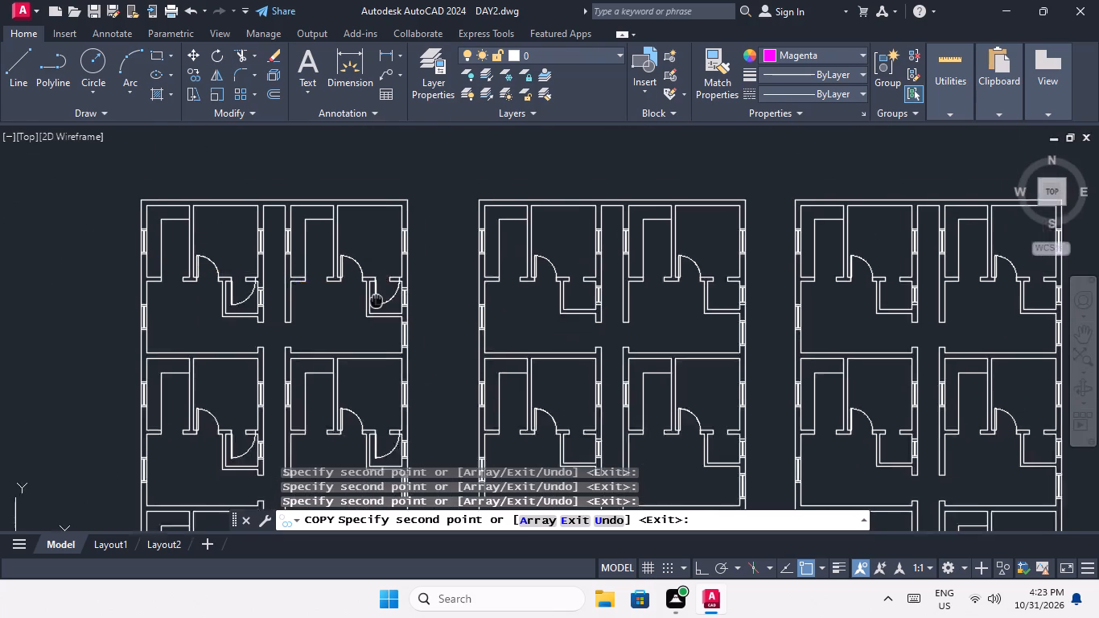
middle_drag(377, 307, 378, 327)
scroll(599, 325, up, 4)
scroll(421, 192, up, 3)
click(426, 189)
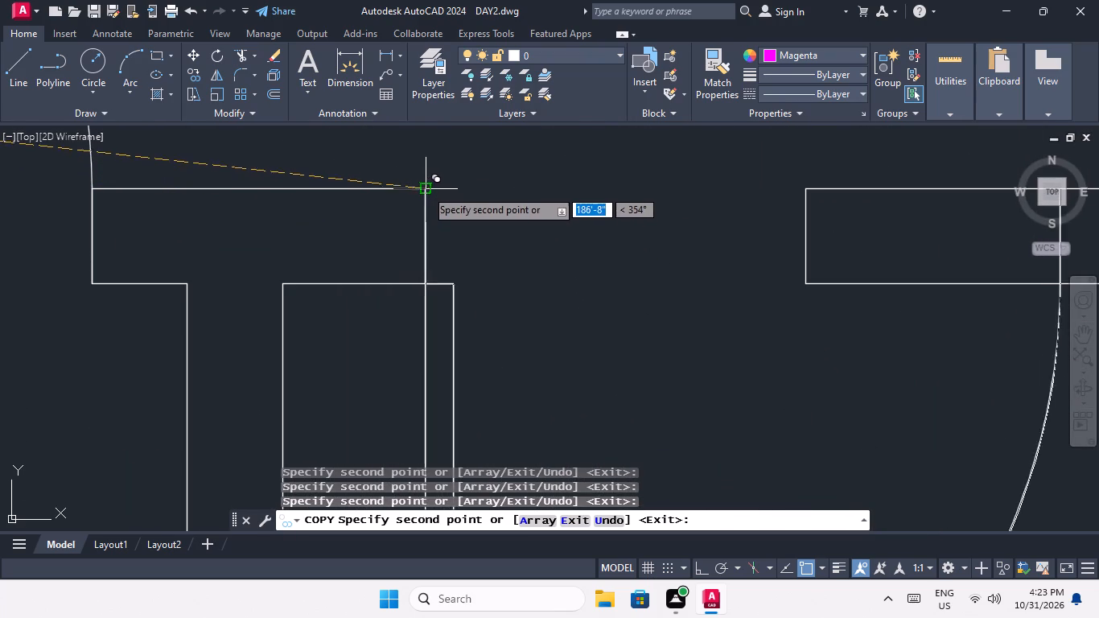
scroll(426, 188, down, 4)
middle_drag(491, 221, 163, 263)
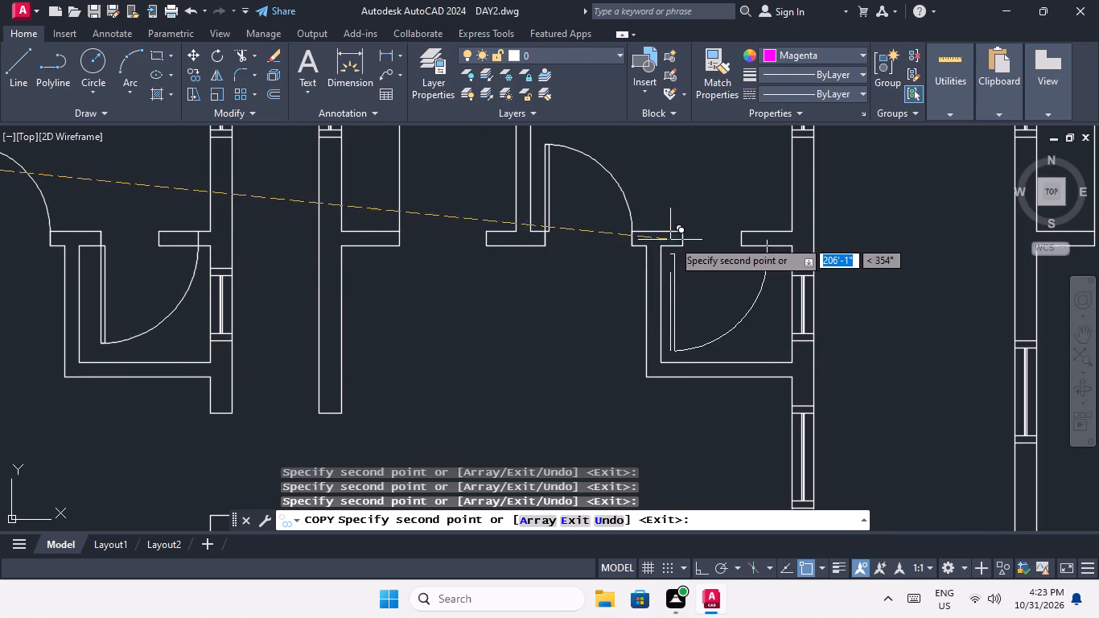
scroll(683, 232, up, 3)
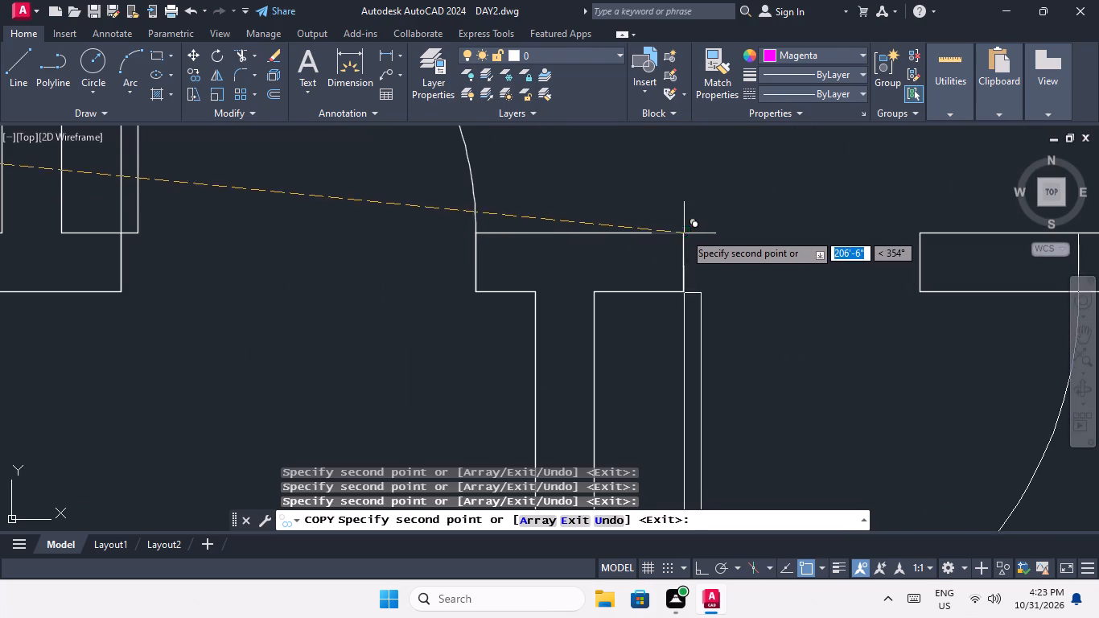
click(684, 231)
Place door copies at the small-room openings of both second-row units in the fourth block, snapping to each left jamb's upper corner.
scroll(685, 226, down, 3)
middle_drag(688, 235, 549, 232)
scroll(558, 220, down, 3)
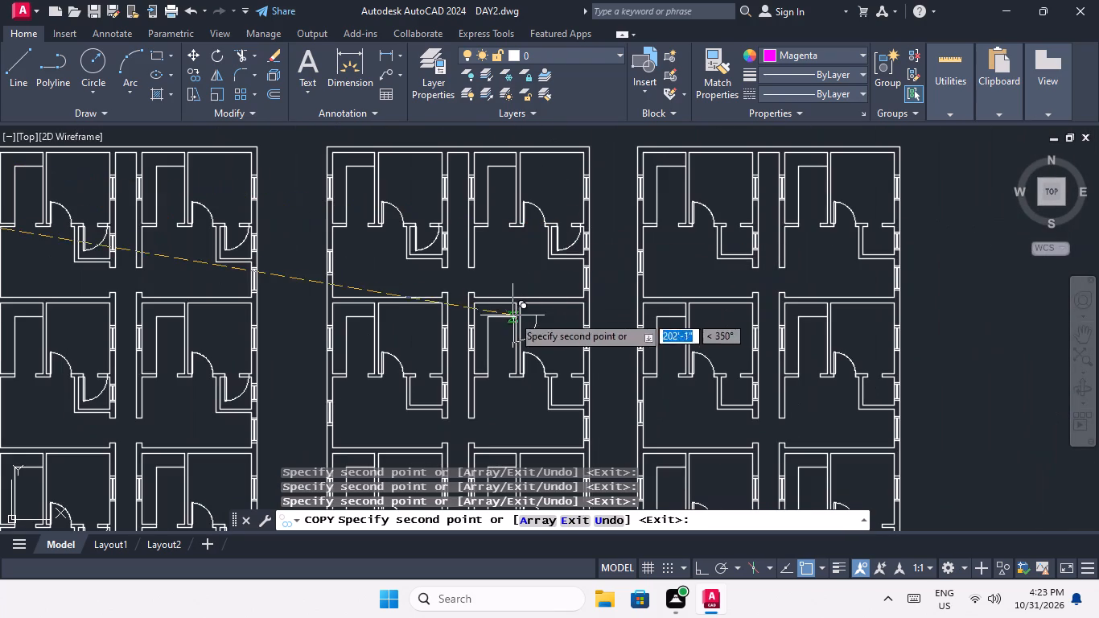
scroll(409, 390, up, 4)
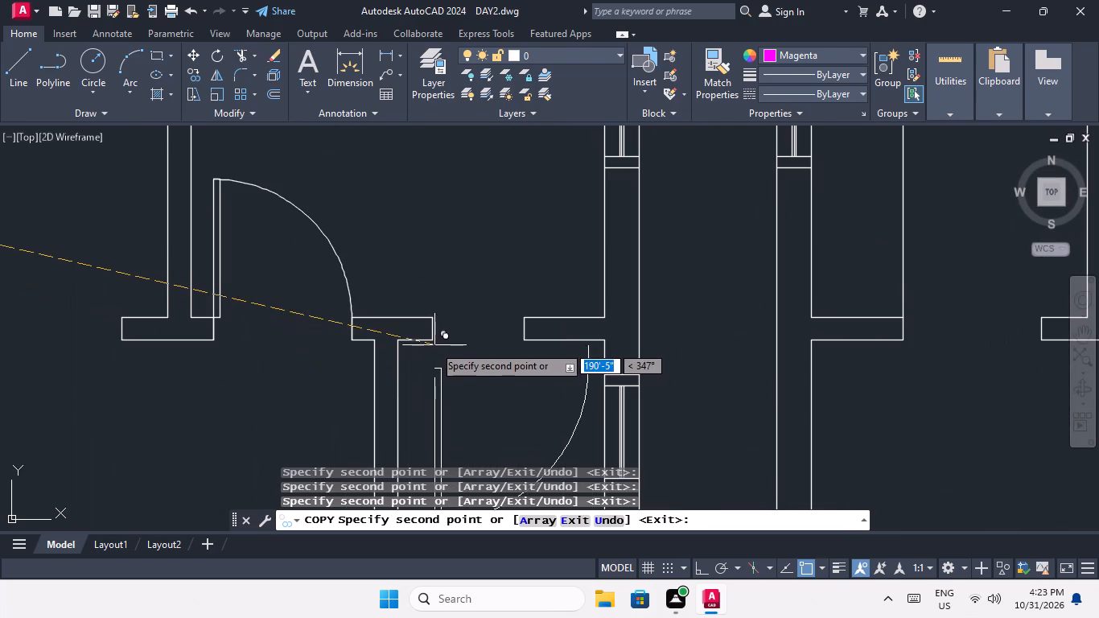
click(434, 318)
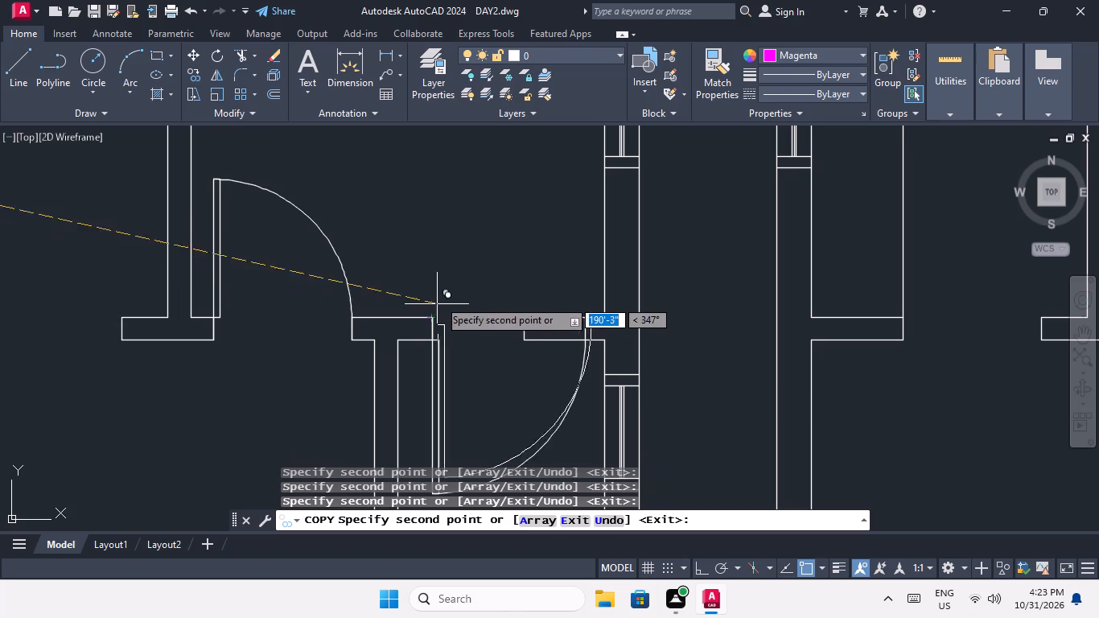
scroll(444, 289, down, 3)
middle_drag(465, 298, 311, 239)
scroll(524, 238, up, 4)
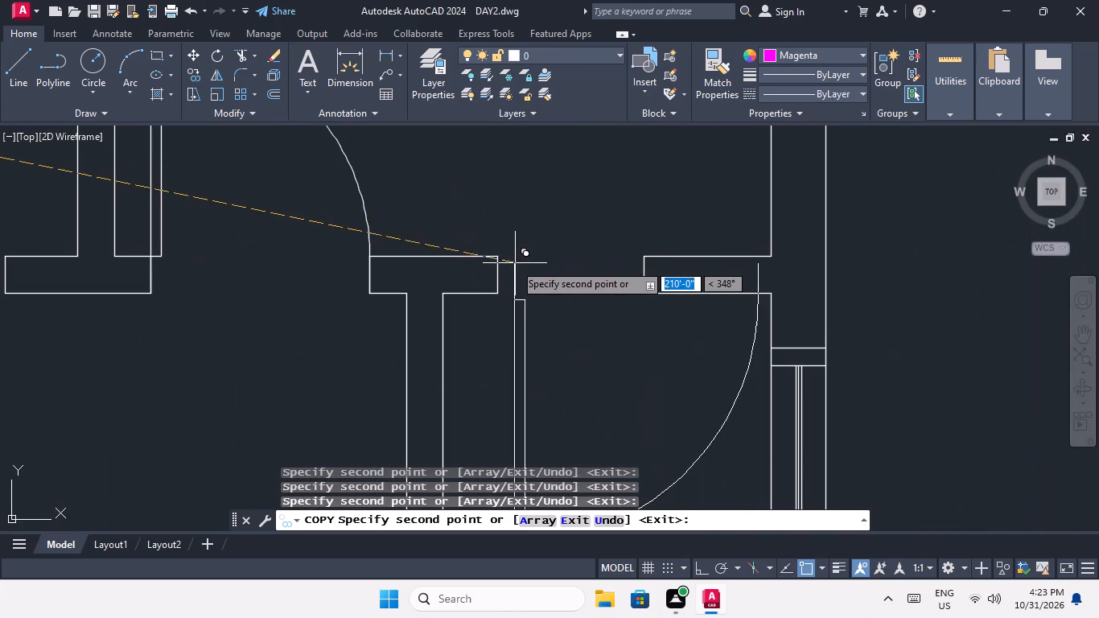
click(496, 254)
Place door copies at the small-room openings of both third-row units in the fourth block, snapping to each left jamb's upper corner.
scroll(499, 238, down, 3)
middle_drag(512, 275, 494, 215)
scroll(482, 200, down, 3)
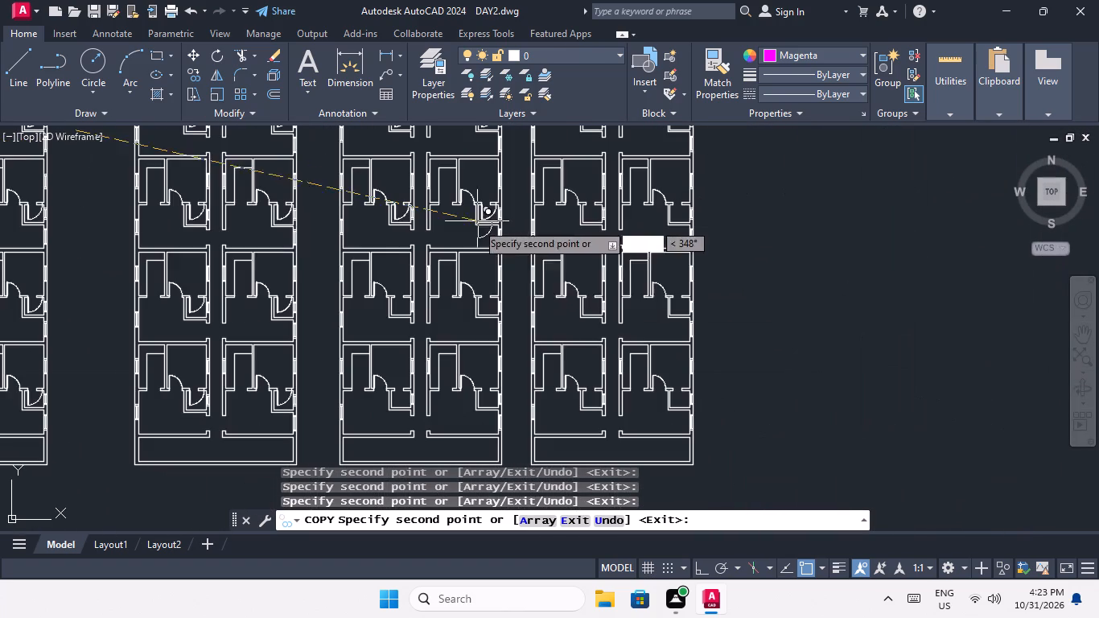
scroll(393, 290, up, 6)
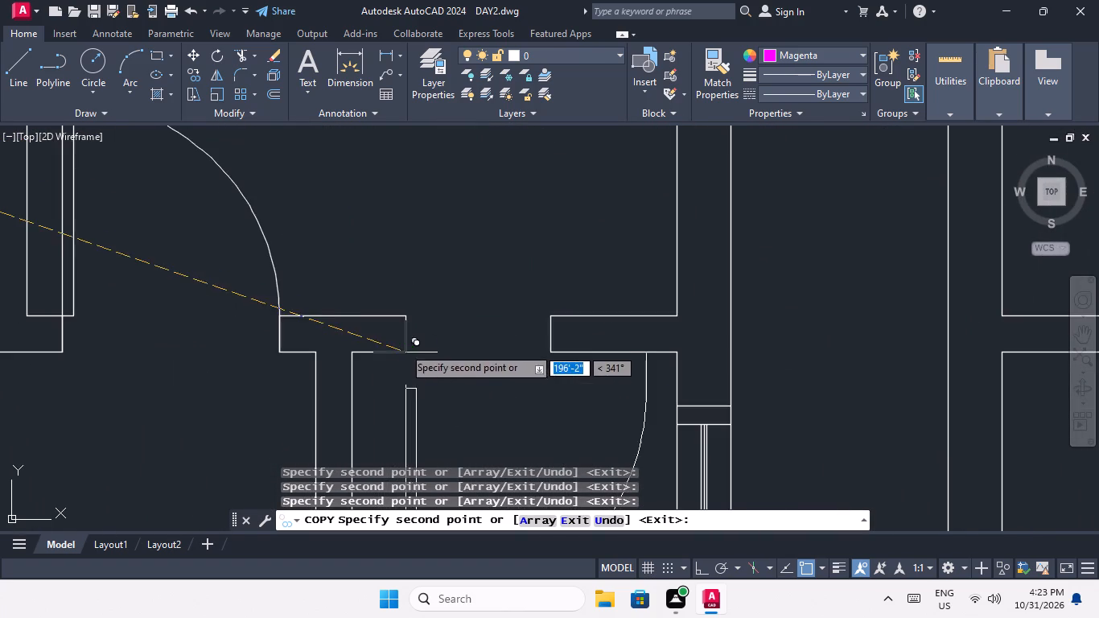
middle_drag(420, 315, 394, 210)
scroll(389, 203, up, 2)
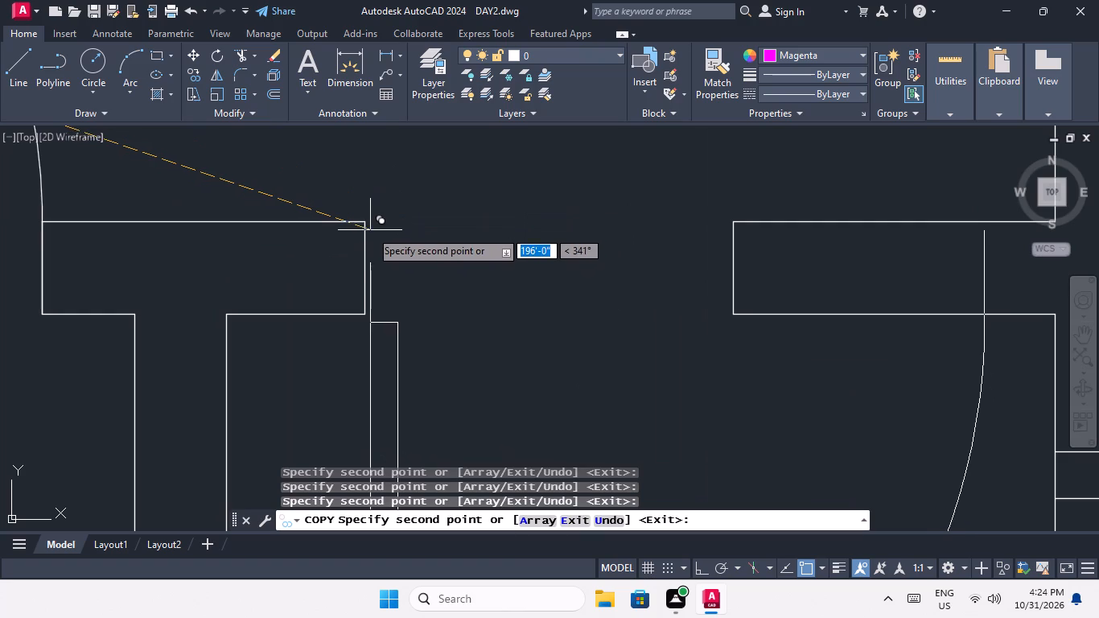
click(364, 221)
scroll(373, 205, down, 4)
middle_drag(457, 223, 329, 225)
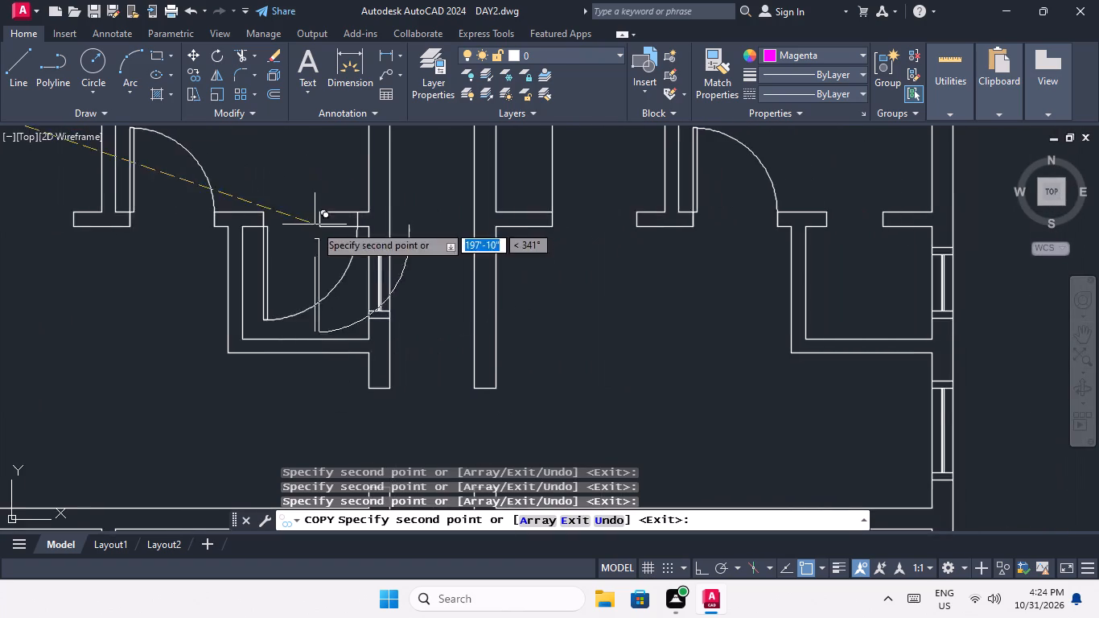
scroll(325, 220, down, 2)
scroll(529, 216, up, 4)
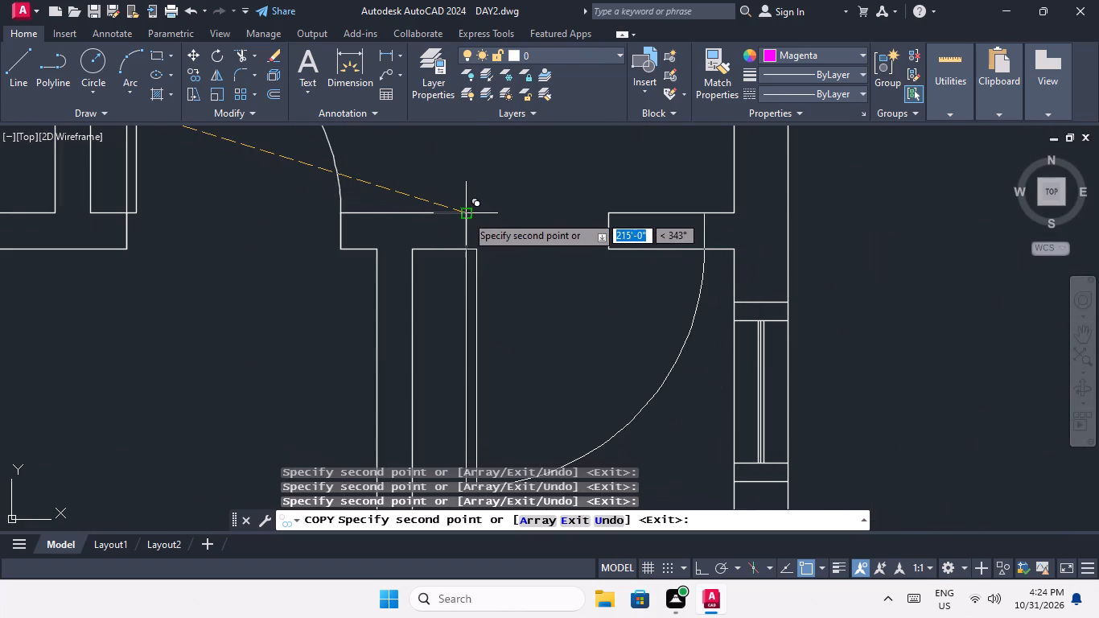
click(466, 214)
Place door copies at the small-room openings of both bottom-row units in the fourth block, snapping to each left jamb's upper corner.
scroll(467, 214, down, 3)
middle_drag(415, 292, 468, 204)
scroll(472, 190, down, 2)
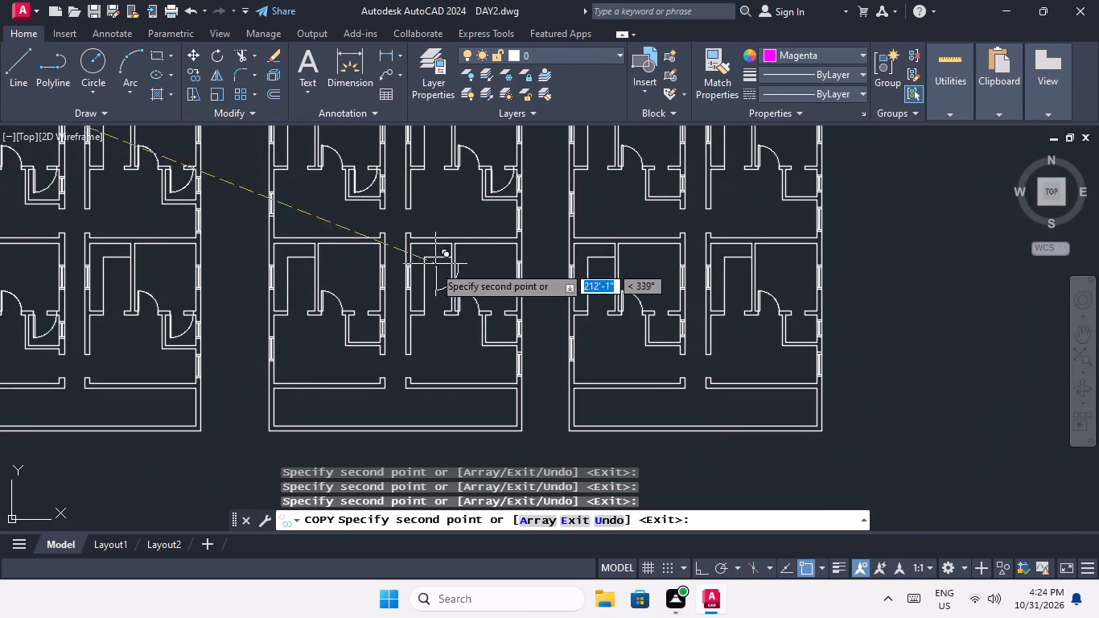
scroll(354, 329, up, 4)
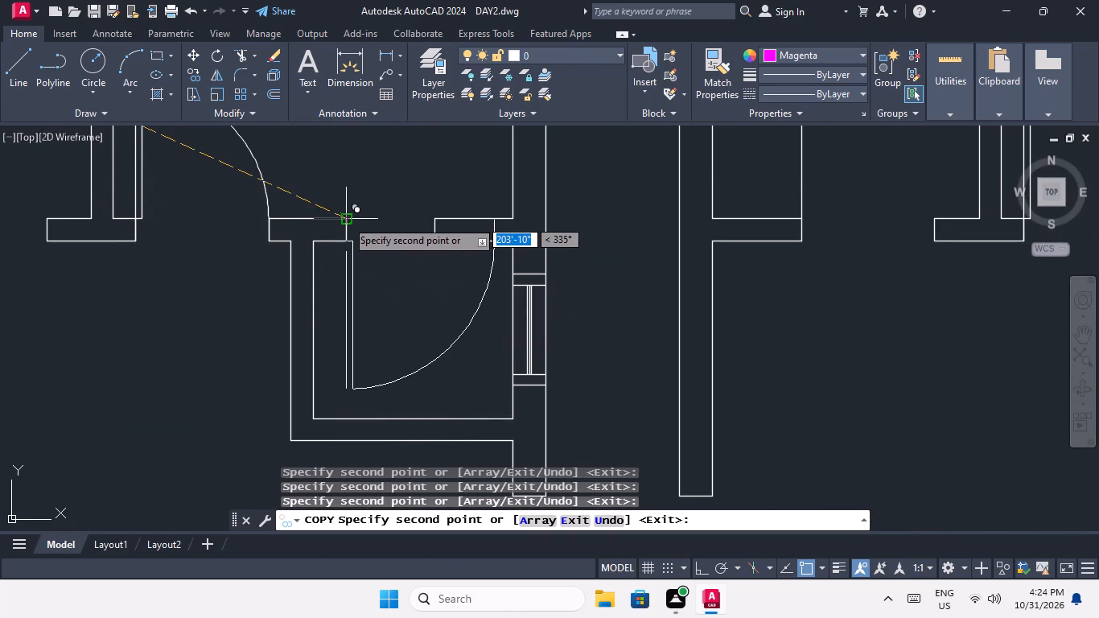
click(348, 218)
scroll(355, 210, down, 4)
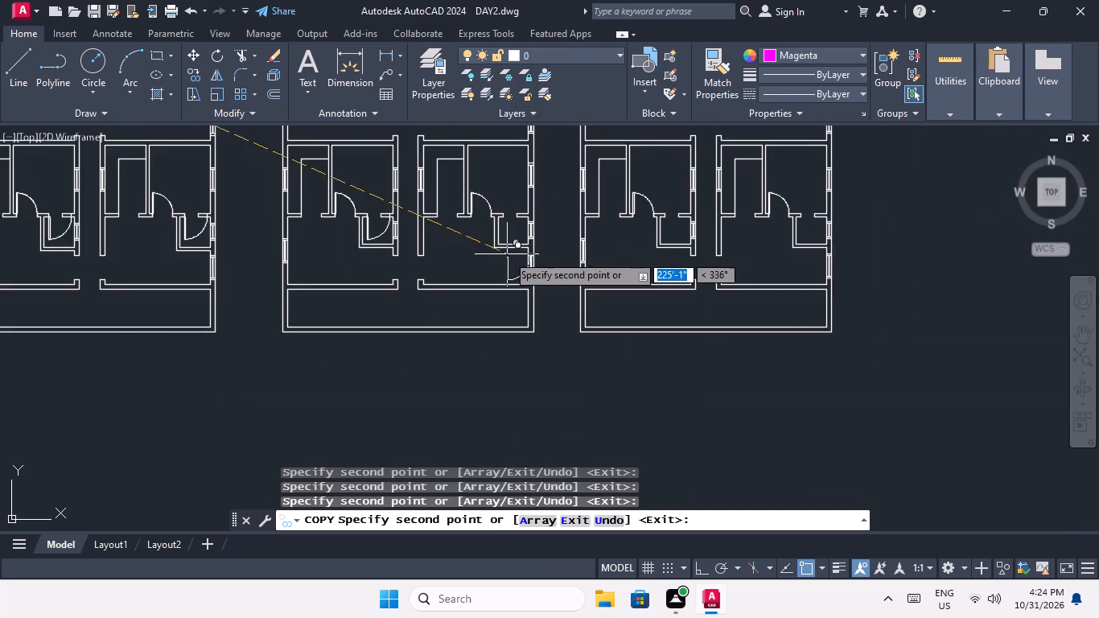
middle_drag(507, 254, 418, 295)
scroll(432, 257, up, 4)
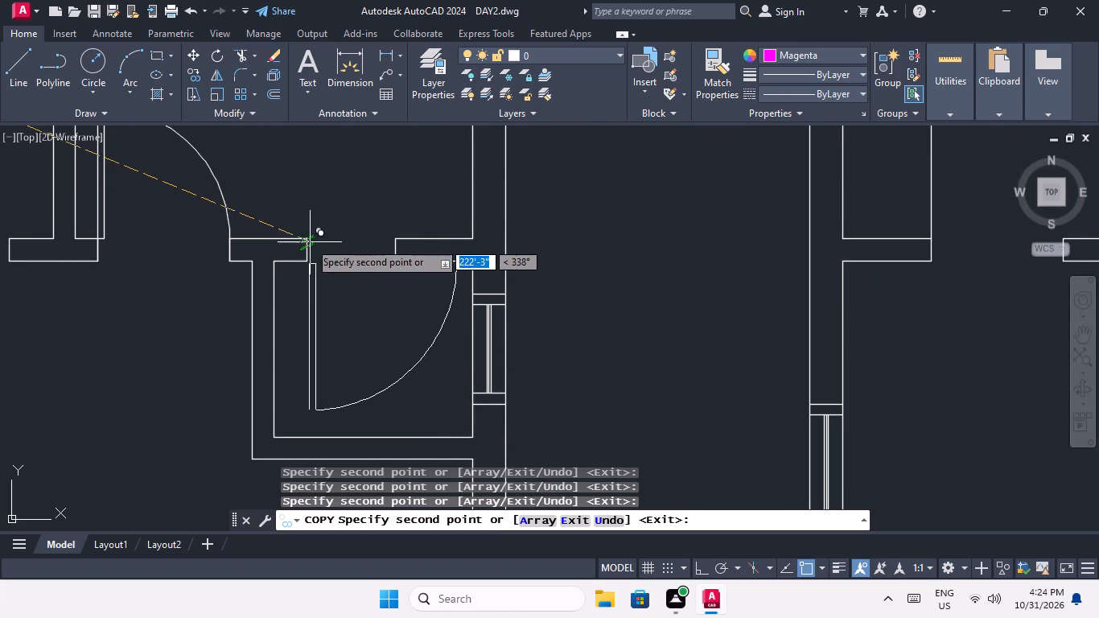
click(307, 240)
Place door copies at the small-room openings of both bottom-row units in the last block, snapping to each left jamb's upper corner.
scroll(313, 234, down, 4)
middle_drag(439, 257, 300, 319)
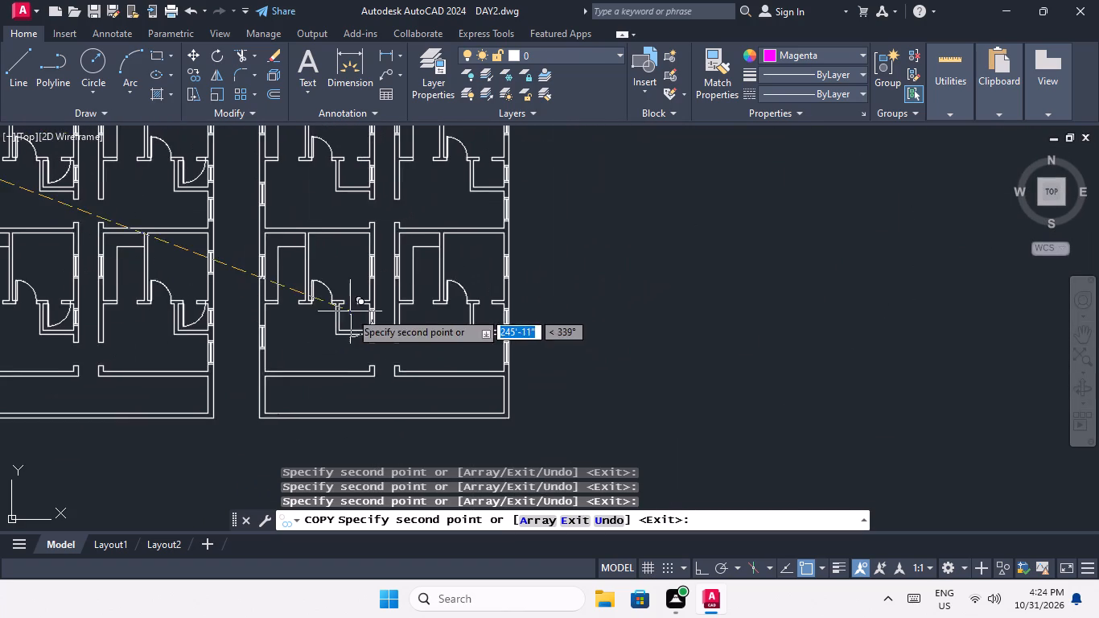
scroll(350, 311, up, 4)
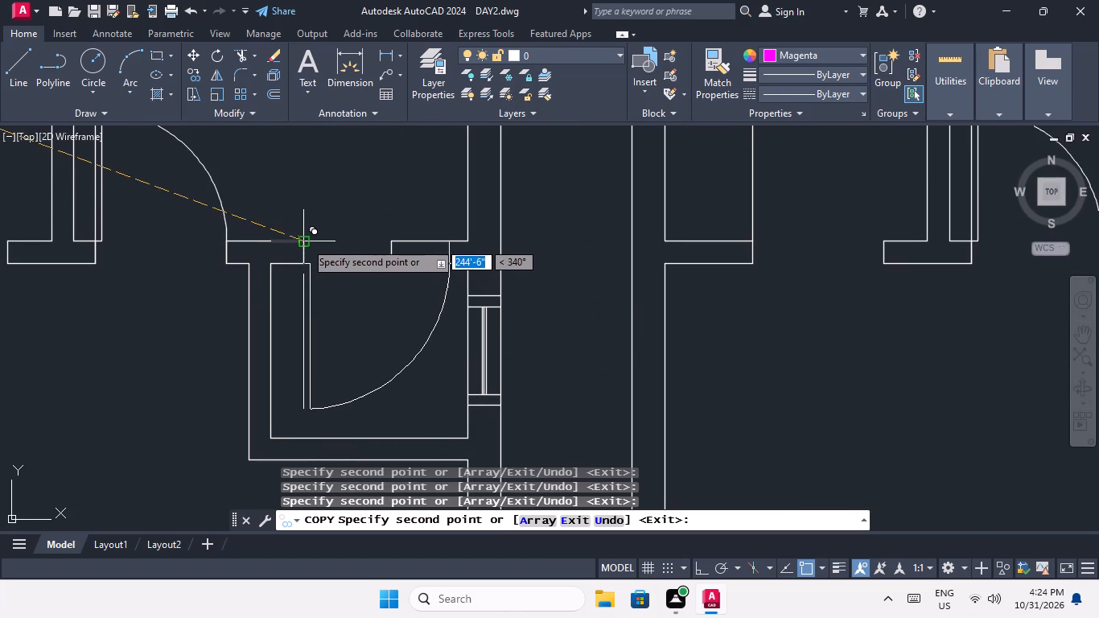
click(305, 241)
scroll(306, 241, down, 3)
middle_drag(453, 277, 347, 347)
scroll(426, 326, up, 2)
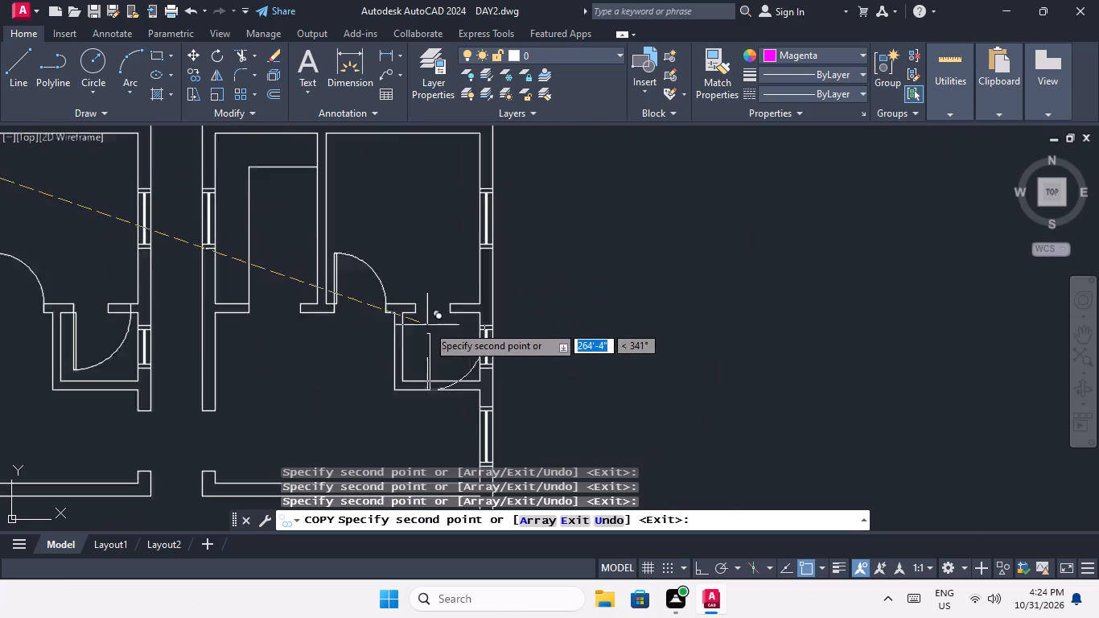
scroll(427, 325, up, 2)
click(377, 238)
Place door copies at the small-room openings of both third-row units in the last block, snapping to each left jamb's upper corner.
scroll(378, 240, down, 4)
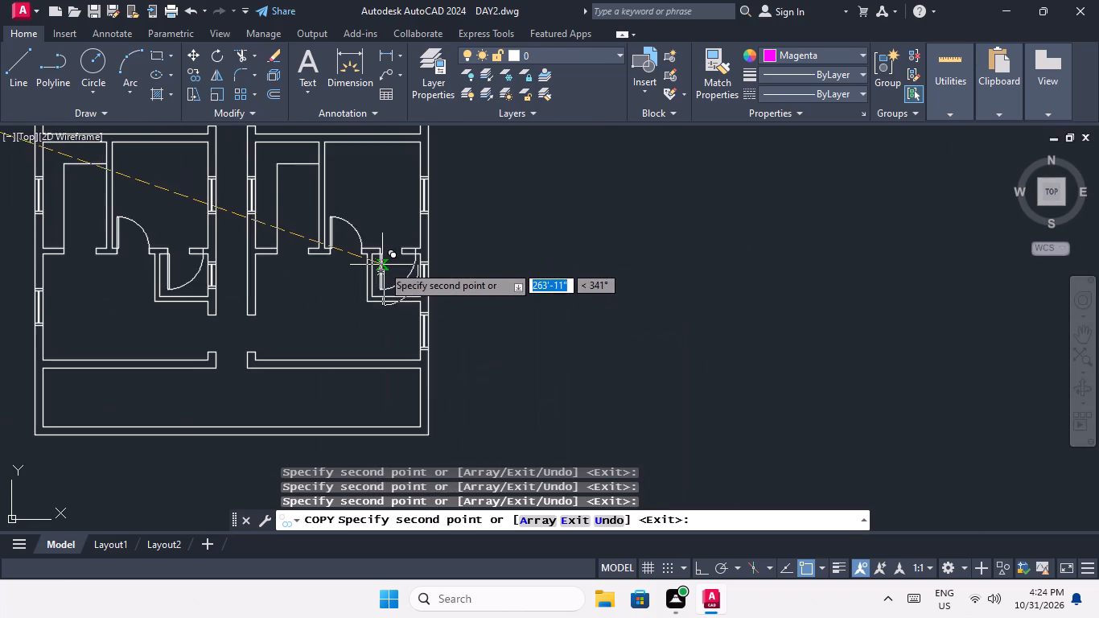
middle_drag(385, 270, 393, 361)
scroll(359, 253, down, 1)
middle_drag(361, 259, 380, 344)
scroll(401, 236, up, 4)
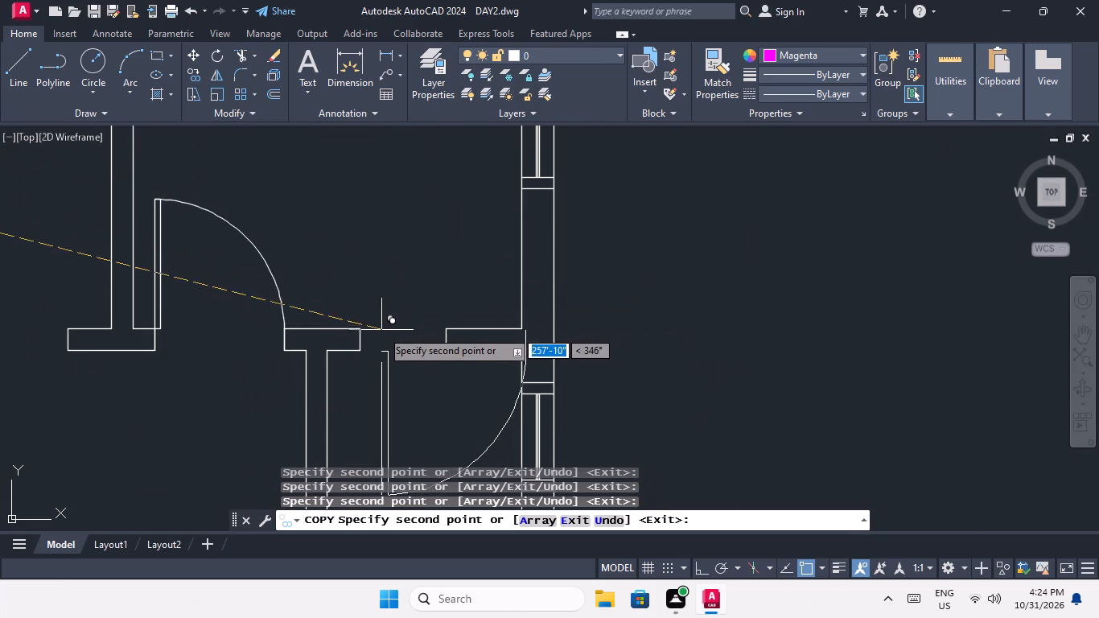
click(356, 328)
scroll(385, 299, down, 3)
middle_drag(225, 336, 348, 336)
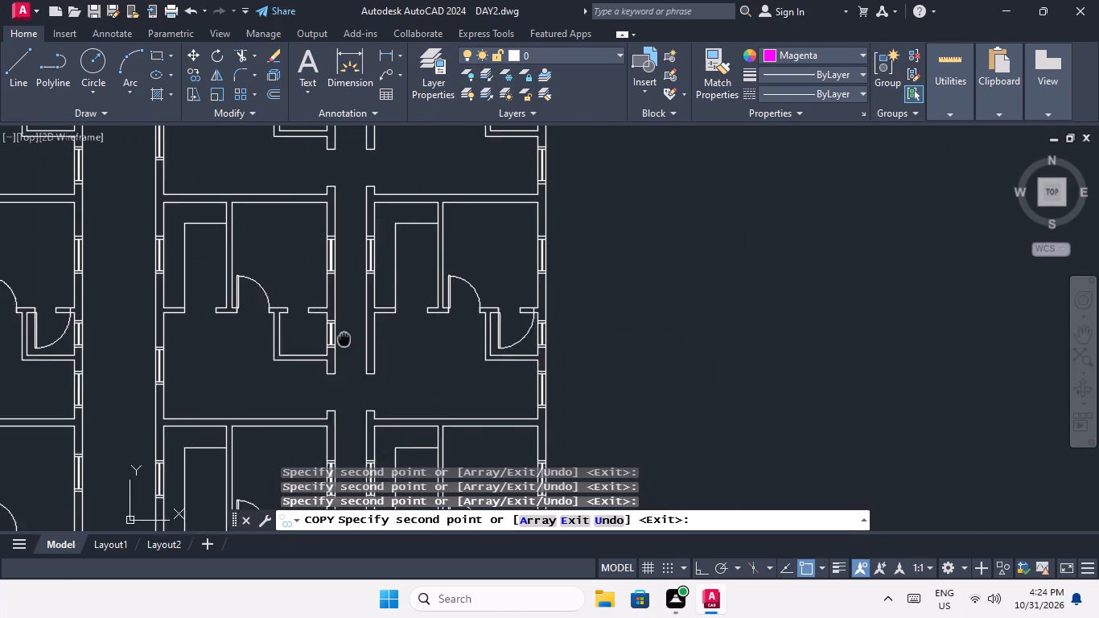
middle_drag(348, 336, 361, 335)
scroll(308, 313, up, 4)
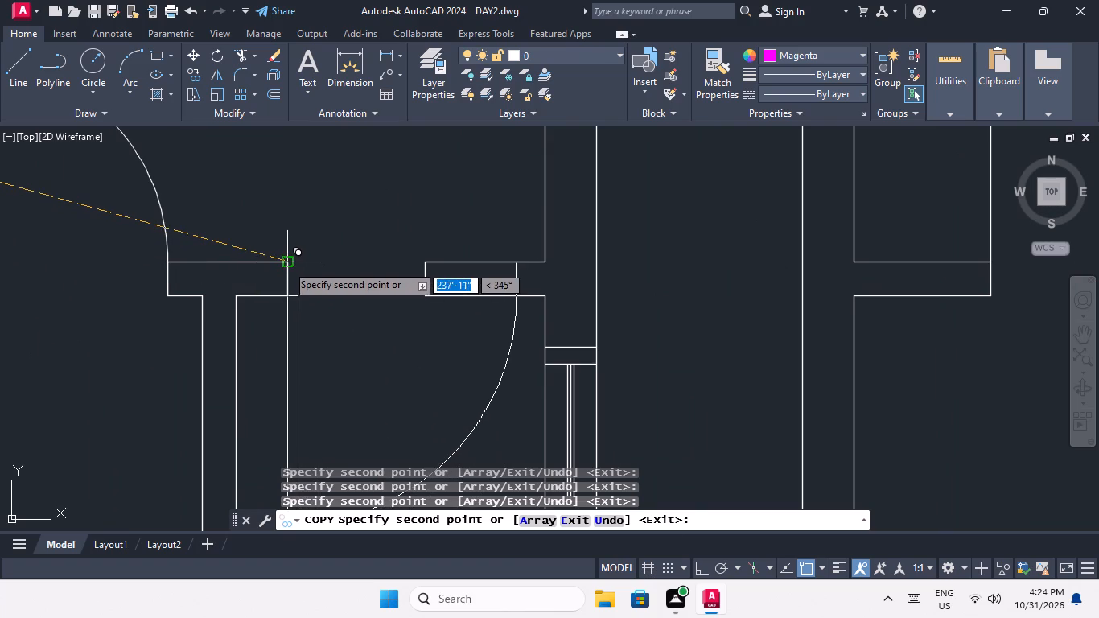
click(286, 263)
Place door copies at the small-room openings of both second-row units in the last block, snapping to each left jamb's upper corner.
scroll(311, 266, down, 4)
middle_drag(383, 295, 401, 368)
scroll(397, 303, down, 1)
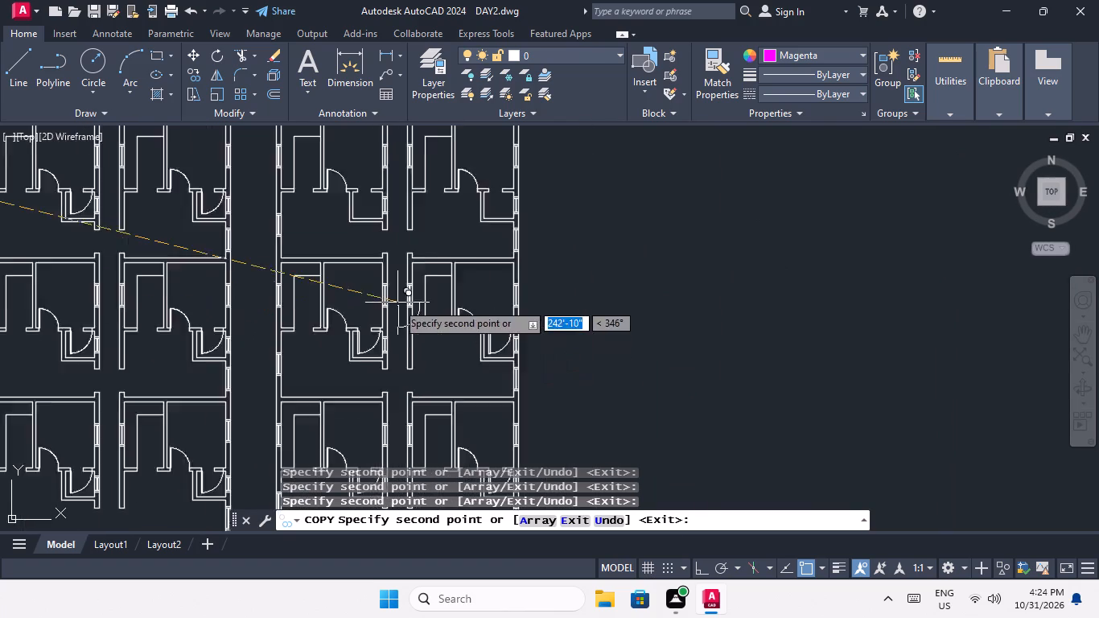
scroll(397, 303, down, 1)
middle_drag(396, 306, 390, 373)
scroll(358, 308, up, 4)
scroll(393, 241, up, 3)
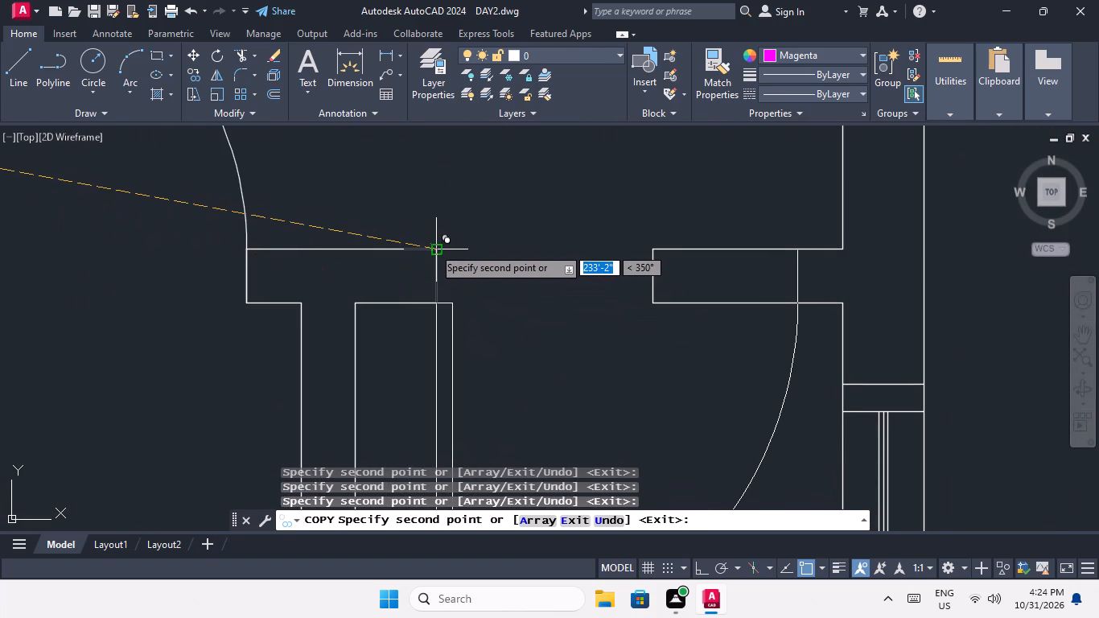
click(431, 249)
scroll(434, 240, down, 4)
middle_drag(559, 268, 259, 298)
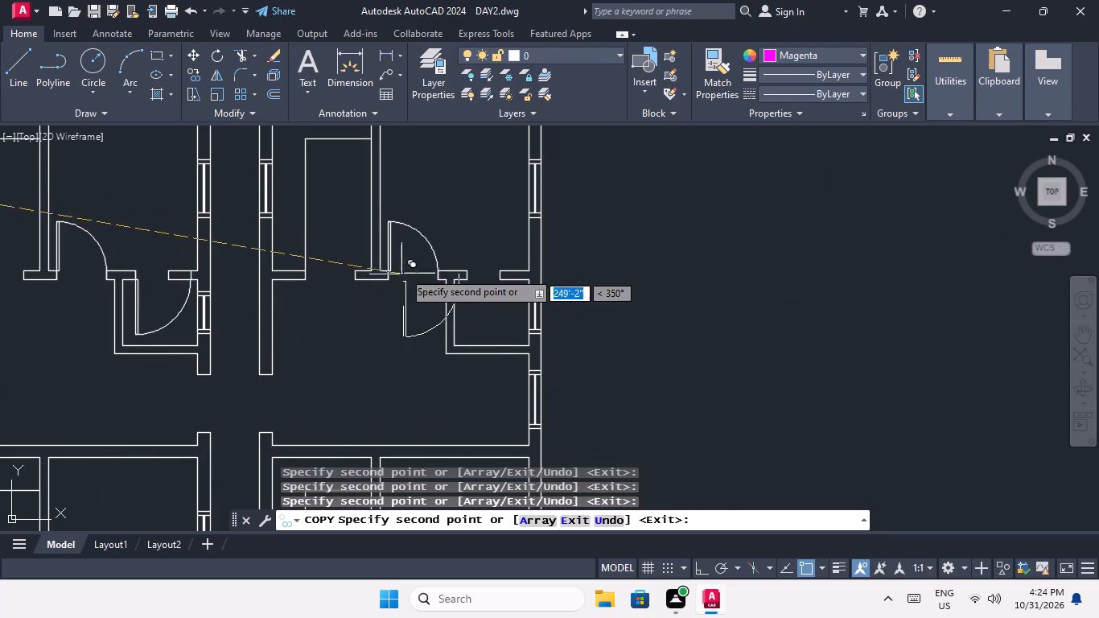
scroll(453, 269, up, 3)
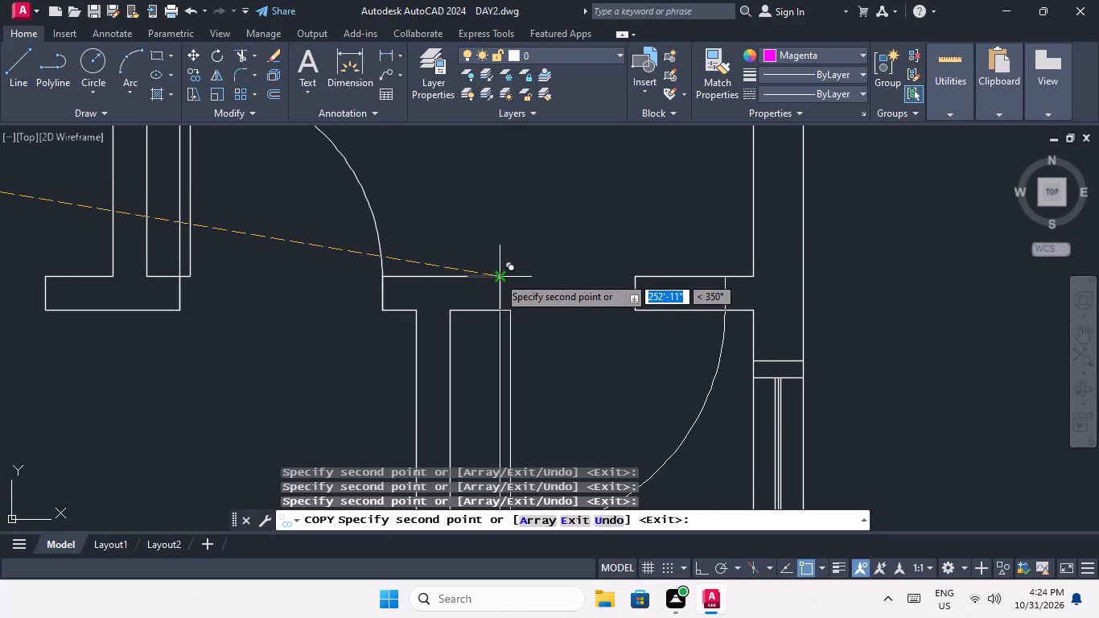
click(498, 275)
Place door copies at the small-room openings of both top-row units in the last block, snapping to the left jambs, and end copying.
scroll(508, 255, down, 3)
middle_drag(450, 269, 468, 319)
scroll(454, 274, down, 1)
middle_drag(454, 280, 468, 353)
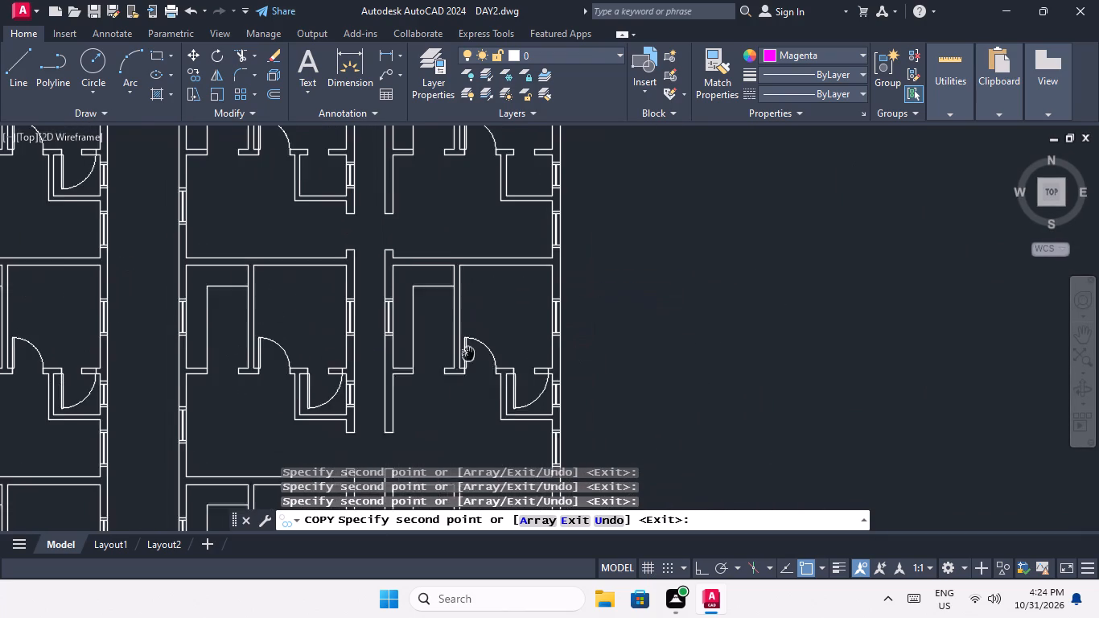
middle_drag(468, 353, 468, 360)
middle_drag(342, 228, 357, 301)
scroll(318, 216, up, 4)
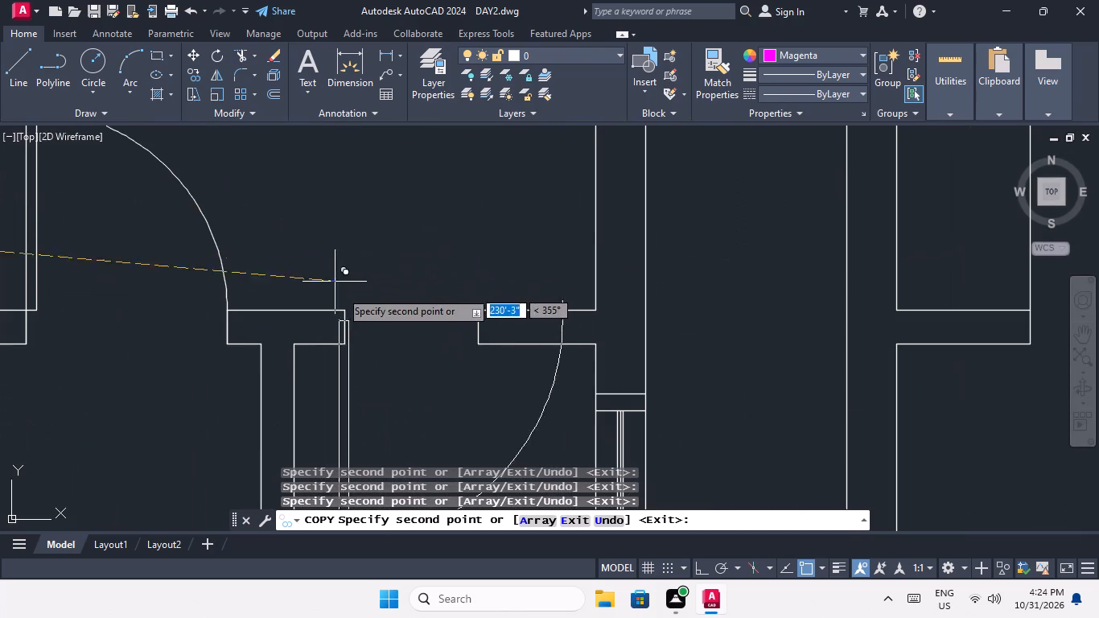
click(344, 309)
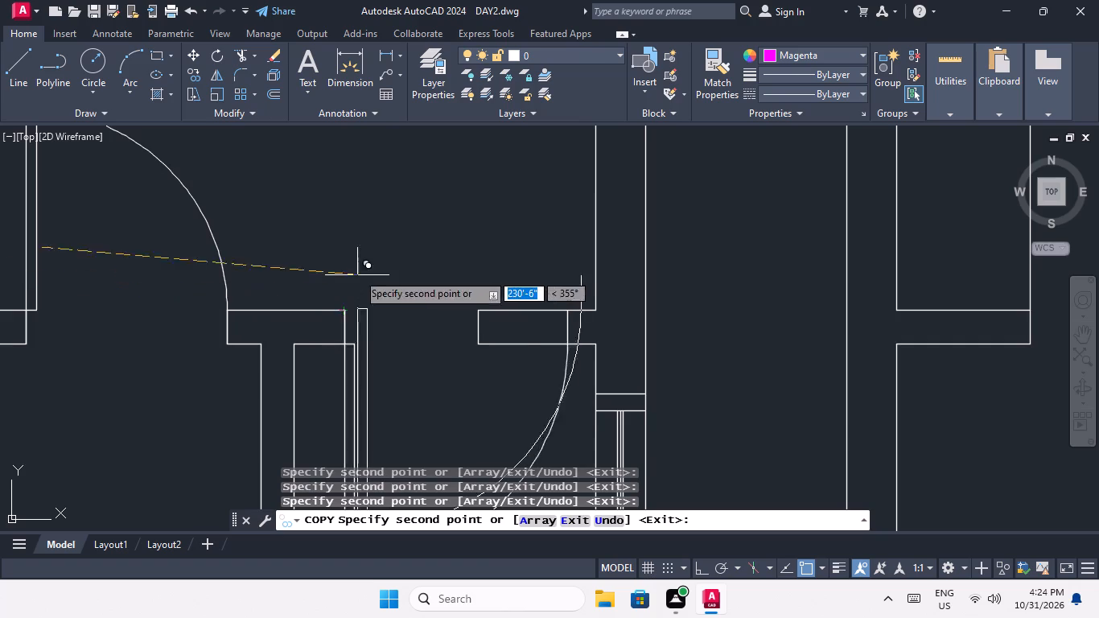
scroll(365, 257, down, 4)
middle_drag(486, 278, 338, 343)
scroll(446, 332, up, 4)
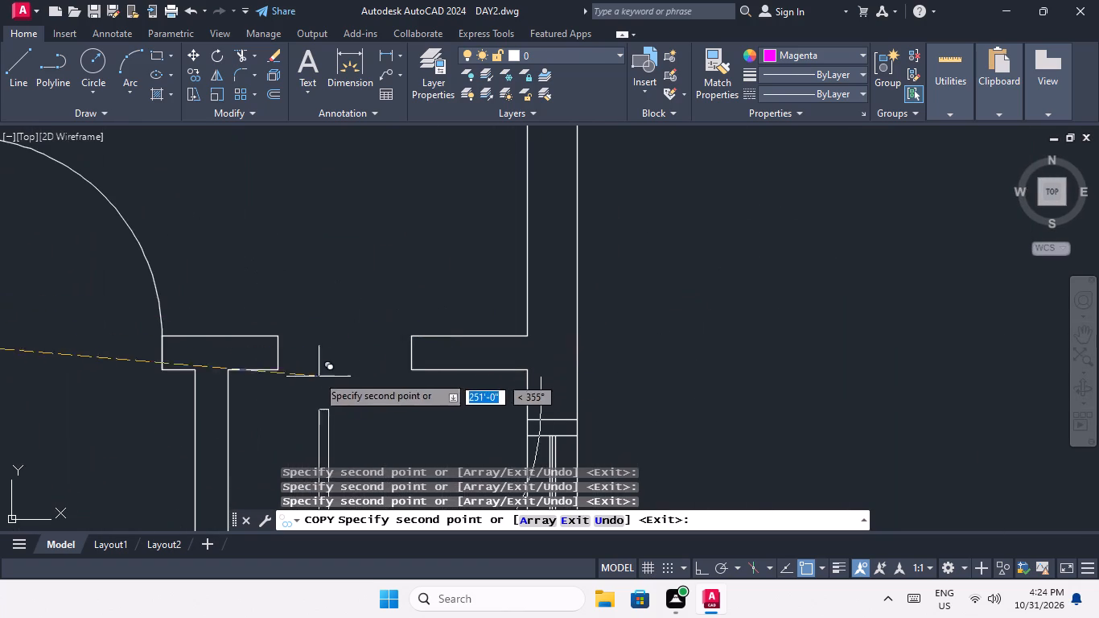
click(274, 335)
key(Escape)
Shrink the small-room door of the last block's top-row right unit so its width ends at the opening's right jamb.
scroll(329, 266, down, 2)
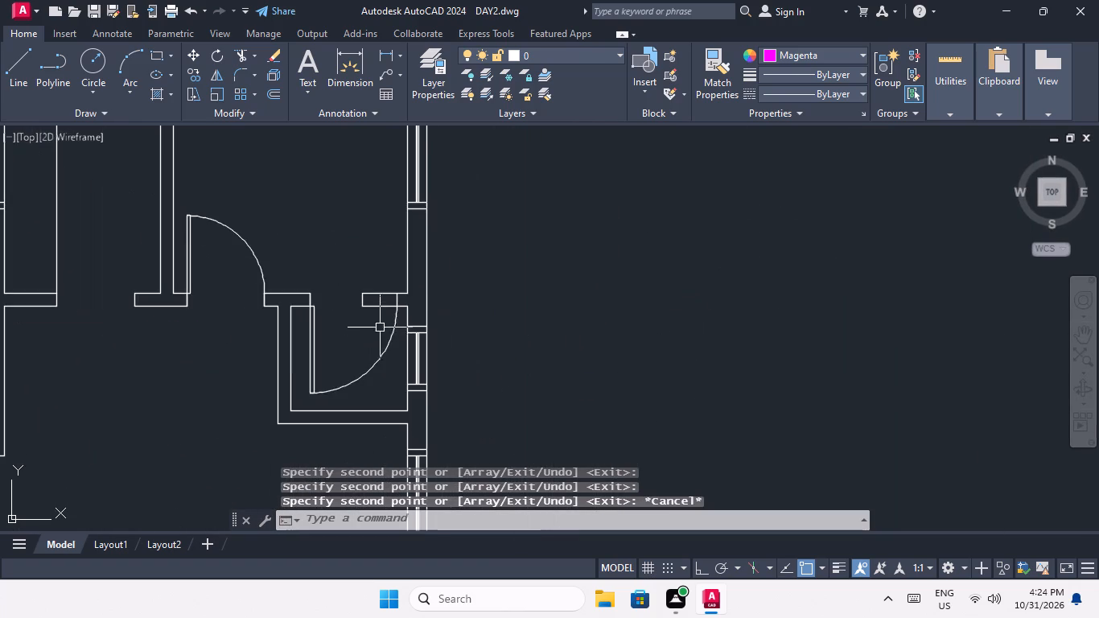
scroll(380, 327, up, 2)
drag(414, 382, 408, 374)
click(393, 356)
scroll(408, 280, up, 2)
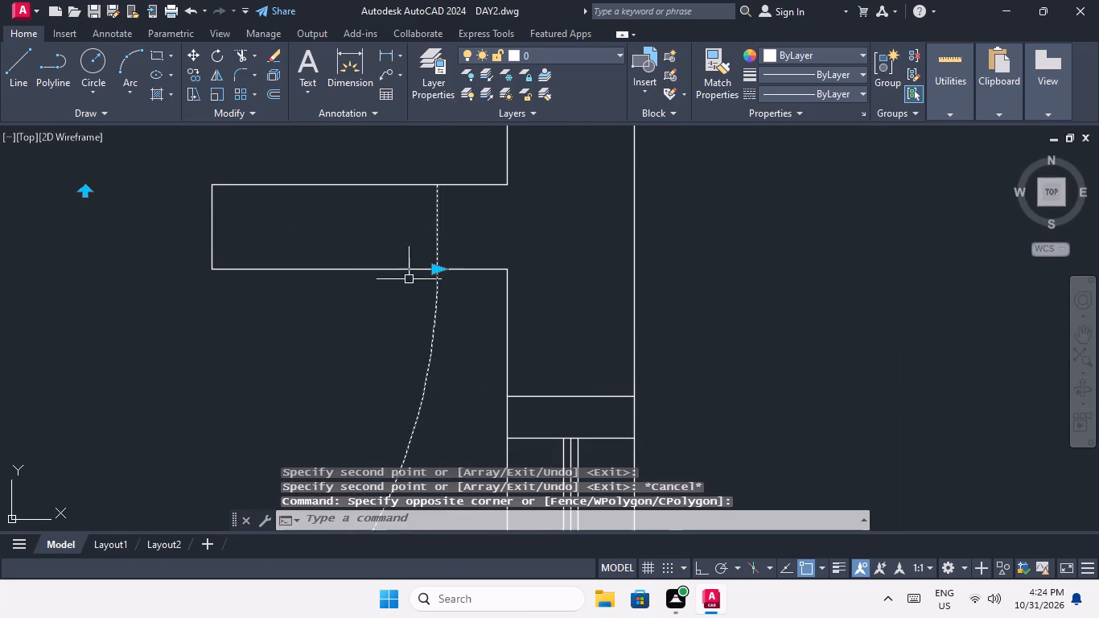
click(433, 266)
click(206, 270)
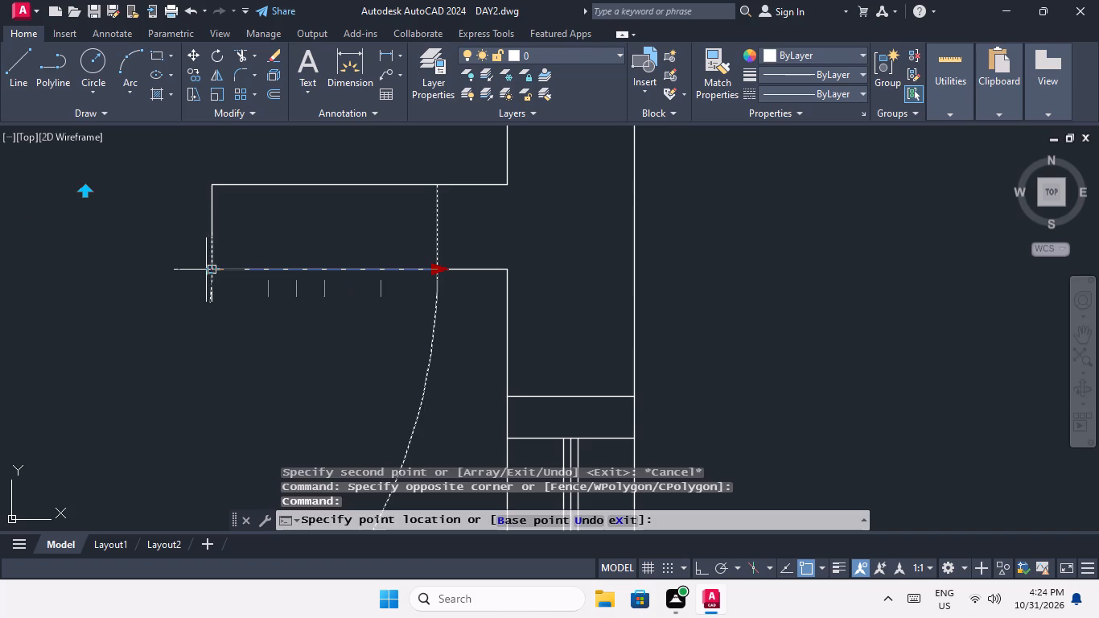
key(Escape)
Shrink the small-room door of the last block's top-row left unit to 2' wide, ending at the opening's right jamb.
scroll(212, 275, down, 4)
middle_drag(223, 325, 305, 291)
middle_drag(221, 299, 428, 269)
scroll(430, 269, down, 2)
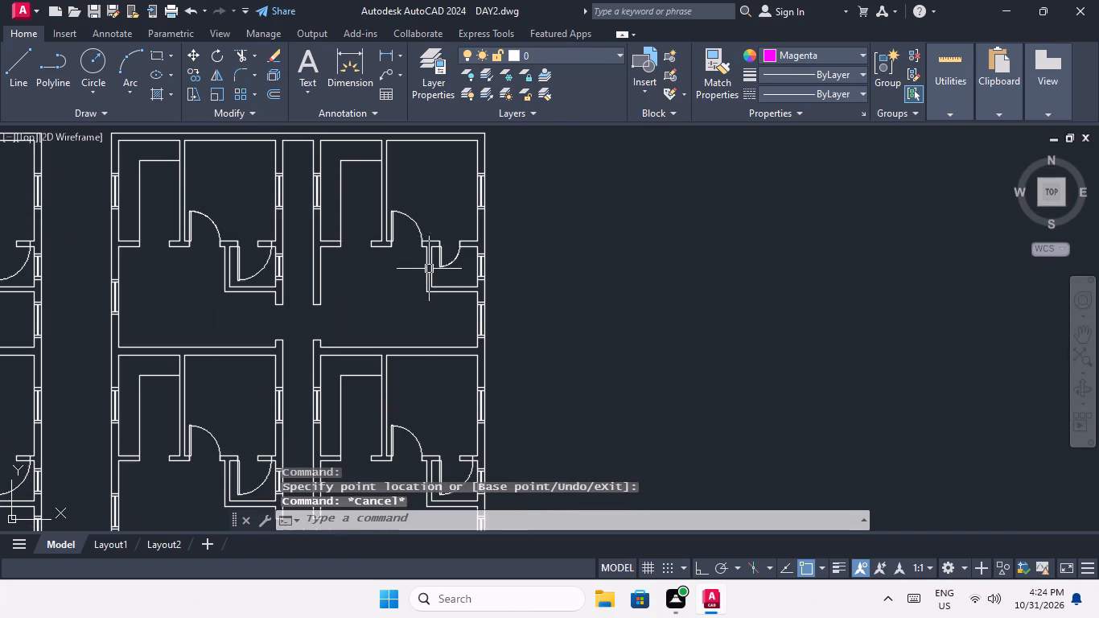
scroll(258, 261, up, 3)
click(284, 301)
click(273, 280)
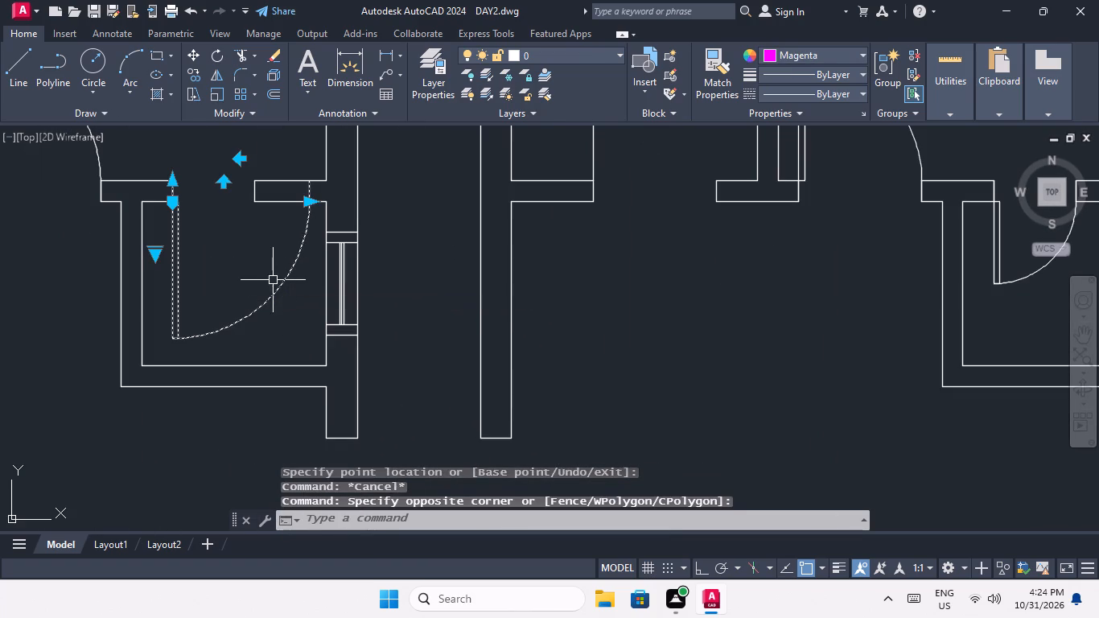
click(304, 202)
scroll(251, 206, up, 3)
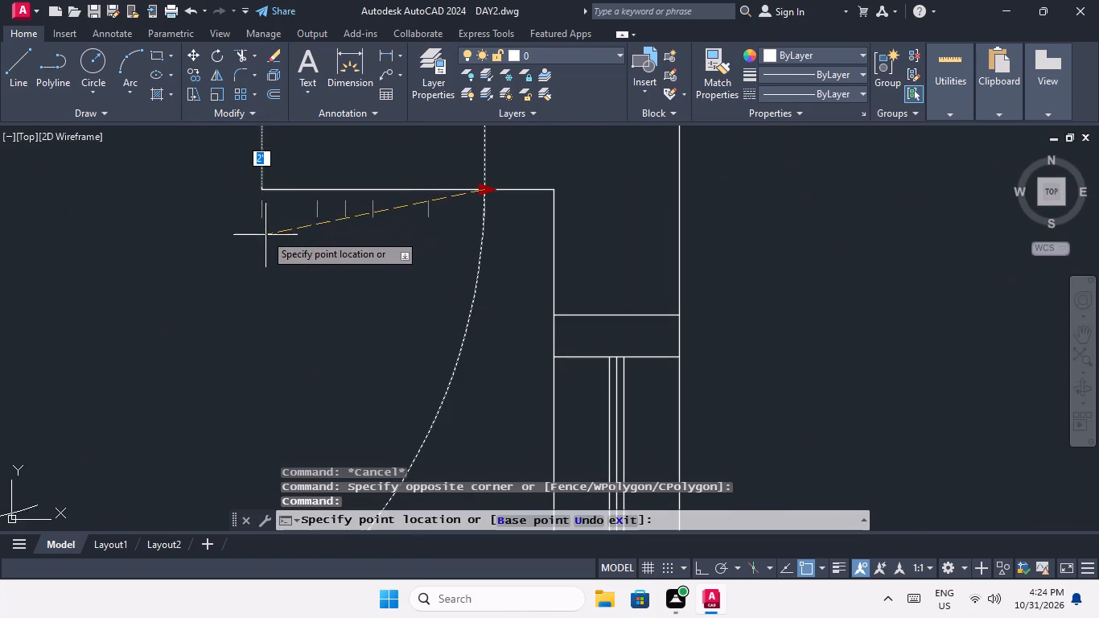
click(261, 216)
key(Escape)
Shrink the small-room door of the last block's second-row right unit so its width ends at the opening's right jamb.
scroll(279, 217, down, 4)
middle_drag(290, 258, 287, 228)
middle_drag(292, 271, 289, 106)
middle_click(270, 200)
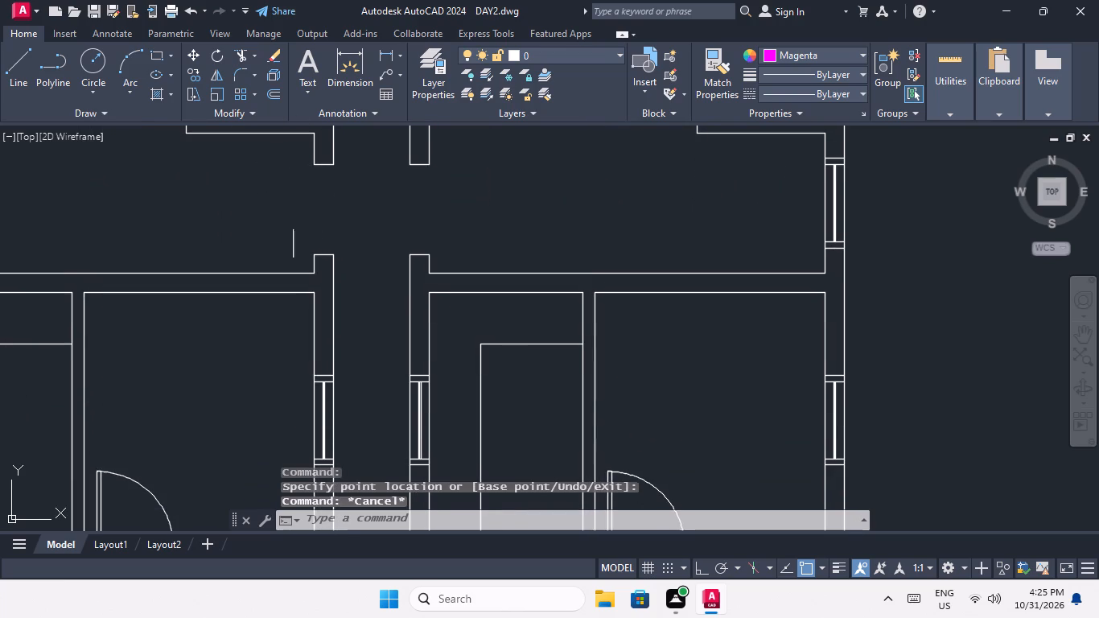
scroll(294, 216, down, 2)
scroll(520, 385, up, 2)
scroll(420, 332, up, 2)
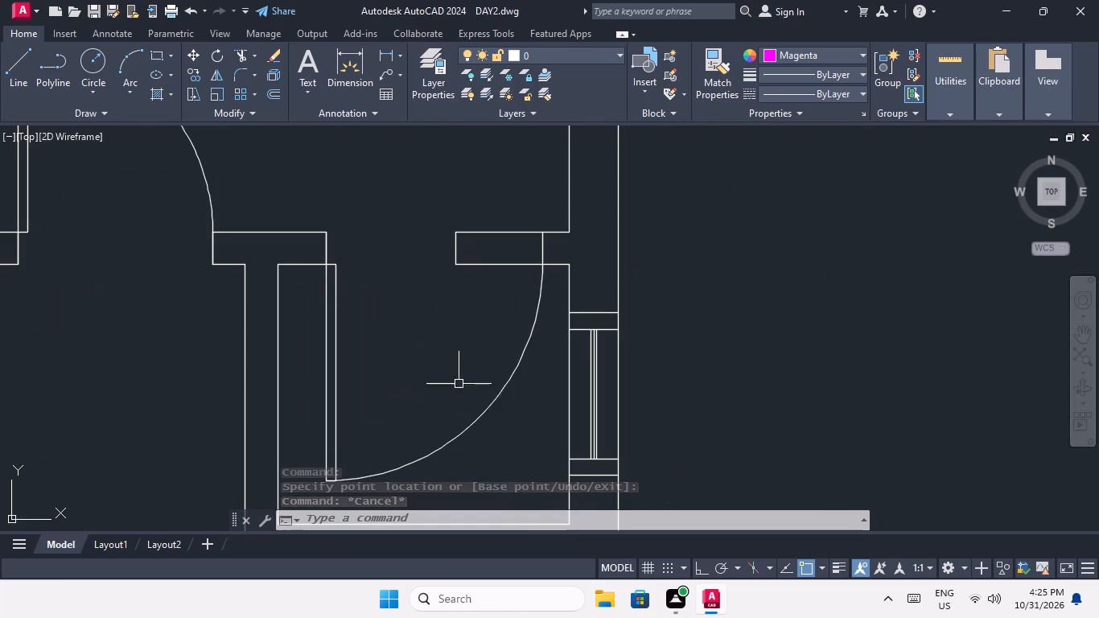
drag(514, 398, 507, 389)
click(477, 359)
click(538, 267)
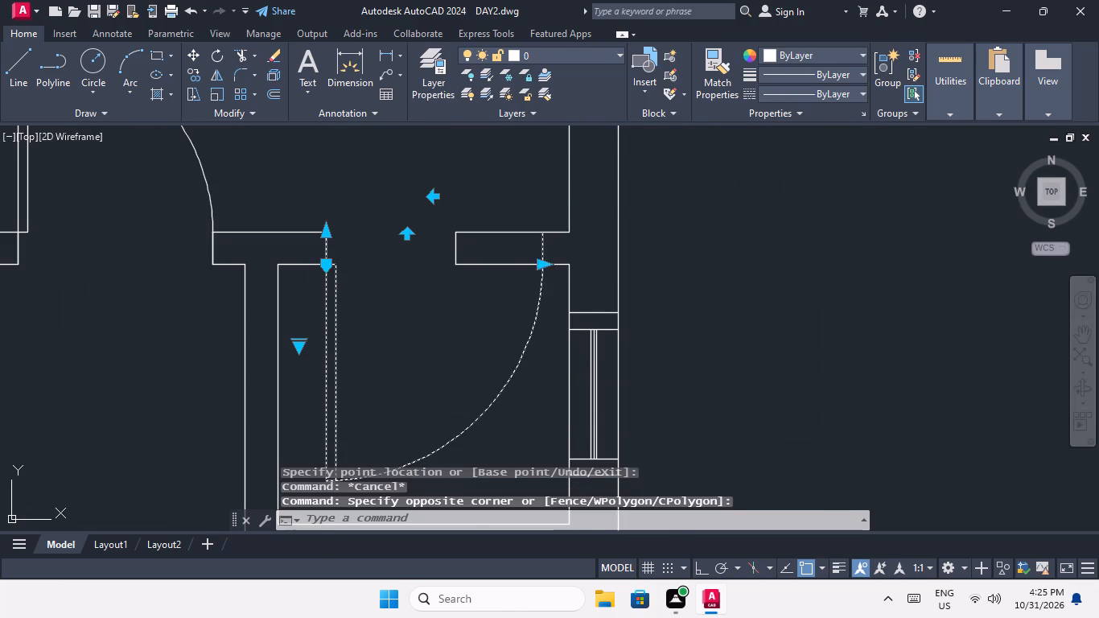
click(451, 265)
Shrink the small-room door of the last block's third-row right unit to 2' wide, ending at the opening's right jamb.
scroll(463, 243, down, 3)
middle_drag(467, 303, 439, 188)
middle_drag(418, 307, 385, 205)
scroll(407, 406, up, 2)
click(424, 411)
click(415, 392)
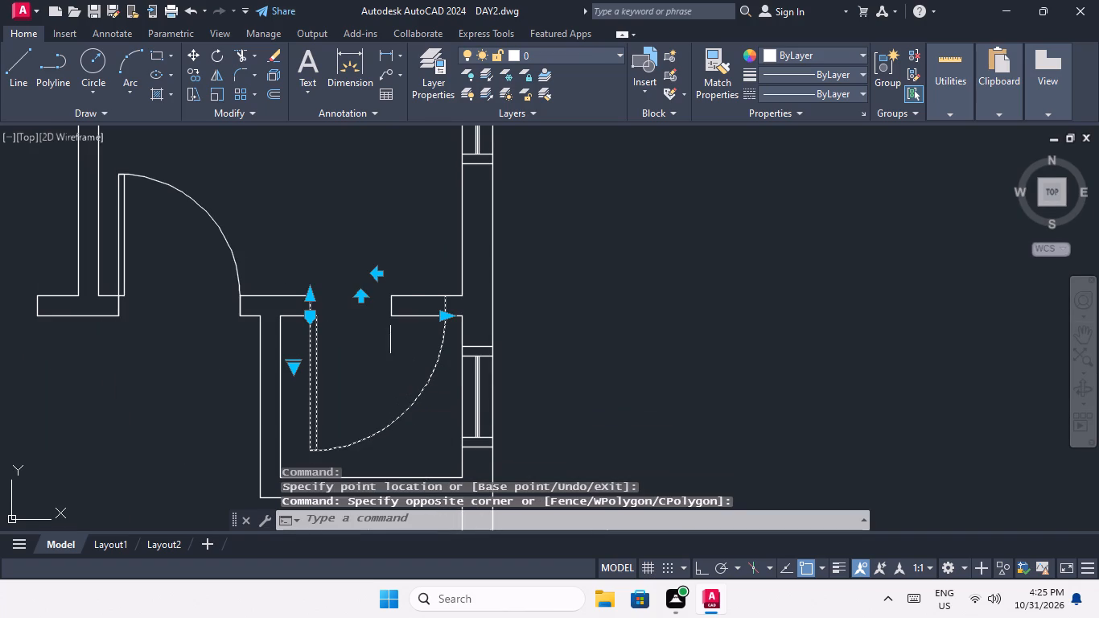
click(444, 315)
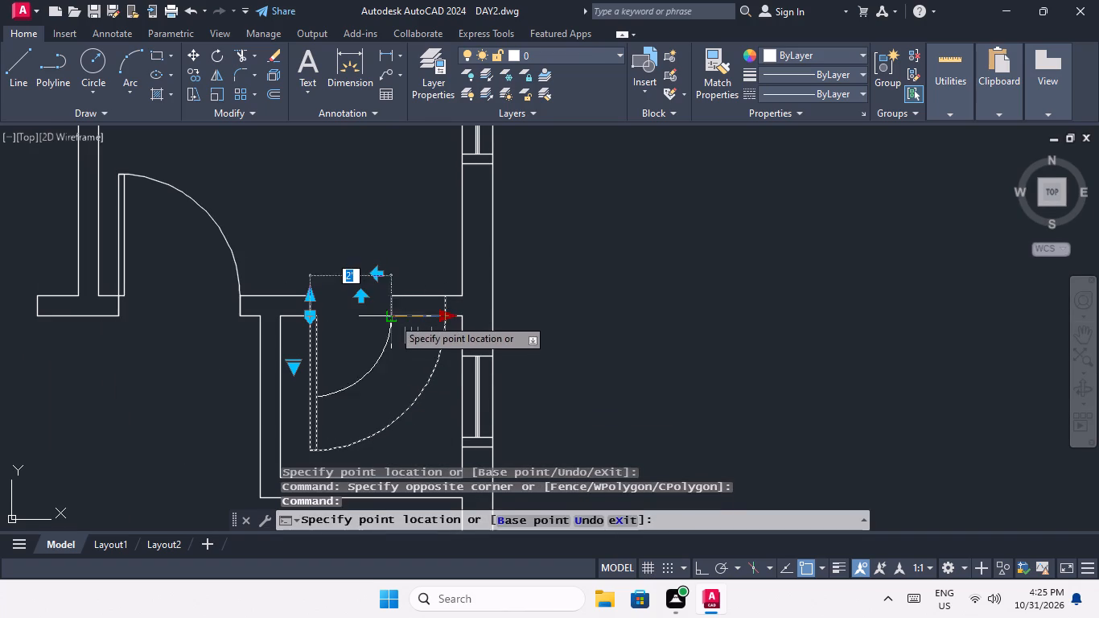
click(393, 318)
Shrink the small-room door of the last block's bottom-row right unit so its width ends at the opening's right jamb.
scroll(400, 250, down, 3)
middle_drag(386, 303, 366, 157)
scroll(372, 352, up, 4)
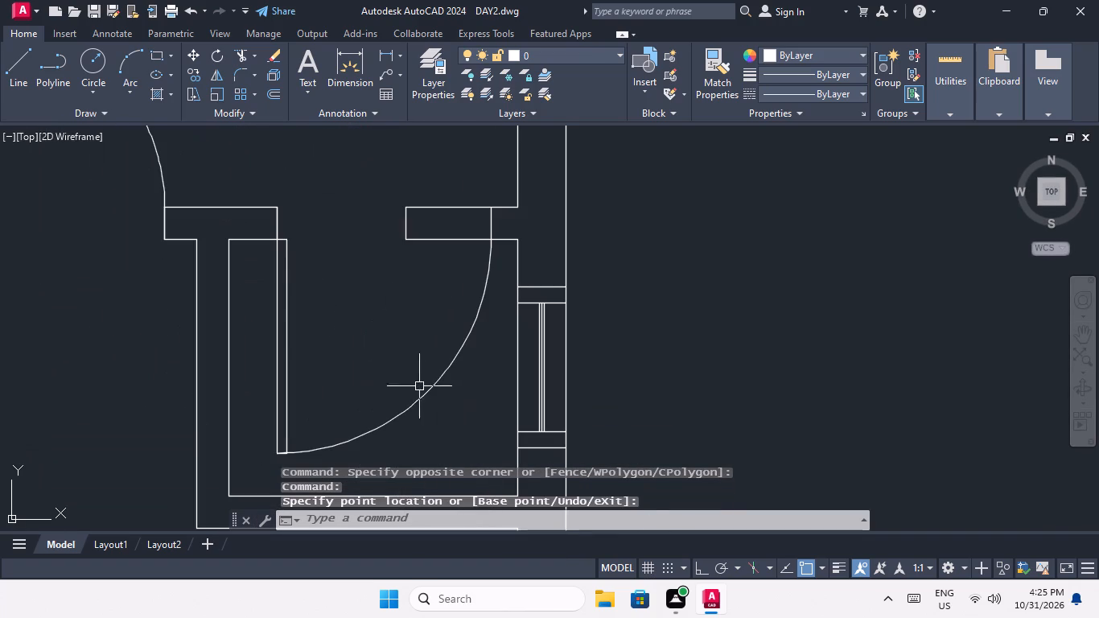
drag(438, 398, 432, 385)
click(420, 365)
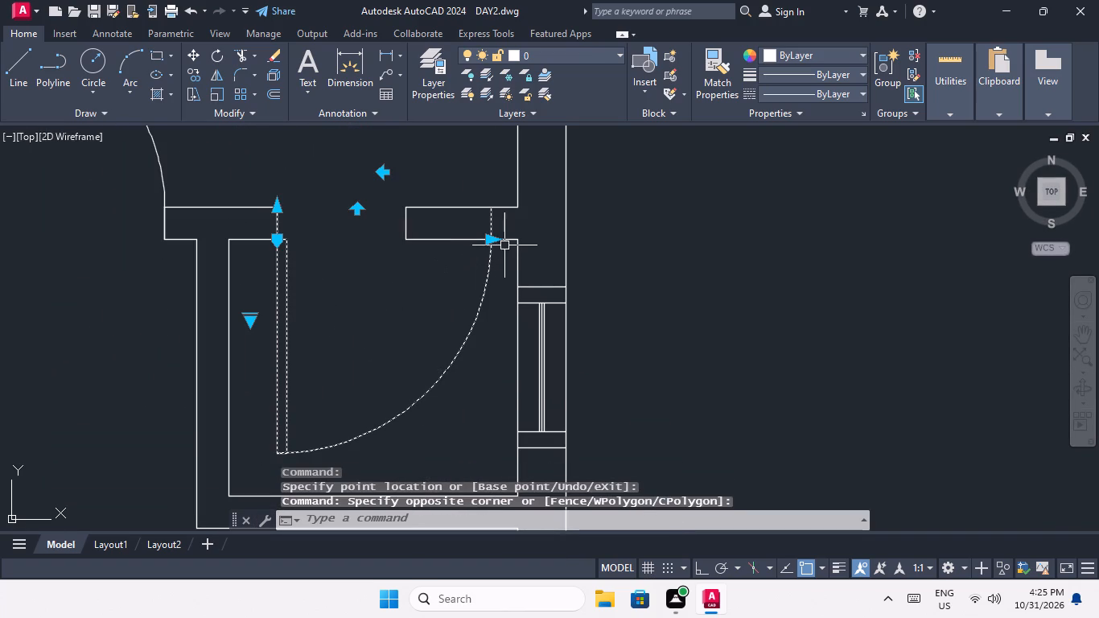
click(492, 241)
click(409, 243)
scroll(409, 243, down, 2)
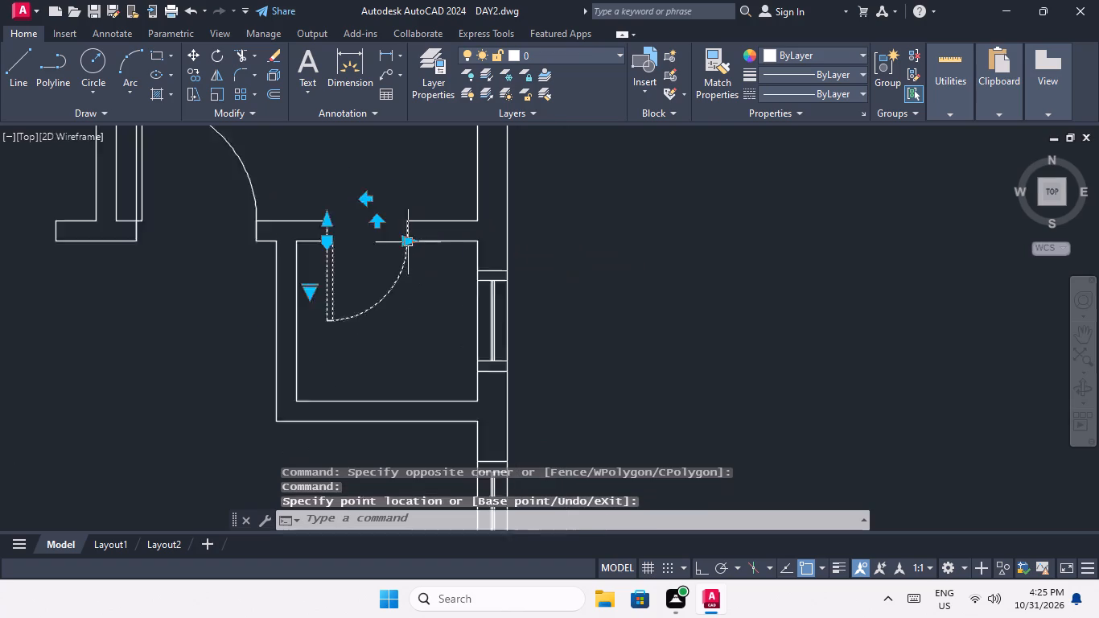
scroll(408, 244, down, 1)
key(Escape)
Shrink the small-room door of the last block's bottom-row left unit so its width ends at the opening's right jamb.
middle_drag(347, 309, 431, 339)
scroll(446, 343, down, 1)
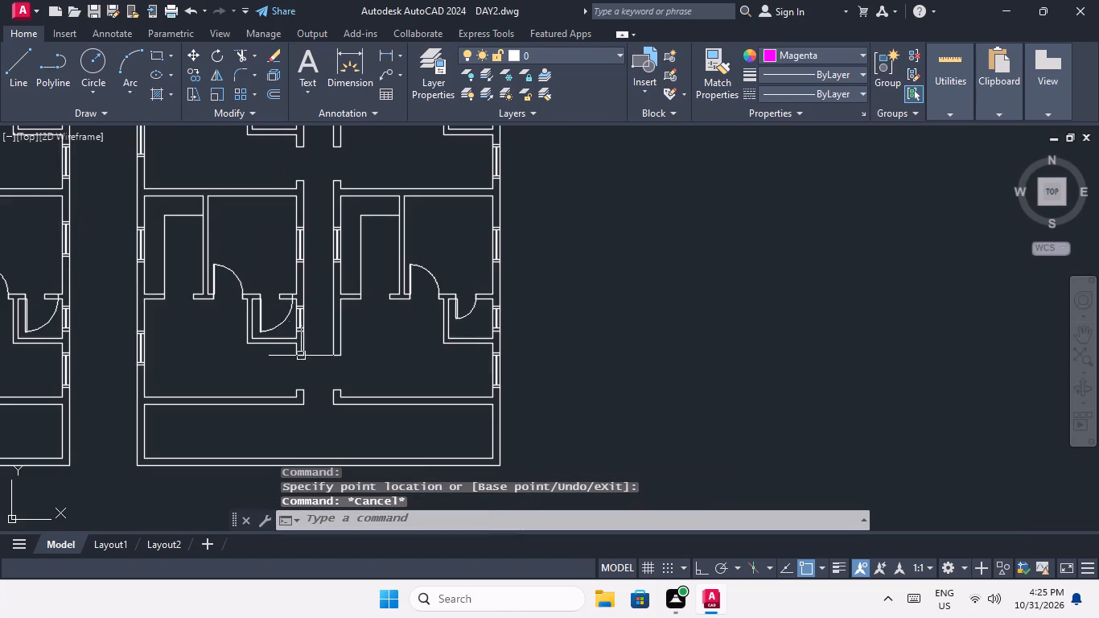
scroll(276, 328, up, 4)
drag(305, 332, 303, 320)
click(285, 288)
middle_drag(293, 284, 317, 374)
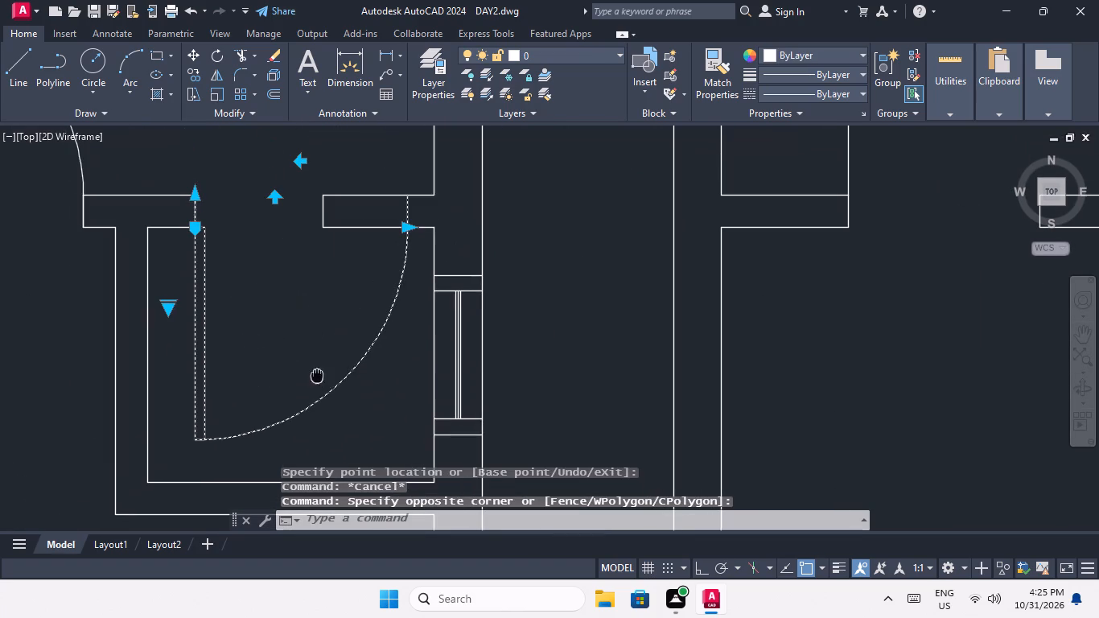
click(410, 228)
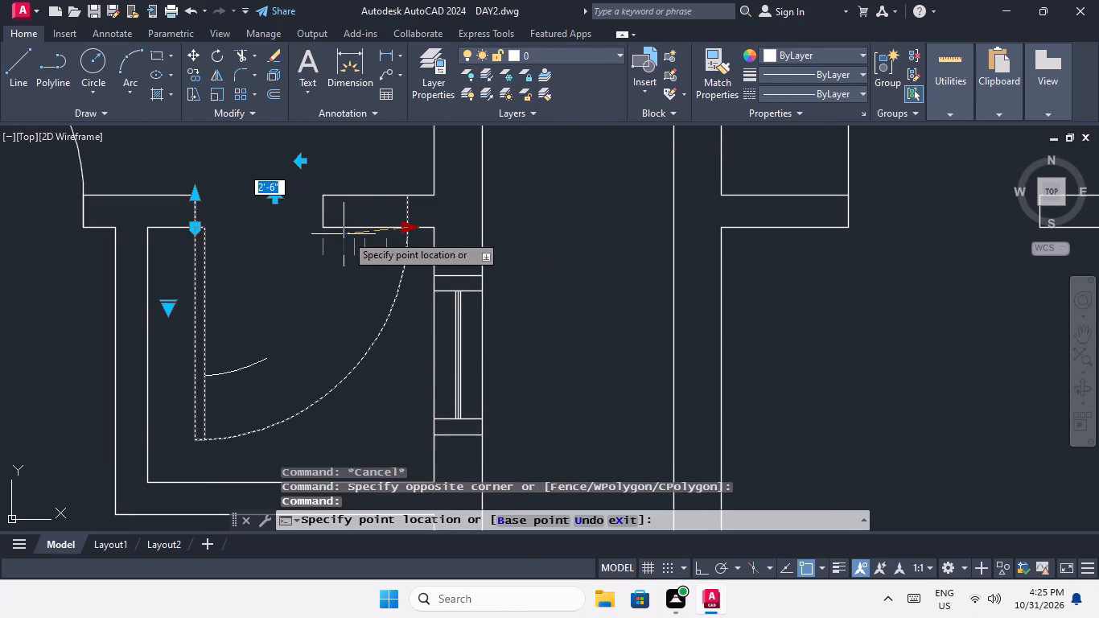
click(324, 234)
key(Escape)
Shrink the small-room door of the last block's third-row left unit so its width ends at the opening's right jamb.
scroll(327, 274, down, 3)
middle_drag(329, 282, 344, 435)
middle_drag(339, 339, 346, 406)
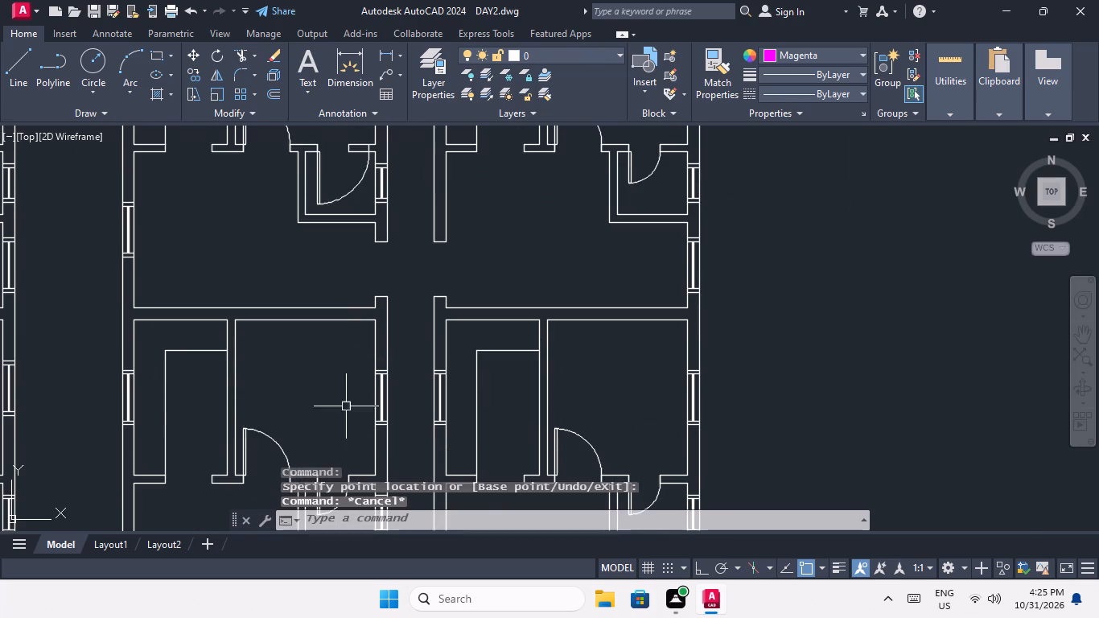
middle_drag(350, 254, 352, 387)
scroll(368, 327, up, 3)
drag(335, 322, 325, 315)
click(286, 279)
middle_drag(294, 290, 315, 395)
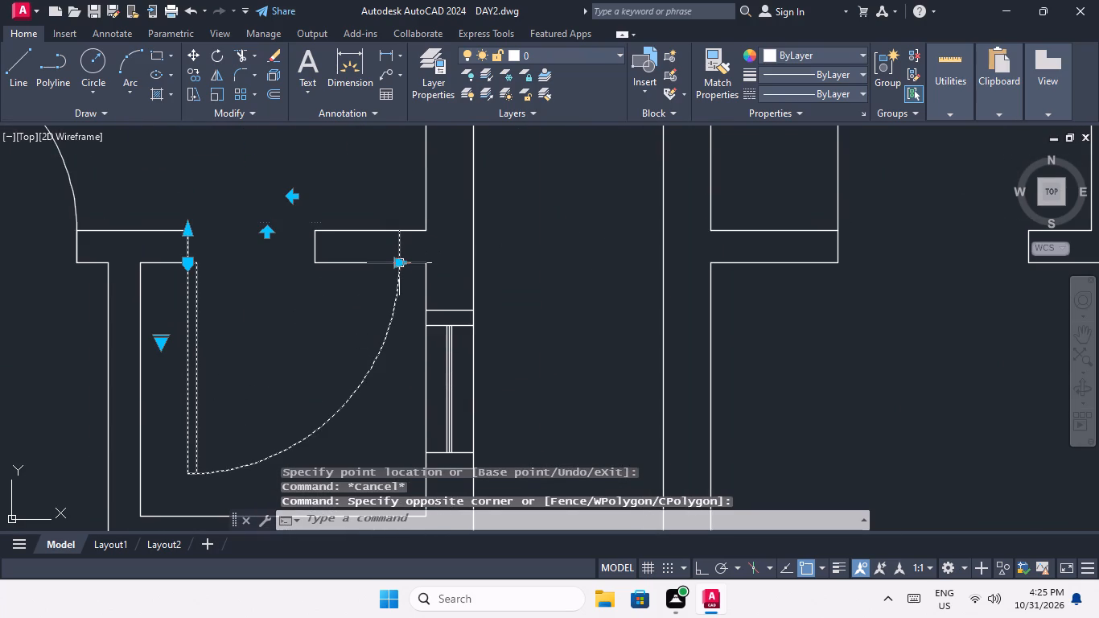
click(396, 261)
click(316, 268)
key(Escape)
Shrink the small-room door of the last block's second-row left unit so its width ends at the opening's right jamb.
scroll(321, 271, down, 4)
middle_drag(335, 332, 337, 374)
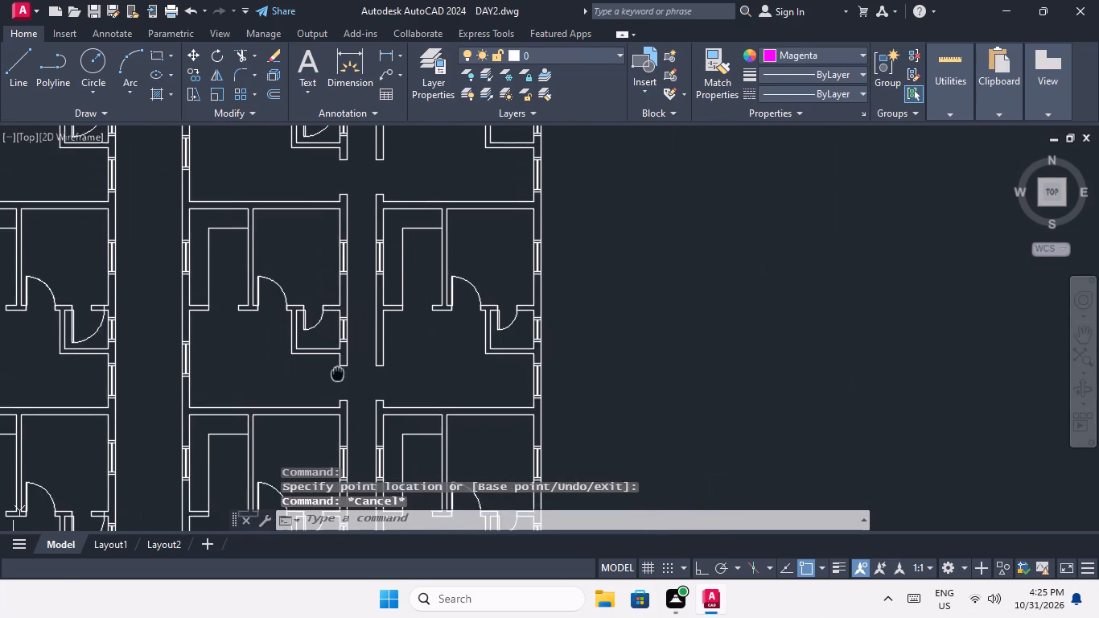
middle_drag(337, 374, 337, 377)
middle_drag(311, 263, 311, 368)
scroll(323, 224, up, 3)
drag(349, 297, 349, 298)
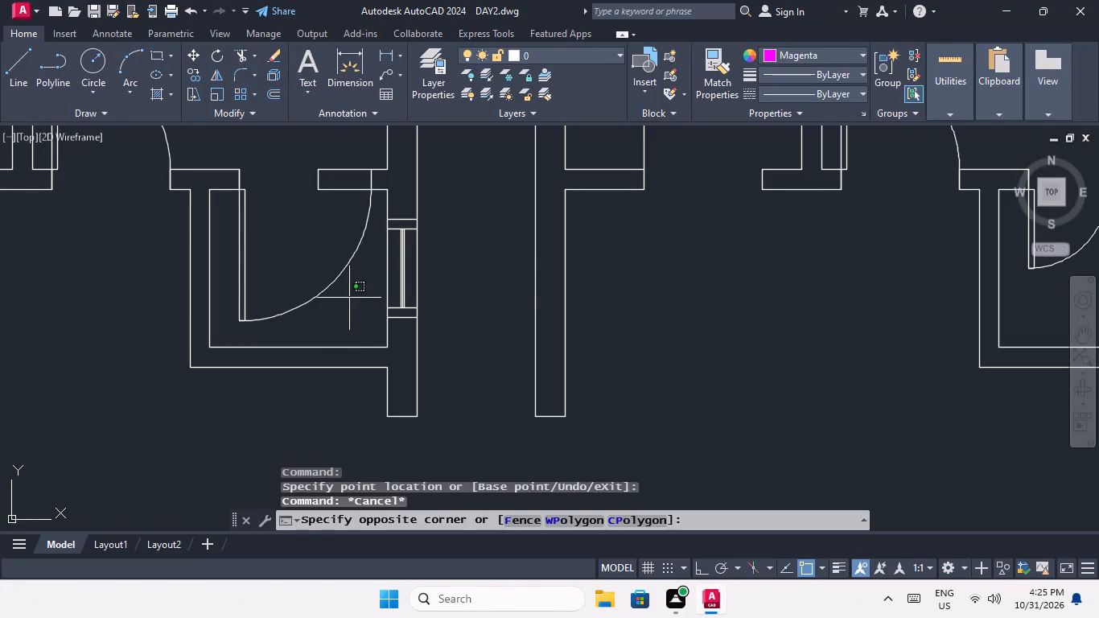
drag(349, 298, 342, 292)
click(303, 259)
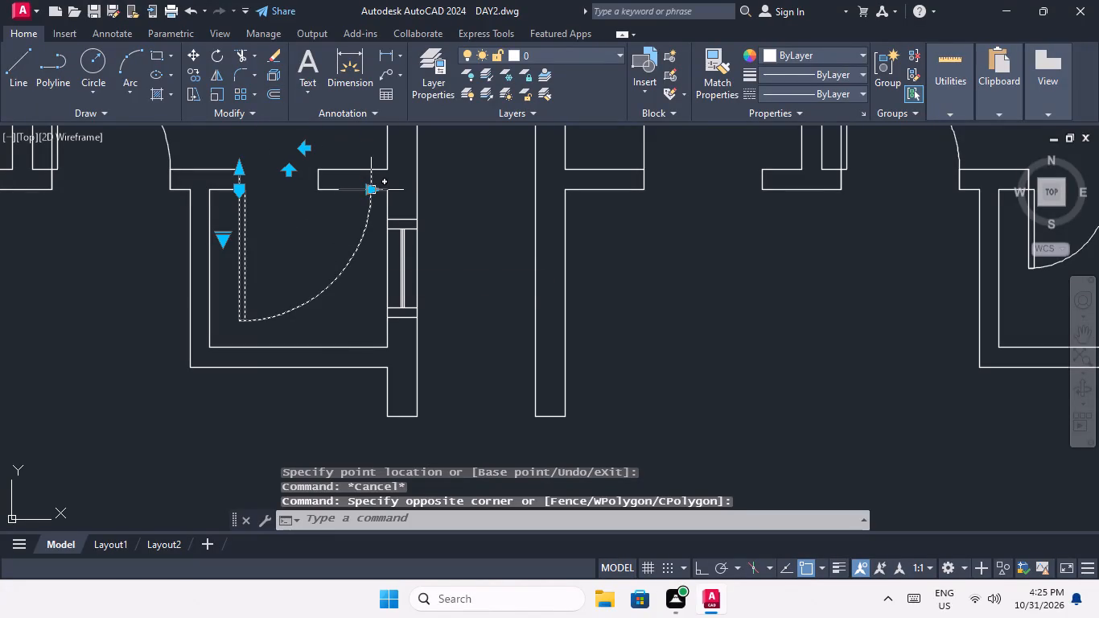
click(367, 192)
click(311, 195)
key(Escape)
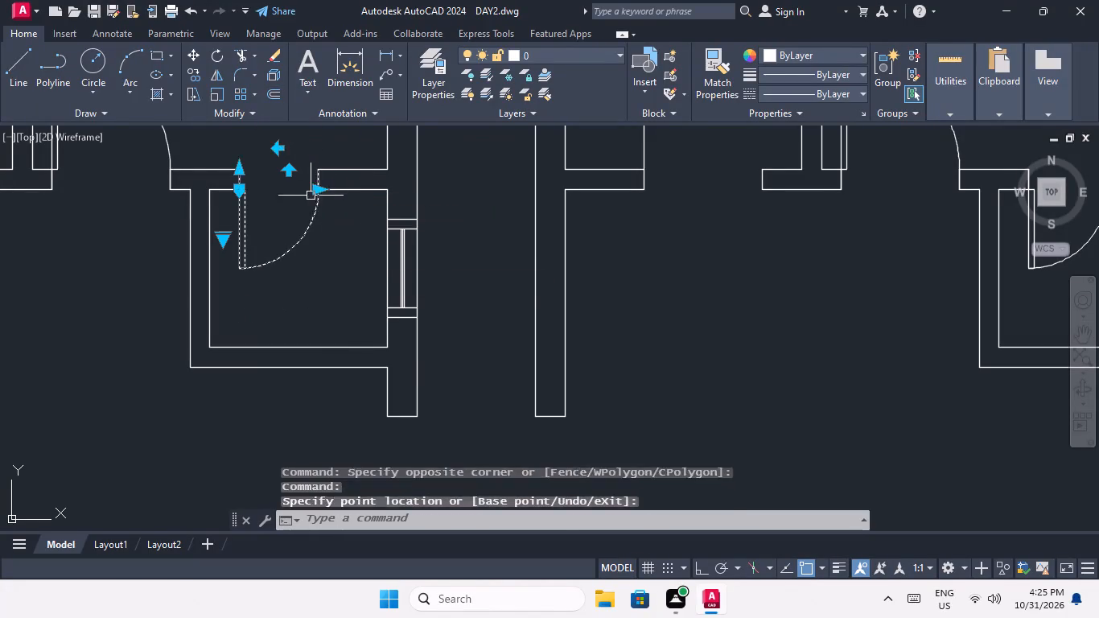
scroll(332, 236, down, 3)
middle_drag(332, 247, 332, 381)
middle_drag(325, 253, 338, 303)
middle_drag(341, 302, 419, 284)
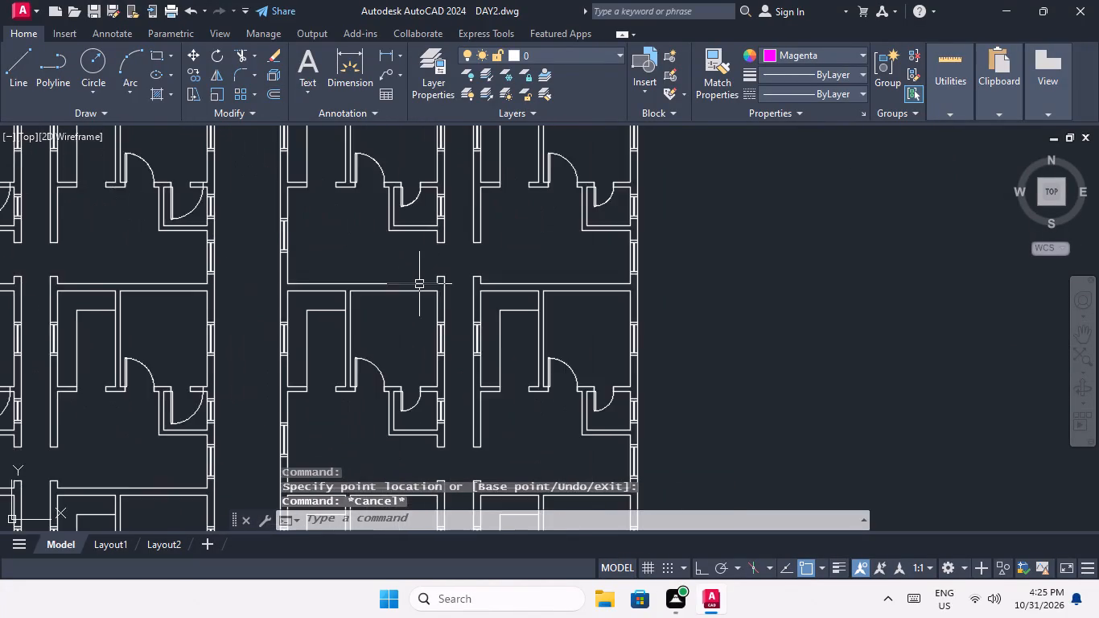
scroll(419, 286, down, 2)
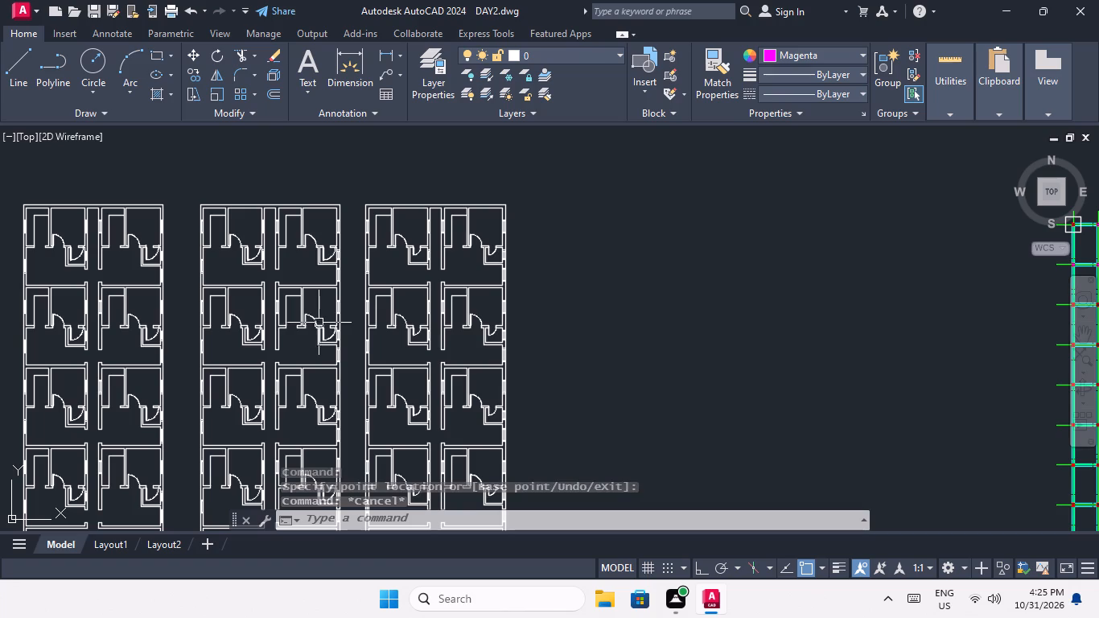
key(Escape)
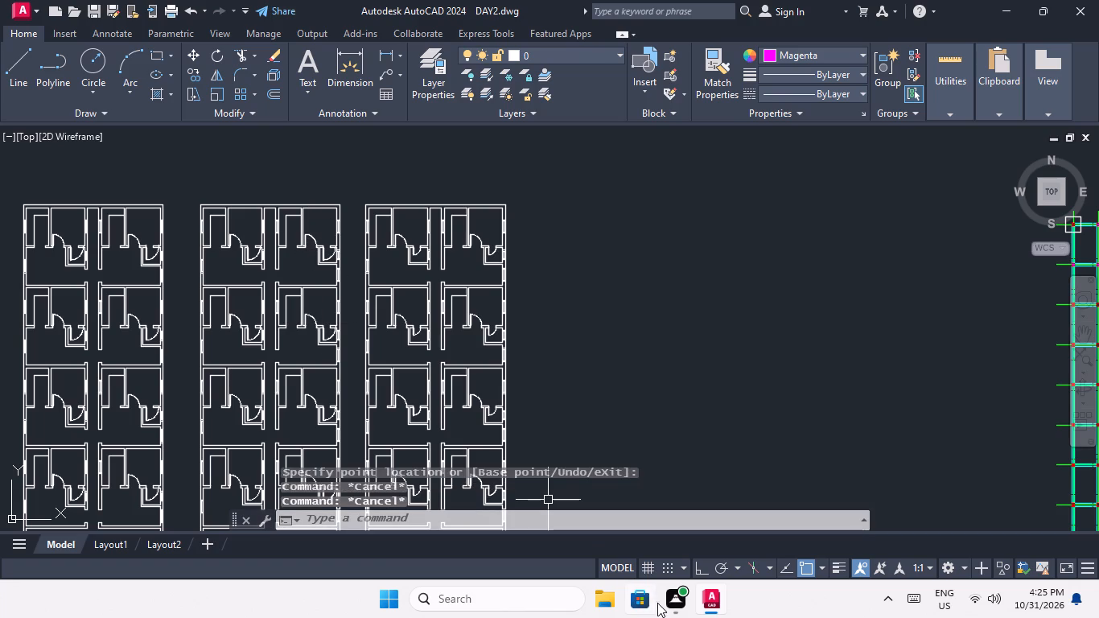
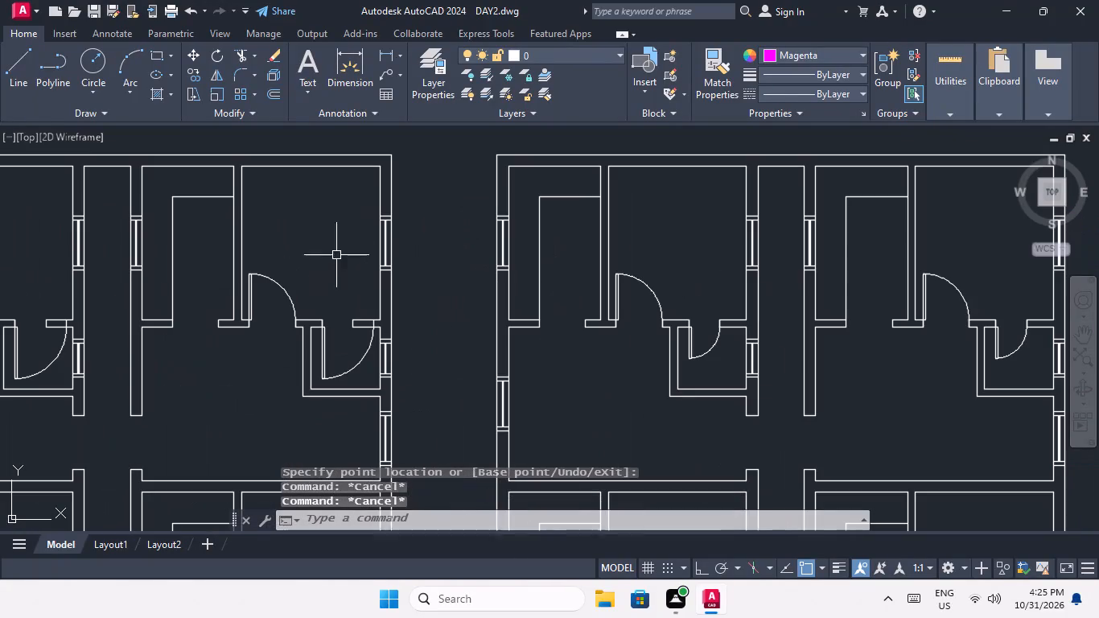
Shrink the small-room door of the next-to-last block's top-row right unit so its width ends at the 2' opening's right jamb.
scroll(374, 364, up, 3)
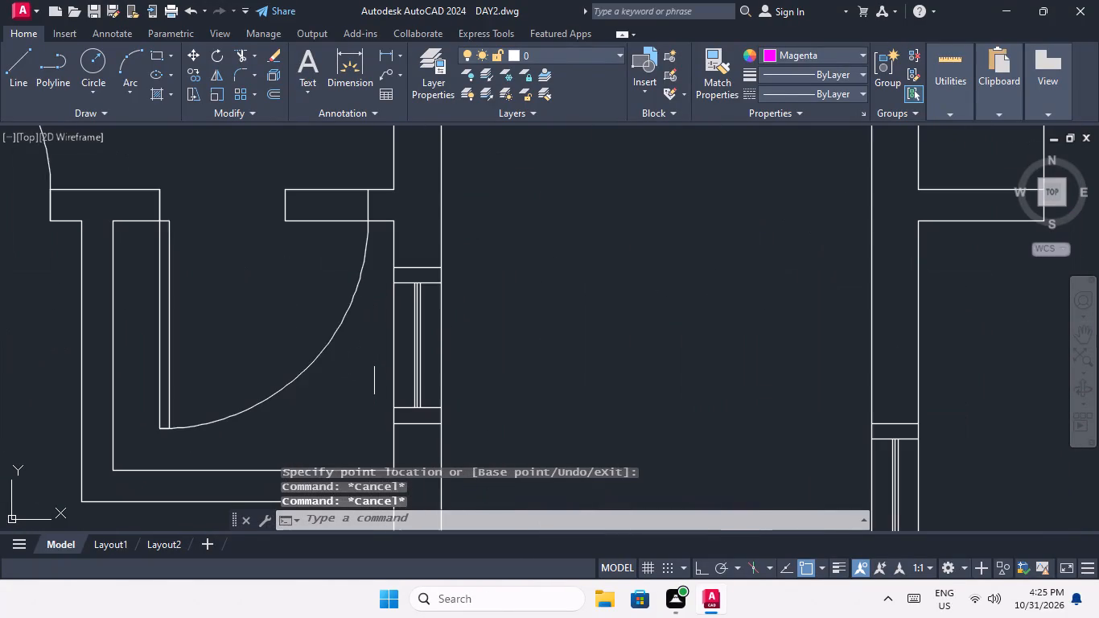
click(331, 371)
click(288, 319)
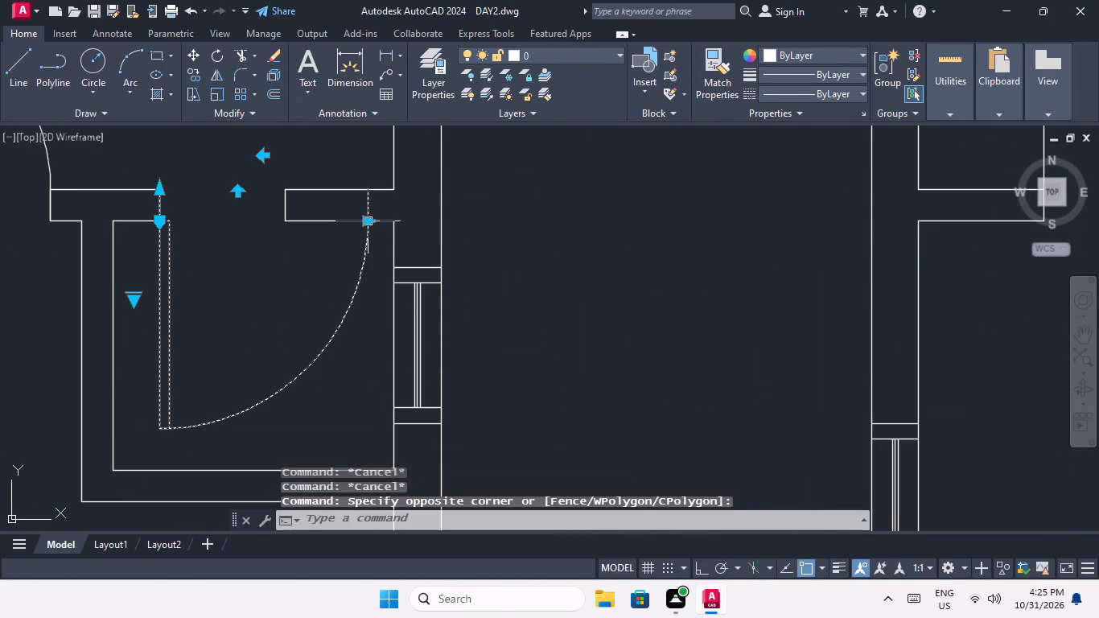
click(366, 222)
click(282, 225)
Shrink the small-room door of the next-to-last block's second-row right unit to 2', ending at the opening's right jamb.
scroll(294, 216, down, 3)
middle_drag(281, 274, 329, 134)
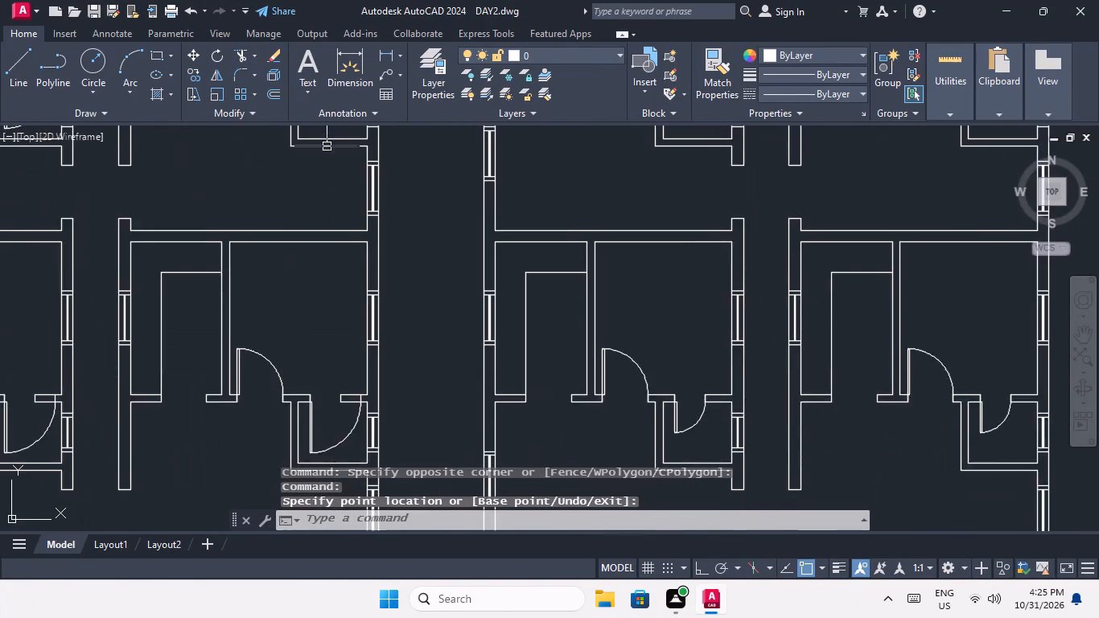
scroll(319, 171, down, 1)
scroll(352, 340, up, 3)
drag(294, 356, 286, 348)
click(259, 317)
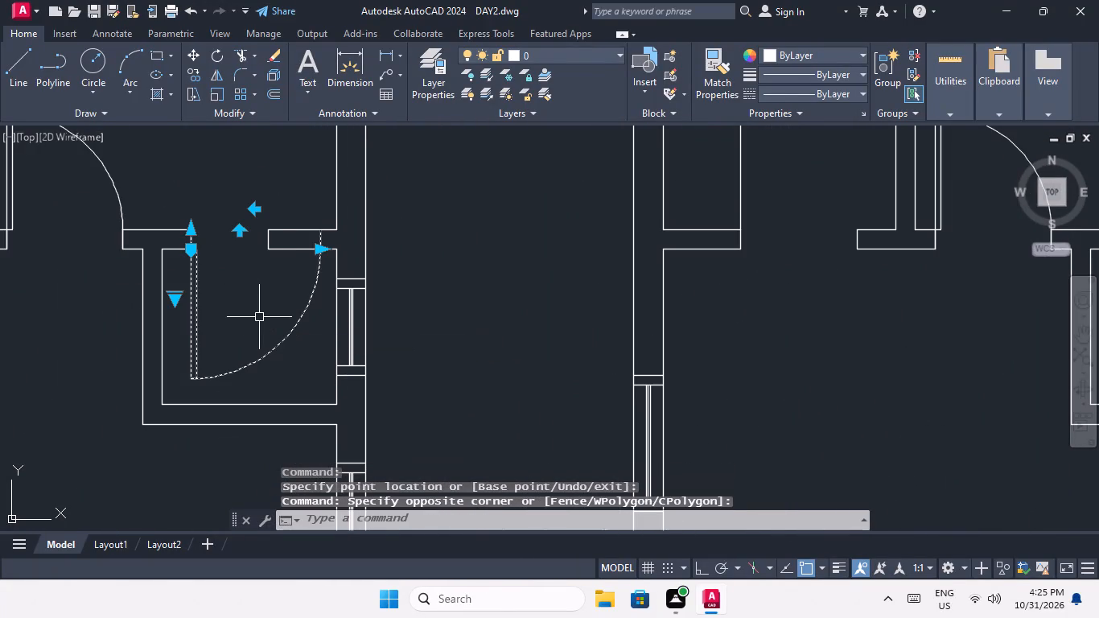
click(319, 249)
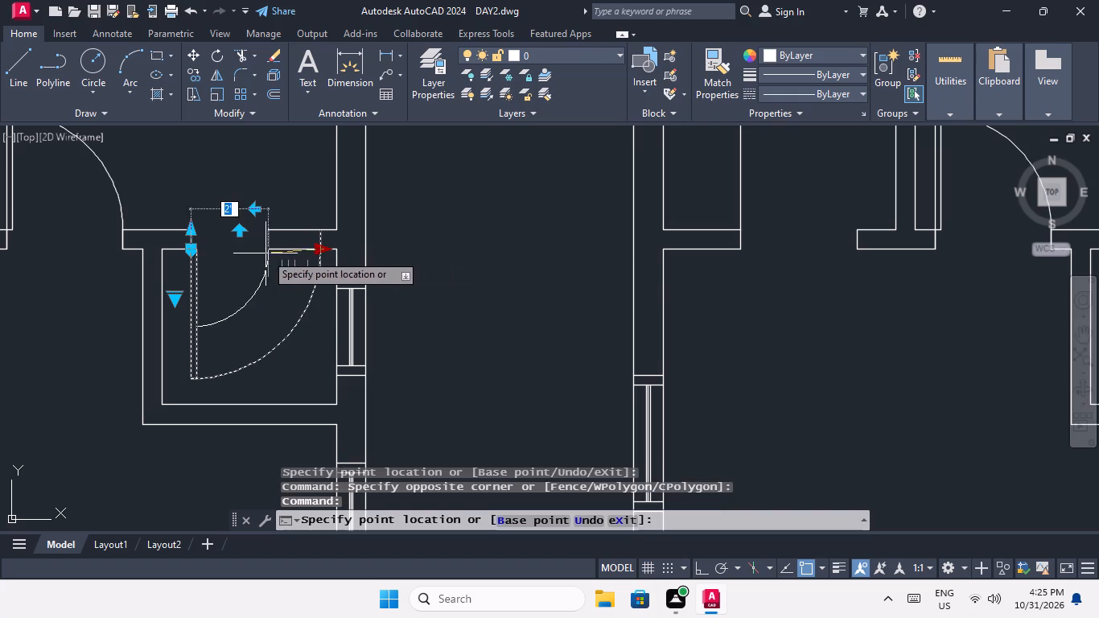
click(265, 253)
key(Escape)
Shrink the small-room door of the next-to-last block's third-row right unit to 2', ending at the opening's right jamb.
scroll(265, 269, down, 1)
middle_drag(263, 276, 284, 209)
middle_drag(290, 334, 292, 245)
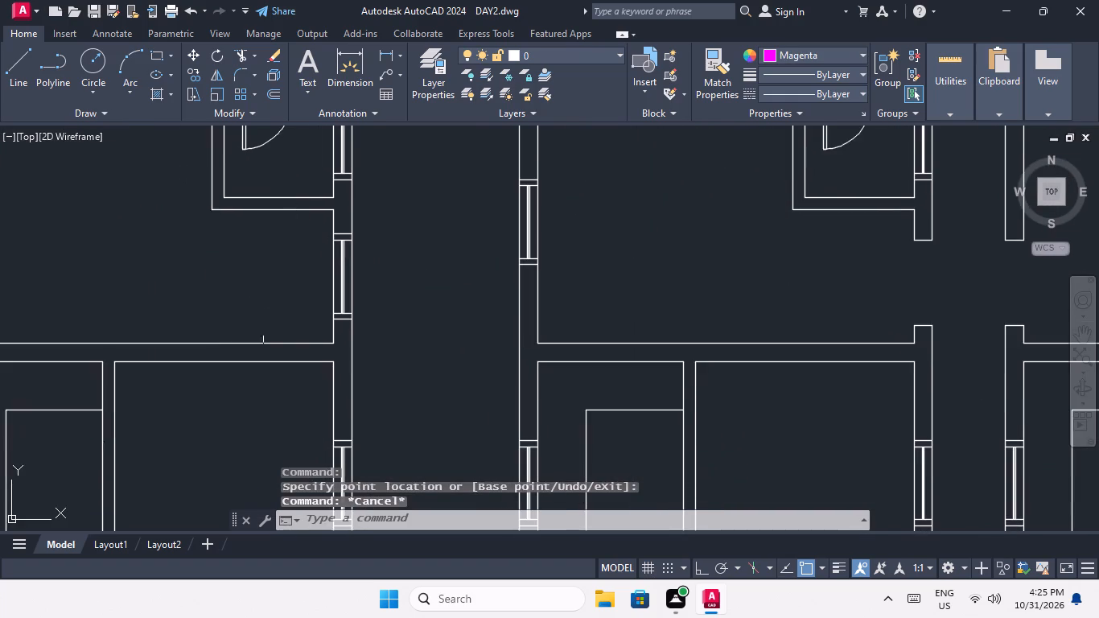
middle_drag(261, 335, 261, 207)
middle_drag(266, 366, 274, 232)
scroll(320, 409, up, 1)
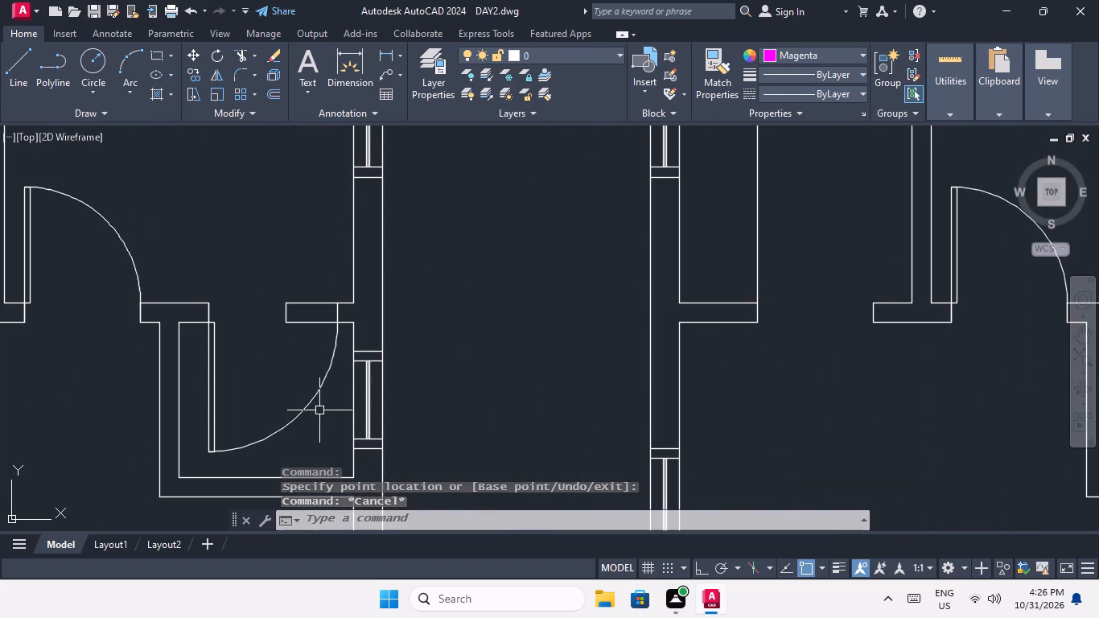
drag(320, 410, 290, 389)
click(276, 373)
click(335, 325)
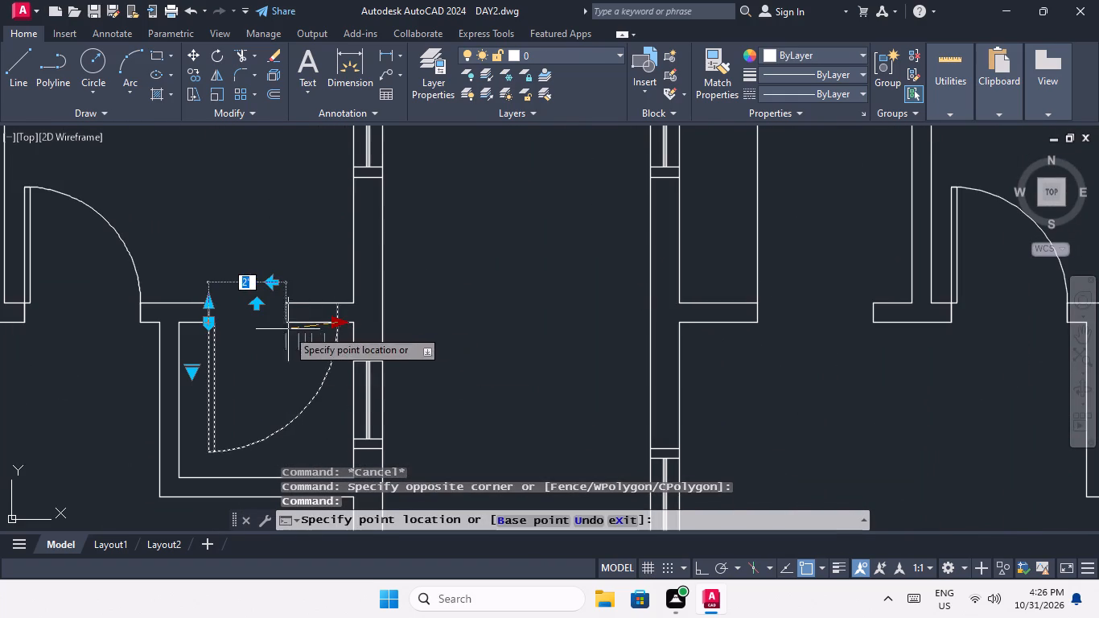
click(286, 329)
Shrink the small-room door of the next-to-last block's bottom-row right unit so its width ends at the opening's right jamb.
scroll(296, 301, down, 2)
middle_drag(284, 377, 282, 241)
scroll(276, 254, down, 3)
scroll(282, 342, up, 4)
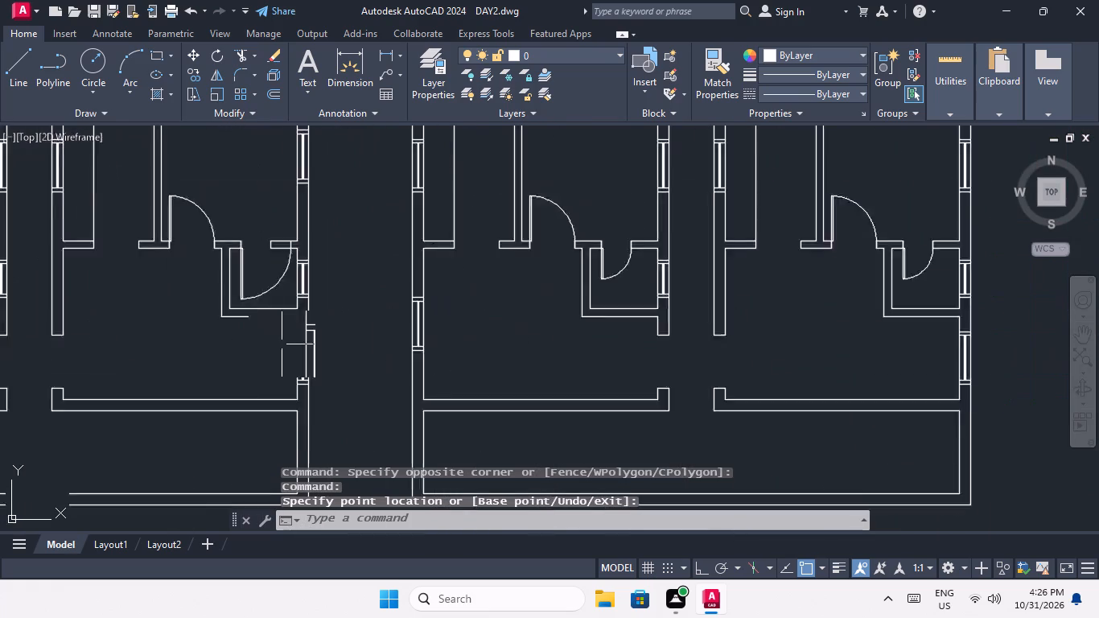
middle_drag(264, 221, 265, 292)
scroll(286, 315, up, 1)
drag(289, 328, 266, 314)
click(249, 291)
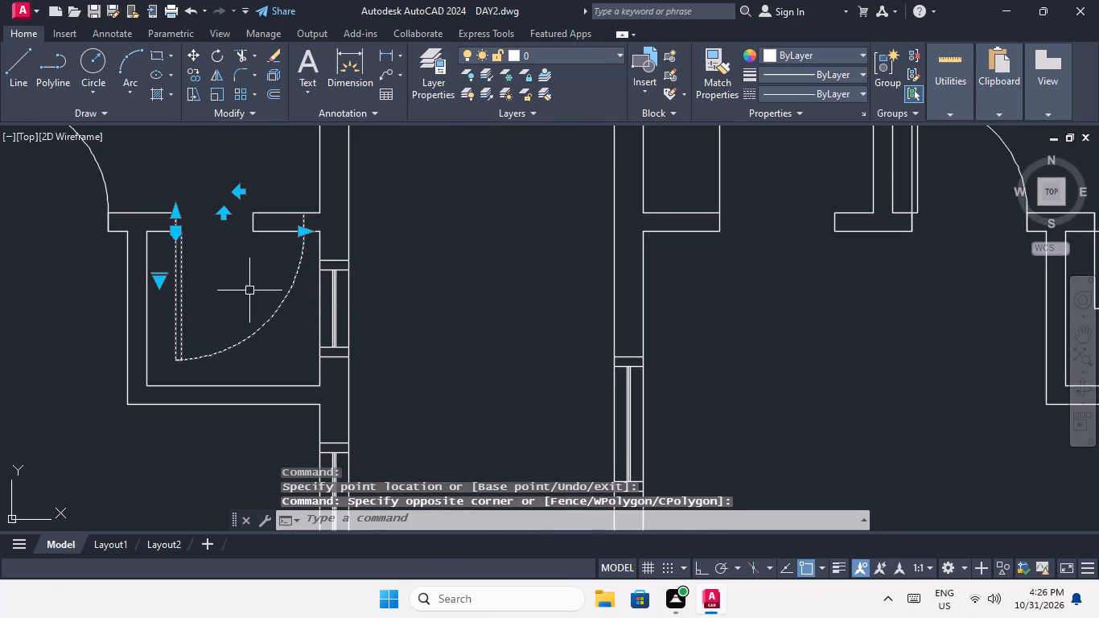
click(303, 233)
click(250, 235)
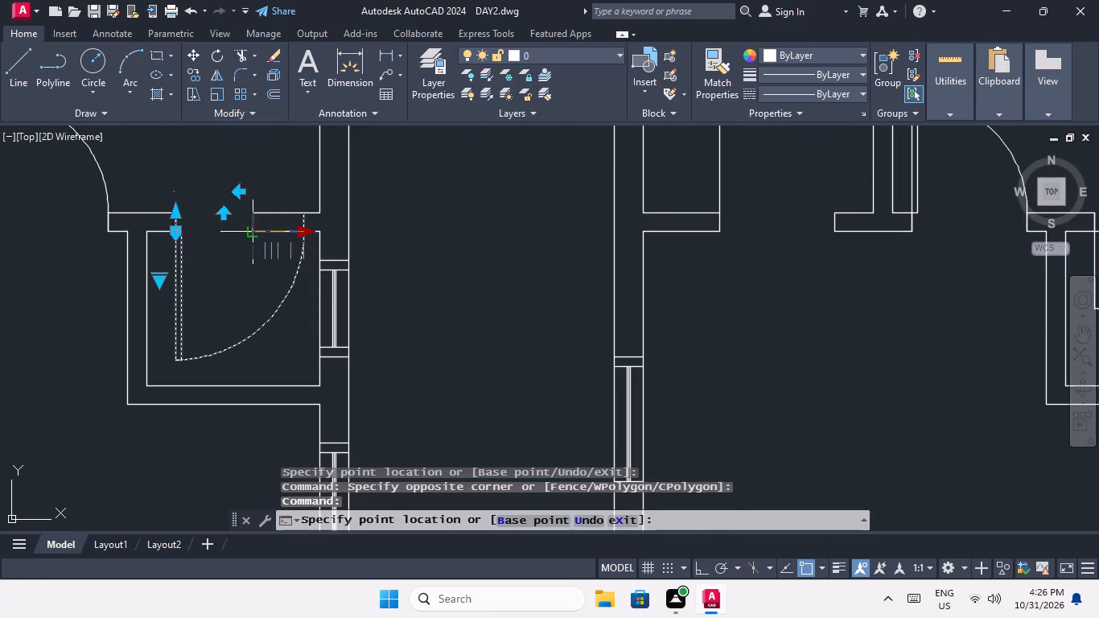
Shrink the small-room door of the next-to-last block's bottom-row left unit so its width ends at the opening's right jamb.
scroll(258, 233, down, 3)
middle_drag(245, 270, 325, 286)
scroll(138, 270, up, 4)
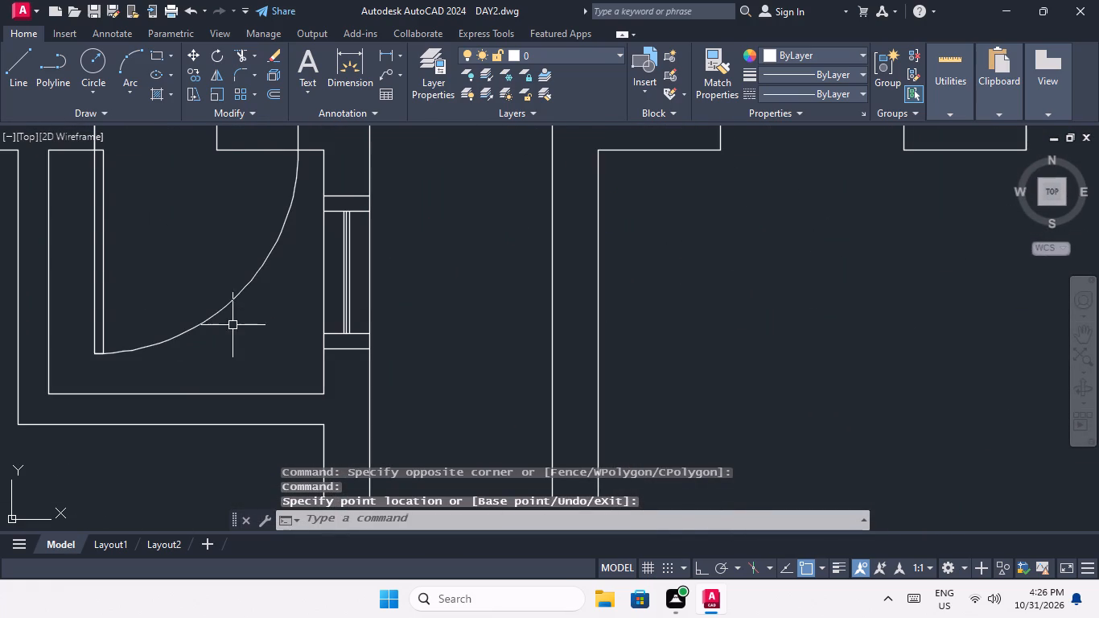
drag(233, 325, 227, 316)
click(208, 285)
middle_drag(215, 286, 240, 378)
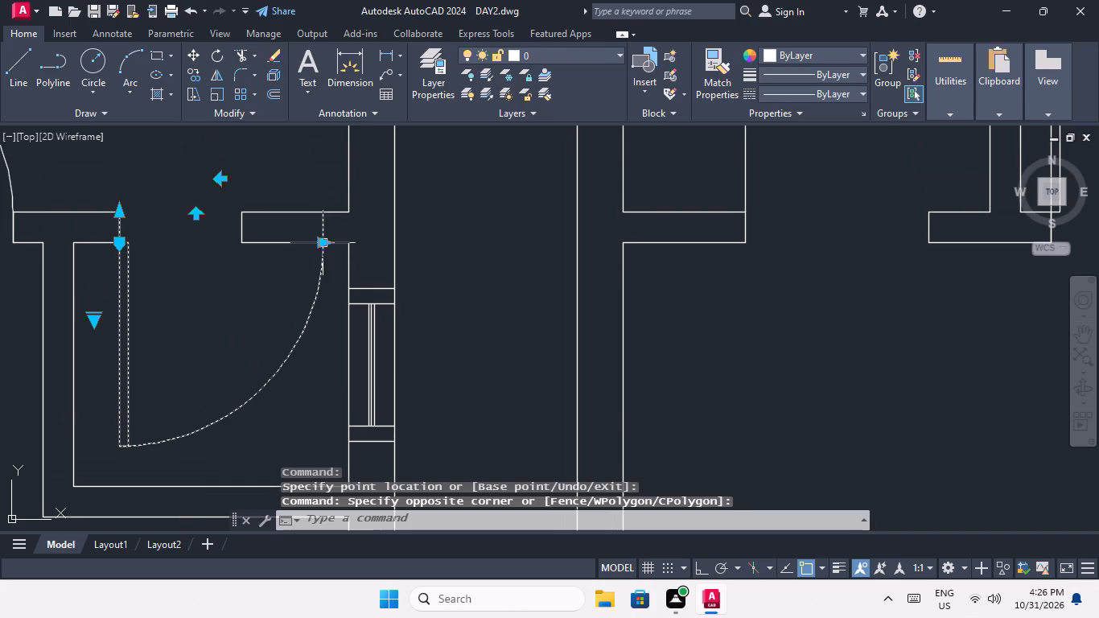
drag(323, 242, 313, 244)
click(240, 251)
key(Escape)
Shrink the small-room door of the next-to-last block's third-row left unit so its width ends at the opening's right jamb.
scroll(254, 311, down, 3)
middle_drag(255, 311, 265, 344)
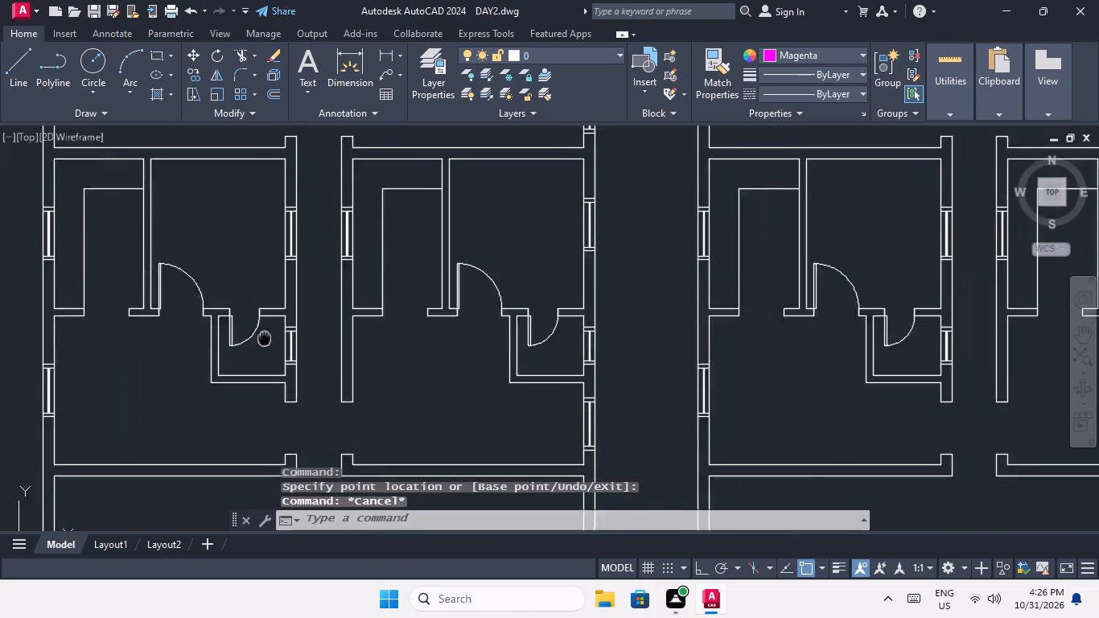
middle_drag(265, 344, 268, 394)
middle_drag(256, 303, 268, 414)
middle_drag(253, 287, 258, 393)
scroll(296, 293, up, 3)
click(295, 345)
click(264, 311)
click(311, 220)
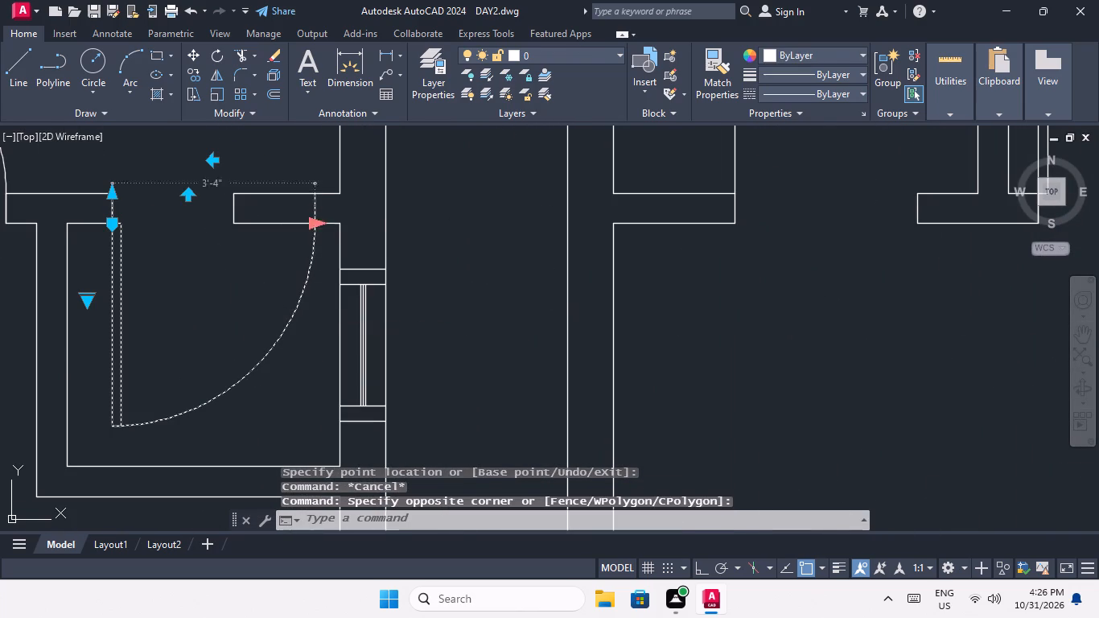
click(234, 227)
key(Escape)
Shrink the small-room door of the next-to-last block's second-row left unit so its width ends at the opening's right jamb.
scroll(256, 258, down, 2)
middle_drag(257, 260, 263, 415)
middle_drag(261, 278, 268, 377)
middle_drag(270, 290, 260, 426)
scroll(263, 321, down, 2)
scroll(269, 257, up, 4)
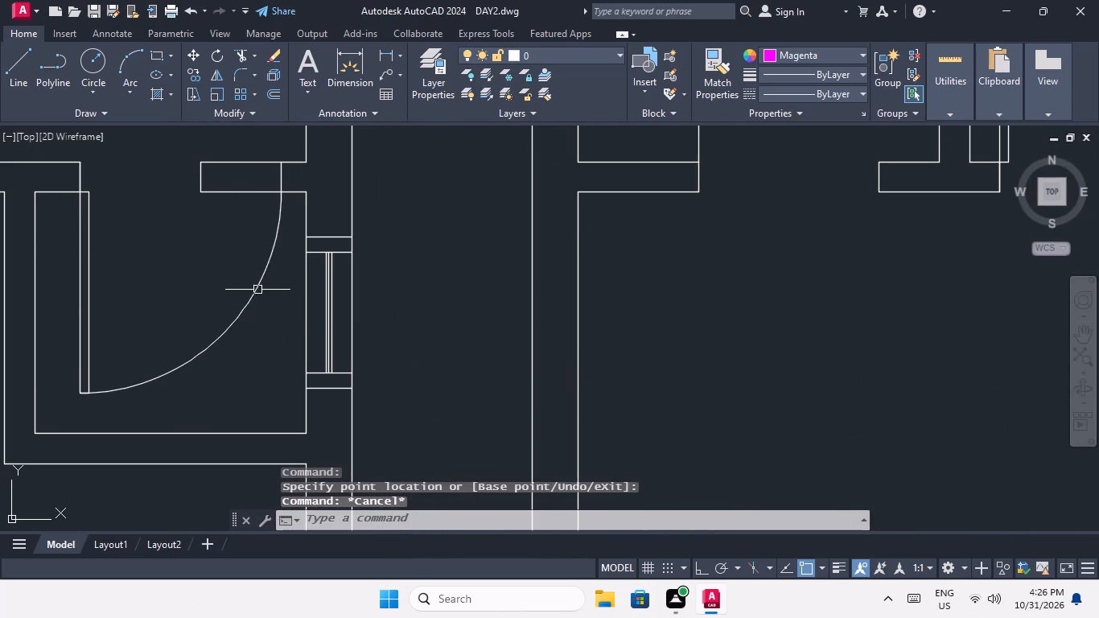
click(270, 303)
click(250, 282)
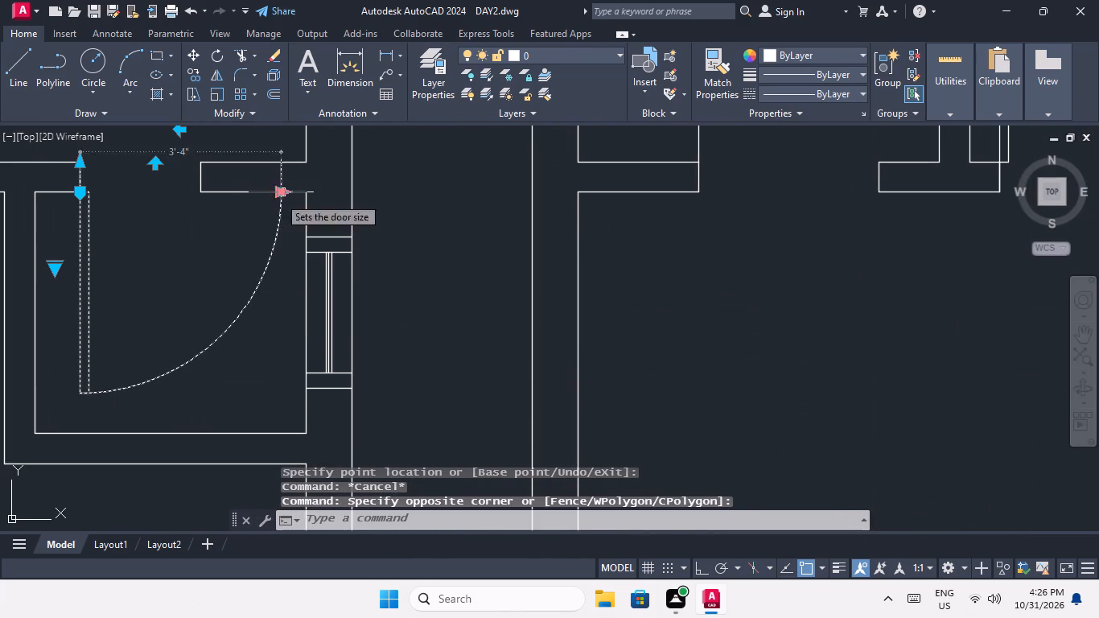
click(278, 196)
click(205, 200)
key(Escape)
Shrink the small-room door of the next-to-last block's top-row left unit so its width ends at the opening's right jamb.
scroll(242, 283, down, 4)
middle_drag(243, 294, 252, 402)
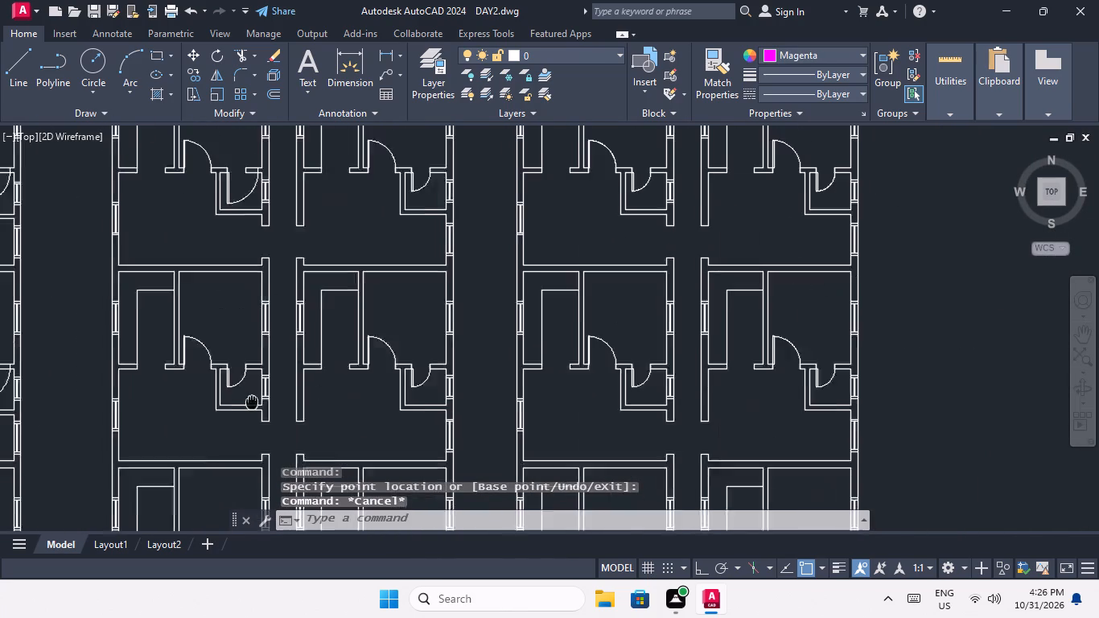
middle_drag(252, 402, 253, 430)
scroll(243, 208, up, 3)
click(300, 308)
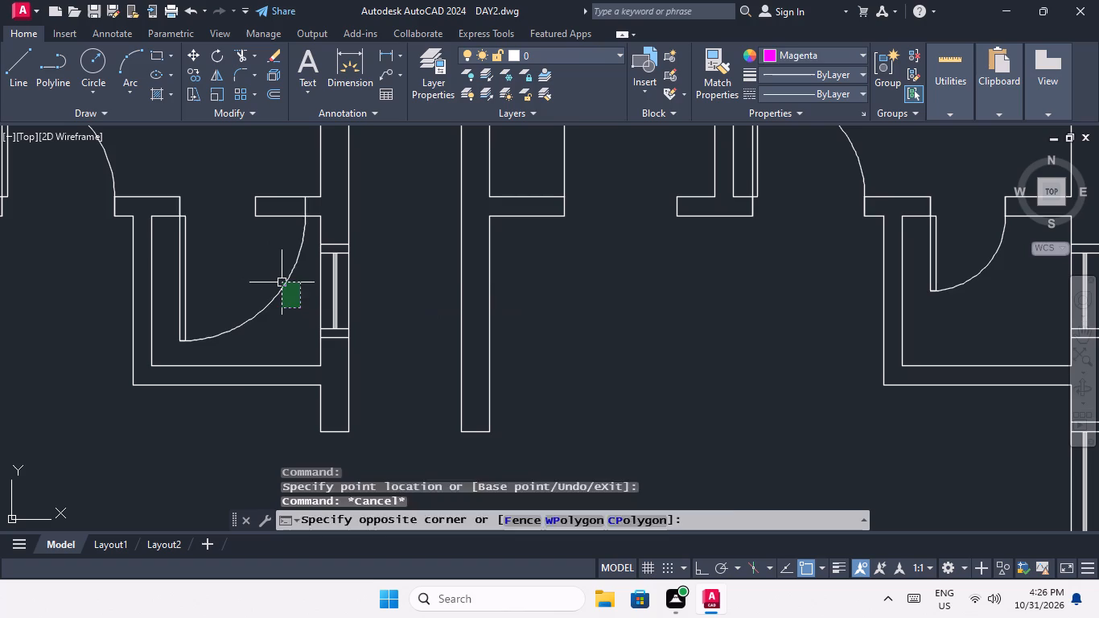
click(282, 282)
click(305, 215)
click(256, 216)
key(Escape)
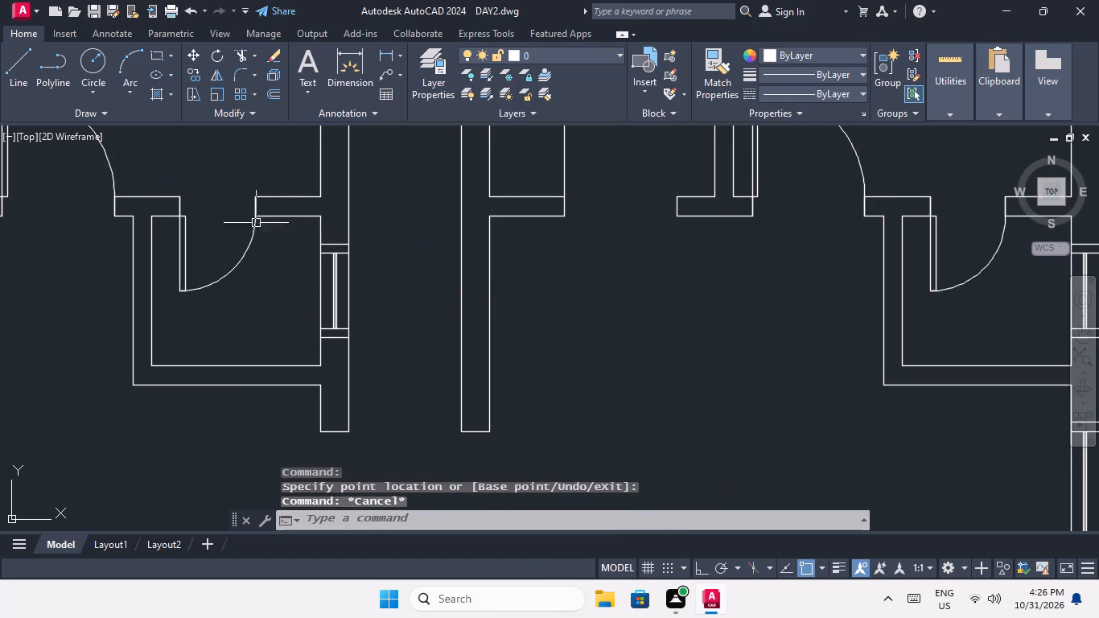
Shrink the small-room door of the third-from-last block's top-row right unit so its width ends at the opening's right jamb.
scroll(270, 260, down, 3)
middle_drag(273, 263, 280, 389)
middle_drag(273, 340, 335, 244)
scroll(341, 232, down, 2)
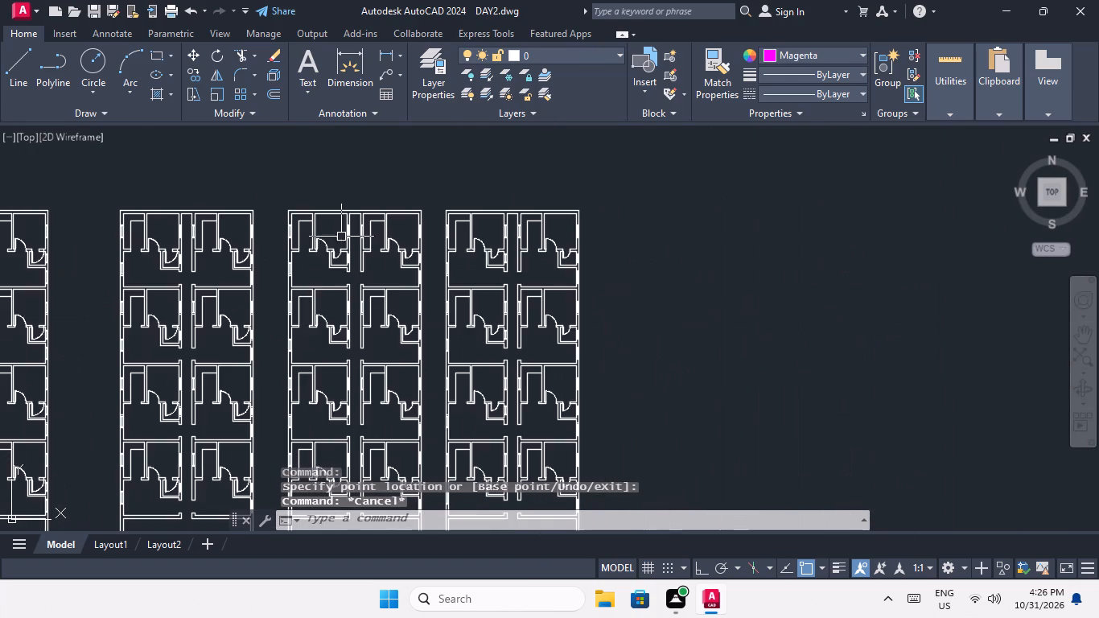
scroll(223, 250, up, 4)
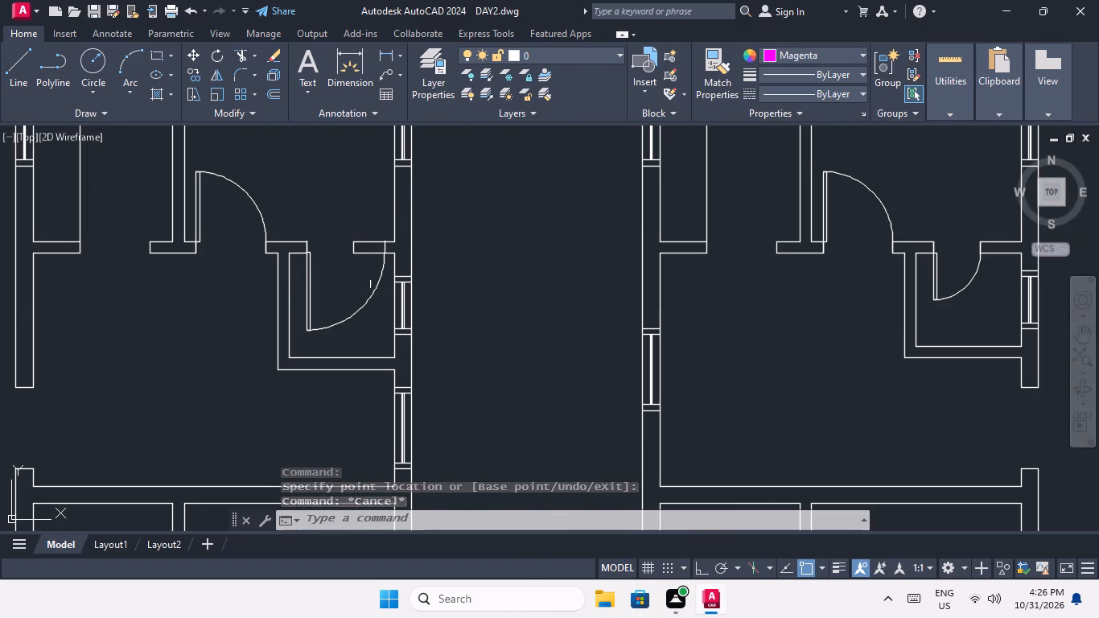
scroll(374, 284, up, 1)
click(383, 321)
click(346, 291)
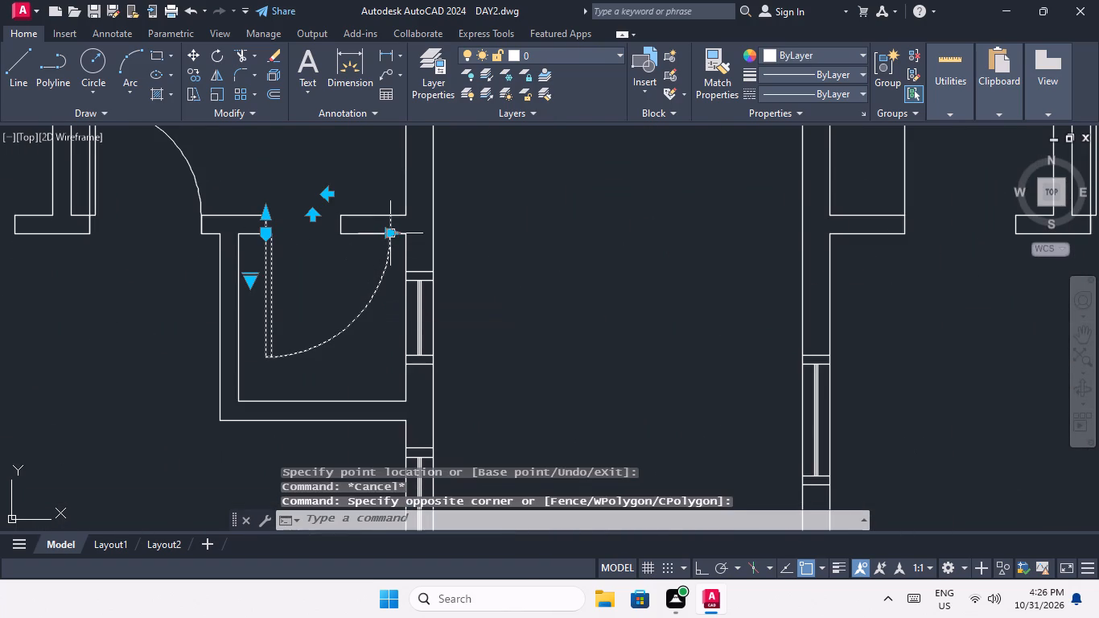
click(393, 234)
click(340, 232)
key(Escape)
Shrink the small-room door of the third-from-last block's second-row right unit so its width ends at the opening's right jamb.
scroll(339, 246, down, 2)
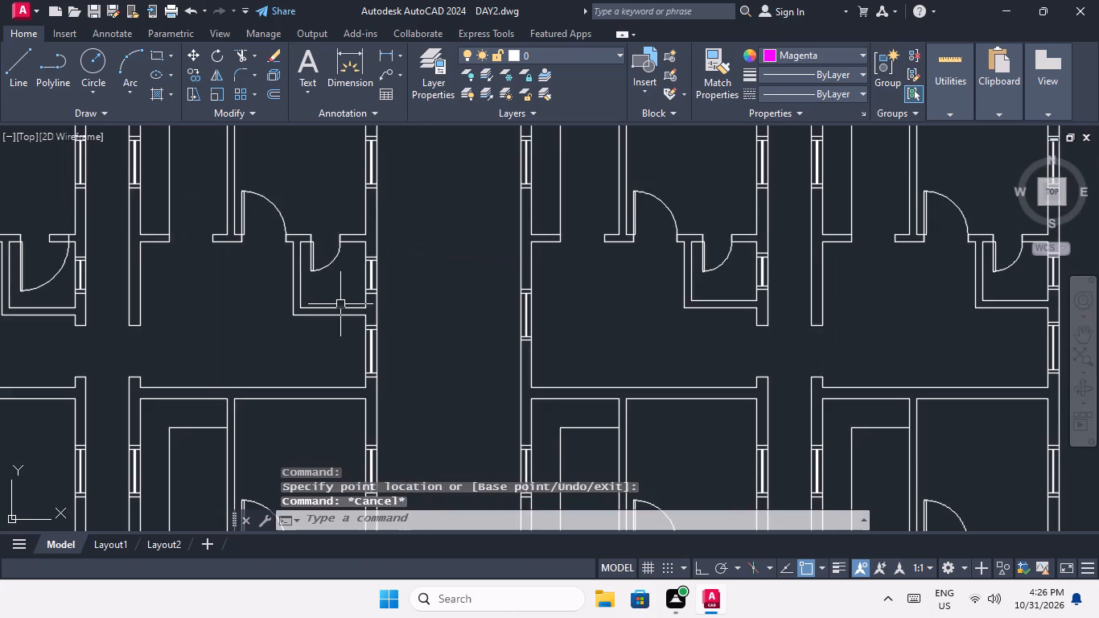
middle_drag(340, 303, 314, 174)
middle_drag(296, 355, 232, 208)
scroll(241, 290, up, 2)
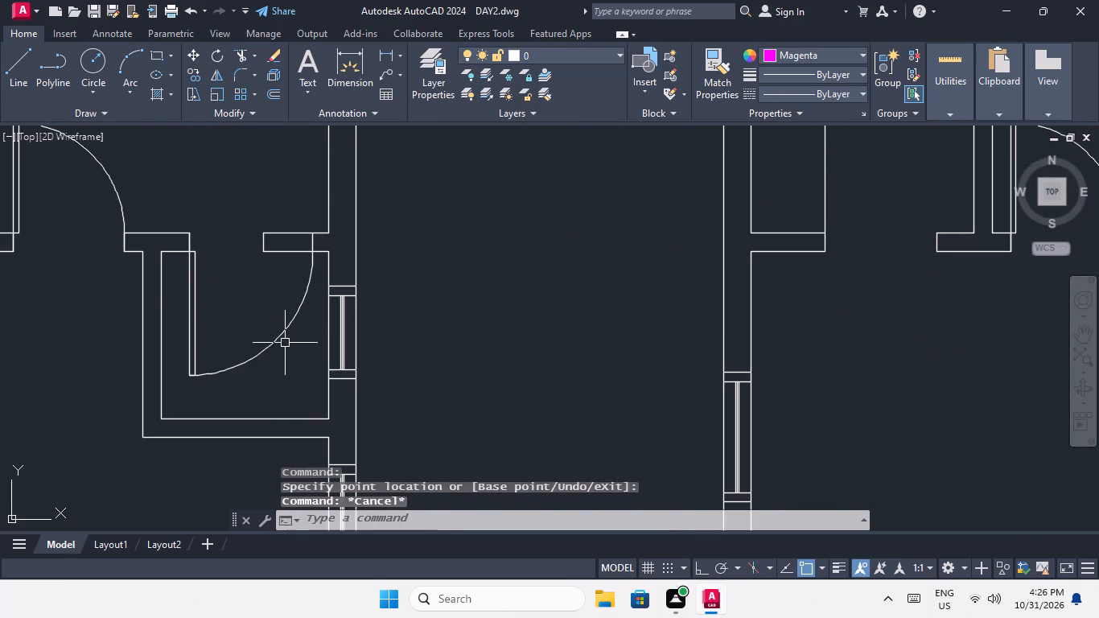
click(286, 344)
click(266, 310)
click(310, 249)
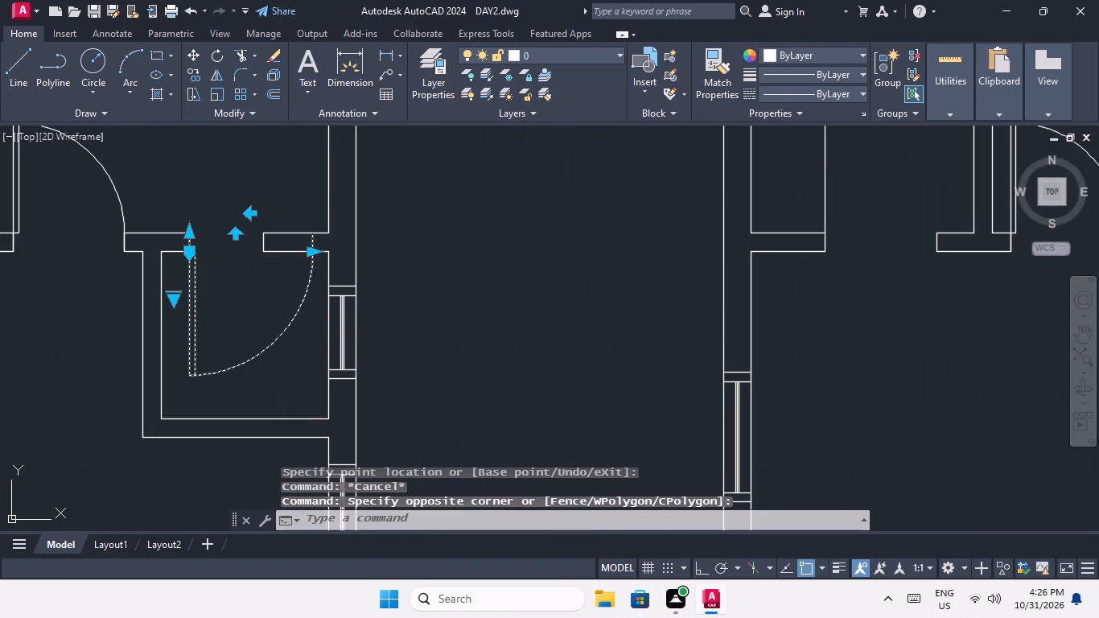
click(257, 252)
key(Escape)
Shrink the small-room door of the third-from-last block's third-row right unit so its width ends at the opening's right jamb.
scroll(264, 250, down, 2)
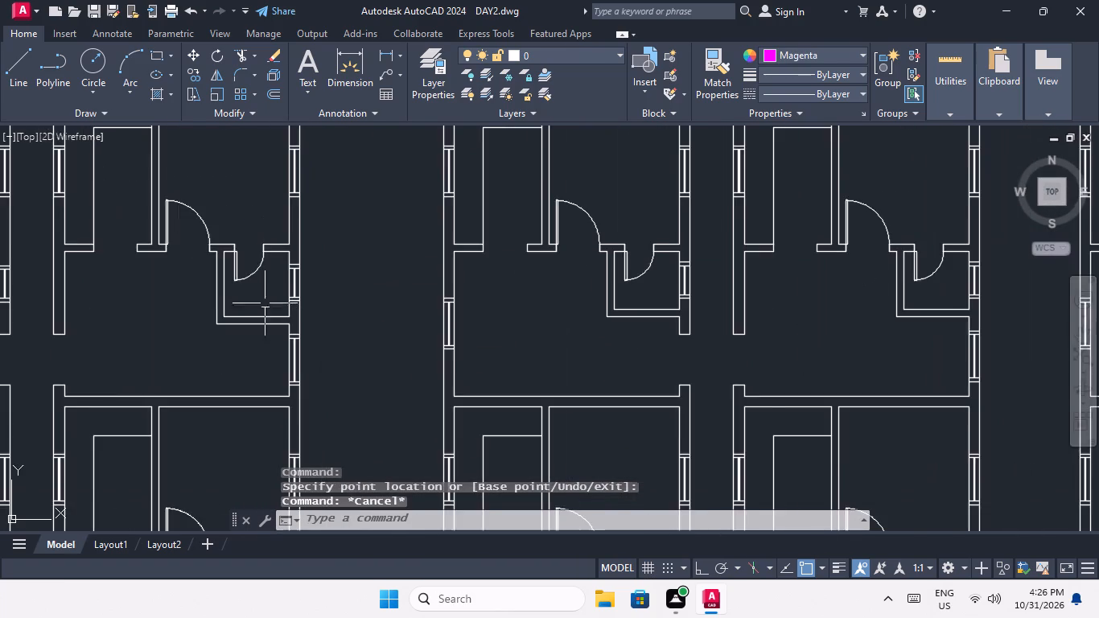
middle_drag(263, 260, 257, 208)
scroll(253, 218, down, 2)
scroll(258, 349, up, 5)
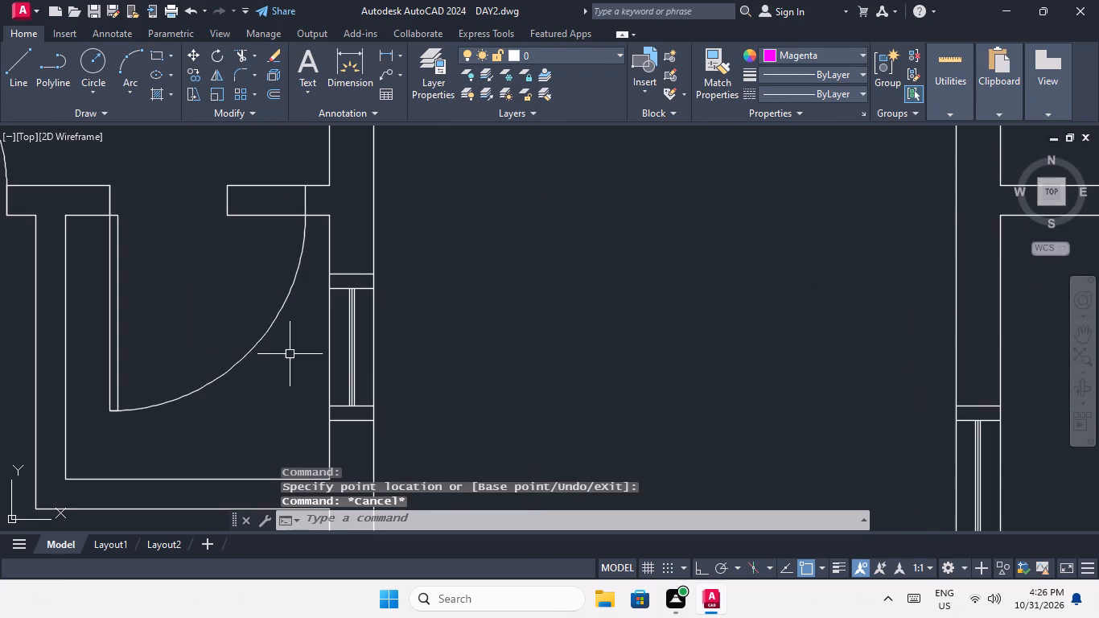
click(290, 354)
click(251, 319)
click(304, 217)
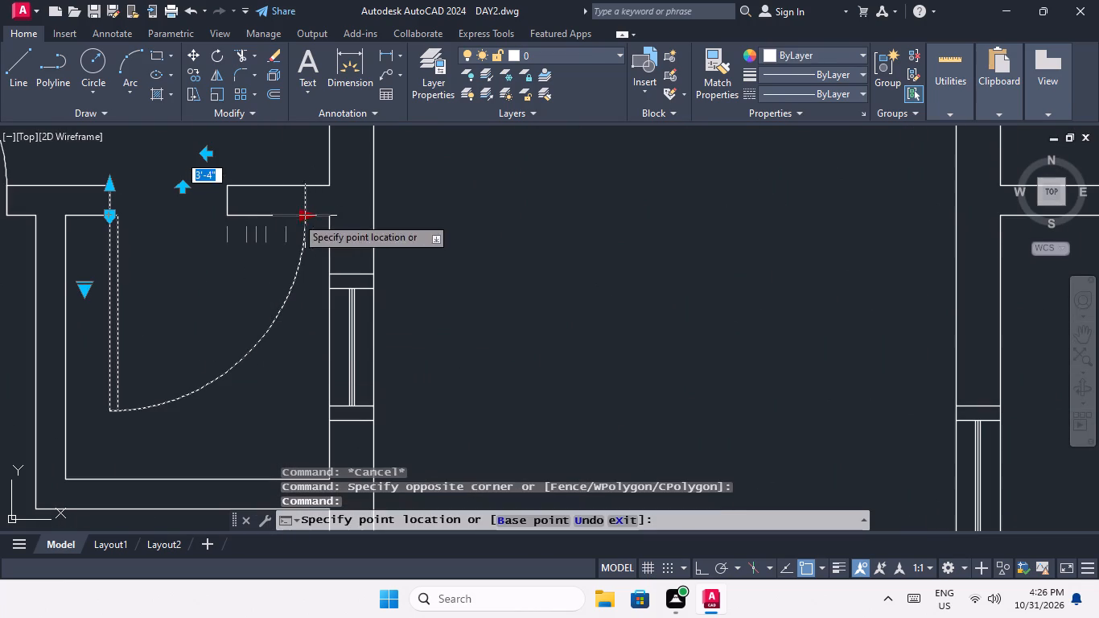
click(227, 225)
key(Escape)
Shrink the small-room door of the third-from-last block's bottom-row right unit so its width ends at the opening's right jamb.
scroll(220, 183, down, 4)
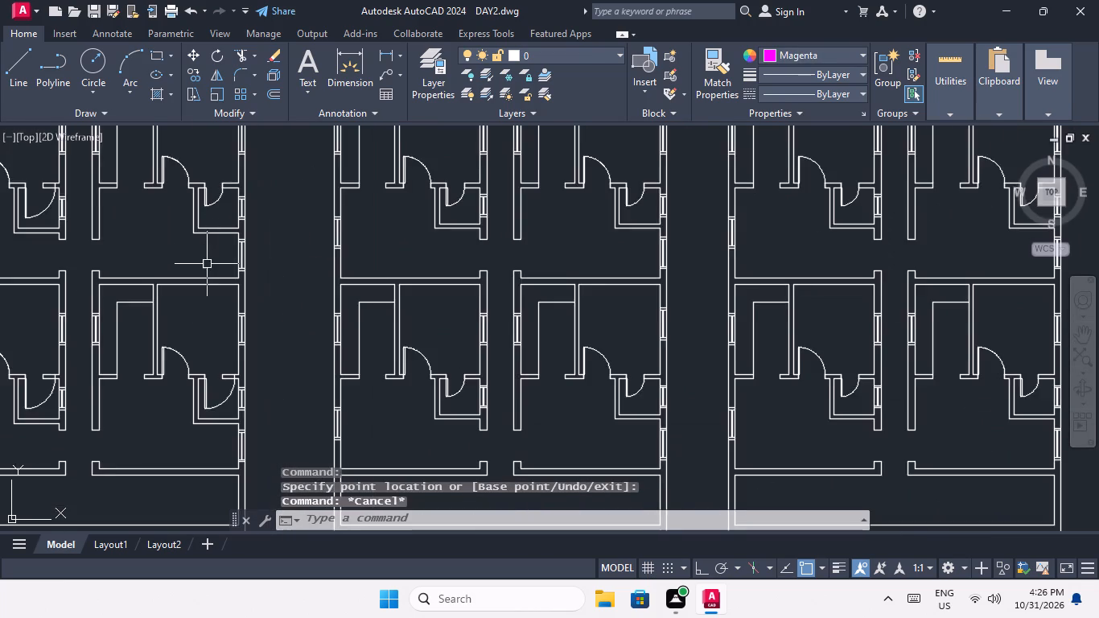
middle_drag(207, 266, 200, 178)
scroll(209, 295, up, 3)
click(272, 373)
click(249, 352)
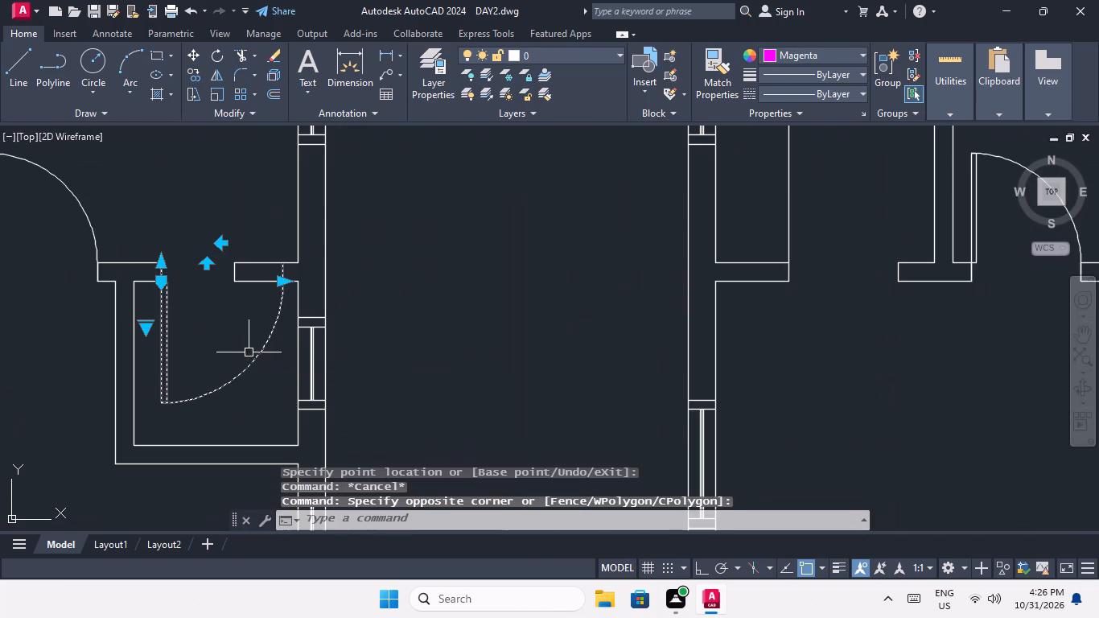
drag(286, 276, 278, 276)
click(231, 282)
key(Escape)
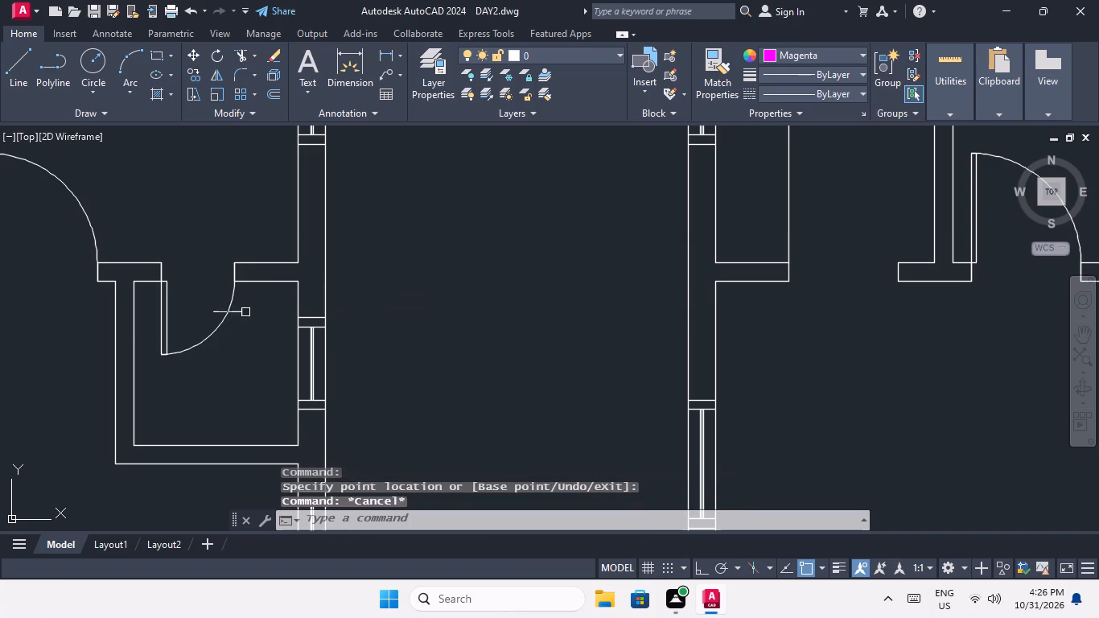
Shrink the small-room door of the third-from-last block's bottom-row left unit so its width ends at the opening's right jamb.
middle_drag(237, 328, 295, 283)
scroll(296, 278, down, 3)
scroll(101, 287, up, 4)
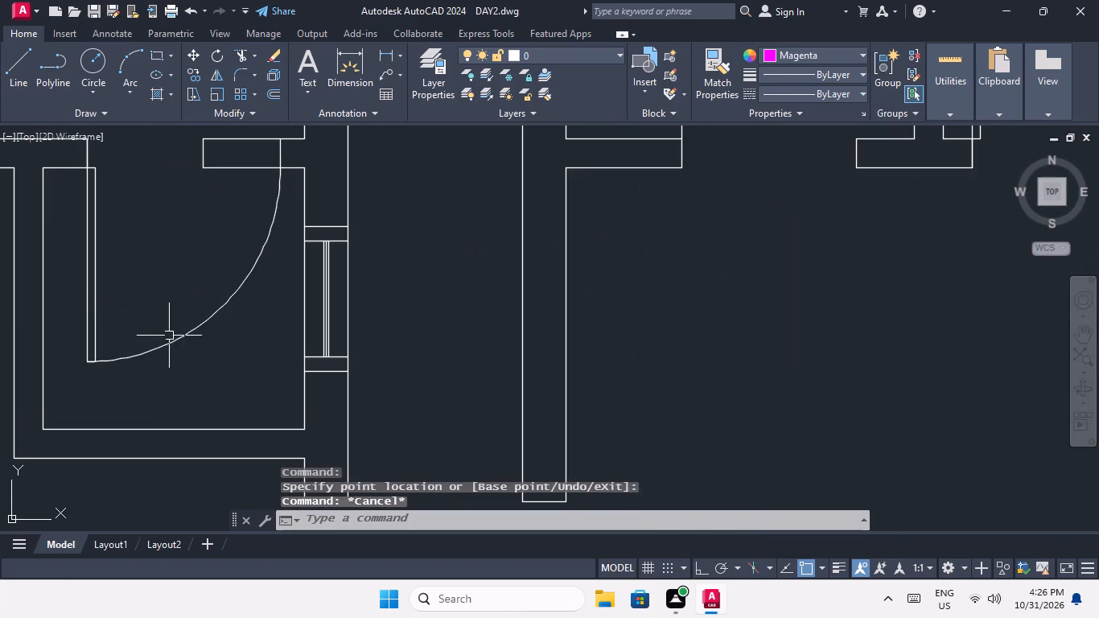
click(214, 348)
click(183, 302)
click(277, 169)
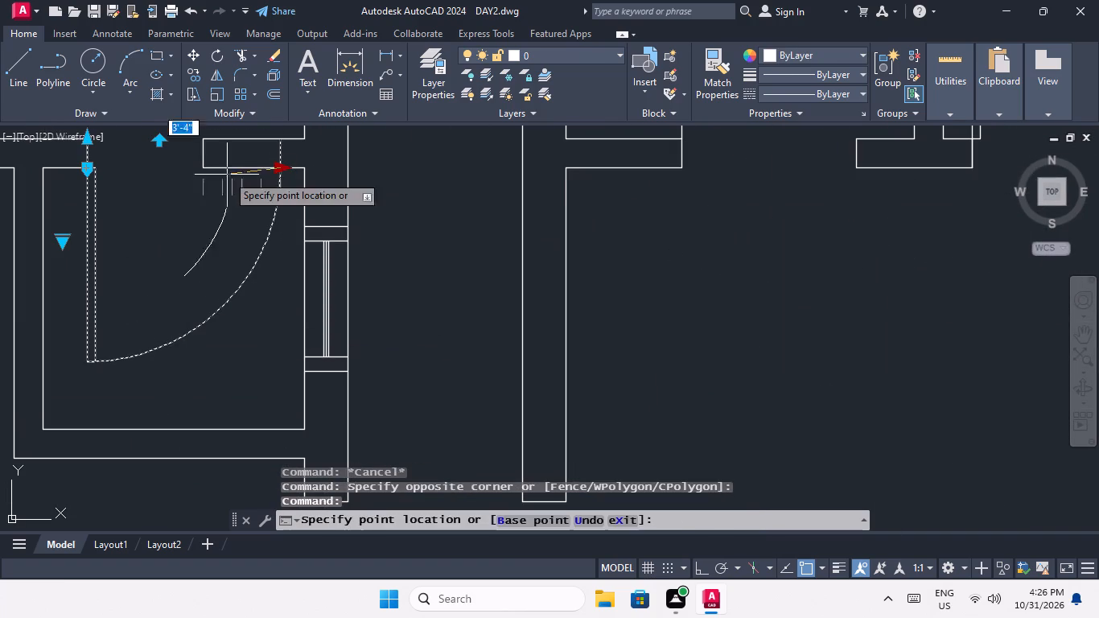
click(206, 177)
key(Escape)
scroll(227, 286, down, 2)
middle_drag(227, 286, 298, 328)
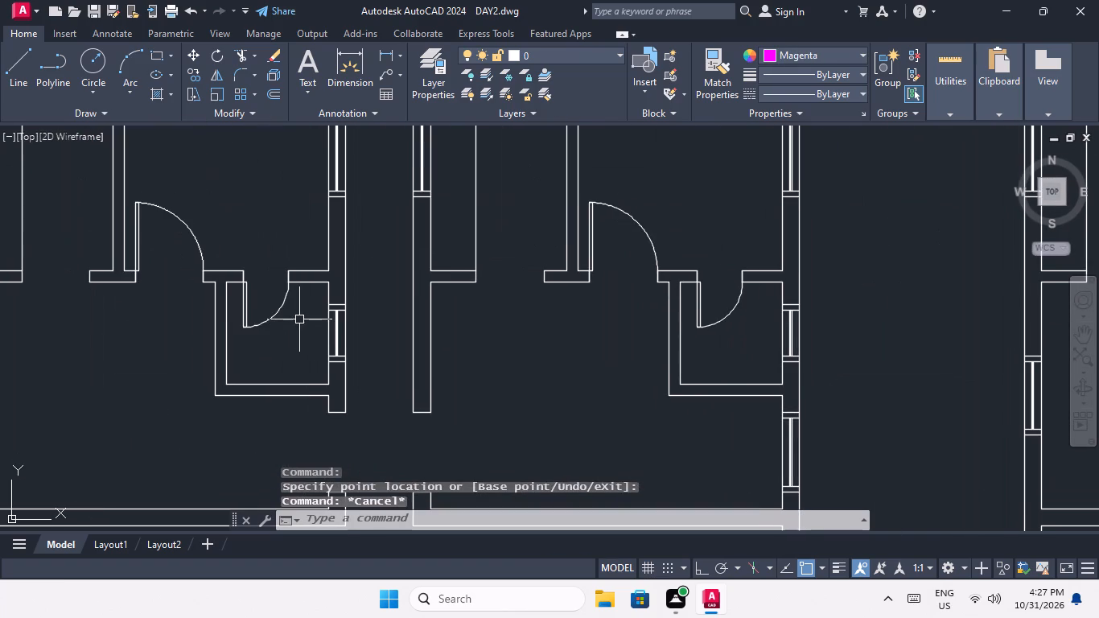
Shrink the small-room door of the third-from-last block's third-row left unit to 2', ending at the opening's right jamb.
middle_drag(305, 307, 334, 389)
scroll(330, 313, down, 1)
middle_drag(329, 313, 337, 394)
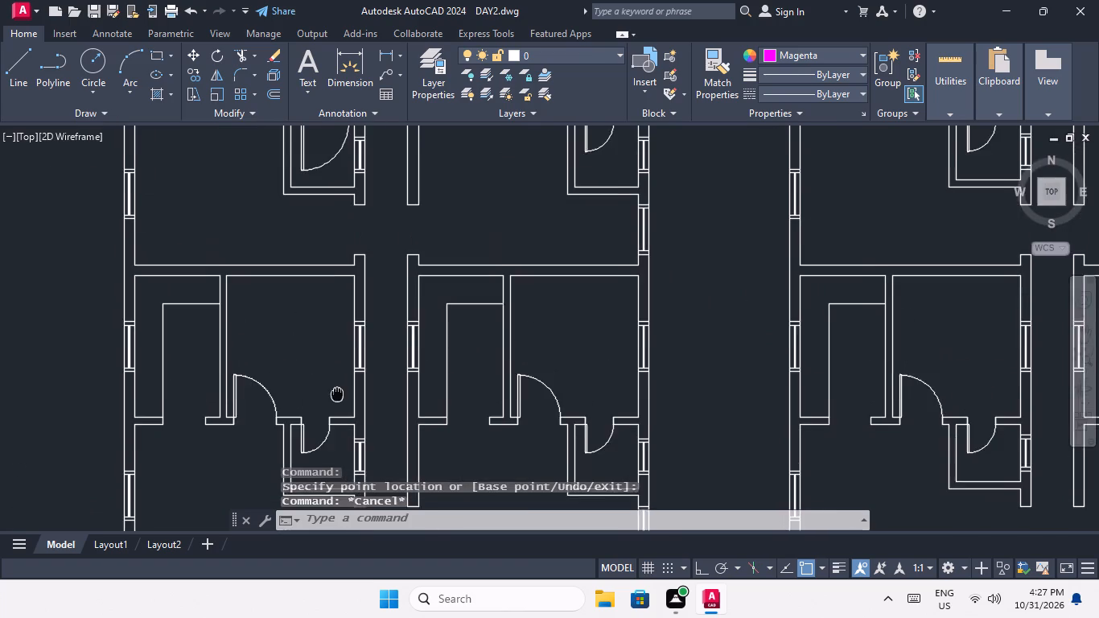
middle_drag(337, 394, 337, 395)
middle_drag(328, 323, 338, 408)
scroll(347, 212, up, 3)
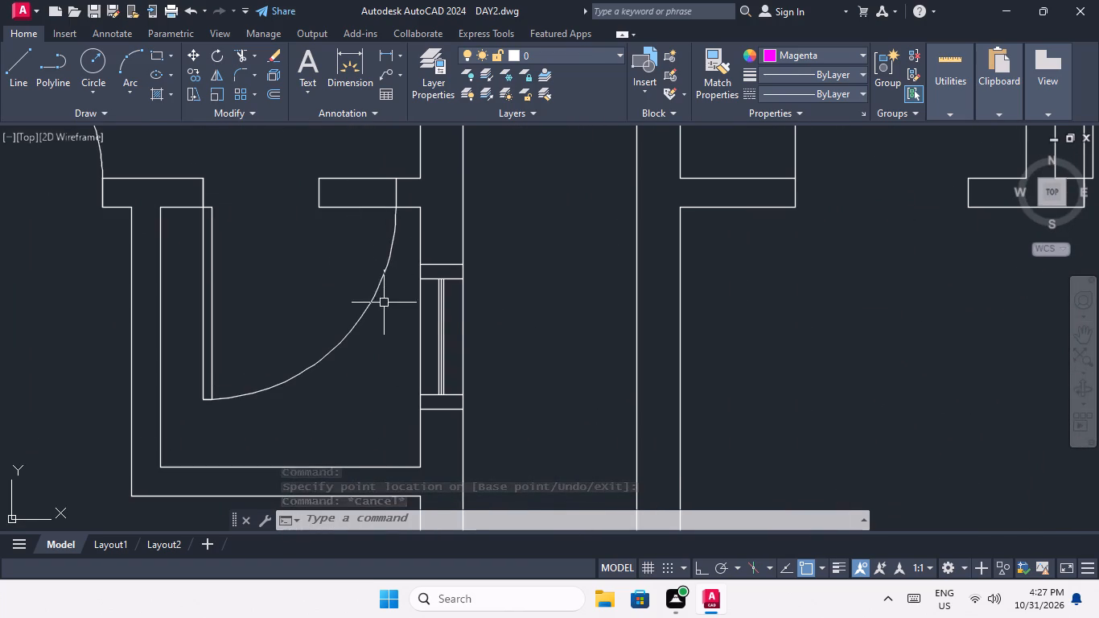
drag(384, 303, 371, 296)
click(354, 282)
click(396, 210)
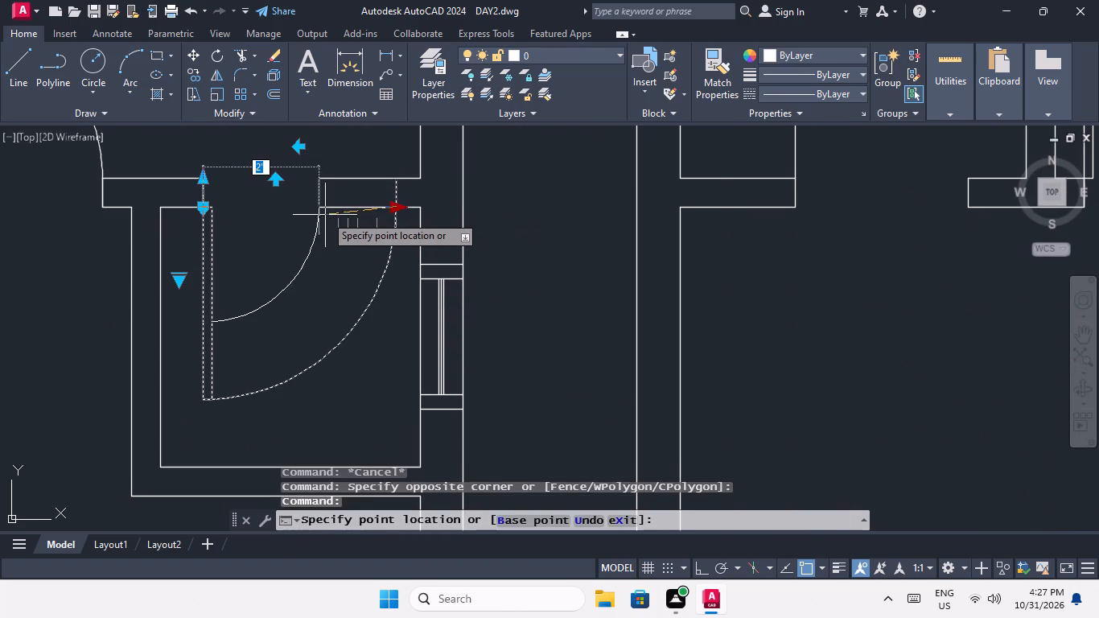
click(324, 216)
key(Escape)
Shrink the small-room door of the third-from-last block's second-row left unit so its width ends at the opening's right jamb.
scroll(350, 289, down, 3)
middle_drag(345, 295, 365, 443)
middle_drag(355, 327, 379, 456)
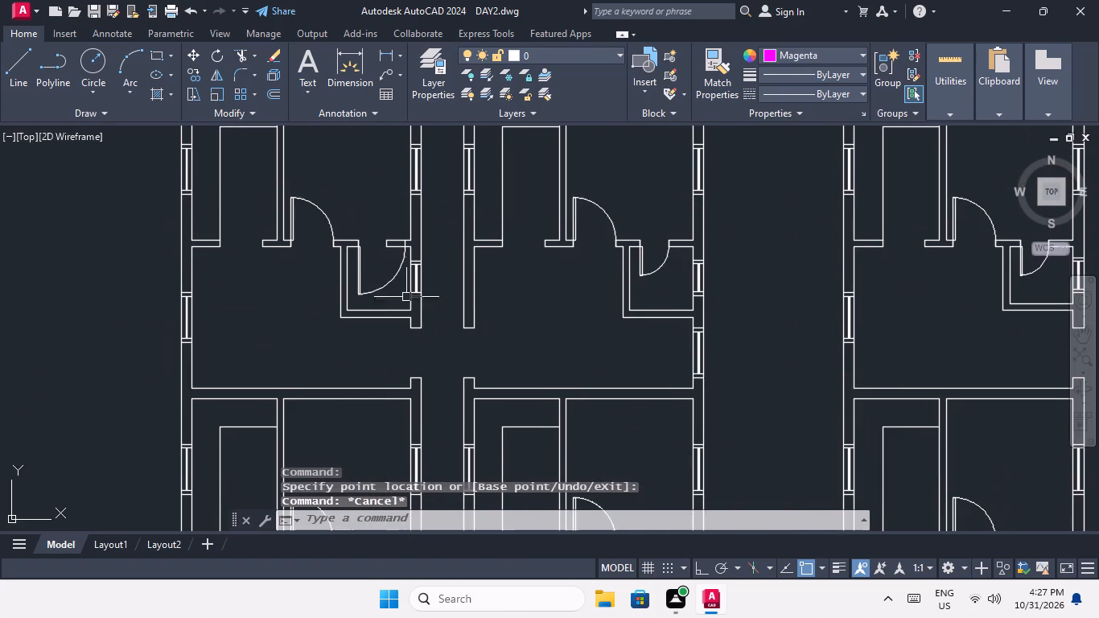
scroll(405, 265, up, 3)
click(377, 295)
click(330, 263)
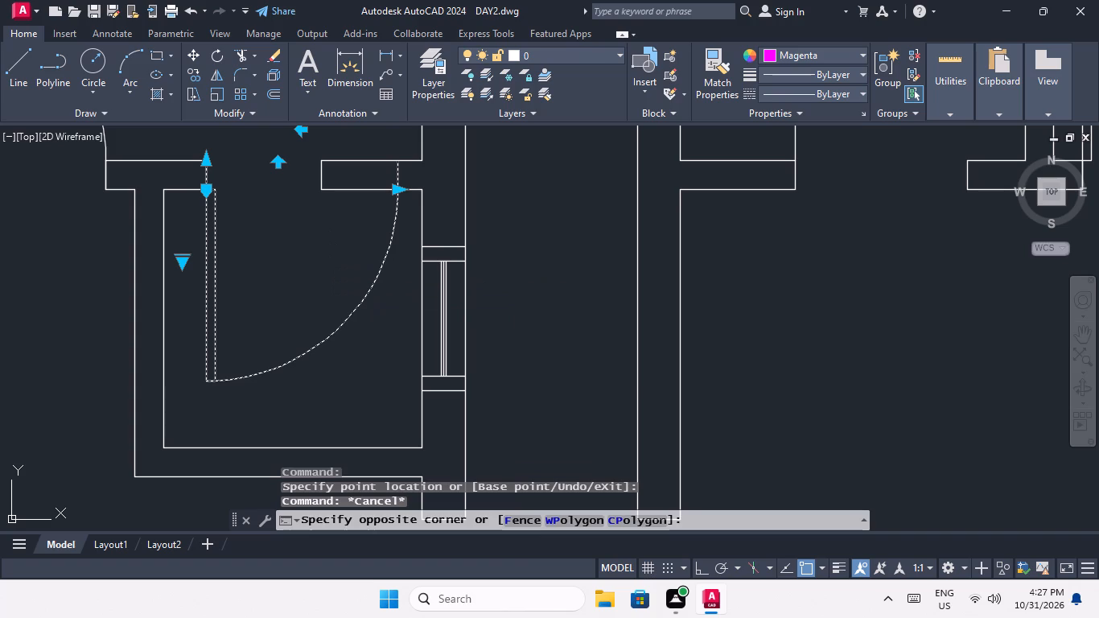
key(Escape)
key(Escape)
key(Escape)
click(389, 313)
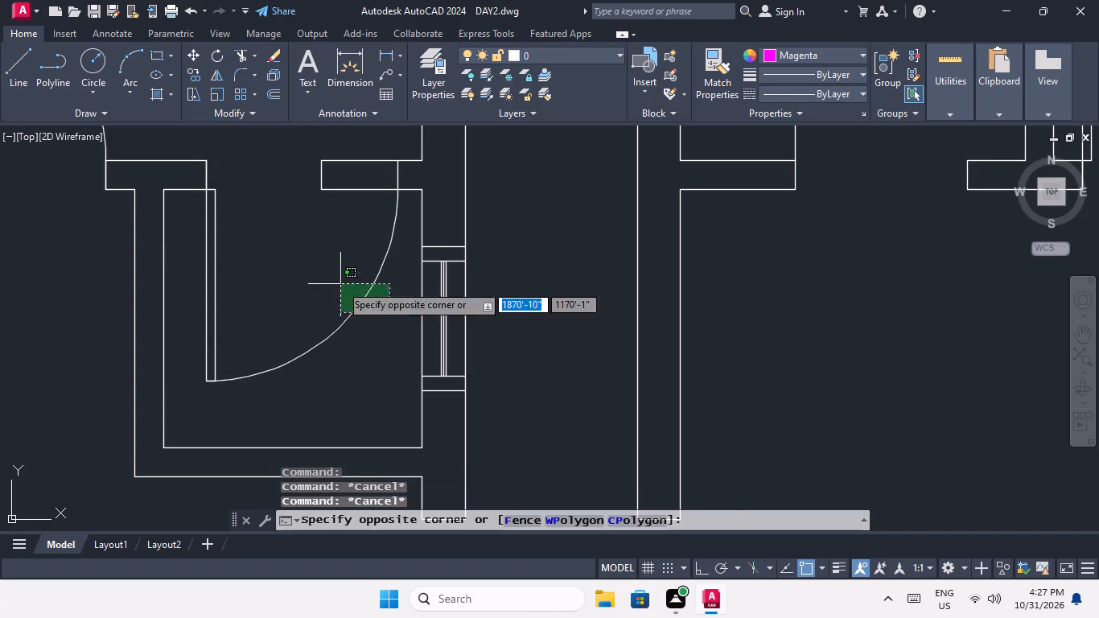
click(340, 284)
click(397, 188)
click(324, 198)
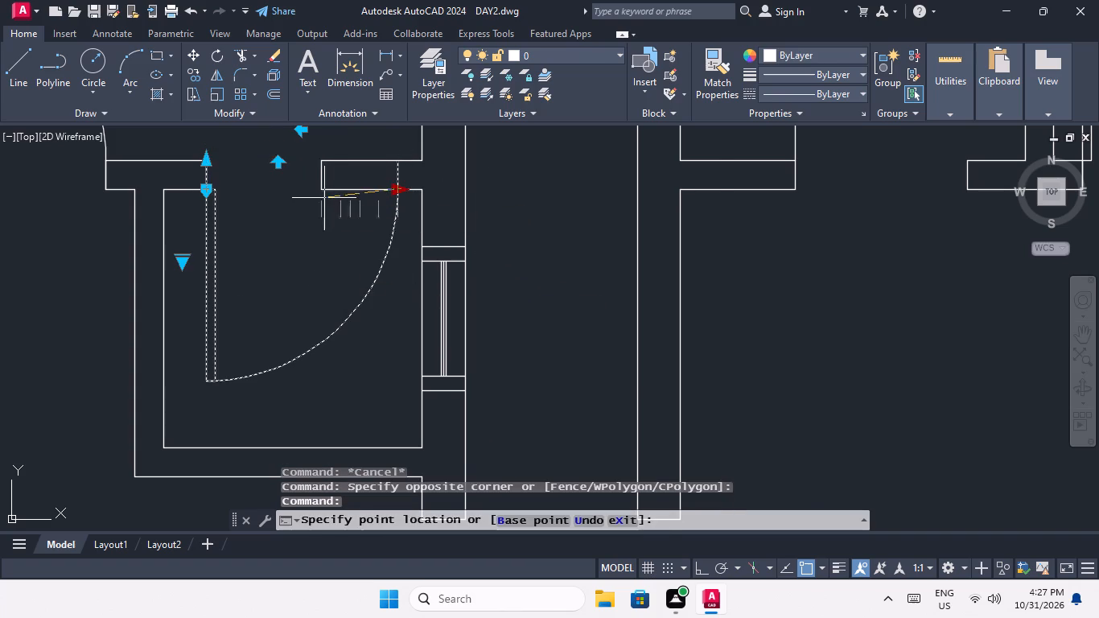
key(Escape)
Shrink the small-room door of the third-from-last block's top-row left unit so its width ends at the opening's right jamb.
scroll(351, 258, down, 3)
middle_drag(351, 266, 356, 453)
middle_drag(338, 327, 338, 402)
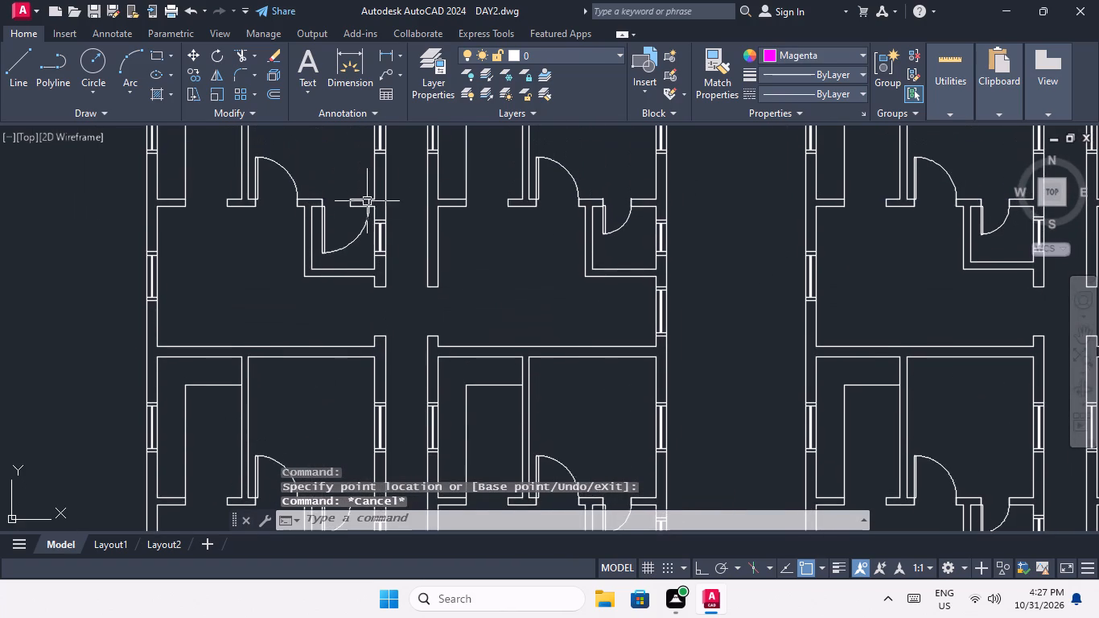
scroll(367, 201, up, 5)
drag(385, 377, 374, 377)
click(339, 365)
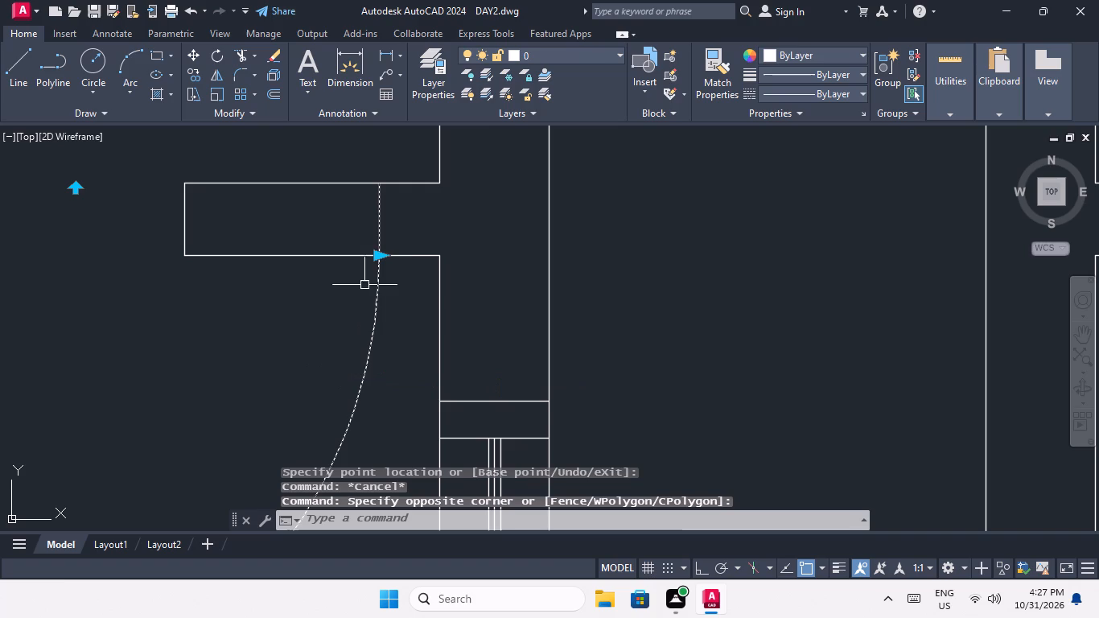
drag(380, 253, 351, 262)
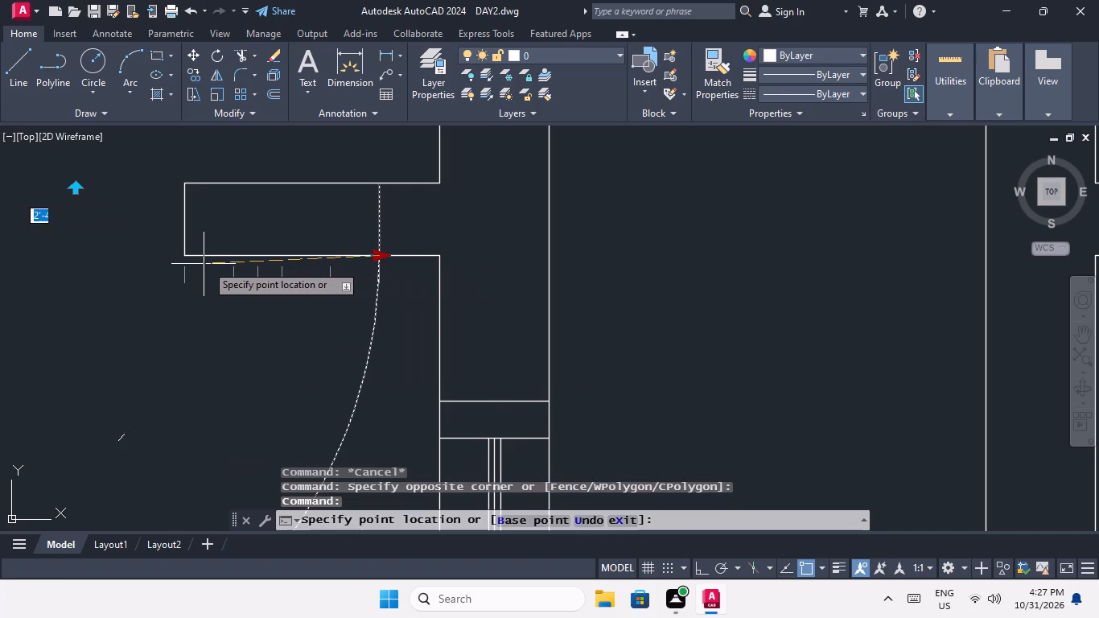
click(197, 264)
key(Escape)
Shrink the small-room door of the fourth-from-last block's top-row right unit so its width ends at the opening's right jamb.
scroll(216, 267, down, 6)
middle_drag(250, 265, 356, 261)
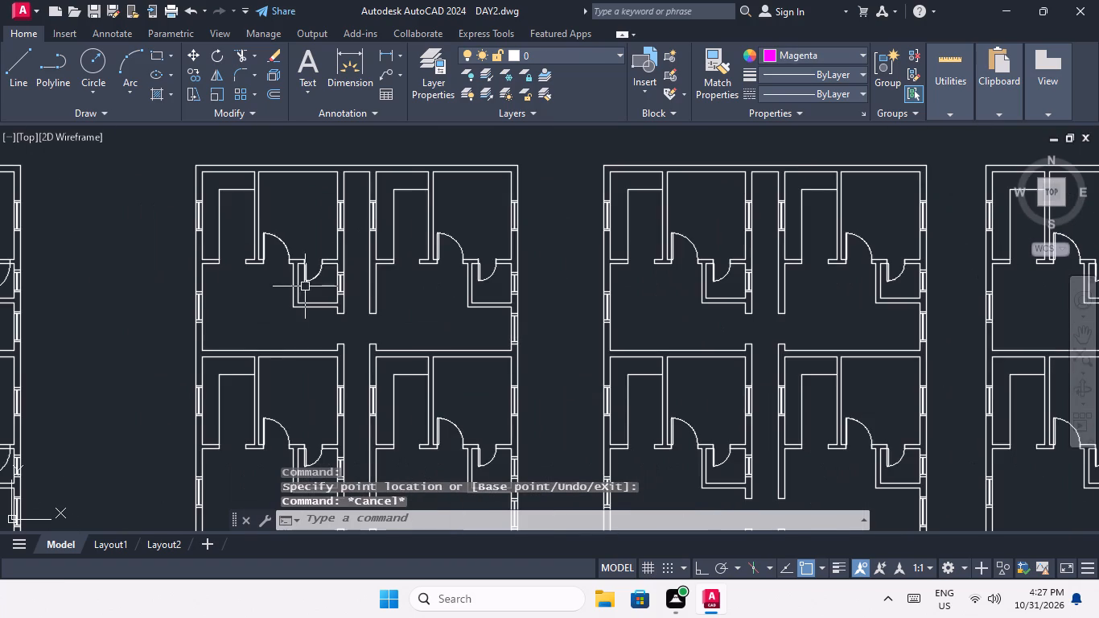
middle_drag(347, 286, 389, 212)
scroll(386, 211, down, 3)
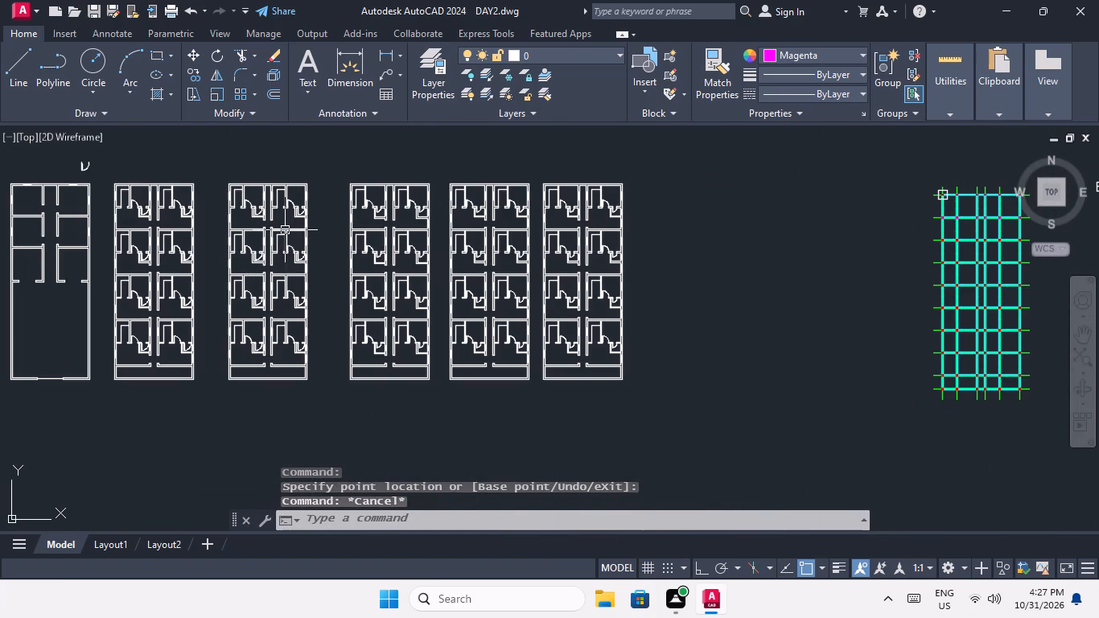
scroll(301, 209, up, 7)
middle_drag(321, 214, 316, 300)
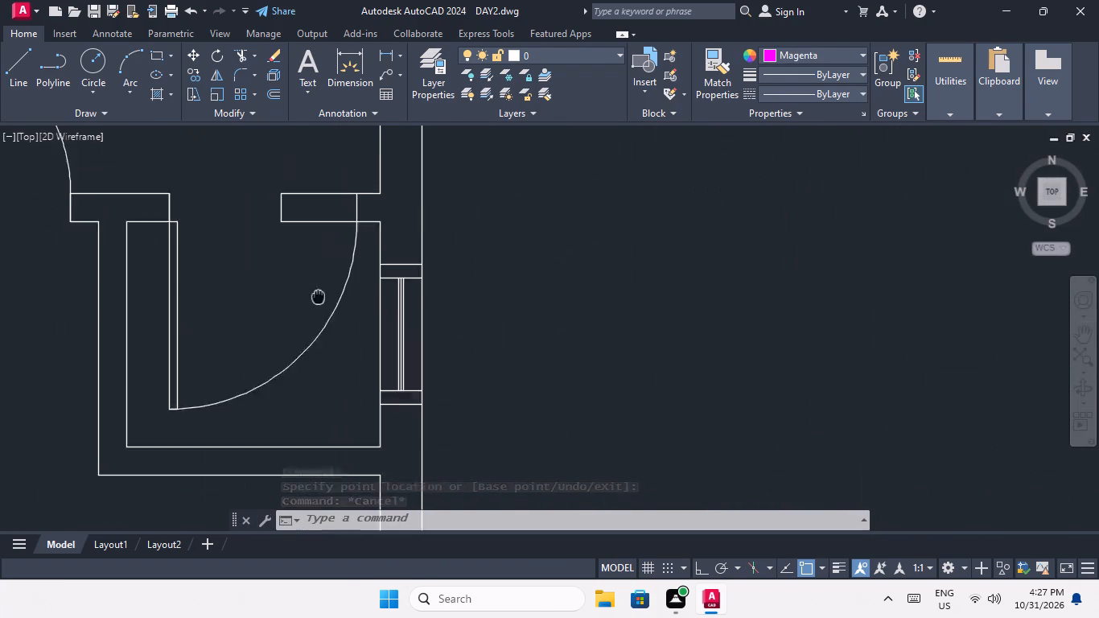
middle_drag(316, 300, 314, 311)
click(337, 332)
click(320, 309)
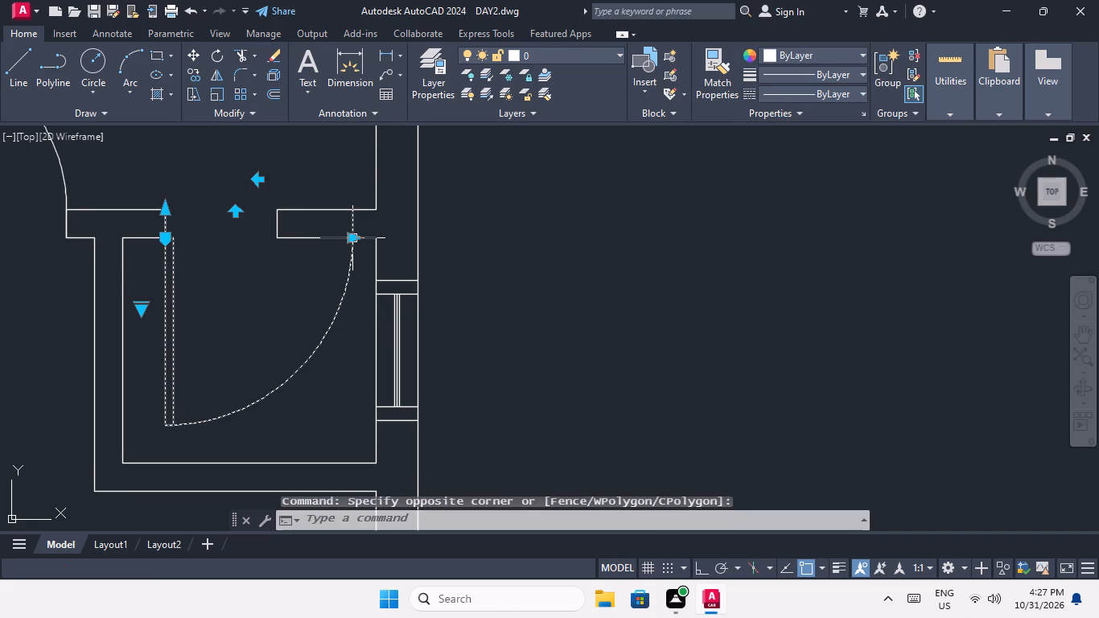
click(349, 236)
click(274, 234)
key(Escape)
Shrink the small-room door of the fourth-from-last block's second-row right unit so its width ends at the opening's right jamb.
scroll(298, 213, down, 3)
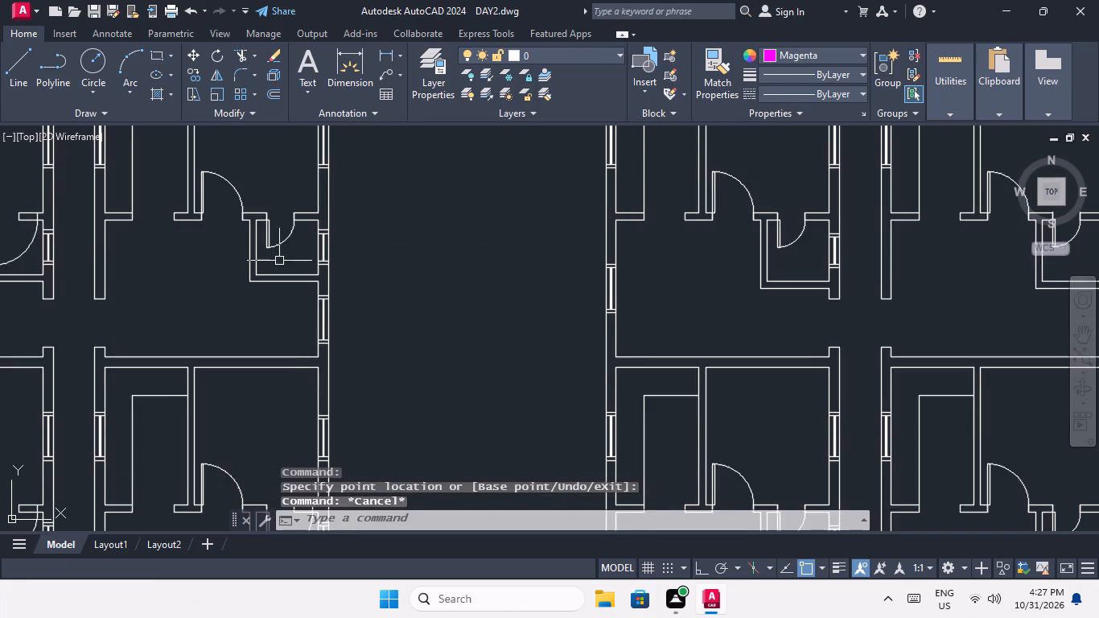
middle_drag(279, 261, 305, 161)
middle_drag(330, 347, 288, 241)
scroll(329, 330, up, 3)
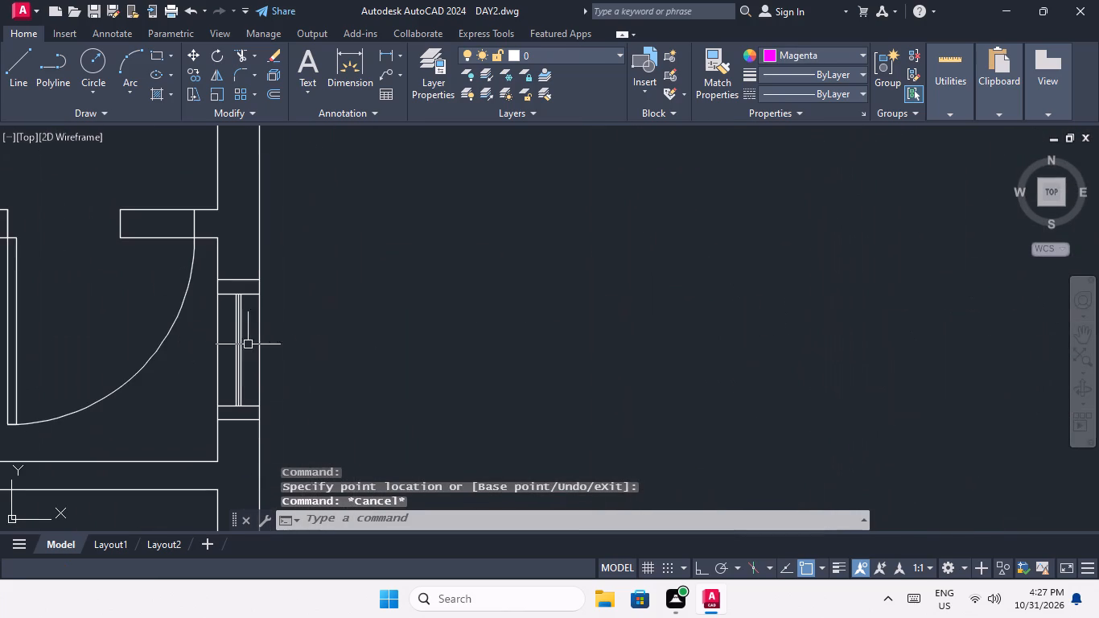
click(185, 343)
click(156, 314)
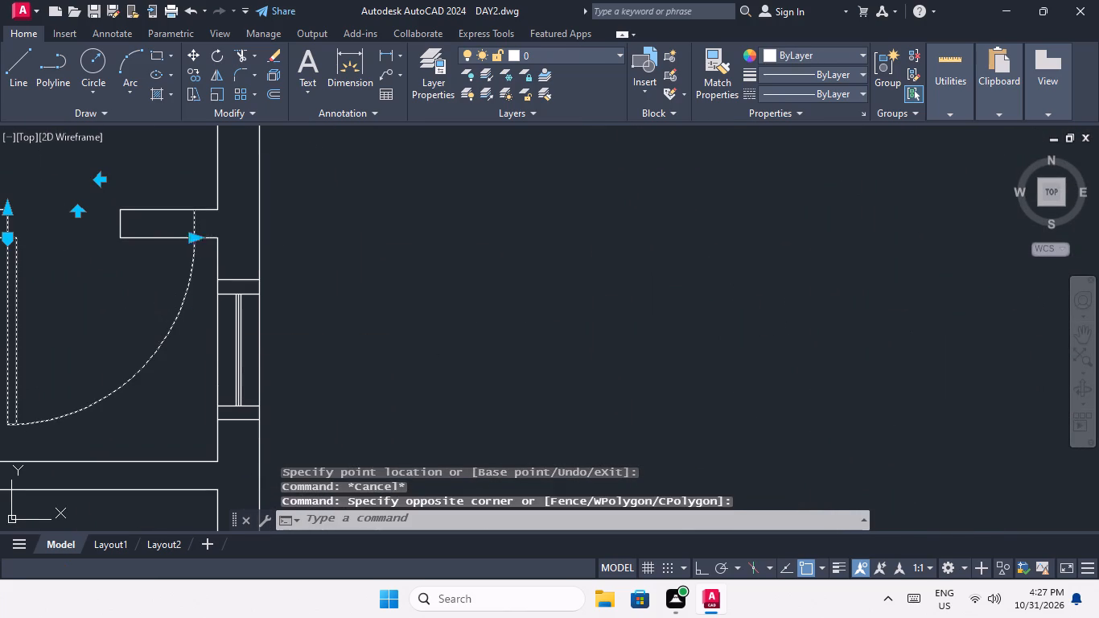
click(190, 241)
click(112, 250)
key(Escape)
Shrink the small-room door of the fourth-from-last block's third-row right unit so its width ends at the opening's right jamb.
scroll(119, 249, down, 3)
middle_drag(121, 249, 124, 248)
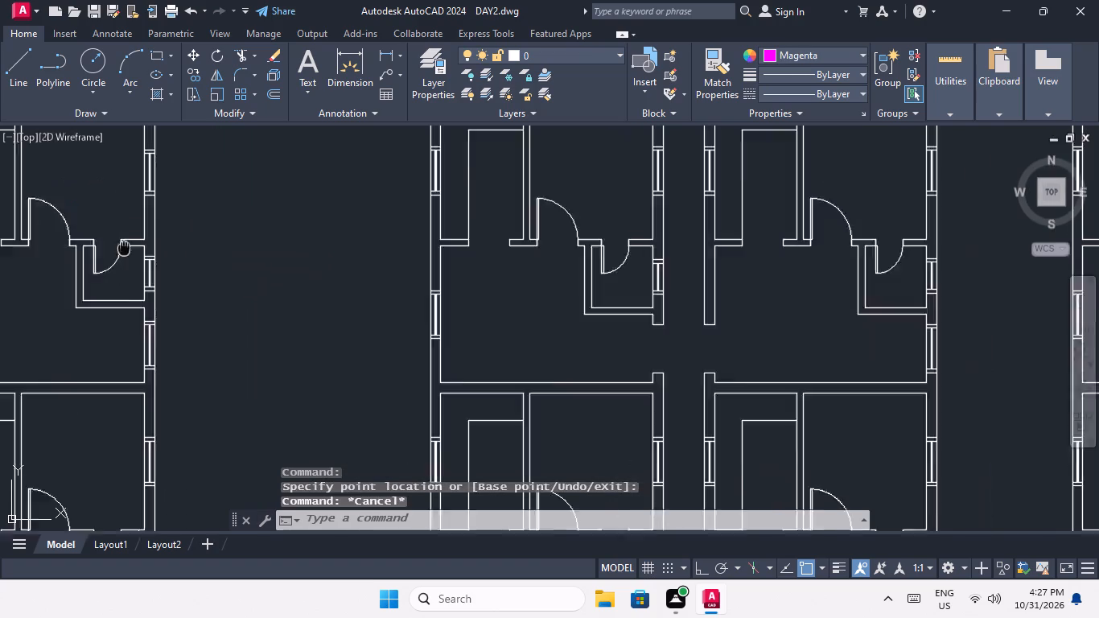
middle_drag(124, 248, 297, 179)
middle_drag(254, 254, 215, 145)
scroll(265, 395, up, 3)
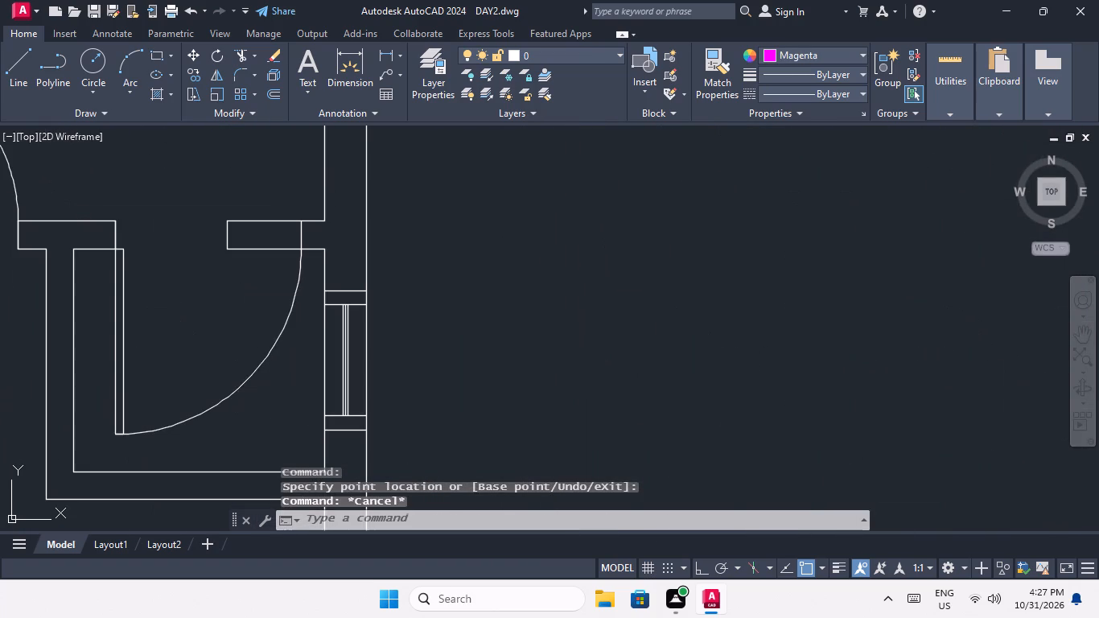
click(269, 385)
click(228, 351)
click(299, 247)
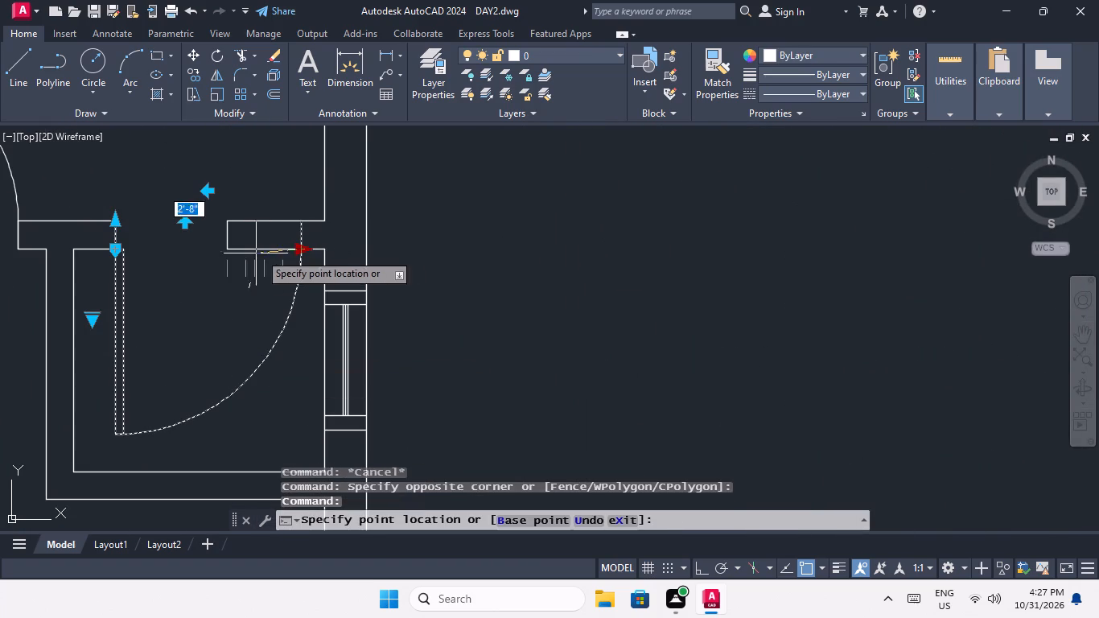
click(219, 256)
key(Escape)
Shrink the small-room door of the fourth-from-last block's bottom-row right unit so its width ends at the opening's right jamb.
scroll(229, 249, down, 3)
middle_drag(202, 336, 202, 150)
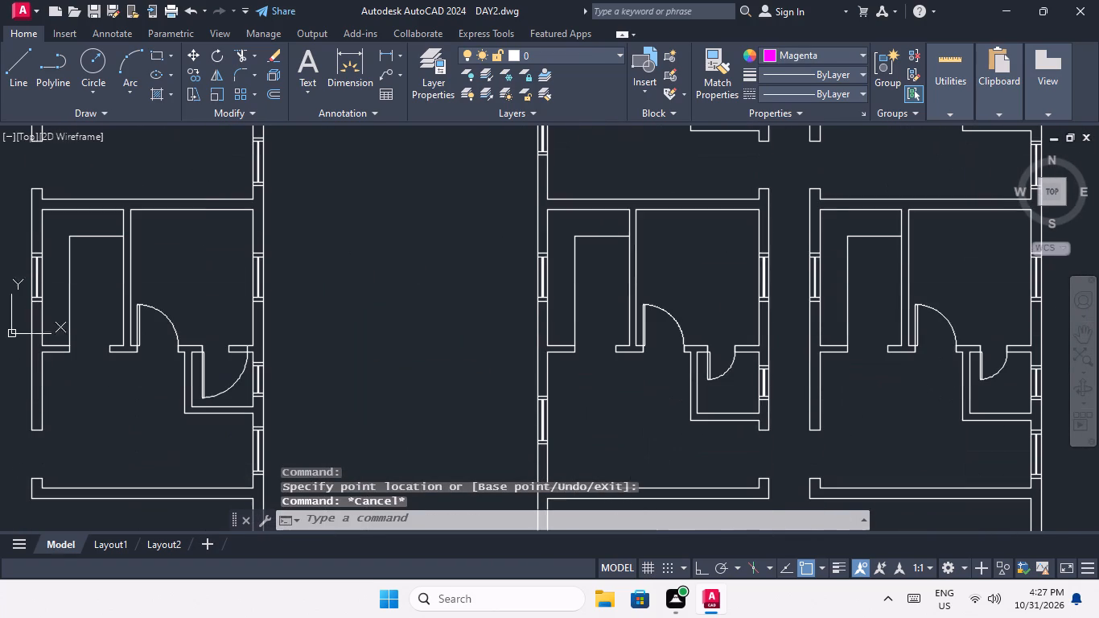
scroll(236, 392, up, 3)
drag(241, 385, 223, 373)
click(199, 360)
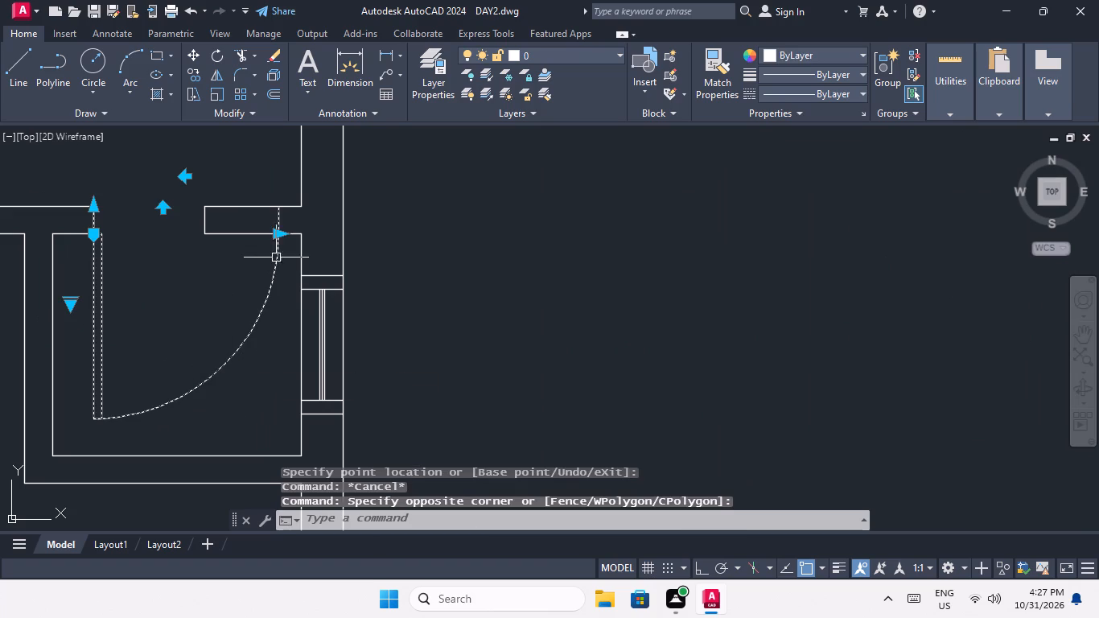
click(282, 233)
click(205, 239)
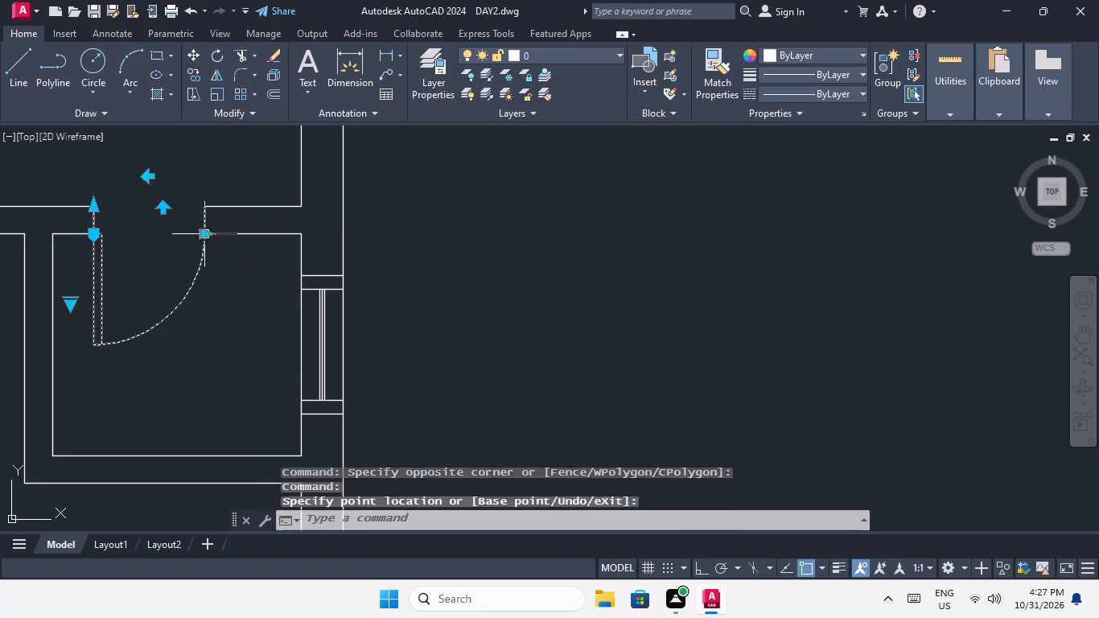
key(Escape)
Shrink the small-room door of the fourth-from-last block's bottom-row left unit so its width ends at the opening's right jamb.
scroll(229, 221, down, 4)
middle_drag(227, 253, 406, 363)
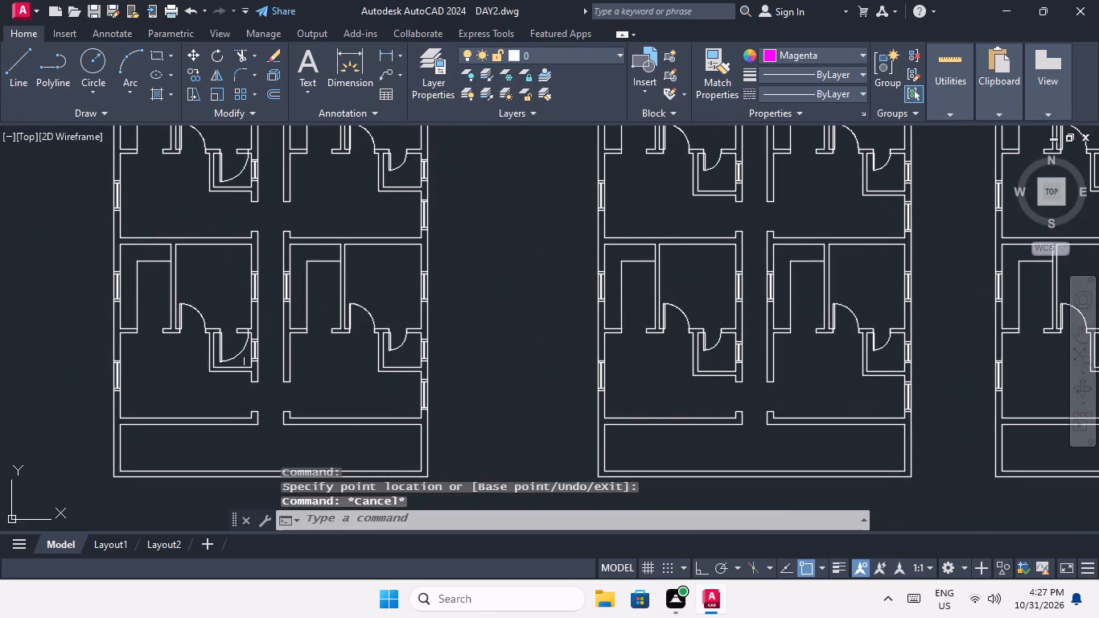
scroll(248, 361, up, 4)
click(223, 346)
click(183, 314)
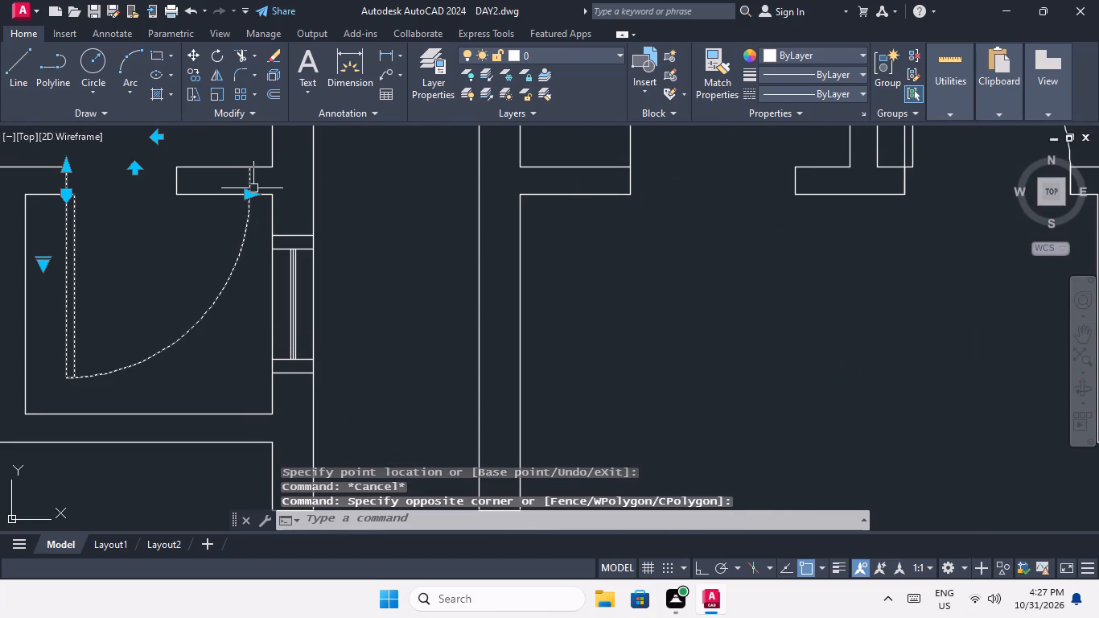
click(253, 187)
click(252, 190)
key(Escape)
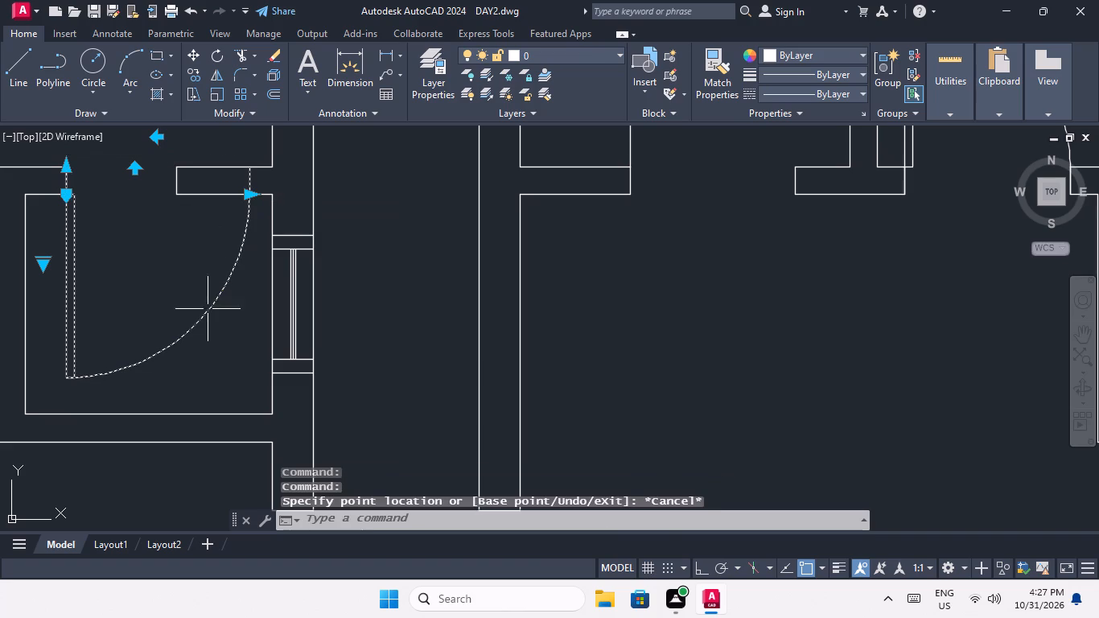
click(213, 332)
key(Escape)
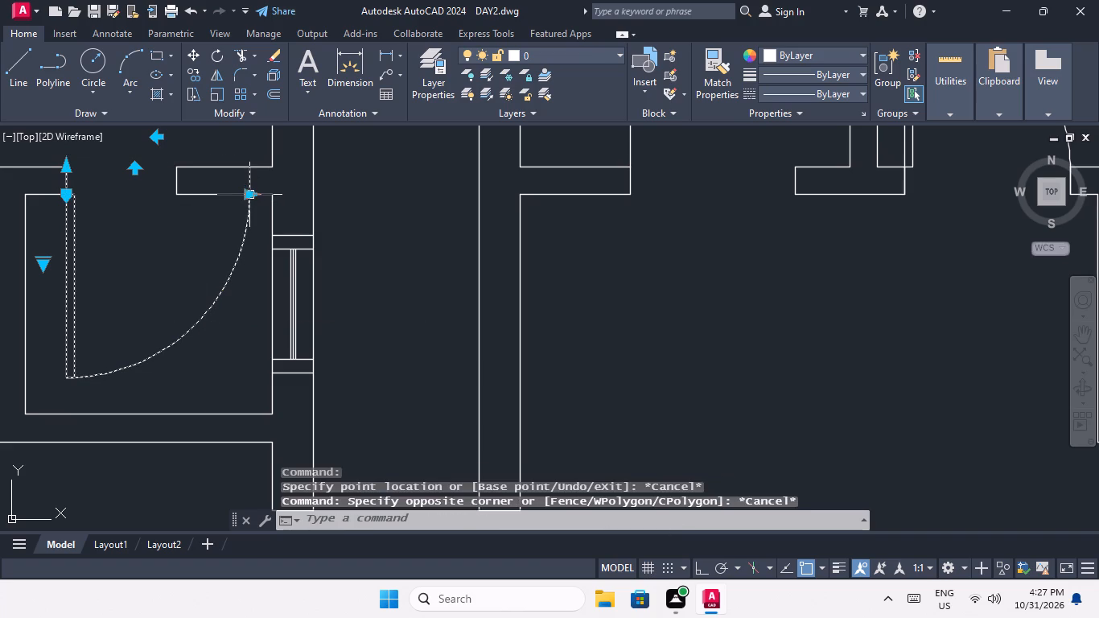
click(245, 196)
click(175, 200)
key(Escape)
Shrink the small-room door of the fourth-from-last block's third-row left unit so its width ends at the opening's right jamb.
scroll(198, 239, down, 4)
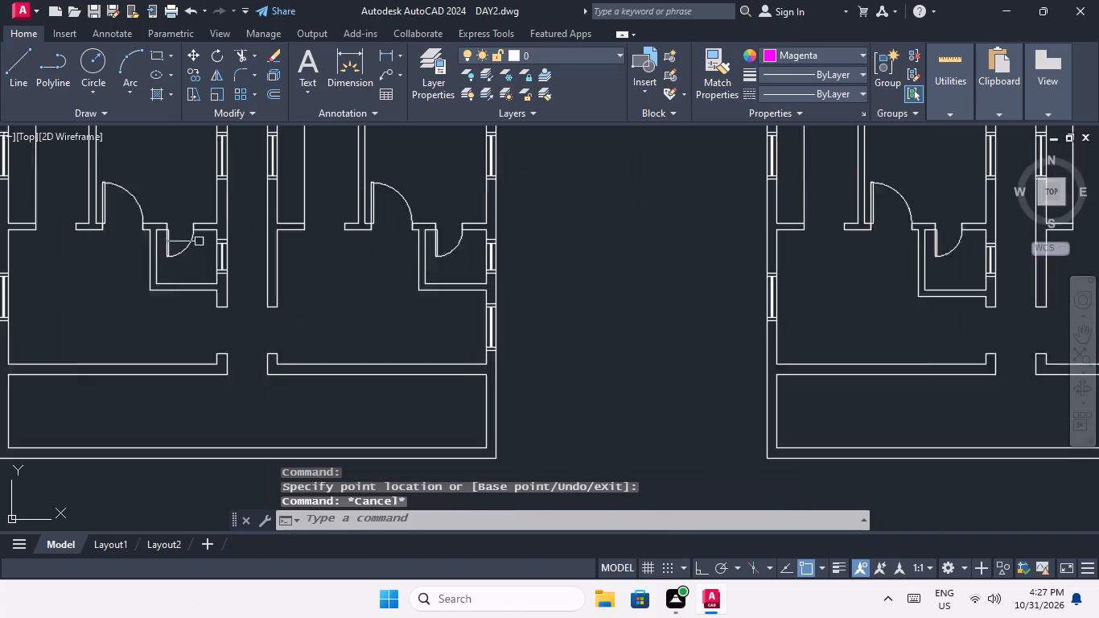
middle_drag(201, 246, 259, 363)
middle_drag(273, 282, 311, 349)
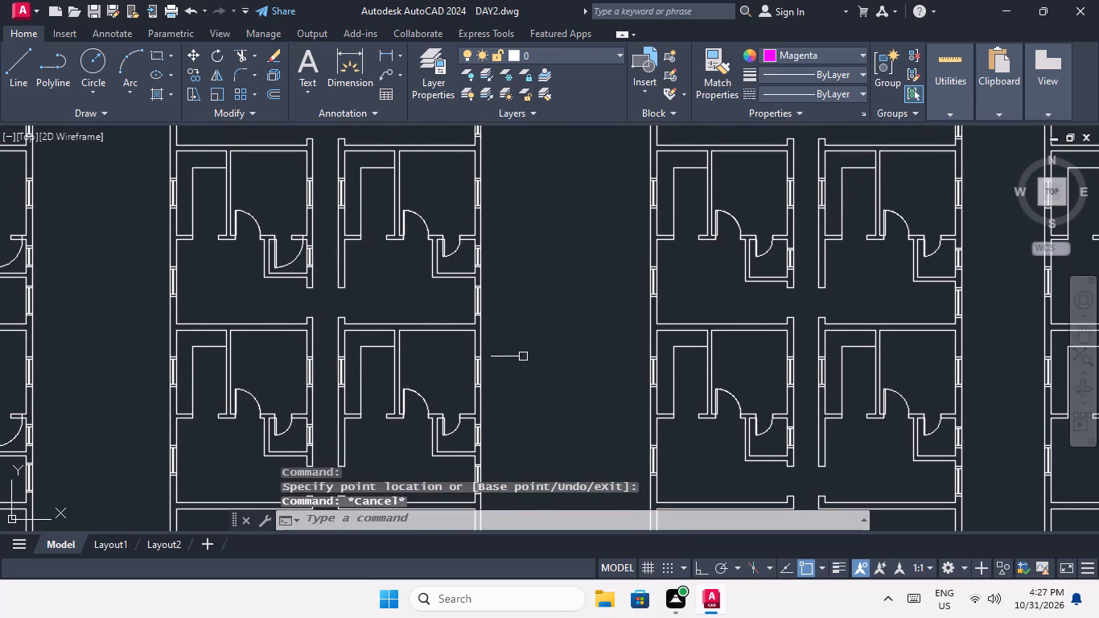
scroll(299, 257, up, 4)
middle_drag(298, 212, 307, 352)
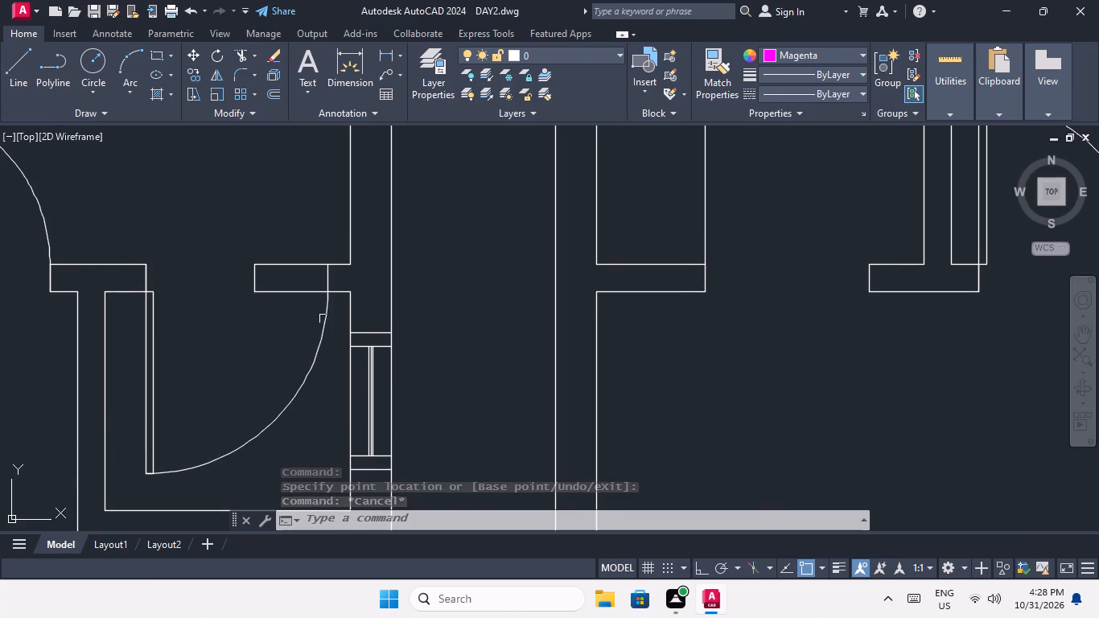
click(325, 355)
click(298, 347)
drag(329, 294, 310, 294)
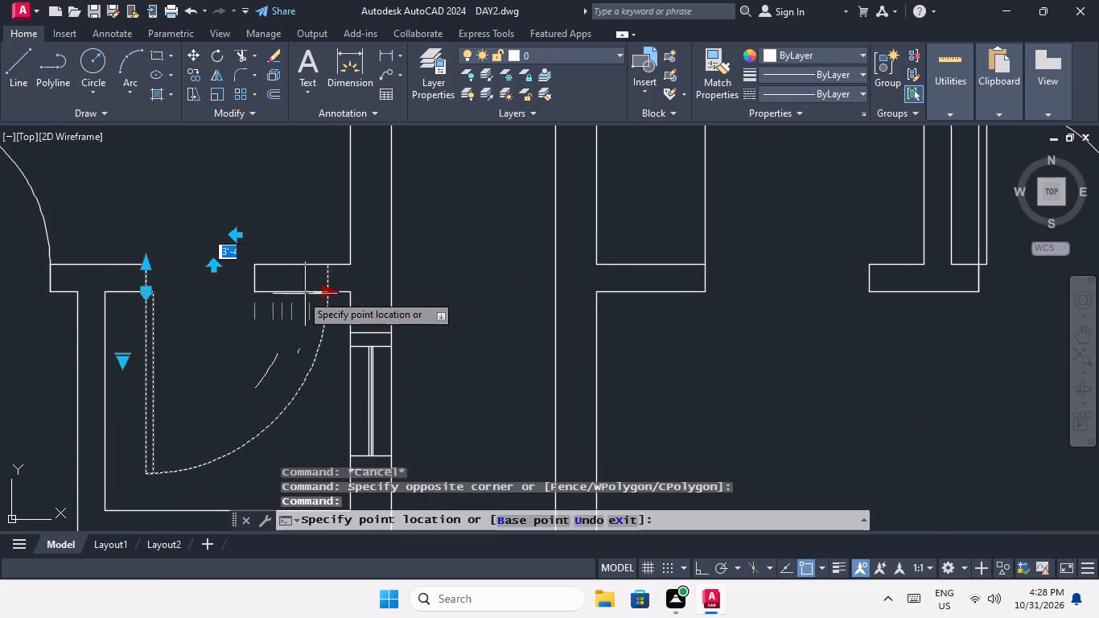
click(259, 293)
key(Escape)
Shrink the small-room door of the fourth-from-last block's second-row left unit to 2', ending at the opening's right jamb.
scroll(288, 300, down, 3)
middle_drag(294, 325, 330, 437)
middle_drag(344, 304, 330, 463)
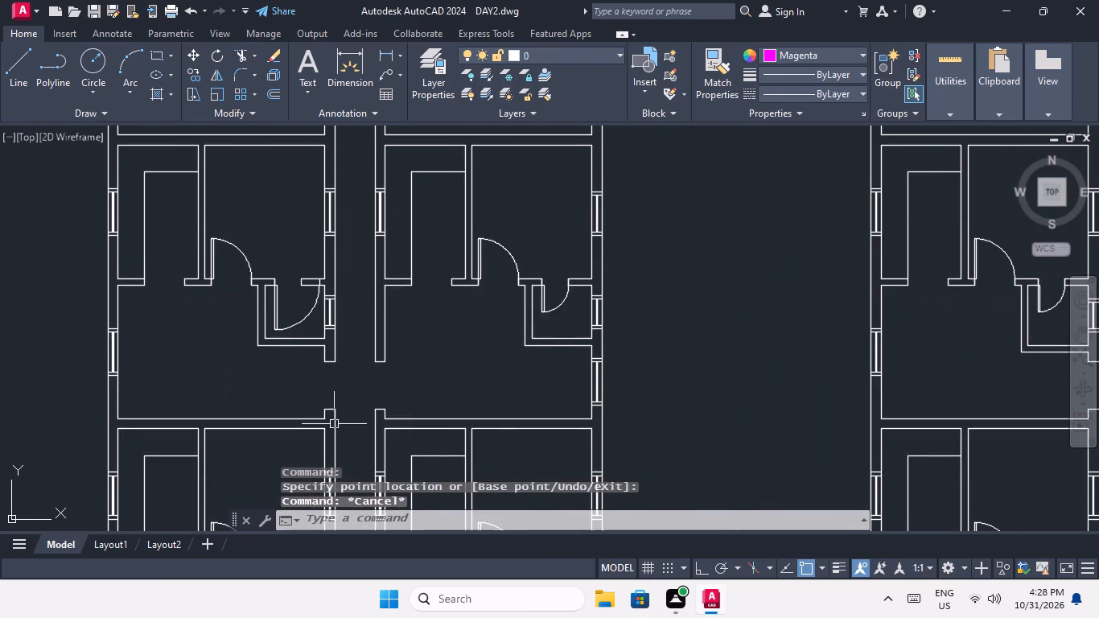
scroll(308, 287, up, 3)
drag(348, 393, 323, 377)
click(306, 357)
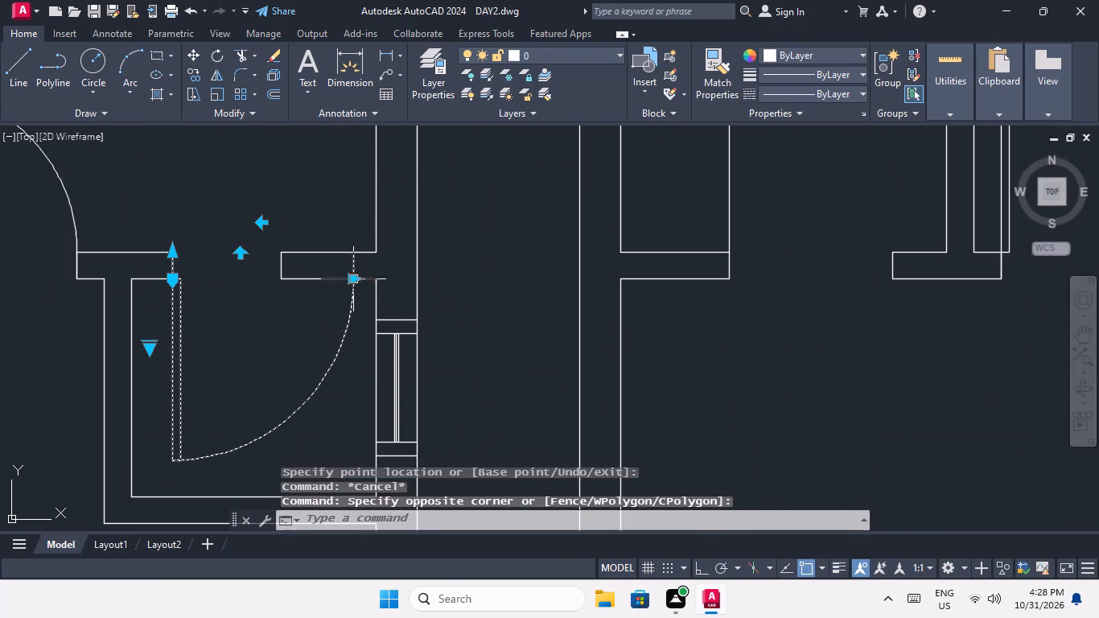
click(356, 272)
click(355, 276)
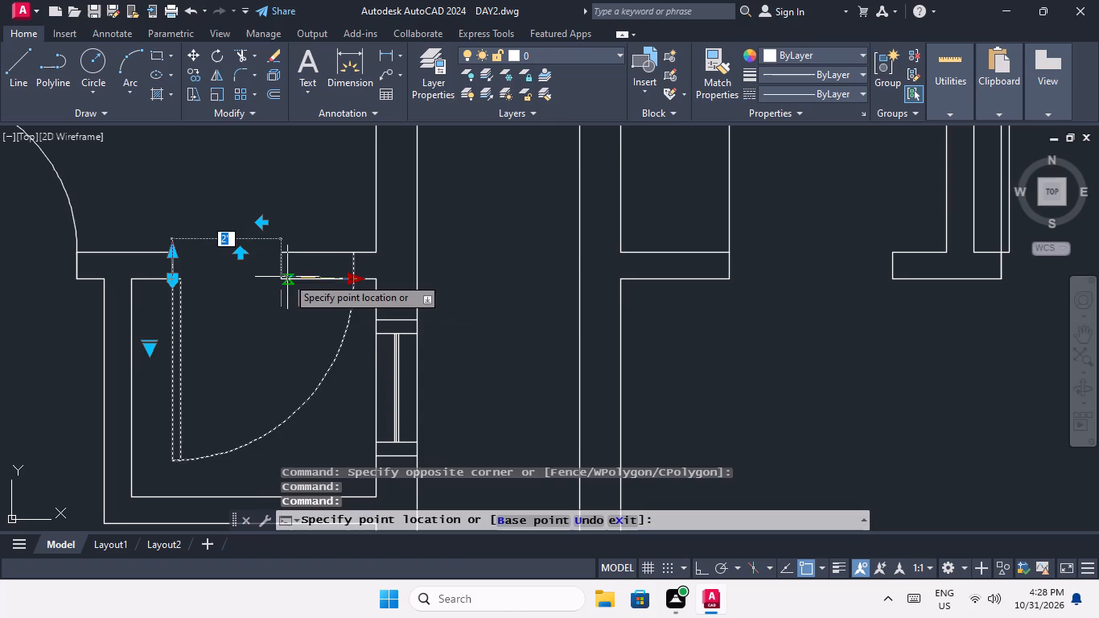
click(285, 277)
key(Escape)
Shrink the small-room door of the fourth-from-last block's top-row left unit to 2', ending at the opening's right jamb.
scroll(304, 273, down, 3)
middle_drag(305, 313, 295, 420)
middle_drag(294, 373, 280, 487)
scroll(280, 486, down, 1)
scroll(288, 317, up, 4)
click(288, 376)
click(267, 367)
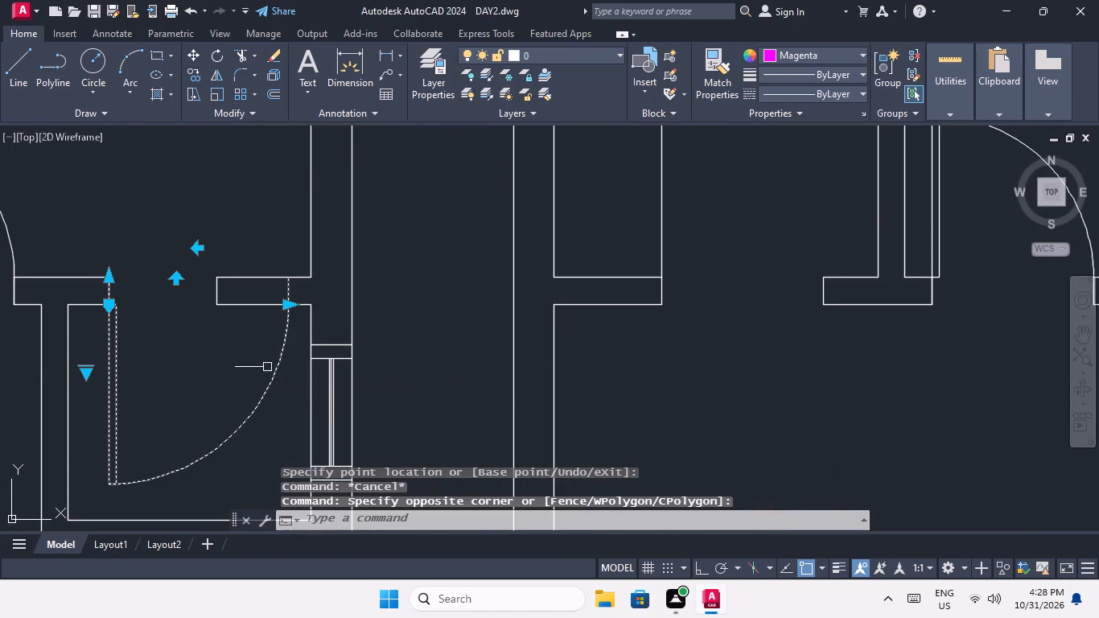
click(289, 307)
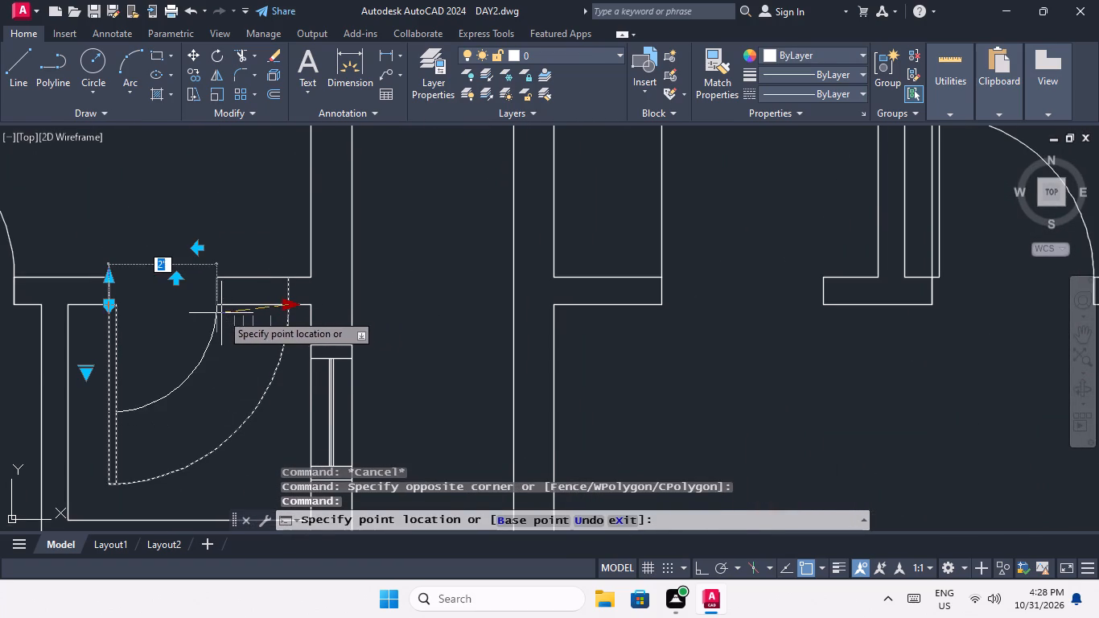
click(220, 313)
key(Escape)
Shrink the small-room door of the fifth-from-last block's top-row right unit so its width ends at the opening's right jamb.
scroll(231, 310, down, 4)
middle_drag(227, 328, 355, 296)
scroll(355, 296, down, 3)
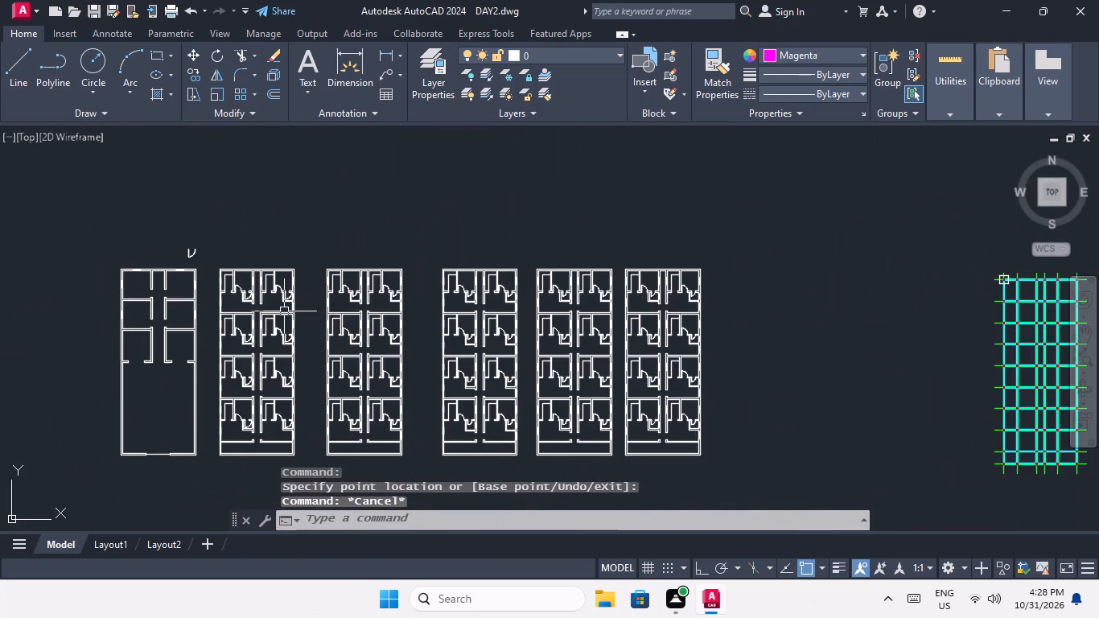
scroll(290, 294, up, 7)
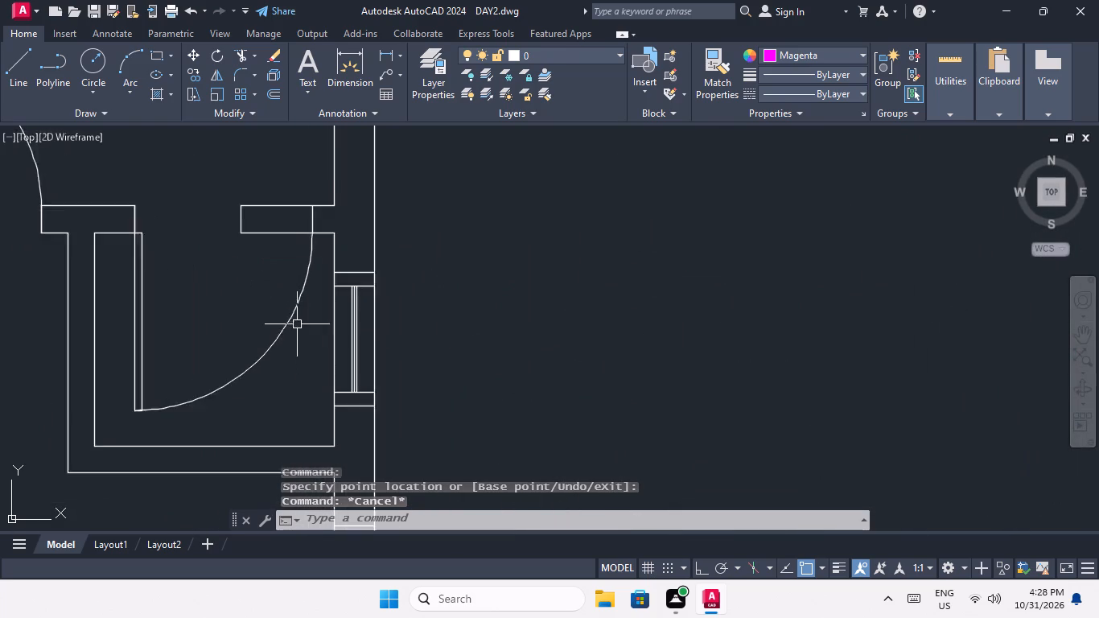
scroll(297, 324, up, 1)
click(298, 332)
click(264, 311)
click(315, 177)
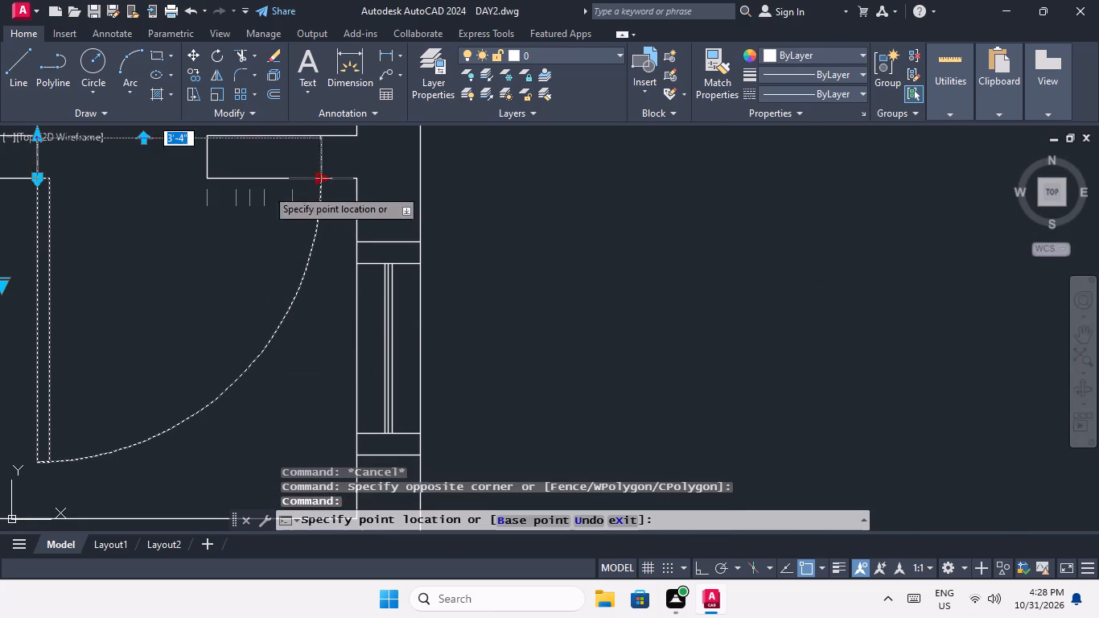
click(200, 186)
key(Escape)
Shrink the small-room door of the fifth-from-last block's second-row right unit to 2', ending at the opening's right jamb.
scroll(230, 218, down, 4)
middle_drag(226, 257, 261, 170)
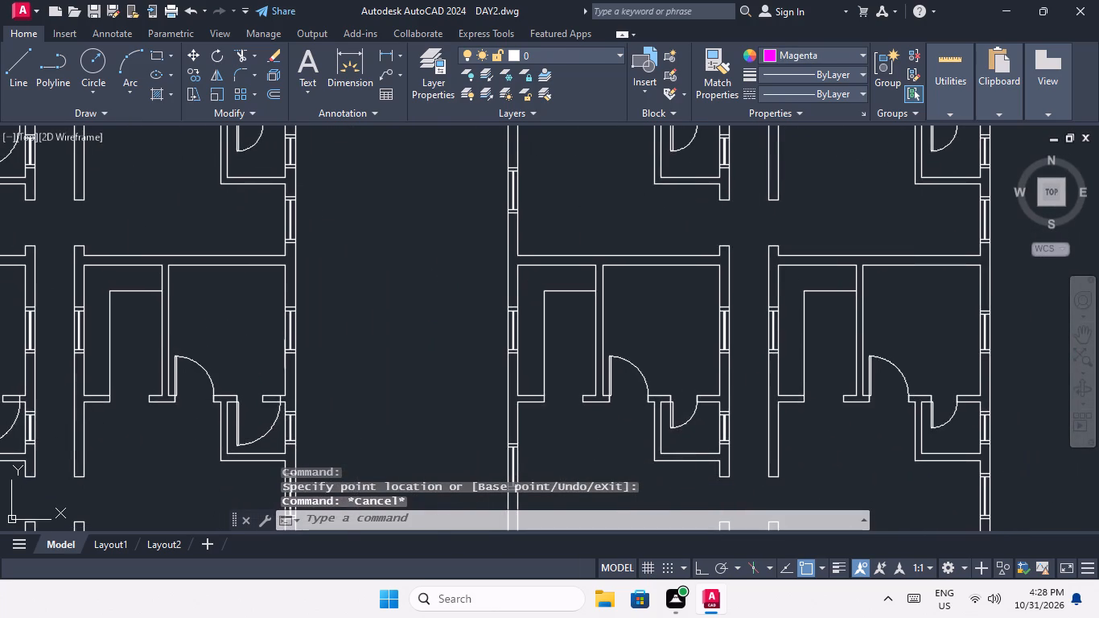
scroll(270, 432, up, 4)
drag(307, 438, 290, 423)
click(271, 402)
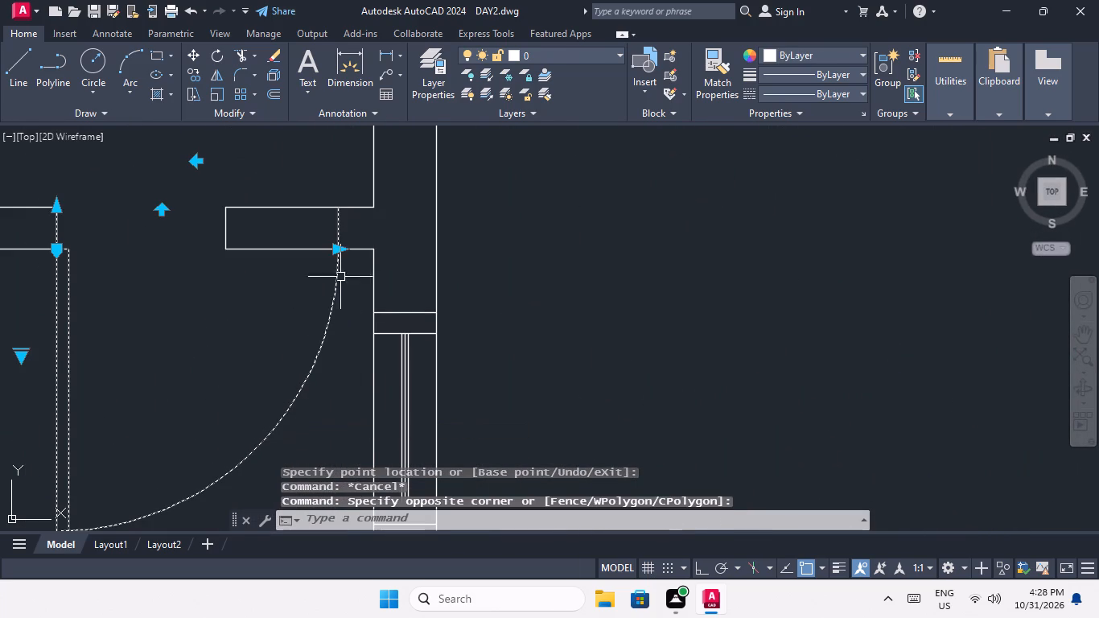
click(335, 249)
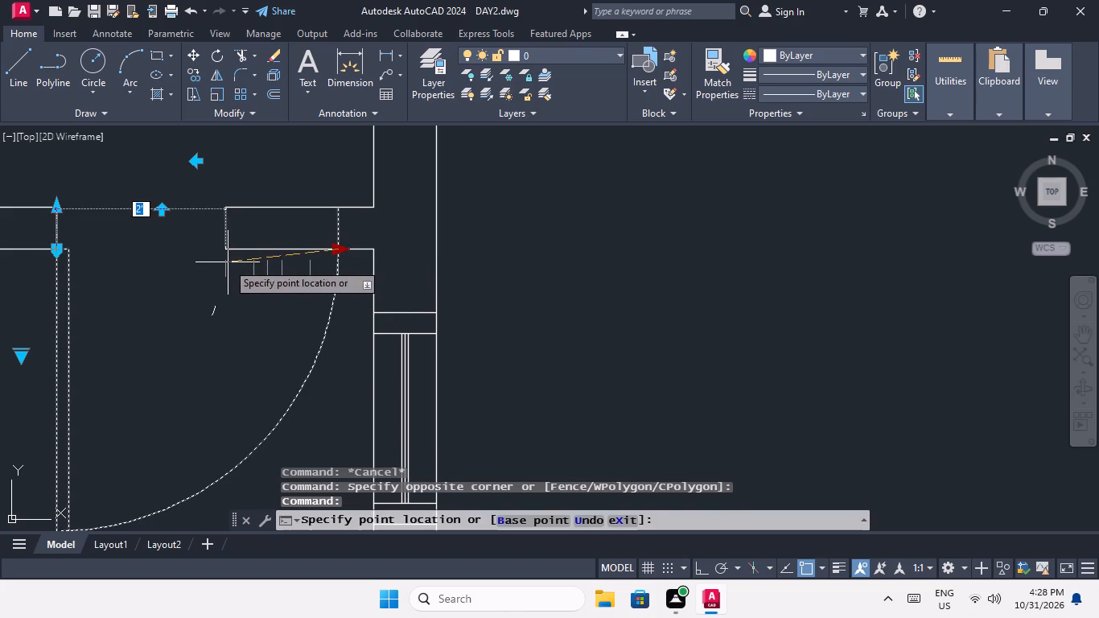
click(227, 262)
key(Escape)
Shrink the small-room door of the fifth-from-last block's third-row right unit so its width ends at the opening's right jamb.
scroll(229, 265, down, 3)
middle_drag(235, 312, 233, 219)
scroll(232, 233, down, 2)
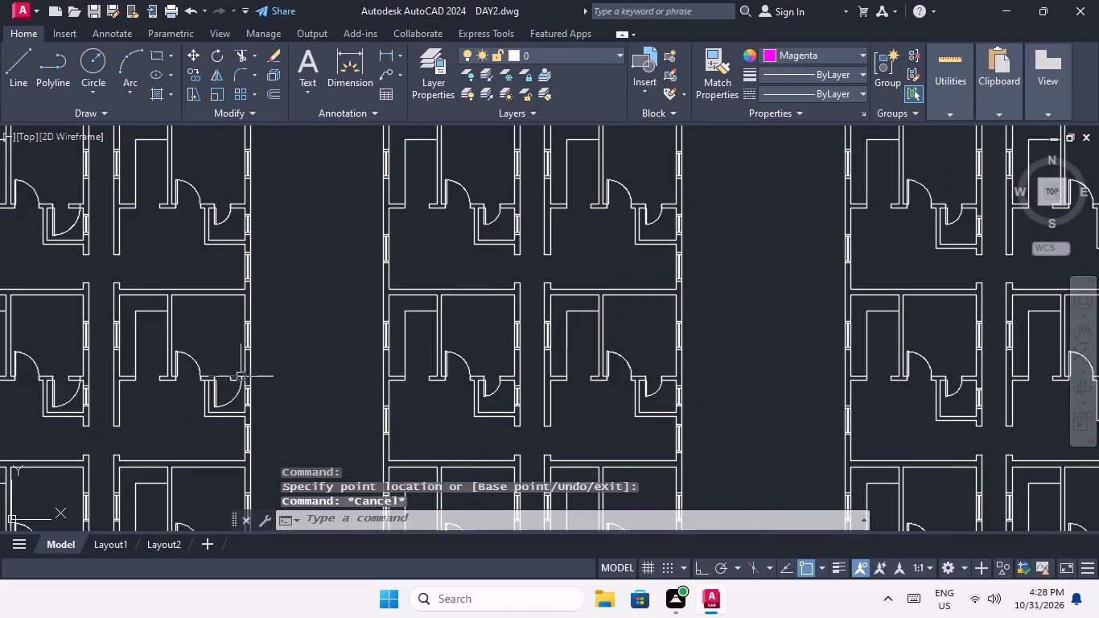
scroll(241, 428, up, 3)
scroll(224, 278, up, 1)
click(232, 318)
click(214, 303)
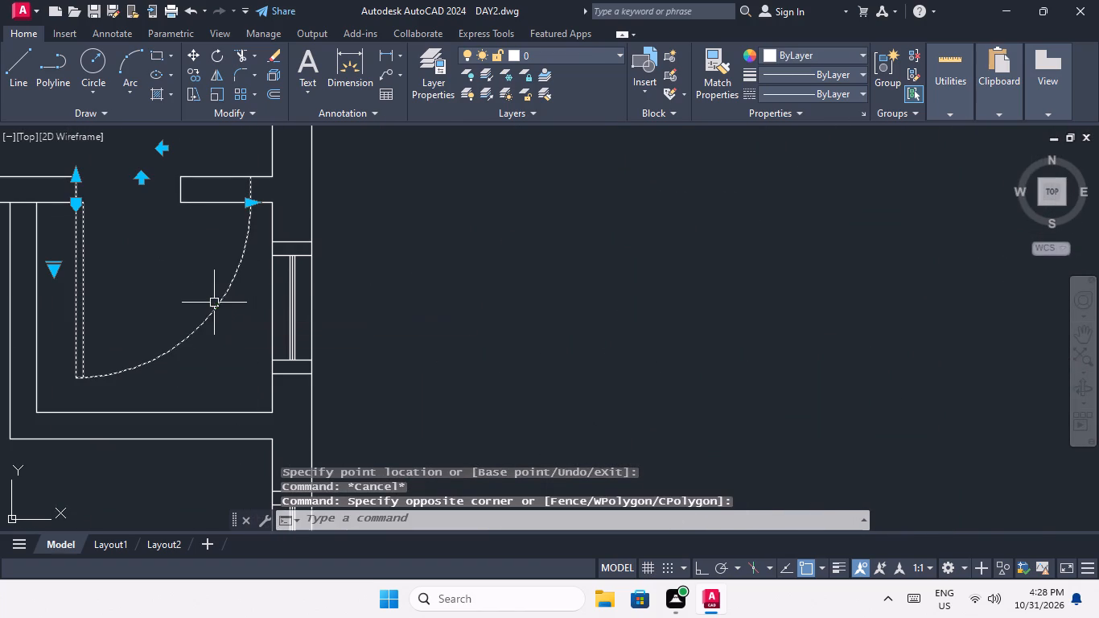
click(249, 204)
click(179, 208)
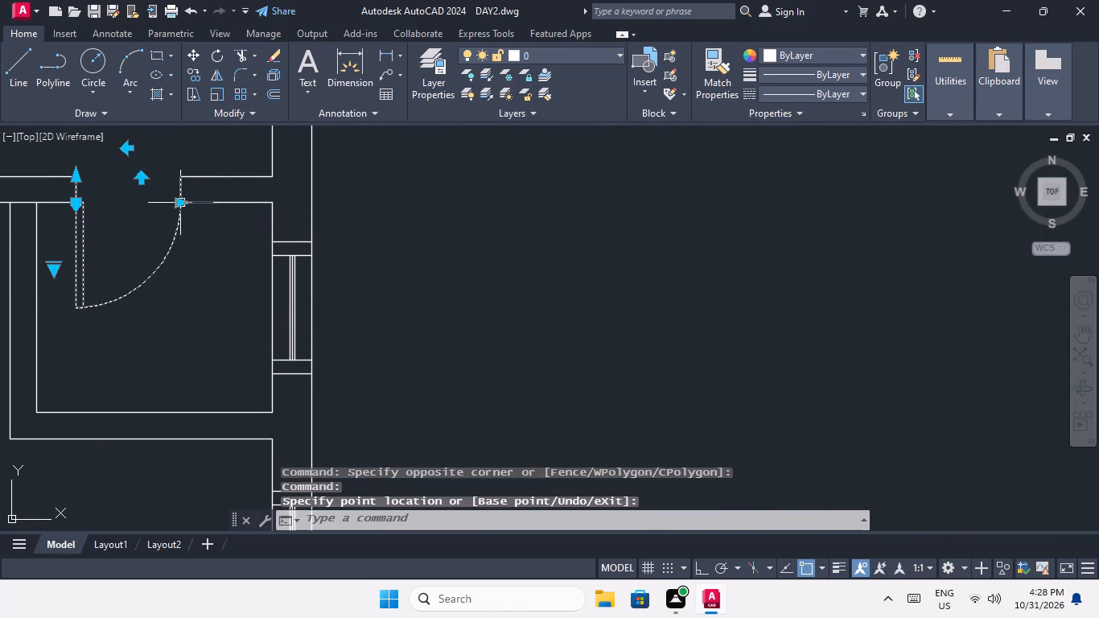
key(Escape)
Shrink the small-room door of the fifth-from-last block's bottom-row right unit so its width ends at the opening's right jamb.
middle_drag(200, 253, 198, 233)
scroll(215, 207, down, 3)
middle_drag(216, 302, 233, 212)
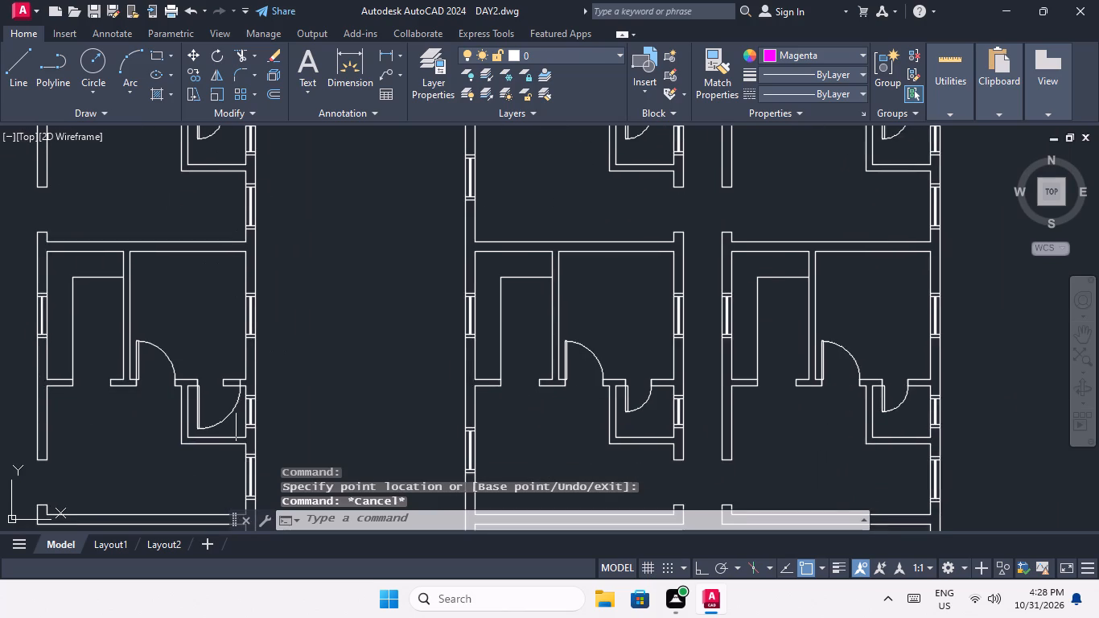
scroll(235, 409, up, 4)
drag(252, 403, 242, 401)
click(212, 385)
click(269, 264)
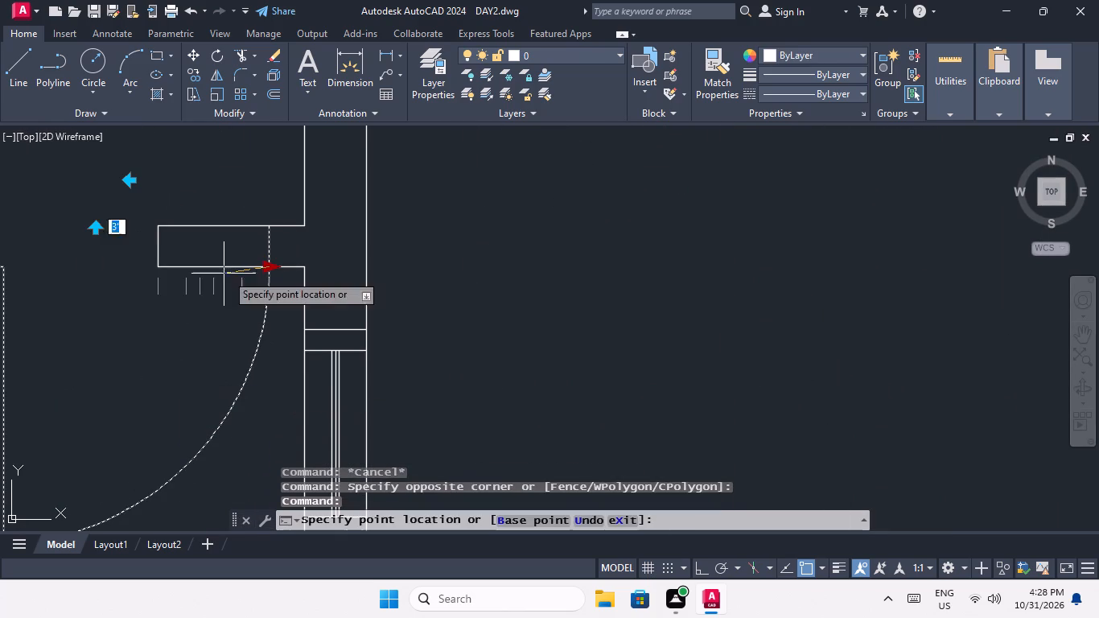
click(158, 278)
key(Escape)
Shrink the small-room door of the fifth-from-last block's bottom-row left unit so its width ends at the opening's right jamb.
scroll(184, 266, down, 3)
middle_drag(176, 311, 212, 223)
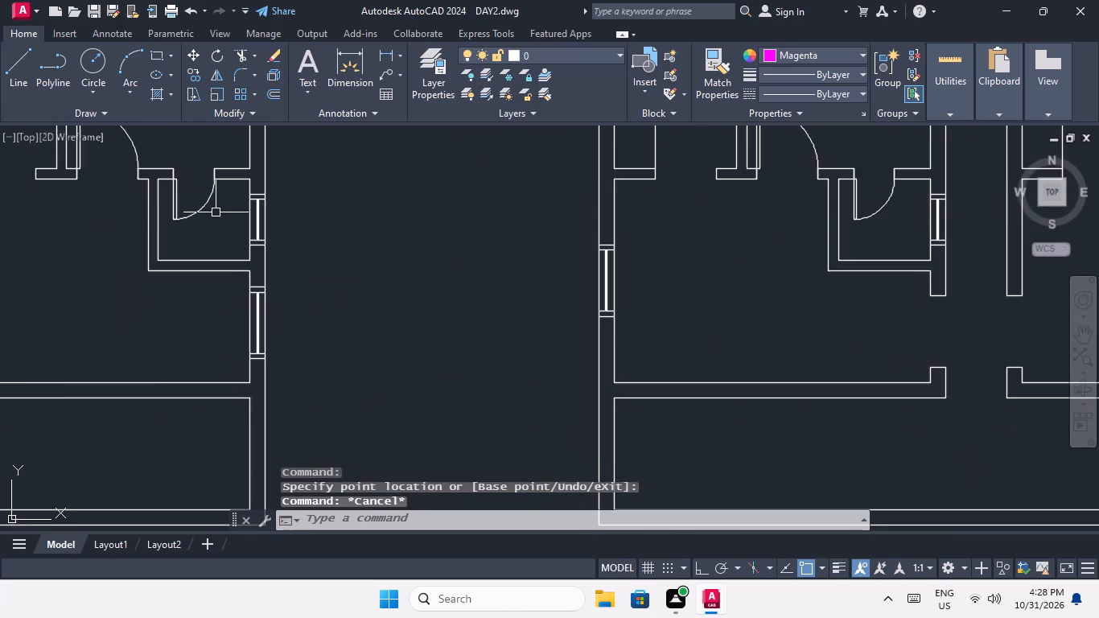
scroll(216, 219, down, 3)
middle_drag(227, 285, 262, 386)
middle_drag(215, 324, 241, 426)
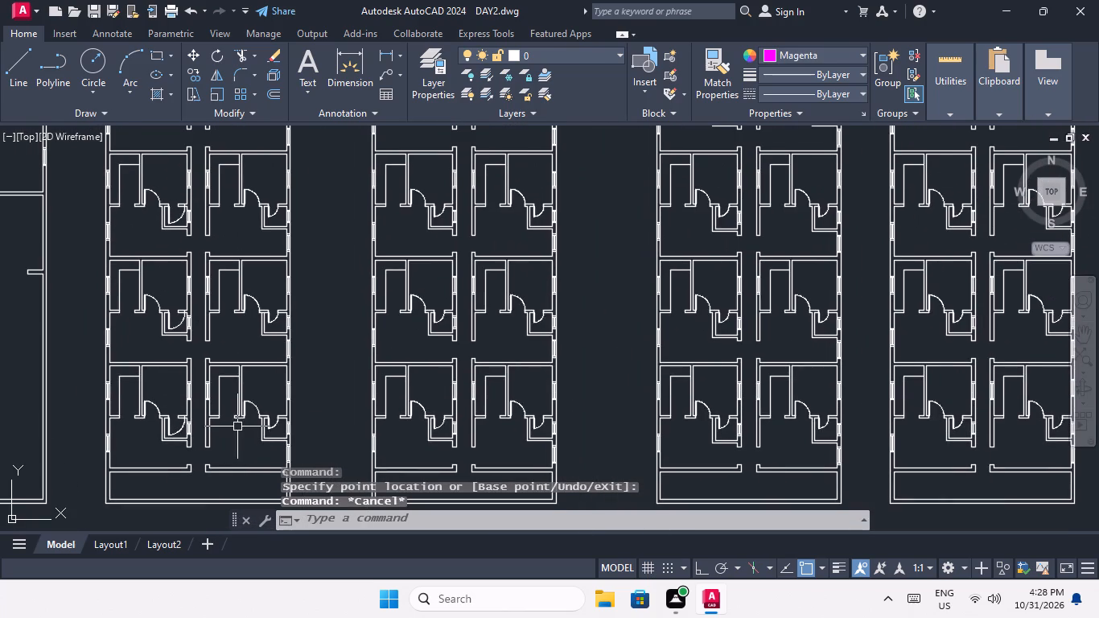
scroll(179, 426, up, 6)
drag(219, 458, 200, 443)
click(166, 417)
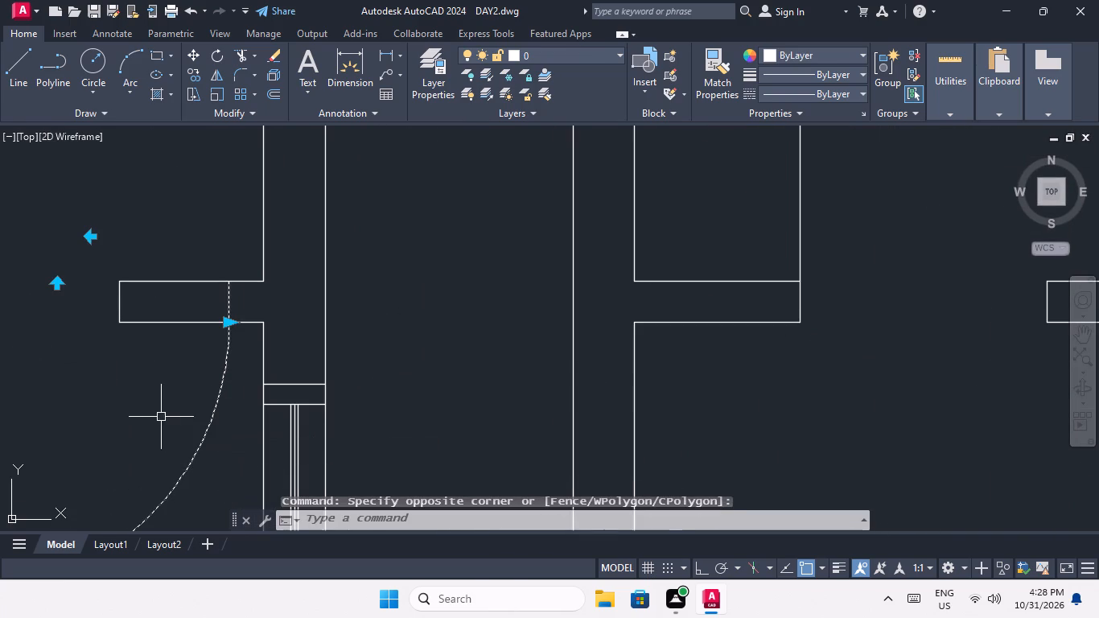
drag(228, 324, 211, 333)
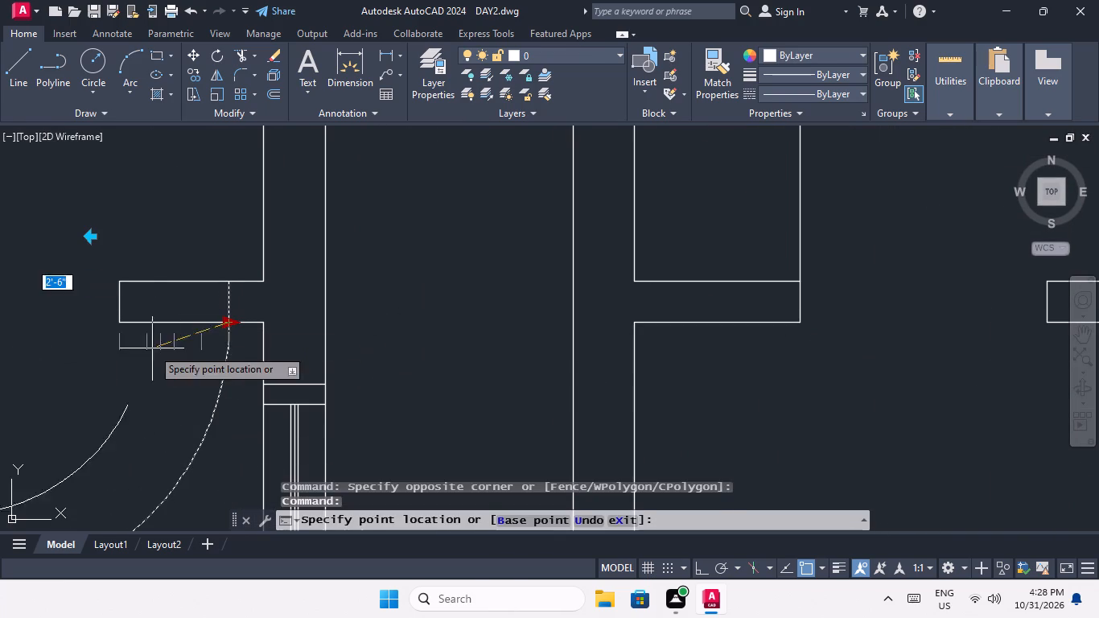
click(122, 329)
key(Escape)
Shrink the small-room door of the fifth-from-last block's third-row left unit to 2', ending at the opening's right jamb.
scroll(142, 339, down, 3)
middle_drag(155, 362, 202, 474)
scroll(183, 365, down, 1)
middle_drag(183, 365, 194, 381)
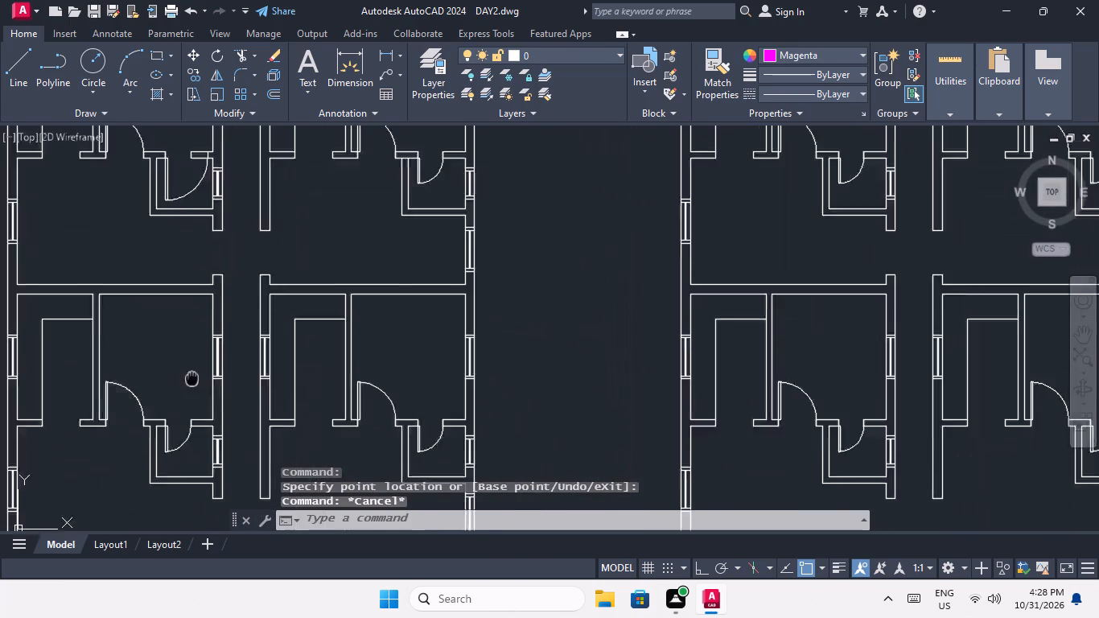
middle_drag(194, 381, 217, 440)
scroll(227, 233, up, 4)
drag(250, 320, 237, 311)
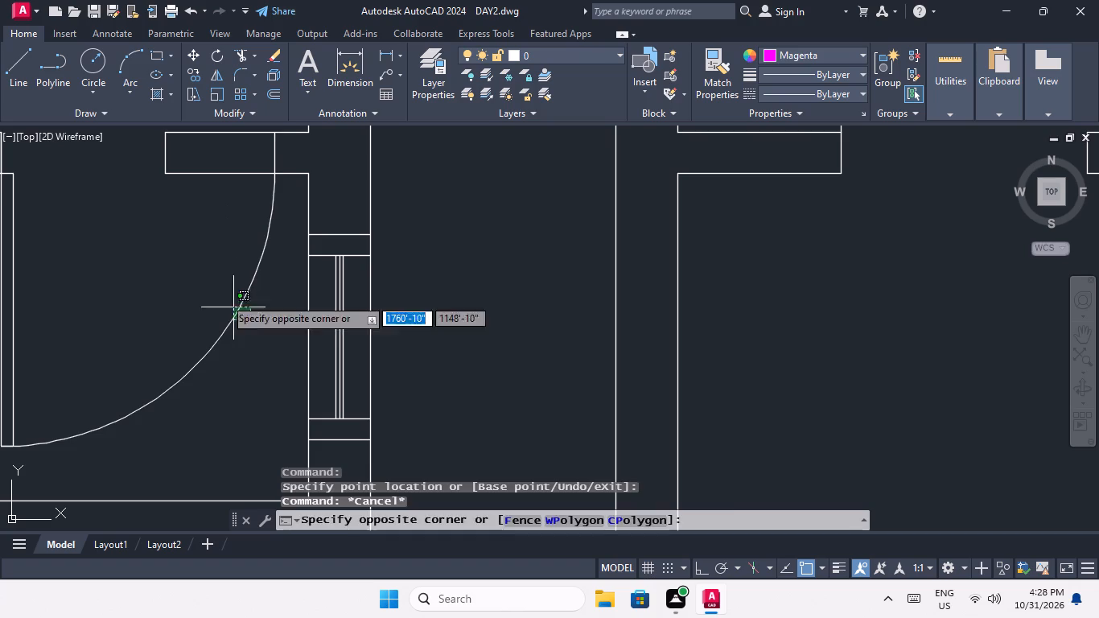
click(220, 290)
drag(274, 175, 264, 178)
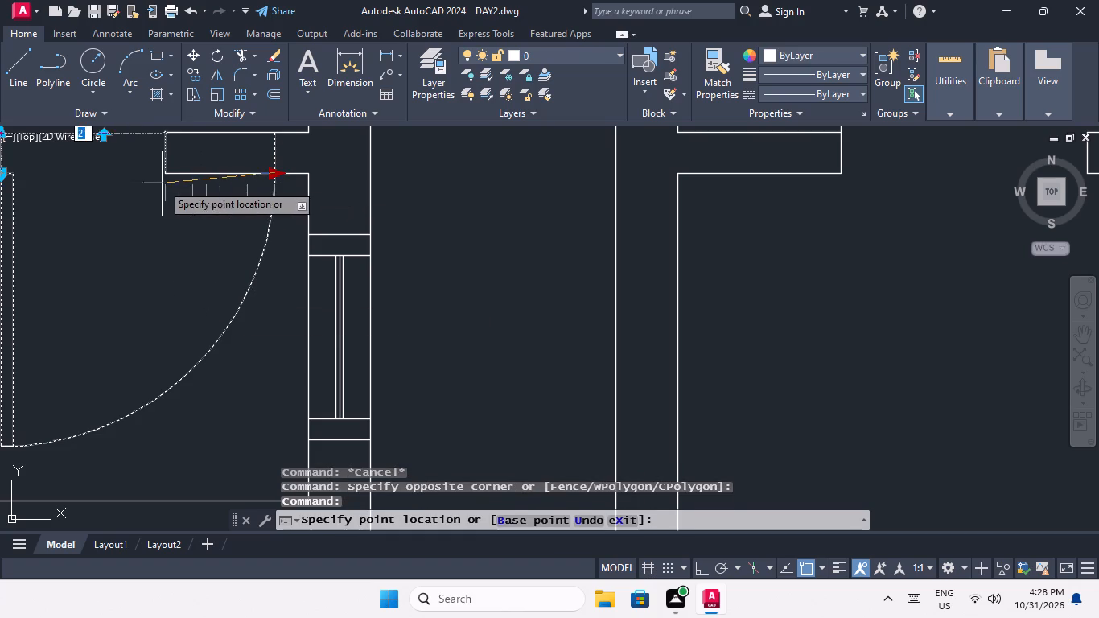
click(162, 183)
key(Escape)
Shrink the small-room door of the fifth-from-last block's second-row left unit so its width ends at the opening's right jamb.
scroll(183, 254, down, 1)
middle_drag(183, 254, 253, 527)
scroll(242, 459, down, 3)
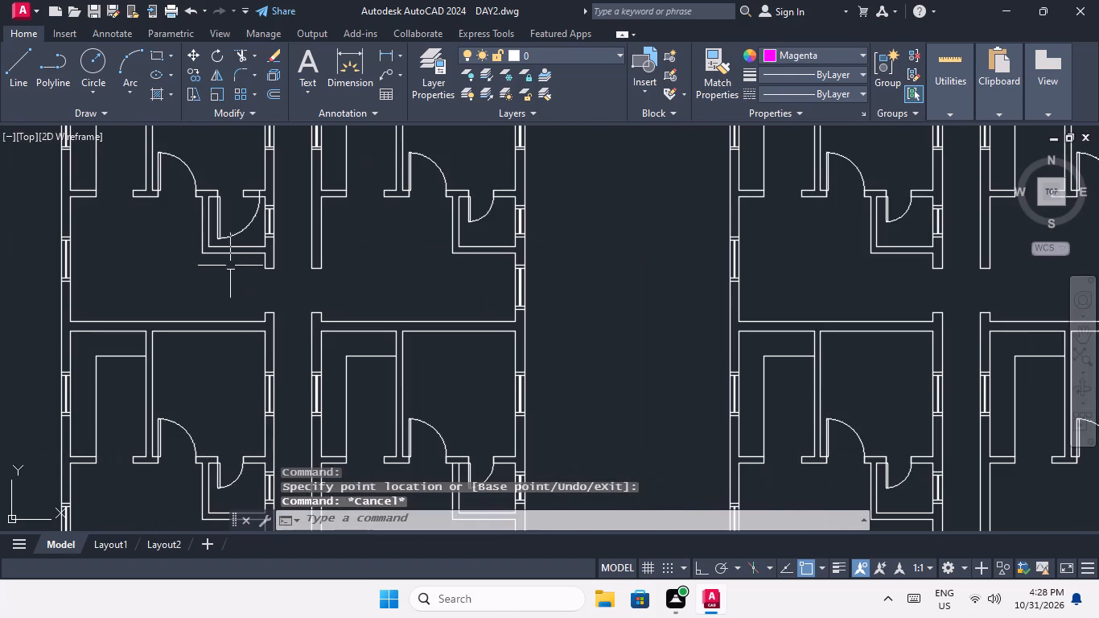
middle_drag(258, 220, 265, 288)
scroll(269, 275, up, 5)
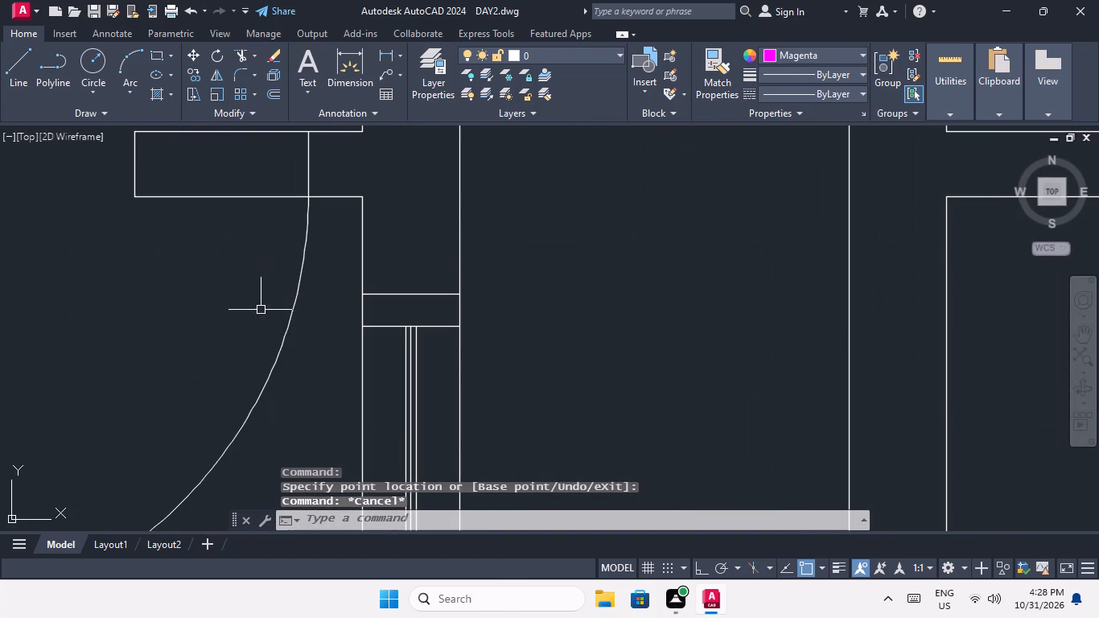
drag(298, 365, 255, 358)
click(231, 351)
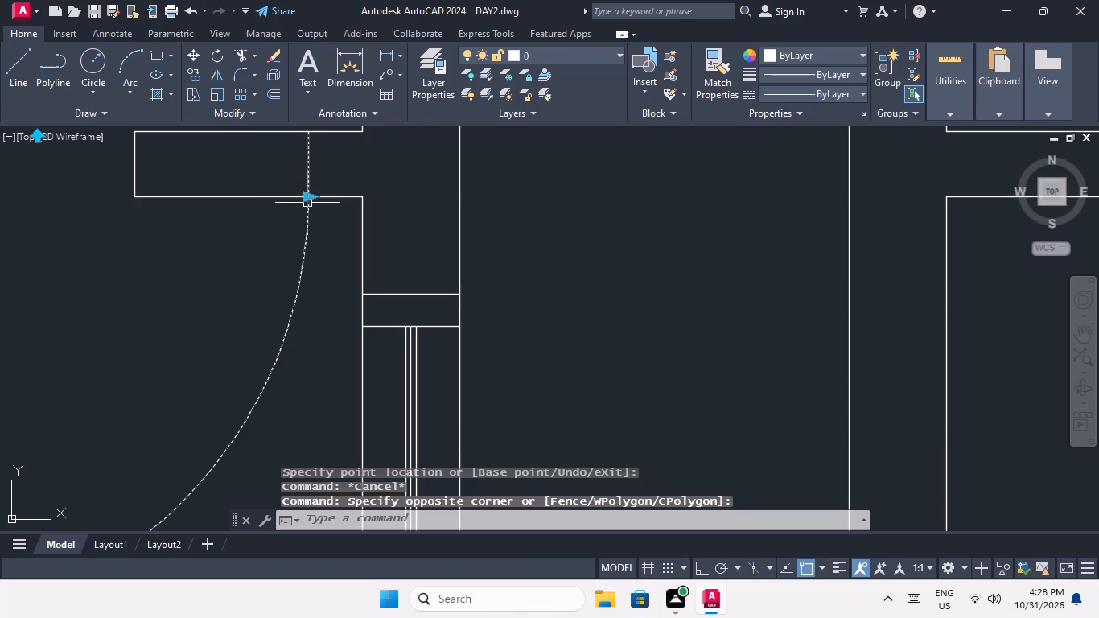
drag(307, 196, 298, 198)
click(134, 210)
key(Escape)
Shrink the small-room door of the fifth-from-last block's top-row left unit so its width ends at the opening's right jamb.
scroll(196, 300, down, 5)
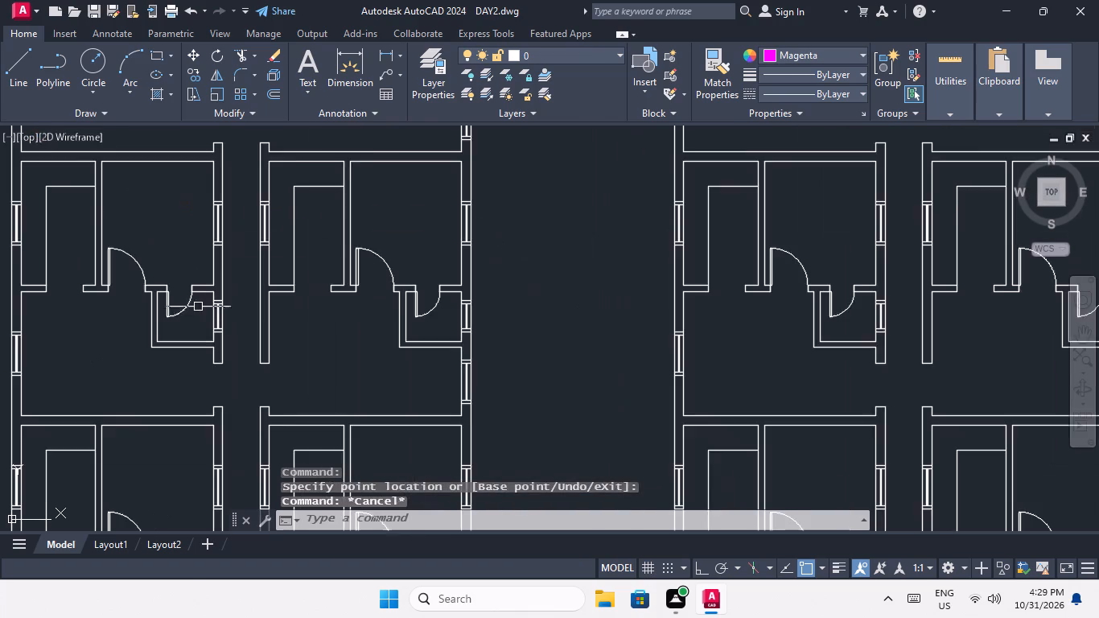
scroll(205, 311, down, 1)
middle_drag(207, 311, 231, 360)
middle_drag(214, 293, 236, 414)
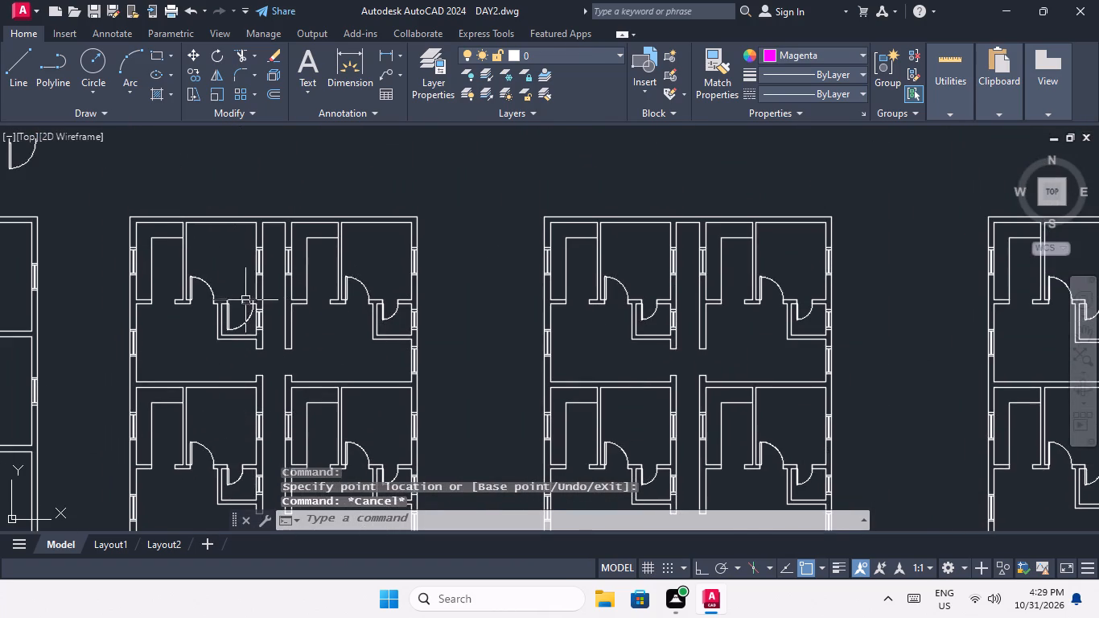
scroll(244, 301, up, 4)
drag(292, 396, 280, 388)
click(268, 376)
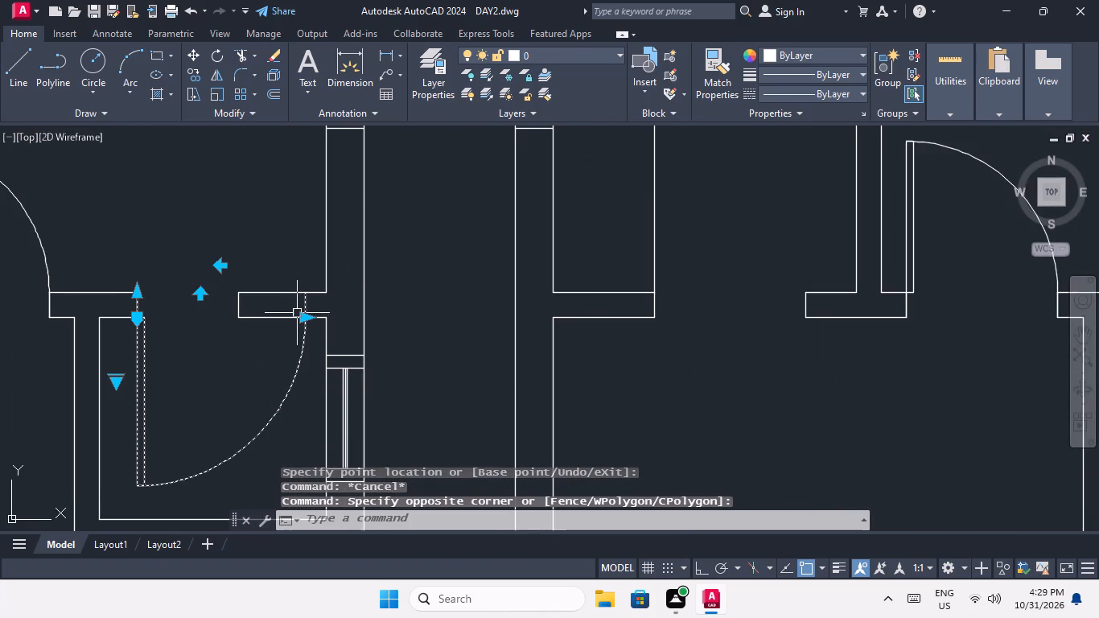
drag(305, 318, 281, 323)
click(225, 322)
key(Escape)
Rotate the spare door above the plans by 270° about the jamb point at its swing arc's end, using Ortho.
scroll(249, 296, down, 4)
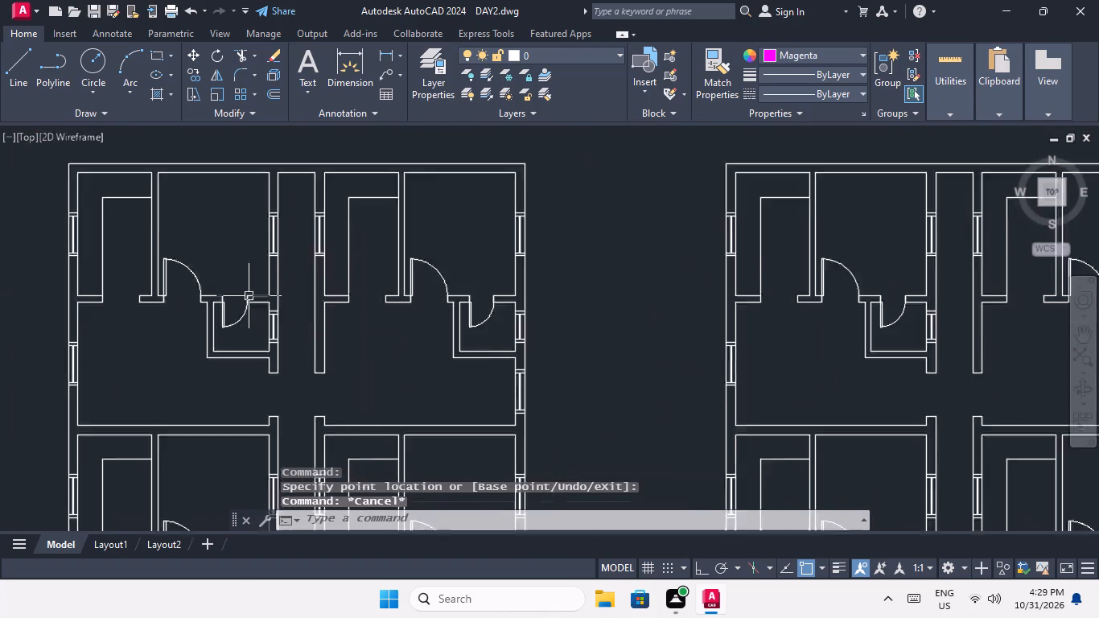
middle_drag(257, 332, 296, 311)
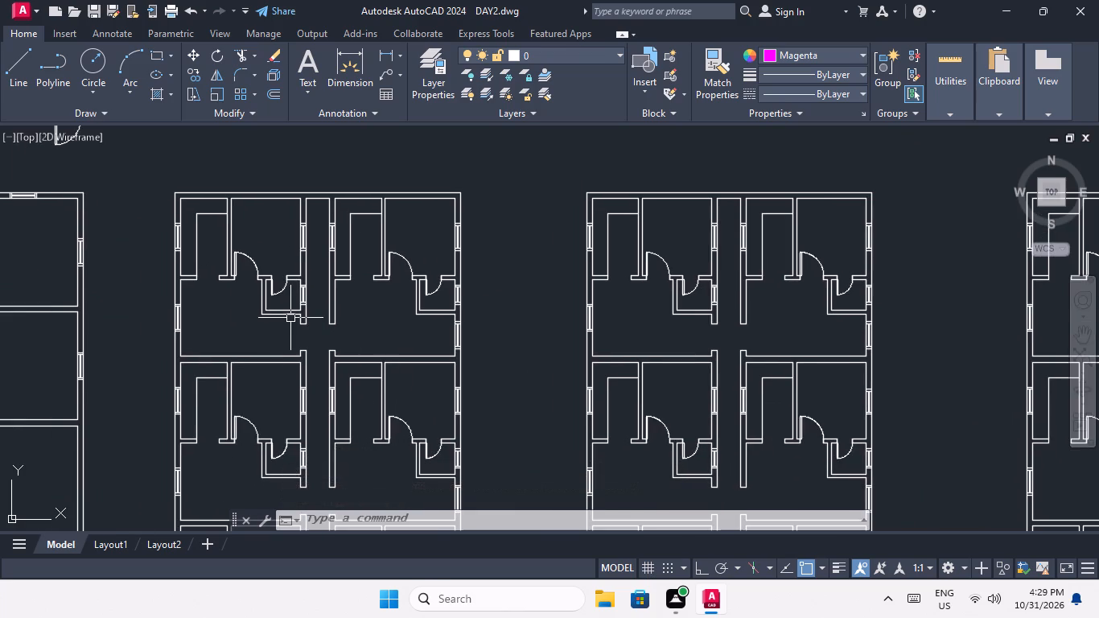
middle_drag(344, 402, 324, 270)
scroll(323, 272, down, 2)
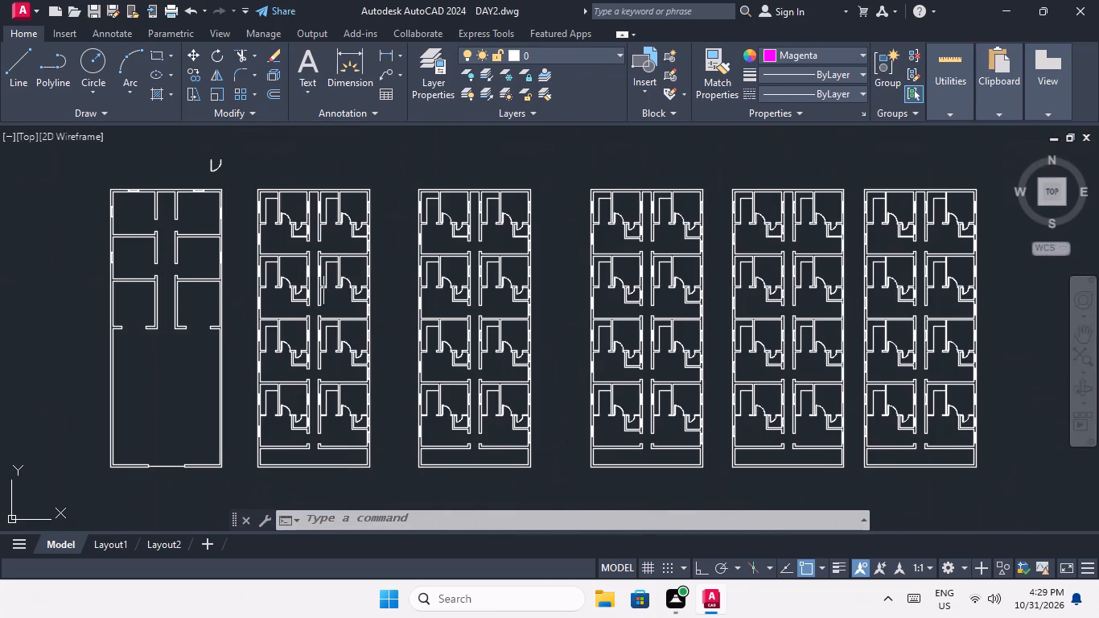
middle_drag(352, 377, 359, 381)
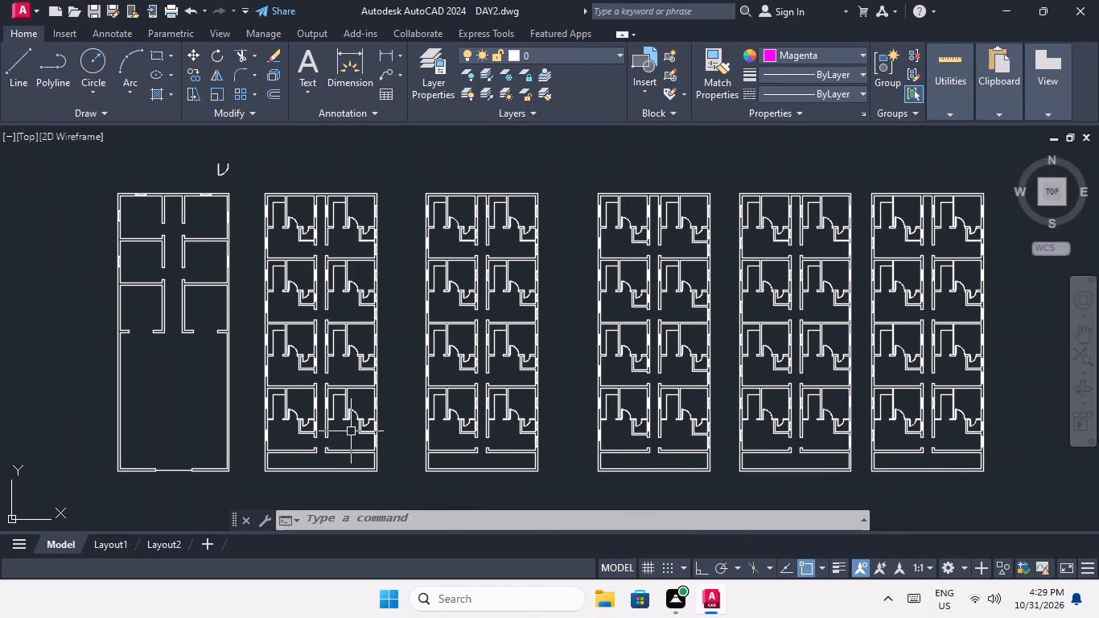
middle_drag(201, 347, 213, 415)
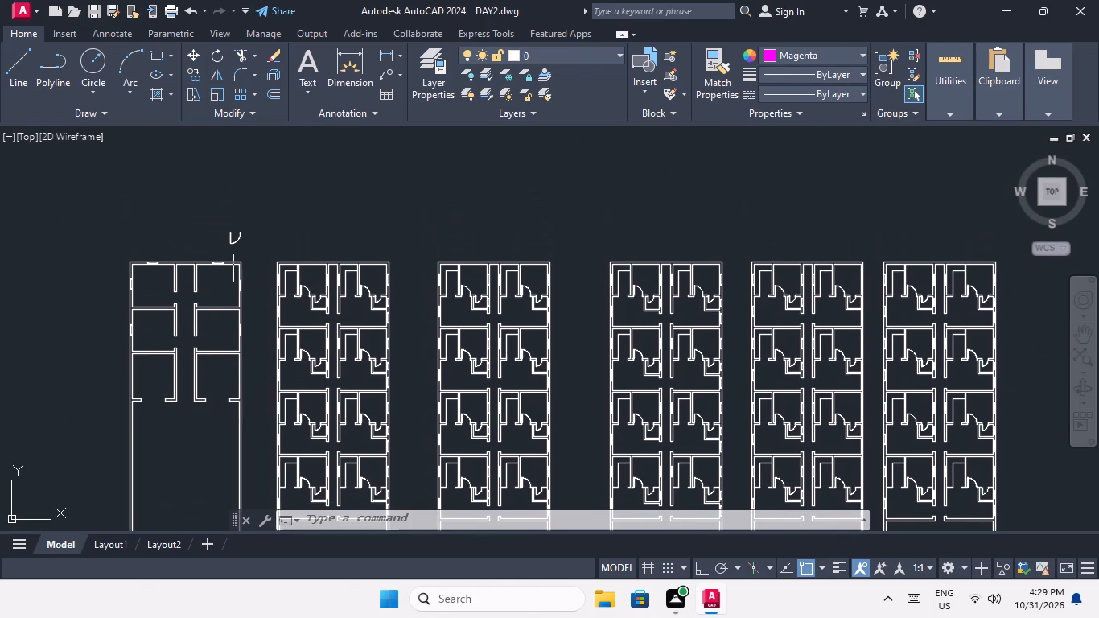
scroll(230, 231, up, 3)
drag(329, 217, 311, 238)
click(220, 272)
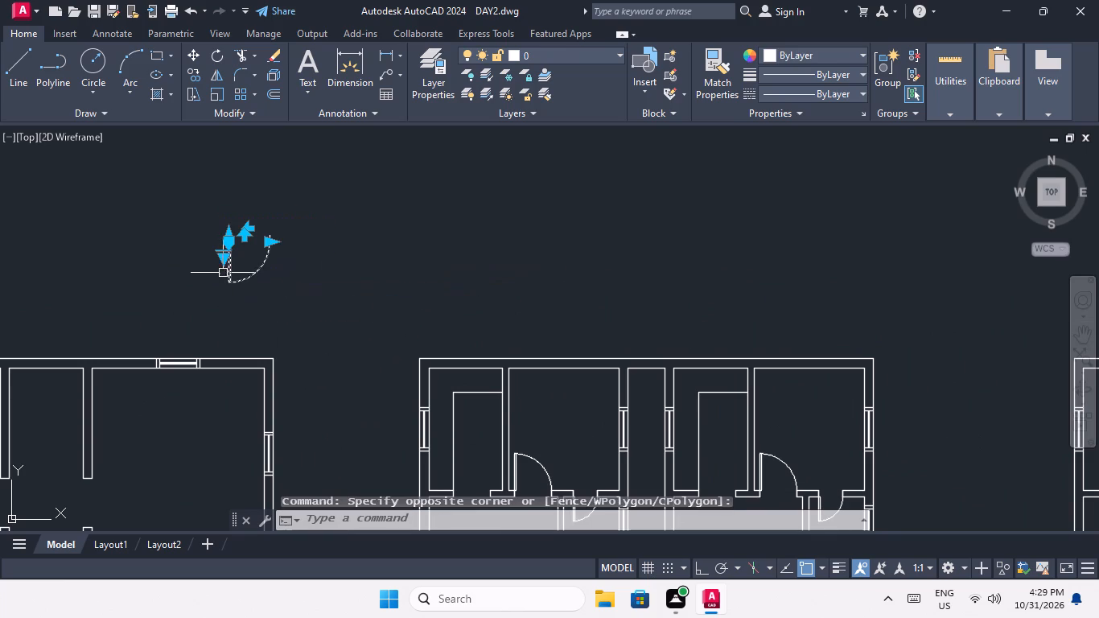
click(696, 568)
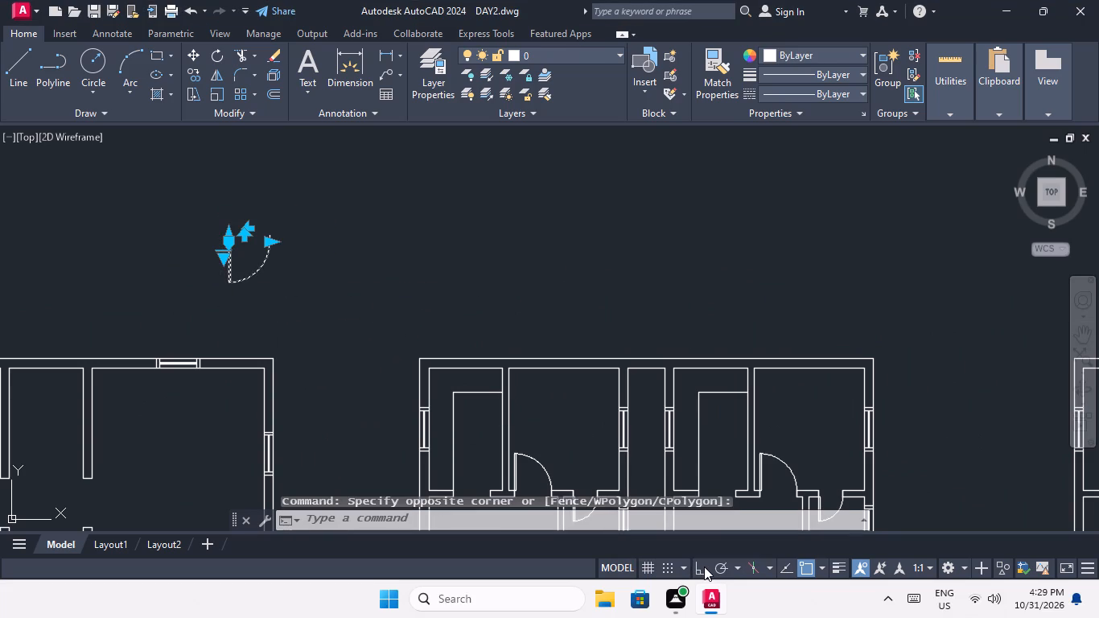
click(704, 566)
click(220, 51)
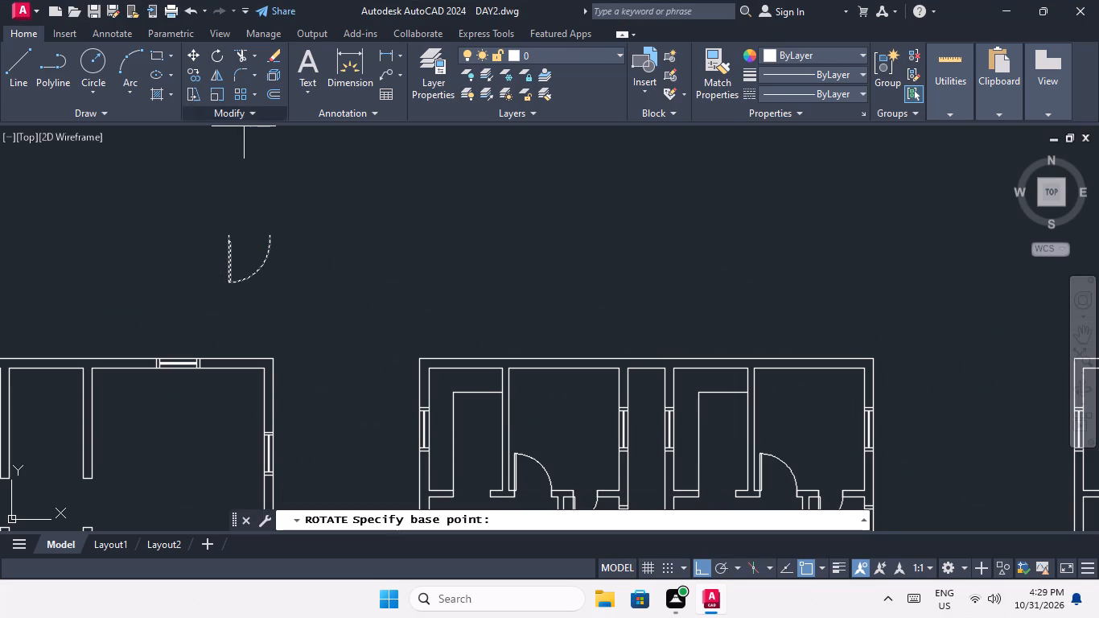
click(272, 234)
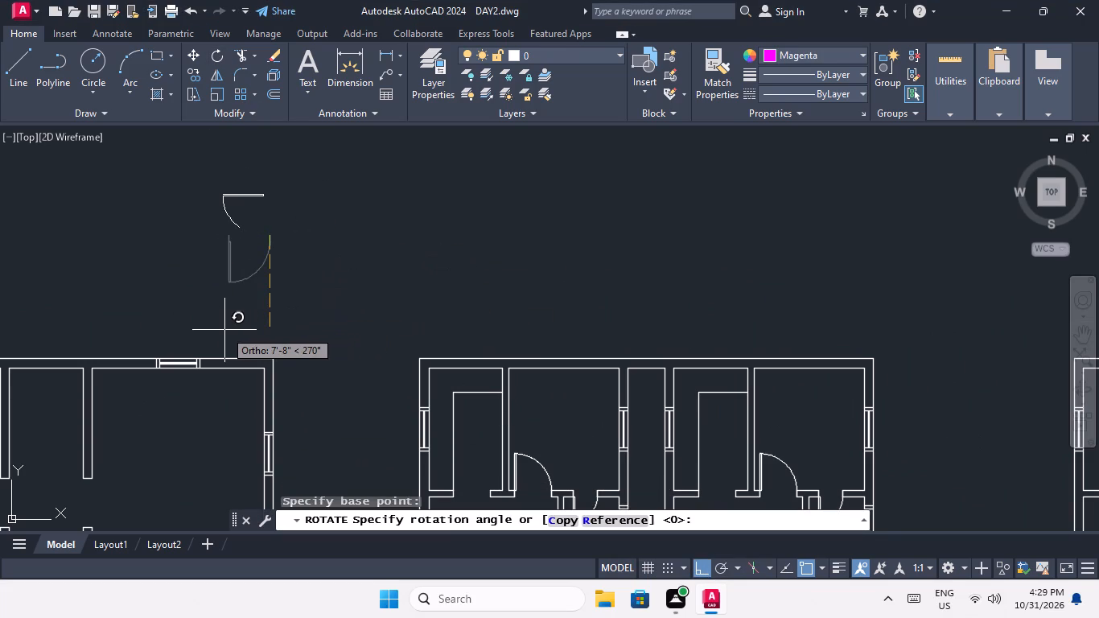
click(224, 328)
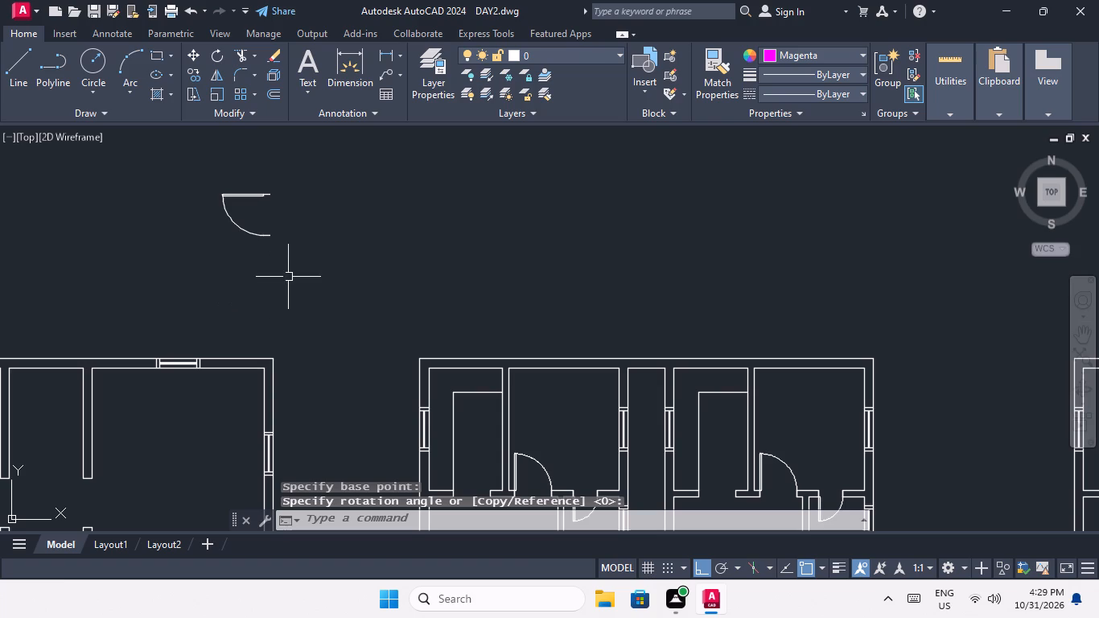
key(Escape)
Turn Ortho off and flip the spare door so its leaf lies along the lower jamb and the arc curves upward.
drag(280, 163, 253, 243)
click(233, 257)
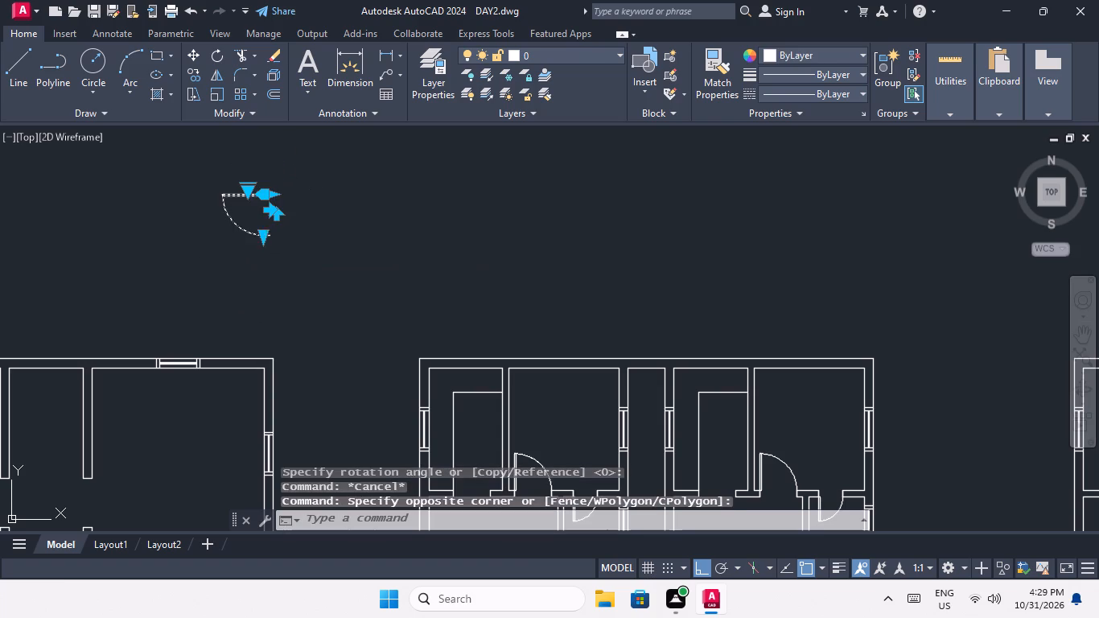
scroll(270, 225, up, 4)
click(707, 568)
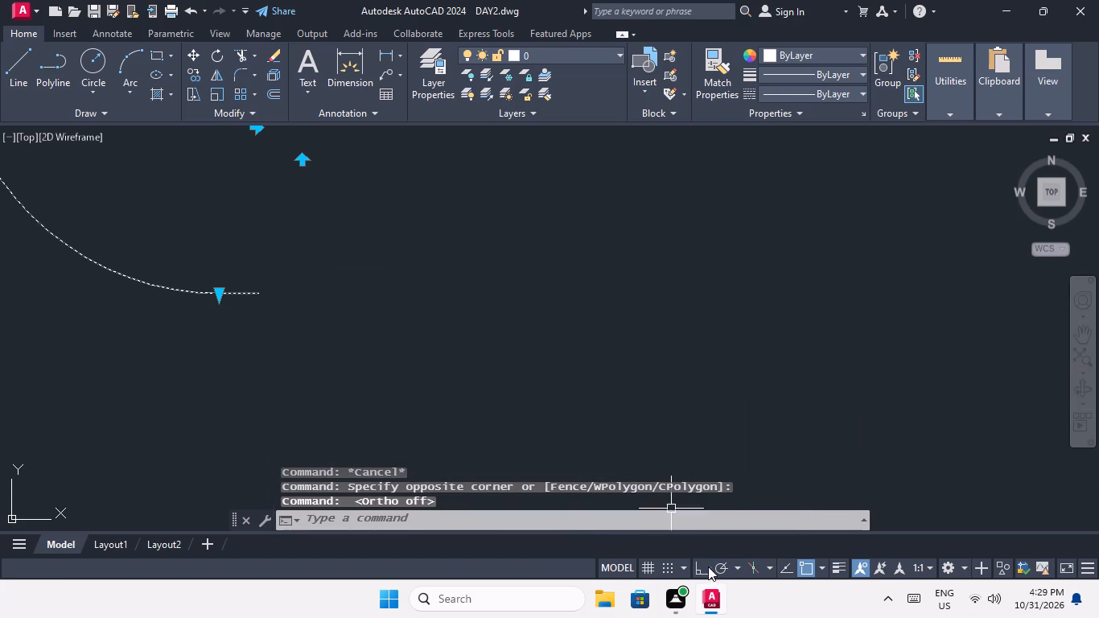
scroll(492, 327, down, 2)
middle_drag(493, 347, 501, 395)
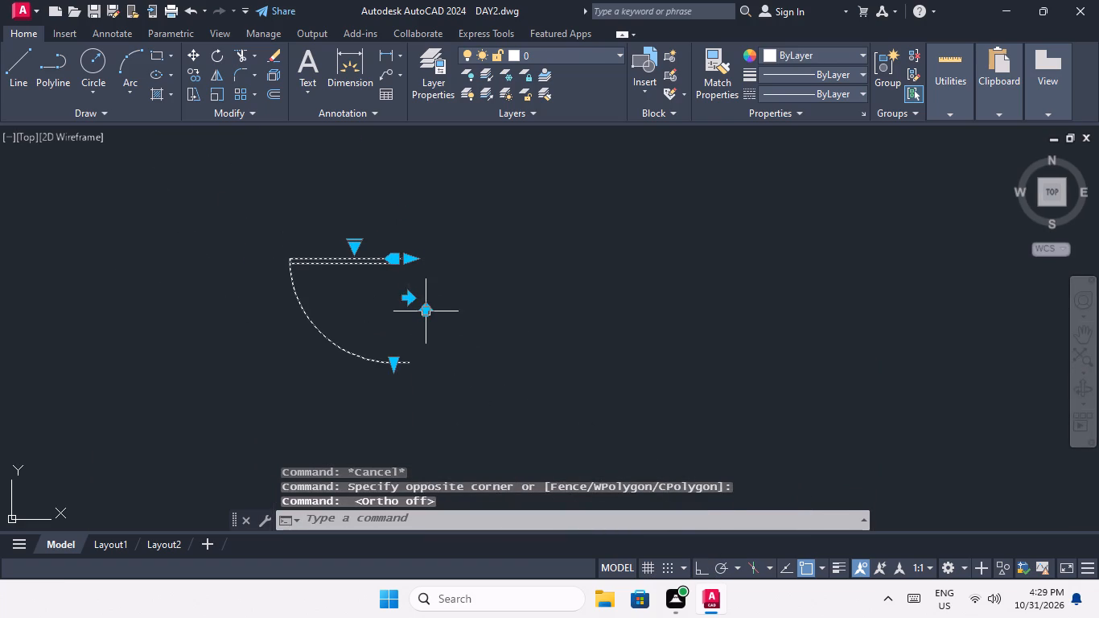
click(428, 315)
Copy the spare door by its lower jamb endpoint to the corridor opening of the fifth-from-last block's top-row left unit.
click(194, 72)
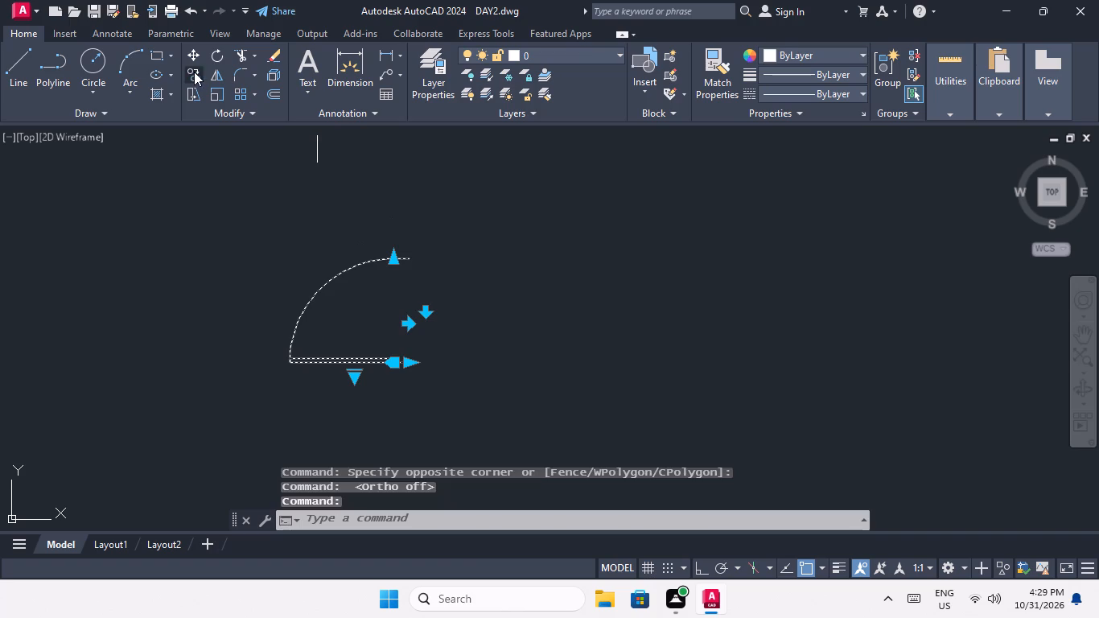
scroll(410, 360, up, 2)
click(406, 369)
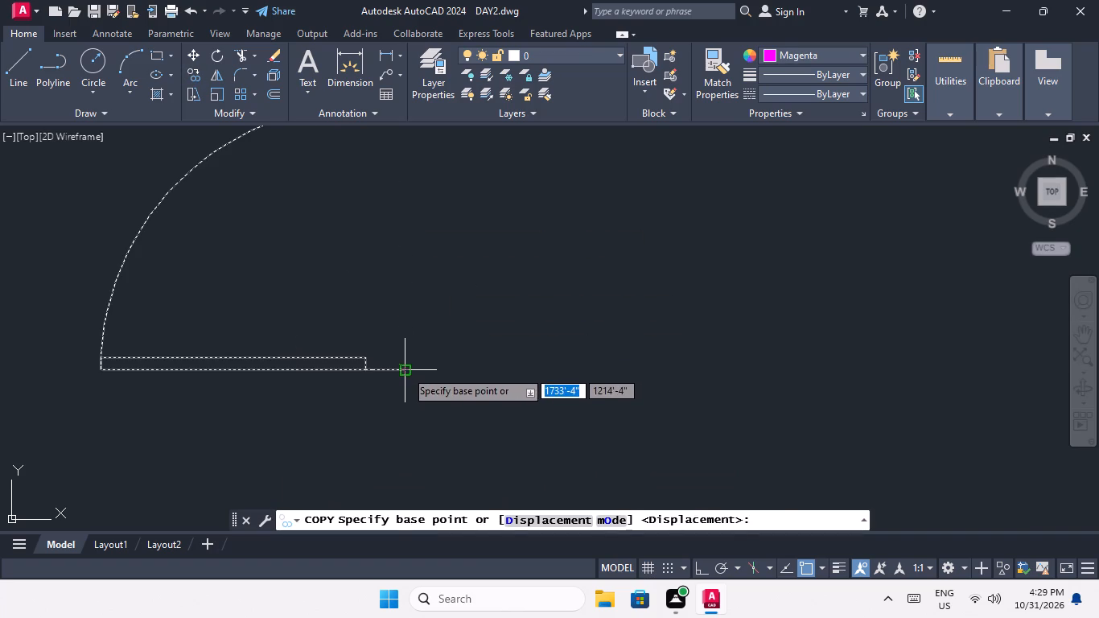
scroll(417, 241, down, 5)
middle_drag(471, 272, 259, 205)
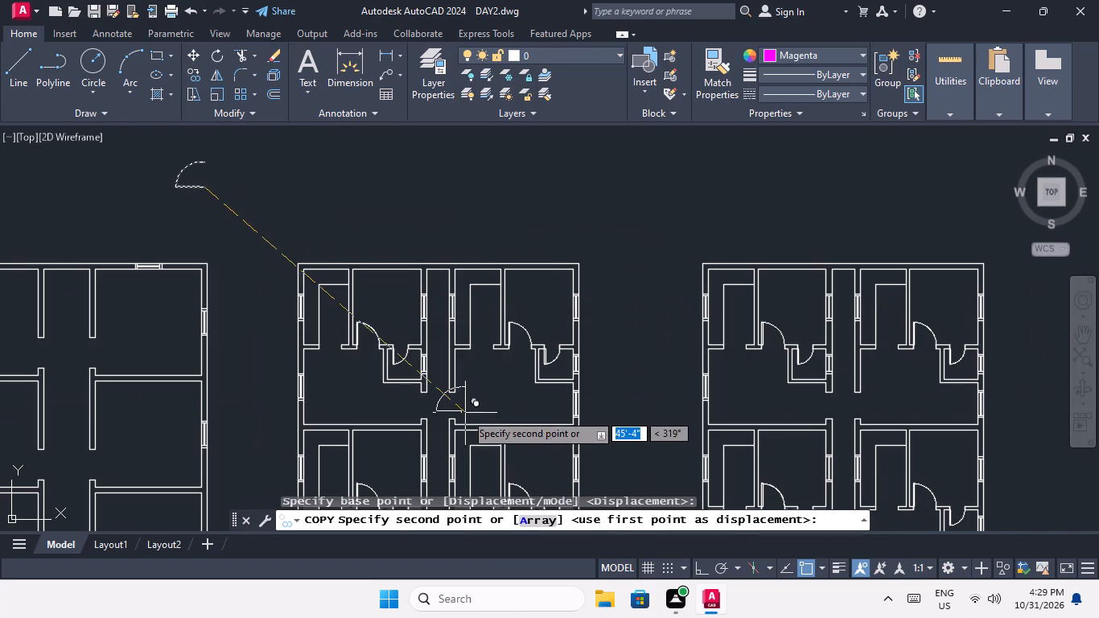
scroll(458, 405, up, 2)
middle_drag(396, 418, 363, 339)
scroll(349, 377, up, 3)
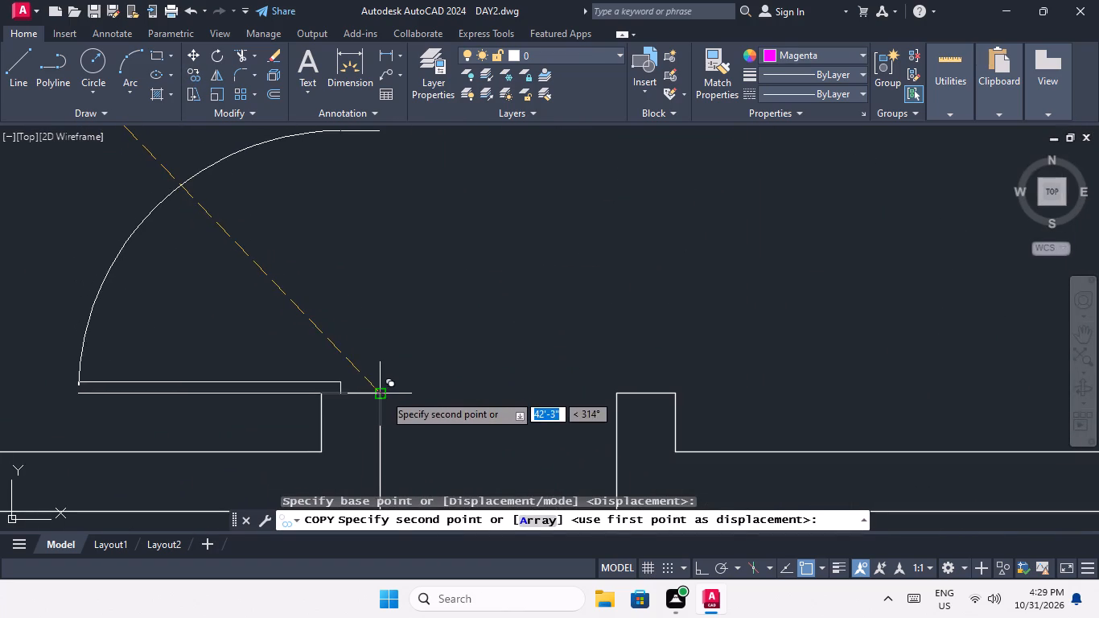
click(384, 393)
Place door copies at the corridor-side corner of the lower jamb in the fifth-from-last block's second-, third- and bottom-row left units.
scroll(384, 336, down, 4)
middle_drag(418, 393, 385, 280)
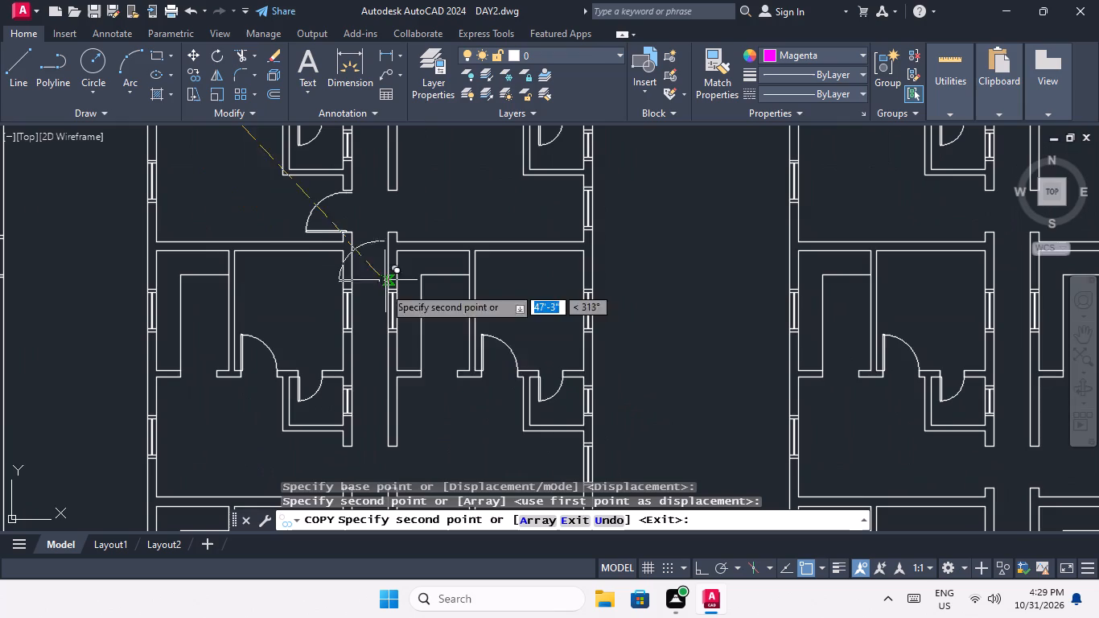
middle_drag(379, 420, 357, 282)
scroll(320, 347, up, 3)
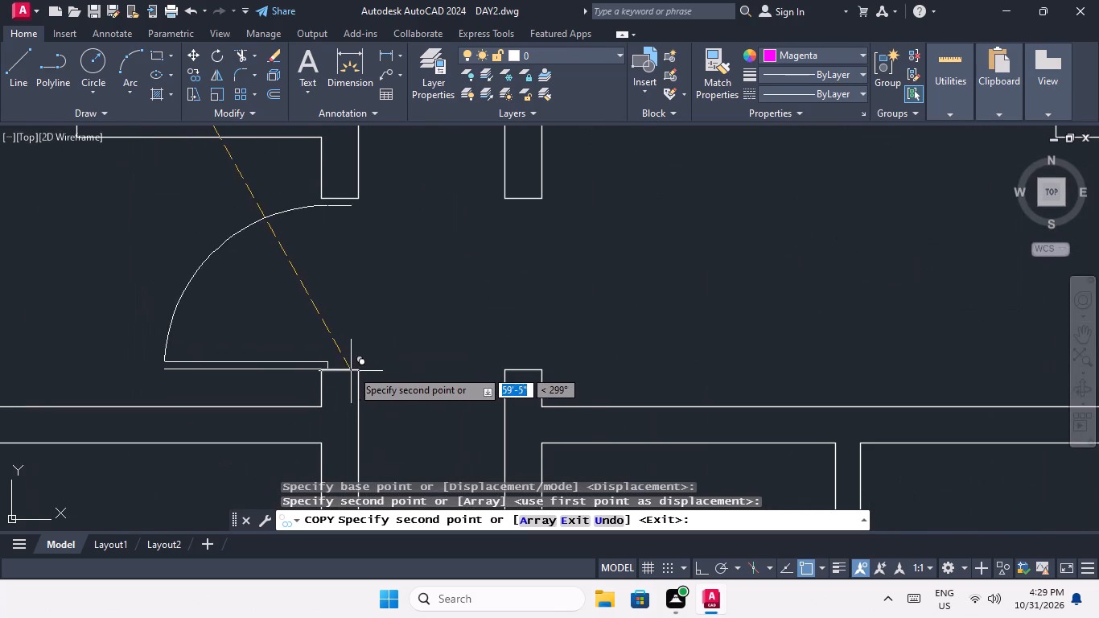
click(360, 371)
scroll(358, 285, down, 3)
middle_drag(361, 344, 325, 215)
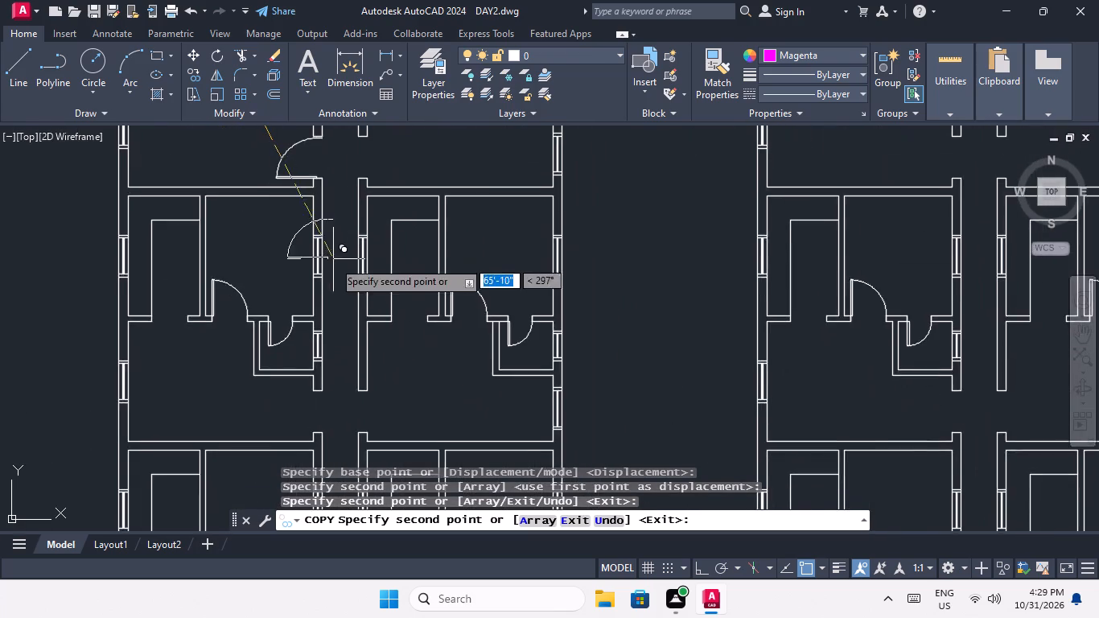
scroll(333, 267, down, 2)
scroll(338, 326, up, 4)
click(282, 365)
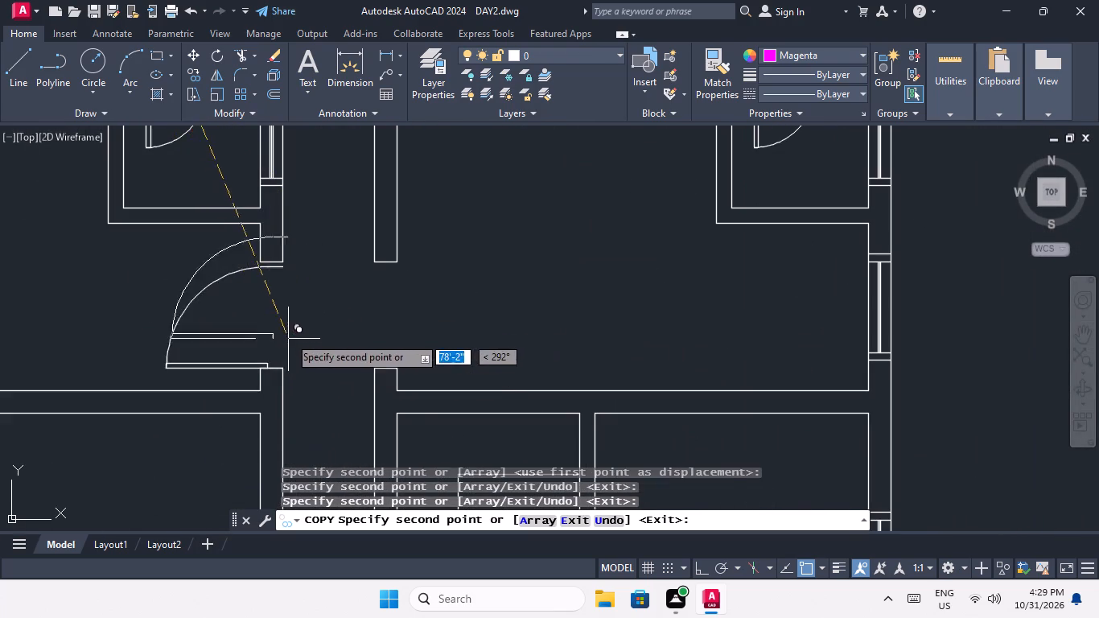
scroll(297, 307, down, 3)
middle_drag(302, 340, 289, 272)
scroll(283, 415, up, 4)
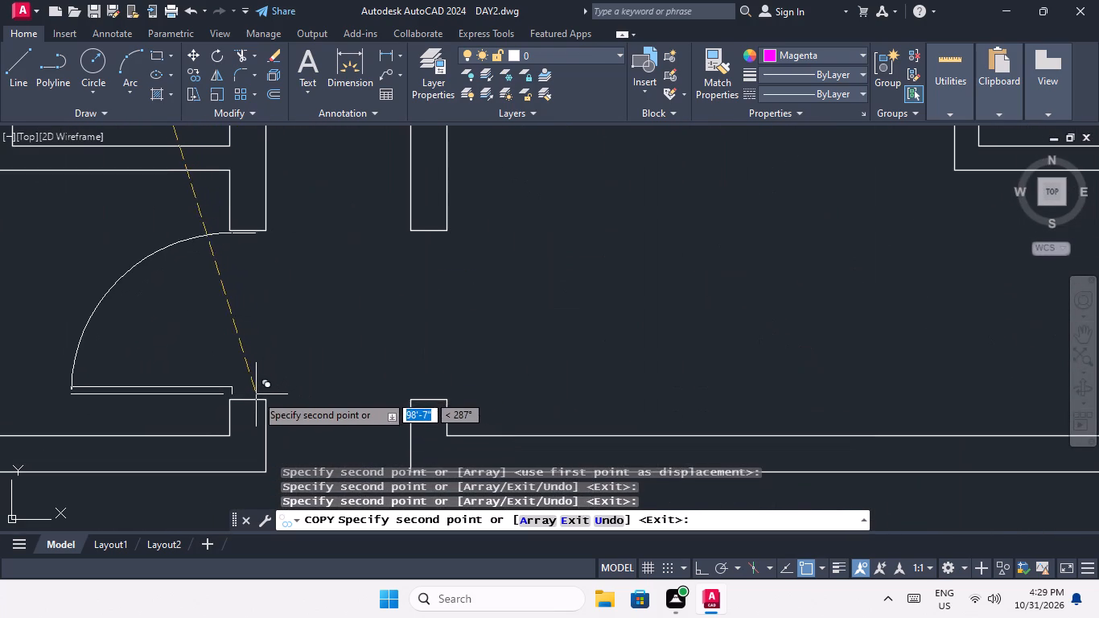
click(268, 400)
Place door copies in the corridor openings of the fourth-from-last block's bottom- and third-row left units, at the lower jamb's corridor-side corner.
scroll(277, 368, down, 4)
middle_drag(393, 352, 286, 434)
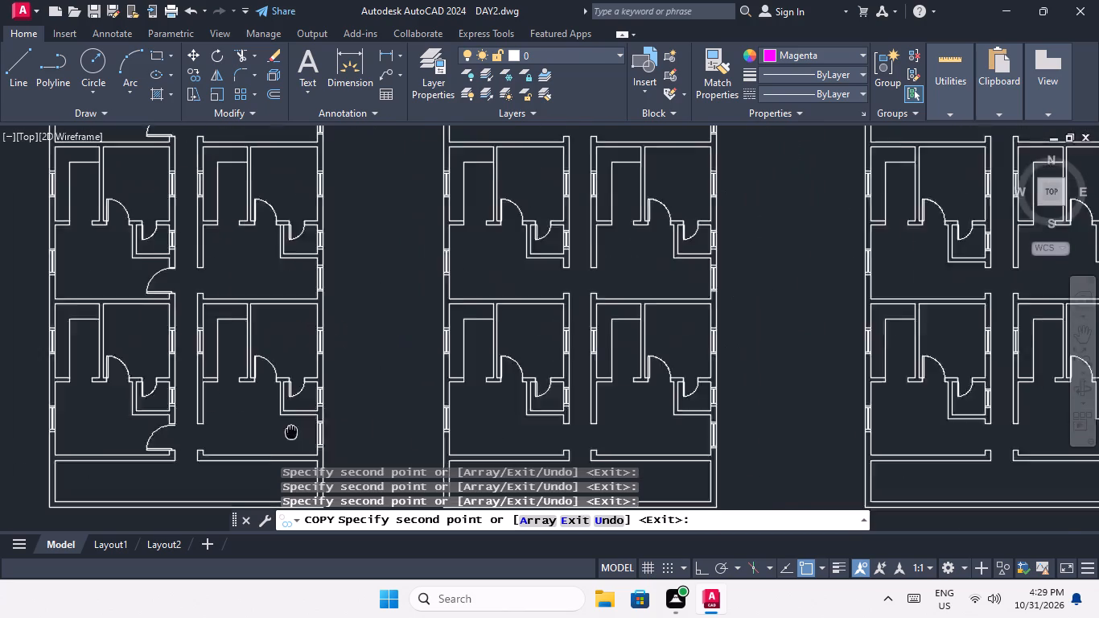
middle_drag(286, 434, 196, 453)
middle_drag(427, 410, 192, 277)
scroll(218, 315, up, 3)
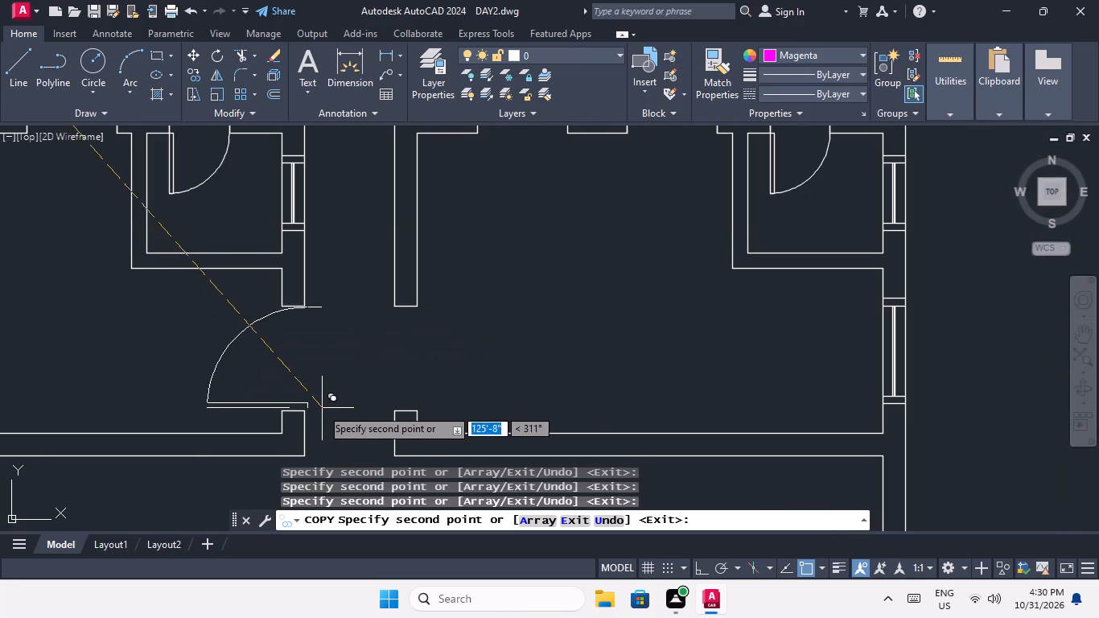
click(304, 411)
scroll(315, 321, down, 2)
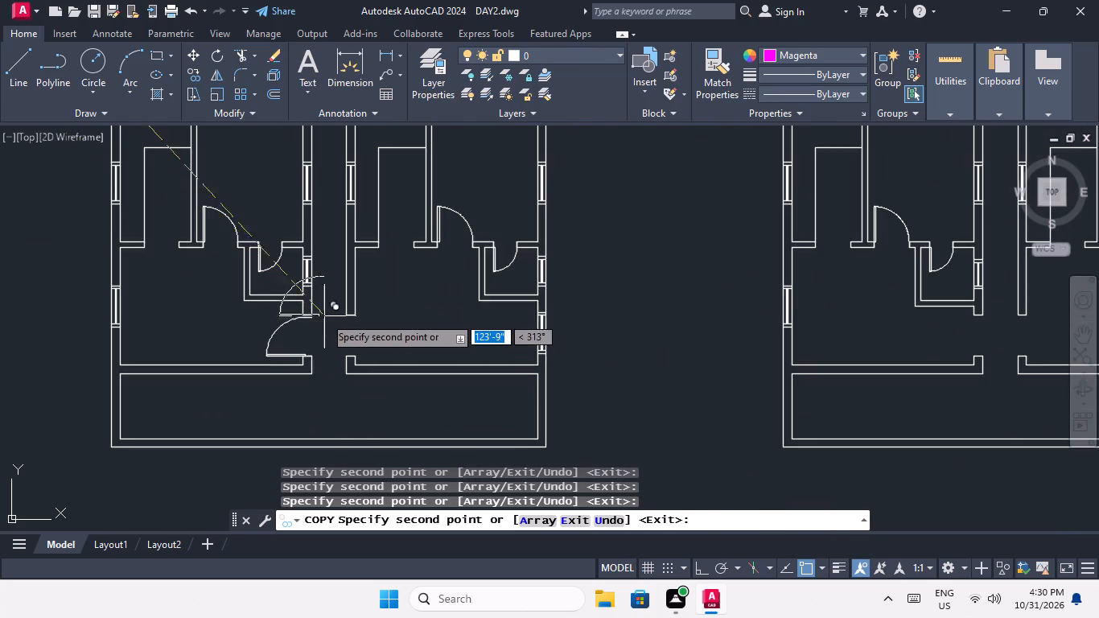
middle_drag(327, 286, 335, 439)
scroll(305, 229, up, 3)
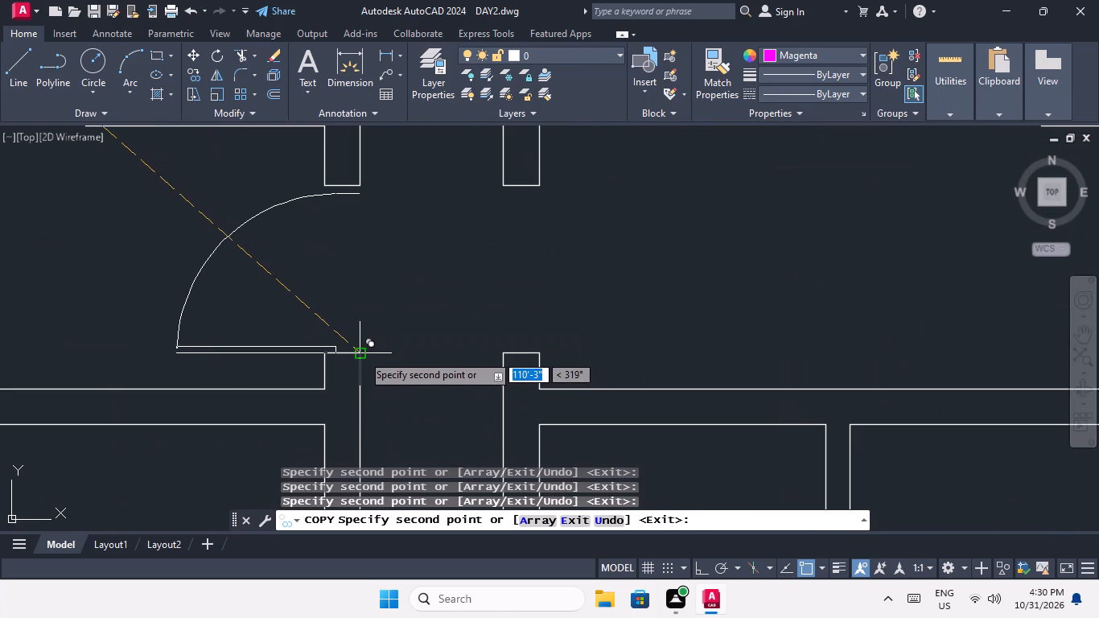
click(362, 353)
Place door copies in the corridor openings of the fourth-from-last block's second- and top-row left units, at the lower jamb's corridor-side corner.
scroll(377, 311, down, 1)
middle_drag(379, 328, 366, 470)
scroll(363, 344, down, 3)
middle_drag(366, 324, 340, 443)
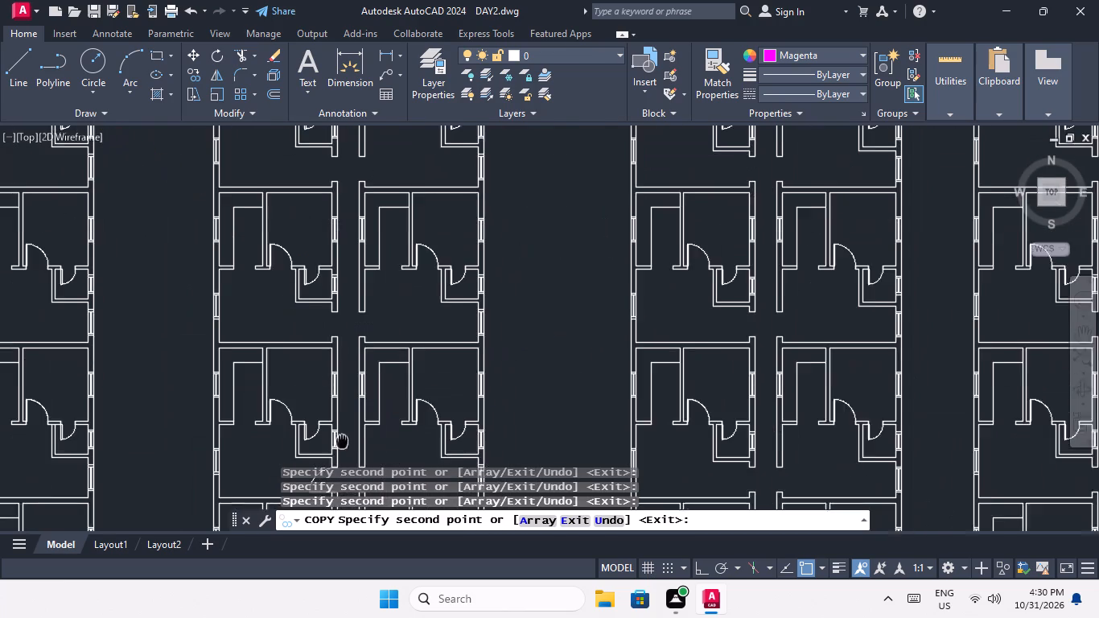
middle_drag(340, 443, 340, 444)
scroll(320, 321, up, 3)
click(381, 402)
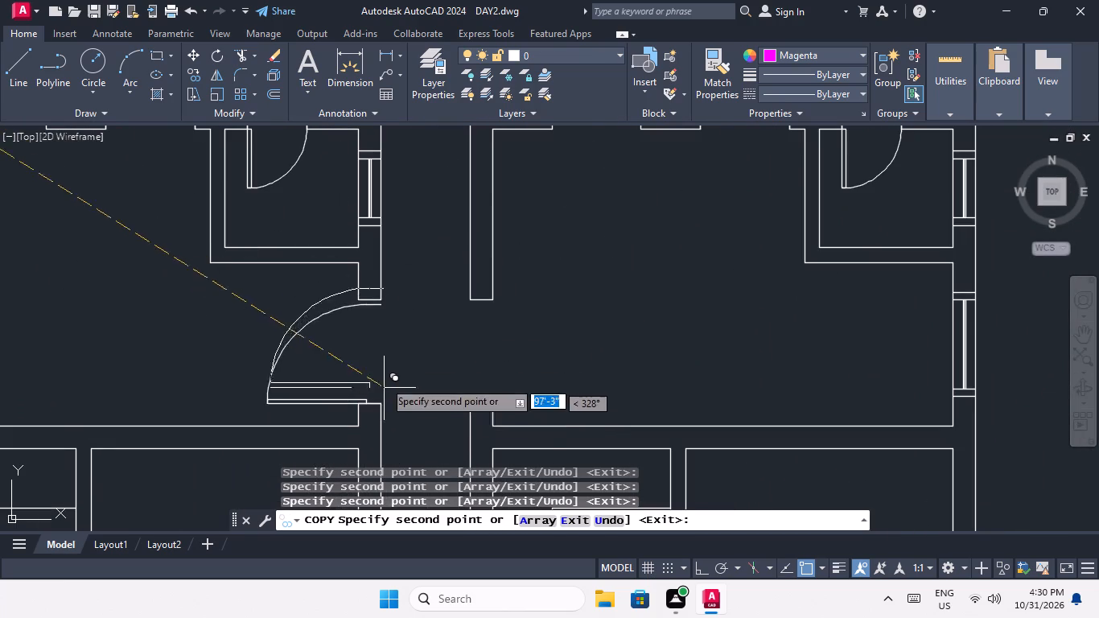
scroll(389, 329, down, 2)
middle_drag(389, 340, 364, 463)
middle_drag(366, 292, 356, 403)
scroll(348, 332, up, 3)
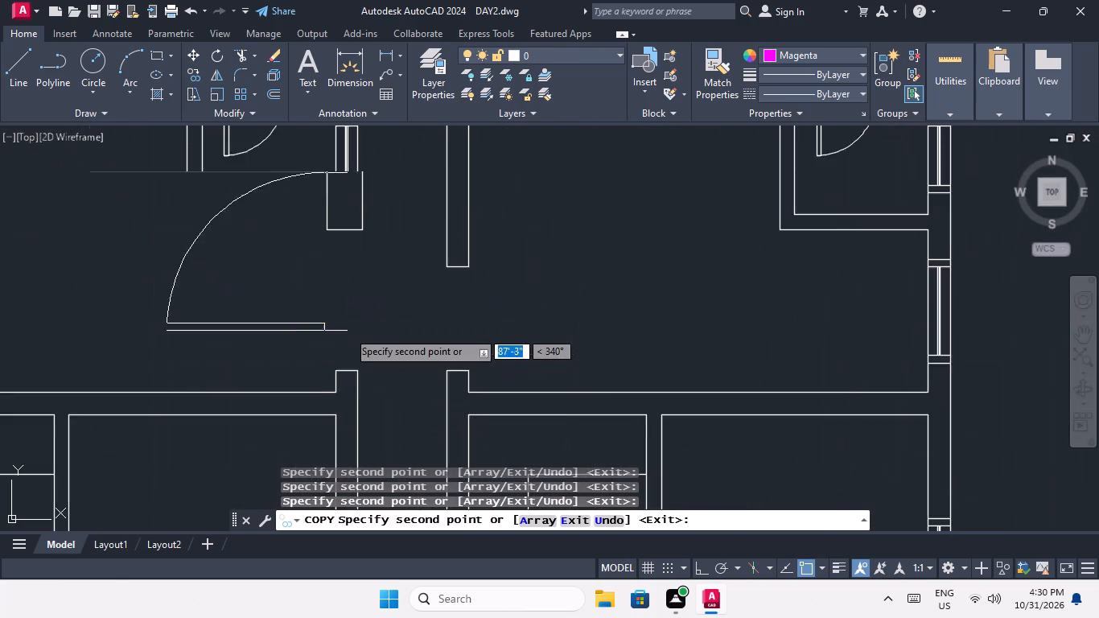
click(363, 396)
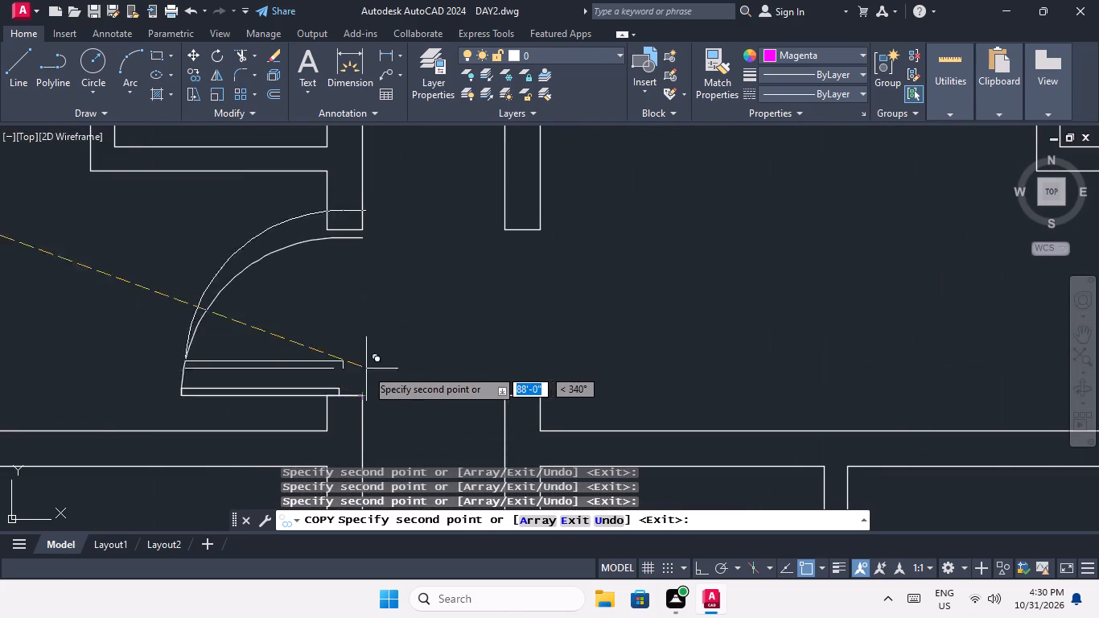
Place door copies in the corridor openings of the third-from-last block's top- and second-row left units, at the lower jamb's corridor-side corner.
scroll(373, 332, down, 2)
middle_drag(364, 376, 336, 476)
middle_drag(348, 352, 314, 488)
middle_drag(373, 408, 281, 259)
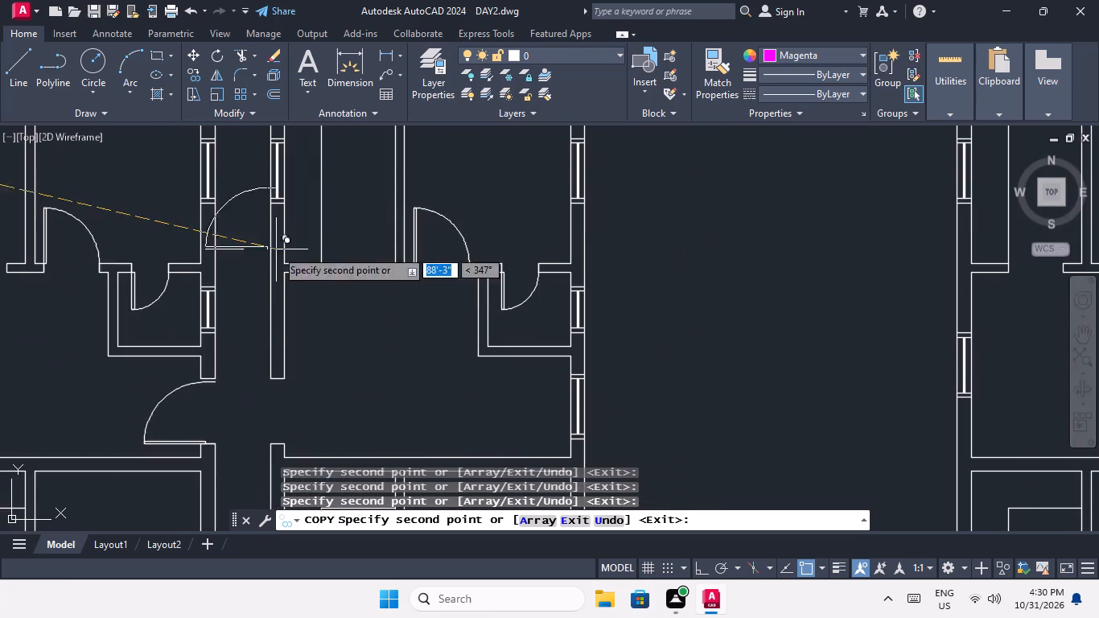
scroll(282, 301, down, 3)
scroll(563, 328, up, 4)
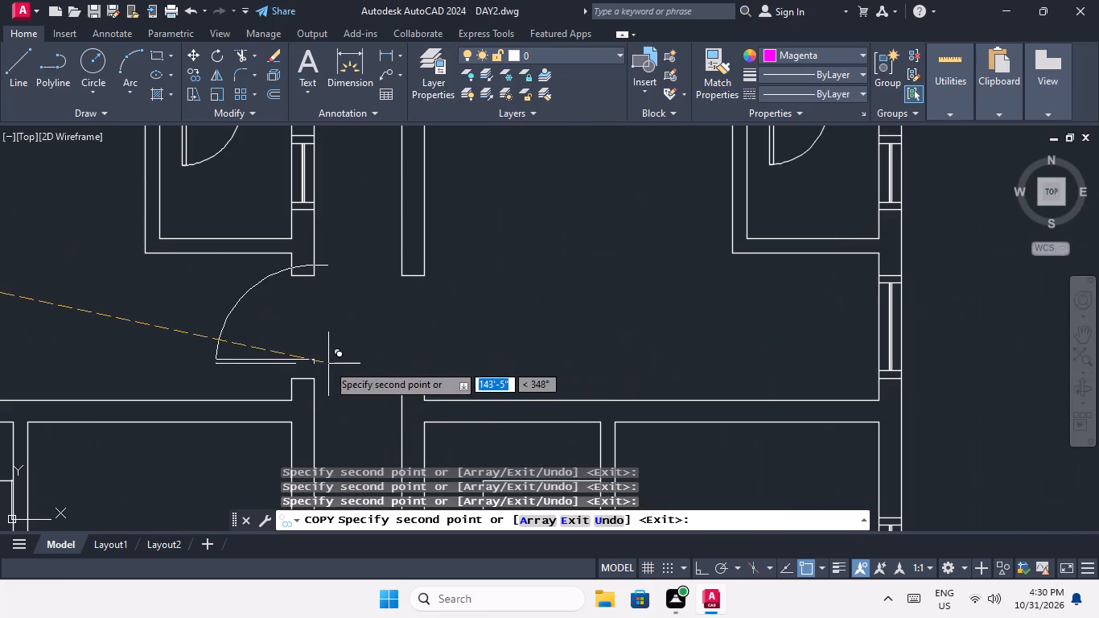
click(317, 378)
scroll(318, 319, down, 3)
middle_drag(316, 324, 285, 206)
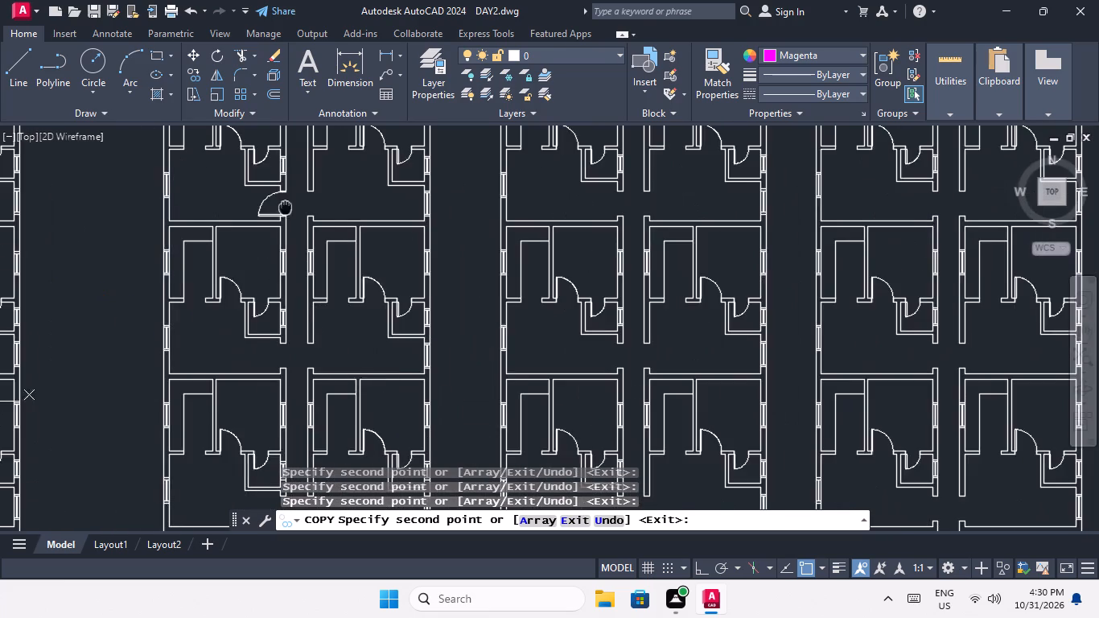
scroll(307, 374, up, 3)
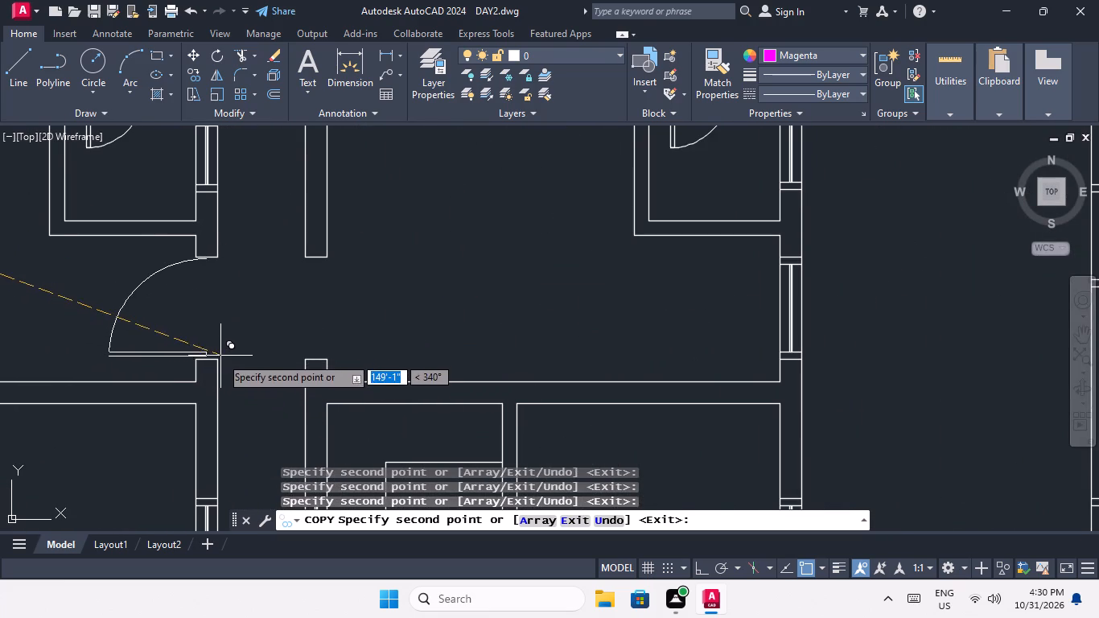
click(220, 360)
Place door copies in the corridor openings of the third-from-last block's third- and bottom-row left units, at the lower jamb's corridor-side corner.
scroll(229, 298, down, 3)
middle_drag(239, 339, 220, 238)
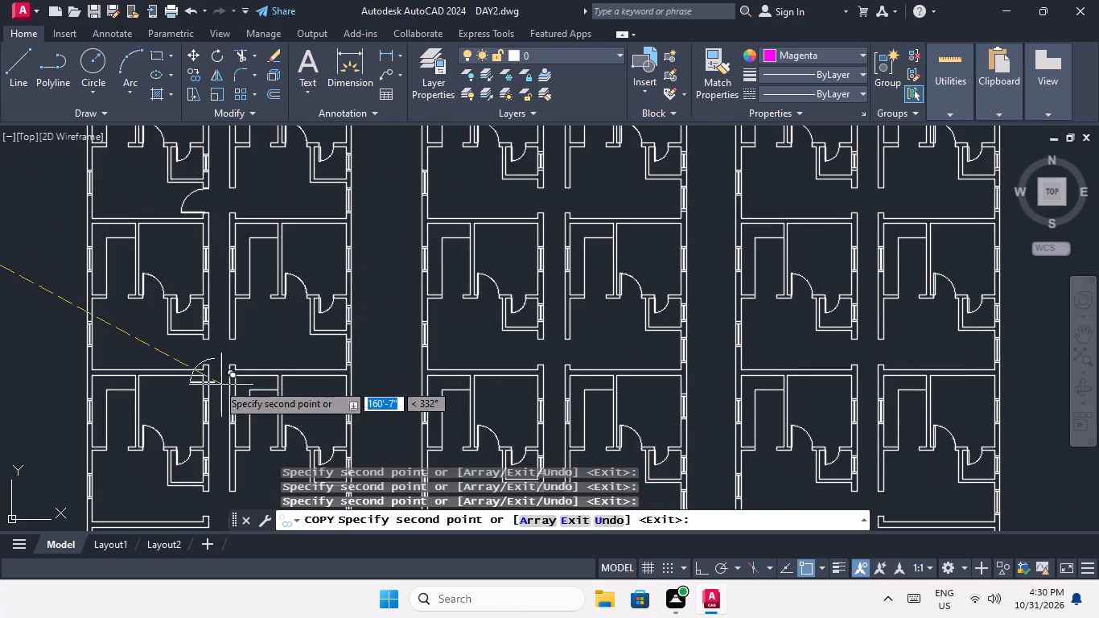
scroll(211, 376, up, 3)
click(199, 339)
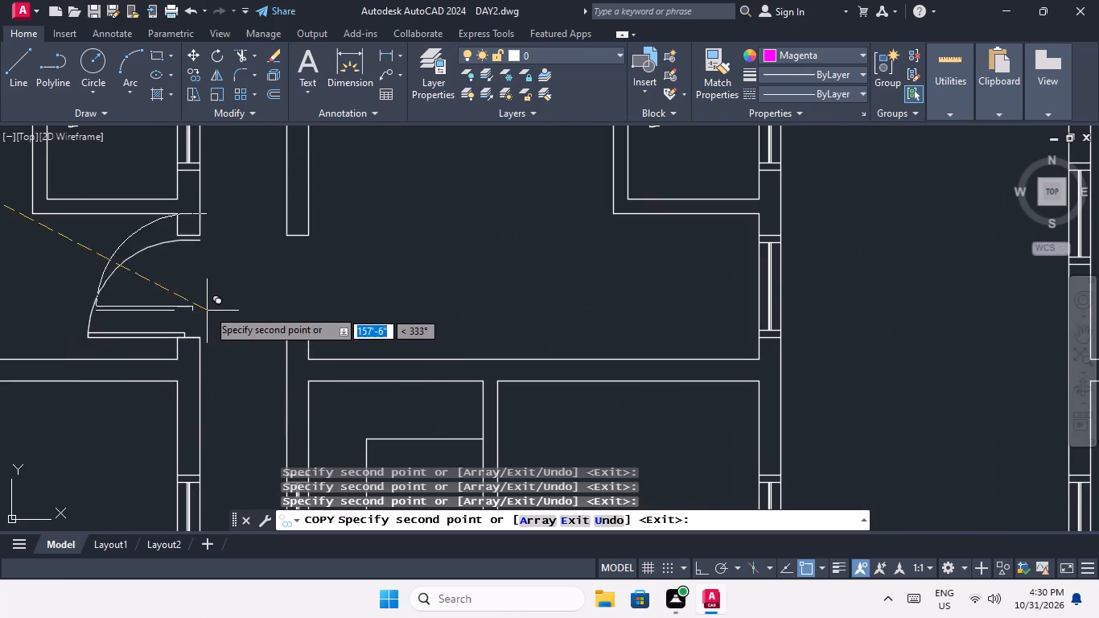
scroll(211, 295, down, 3)
middle_drag(211, 367, 200, 268)
scroll(190, 360, up, 4)
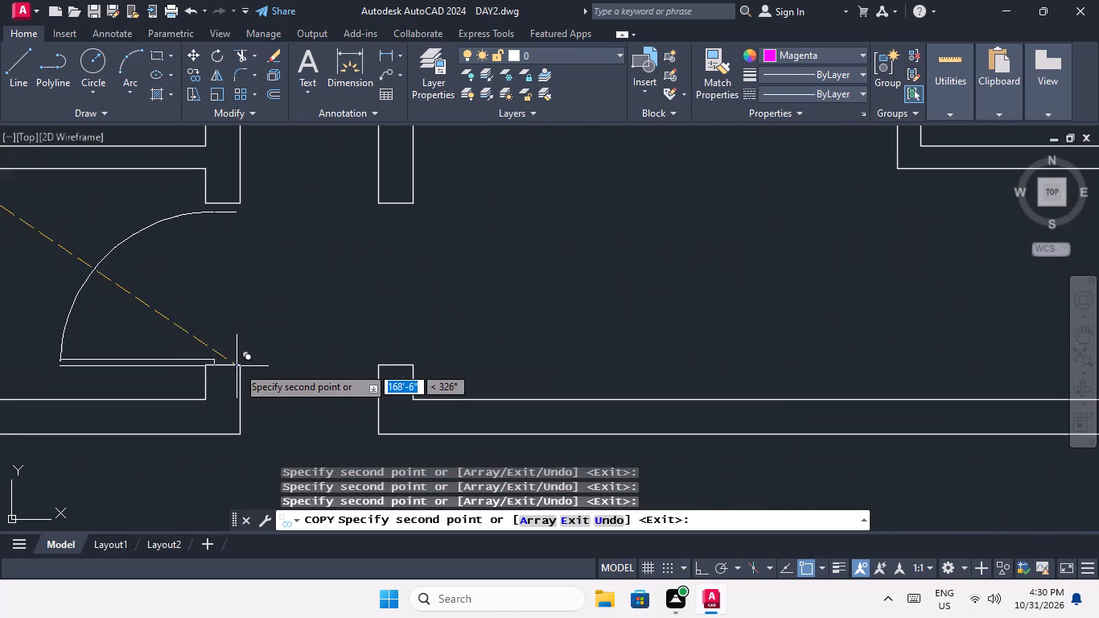
click(241, 366)
Place door copies in the corridor openings of the second-from-last block's bottom- and third-row left units, at the lower jamb's corridor-side corner.
scroll(242, 319, down, 4)
middle_drag(255, 321, 86, 419)
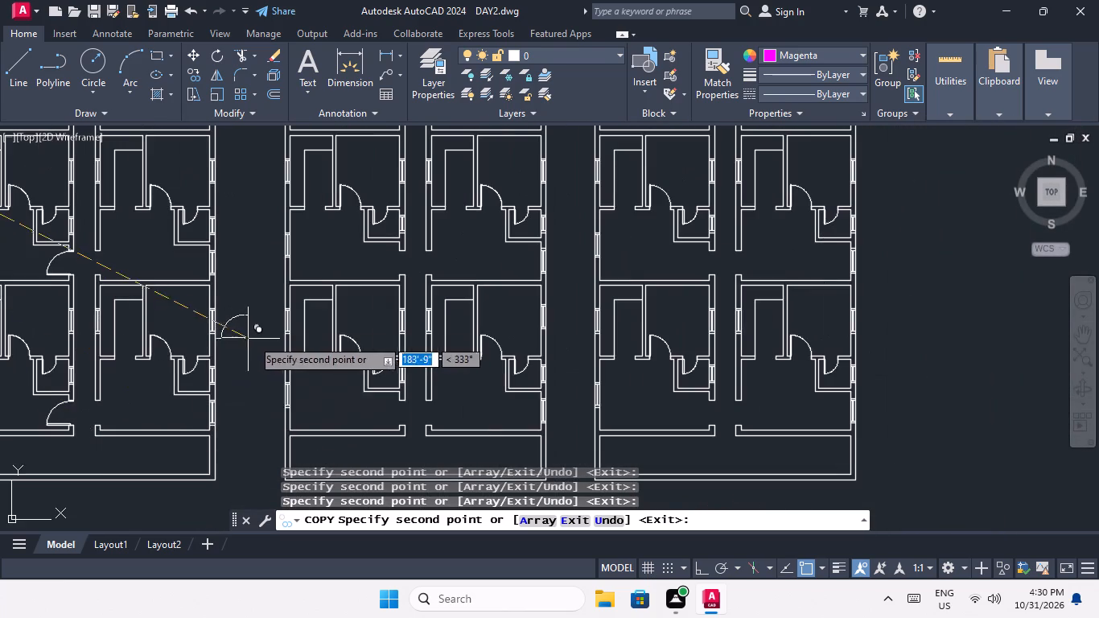
middle_drag(253, 339, 8, 324)
scroll(159, 395, up, 3)
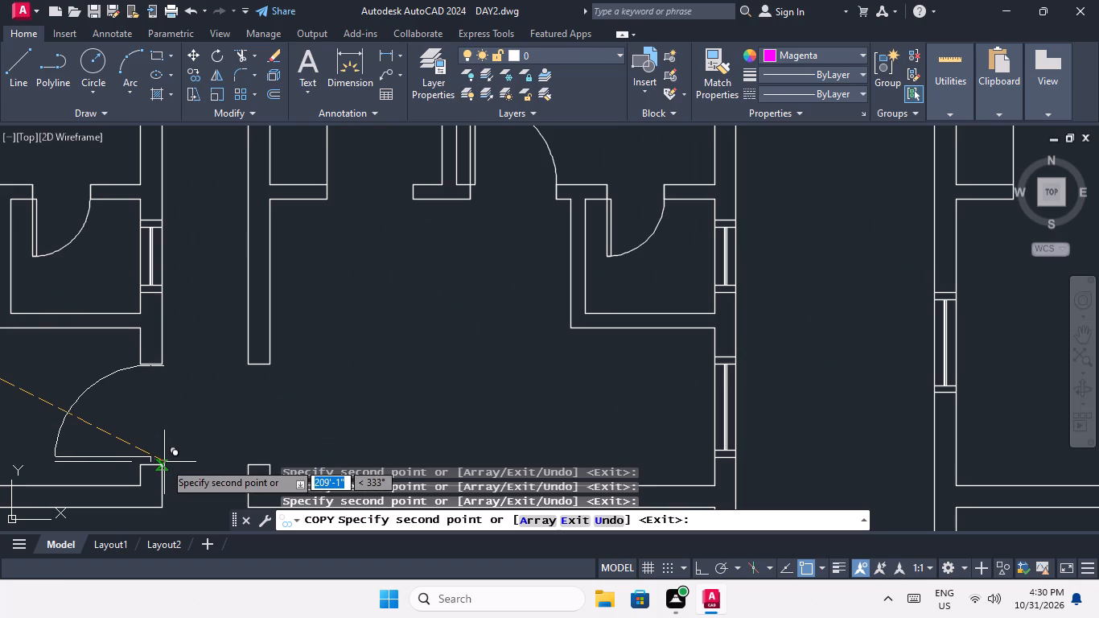
click(163, 468)
middle_drag(177, 382, 179, 481)
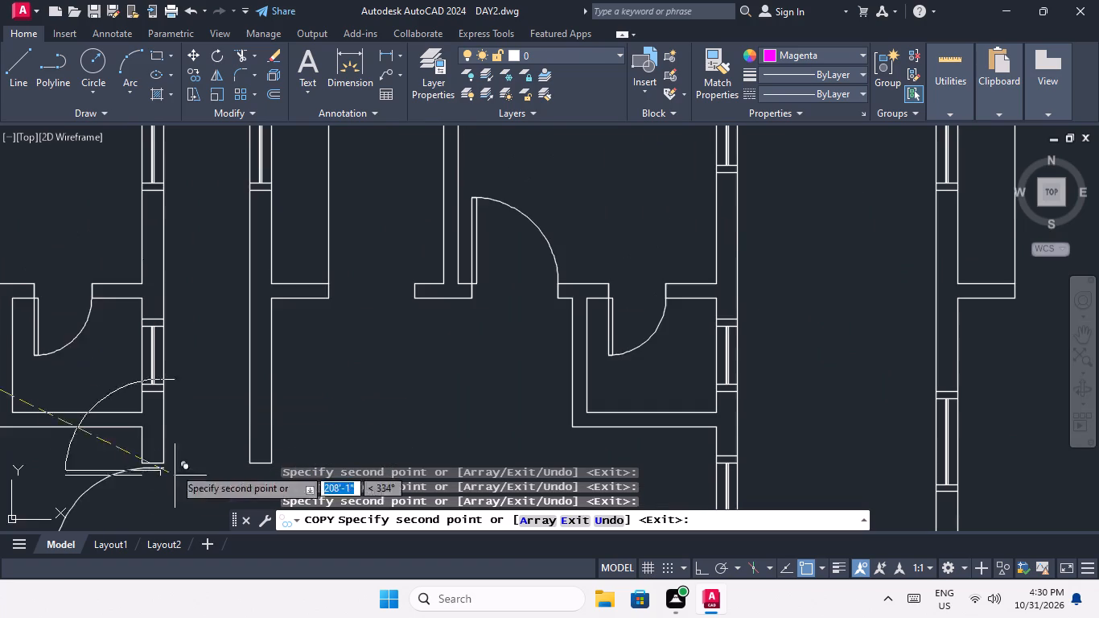
scroll(175, 371, down, 2)
middle_drag(175, 377, 179, 465)
scroll(167, 286, up, 3)
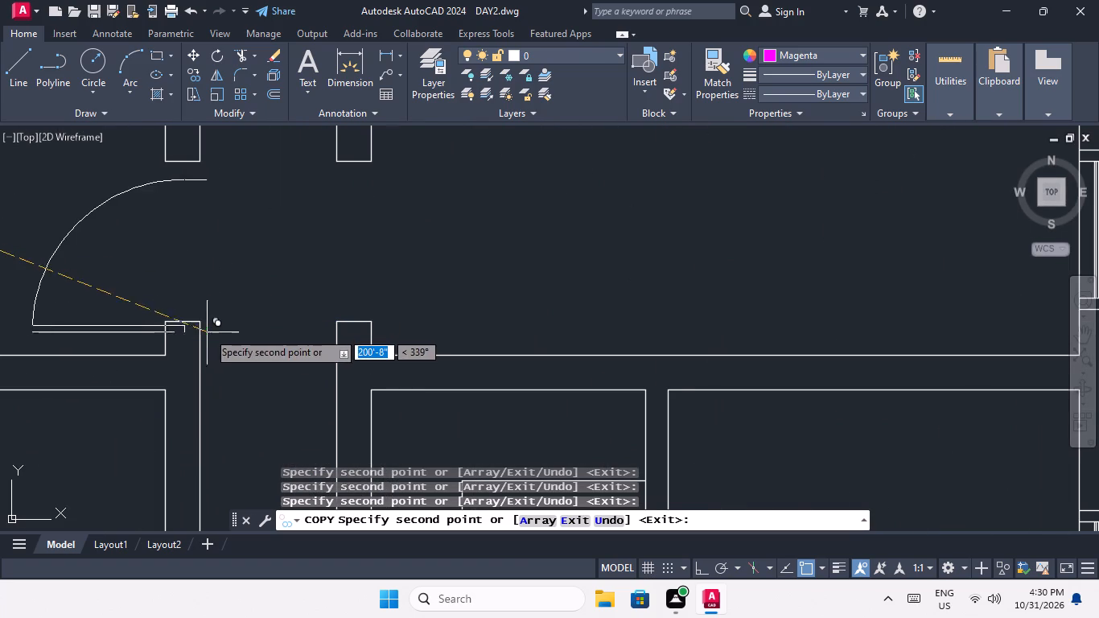
click(198, 320)
Place door copies in the corridor openings of the second-from-last block's second- and top-row left units, at the lower jamb's corridor-side corner.
scroll(224, 295, down, 3)
middle_drag(226, 299, 204, 477)
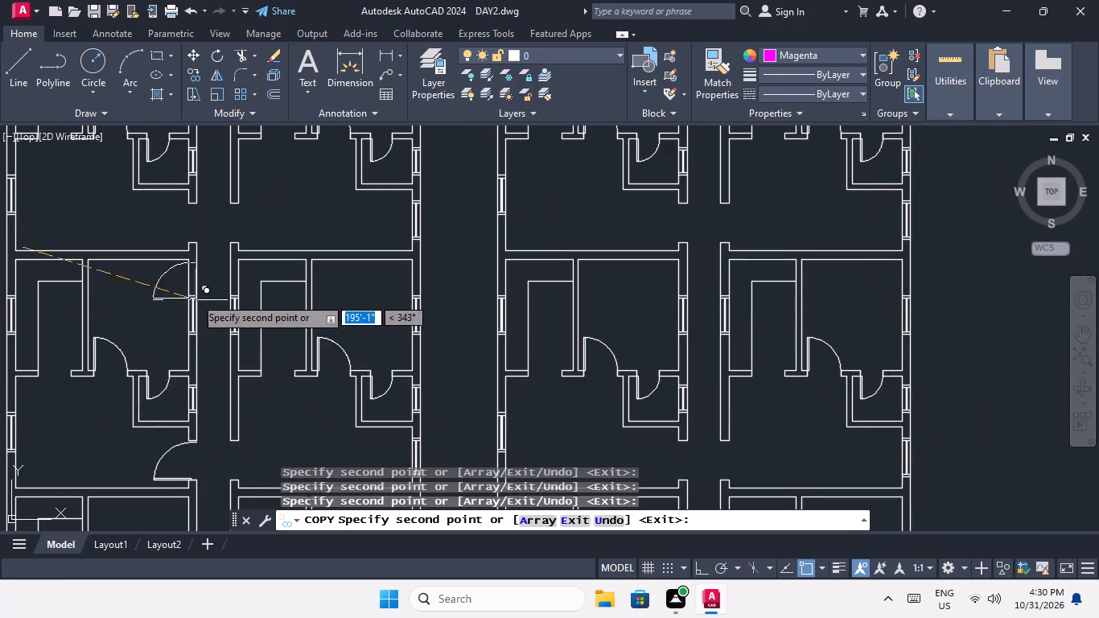
middle_drag(191, 319, 184, 390)
scroll(175, 301, up, 4)
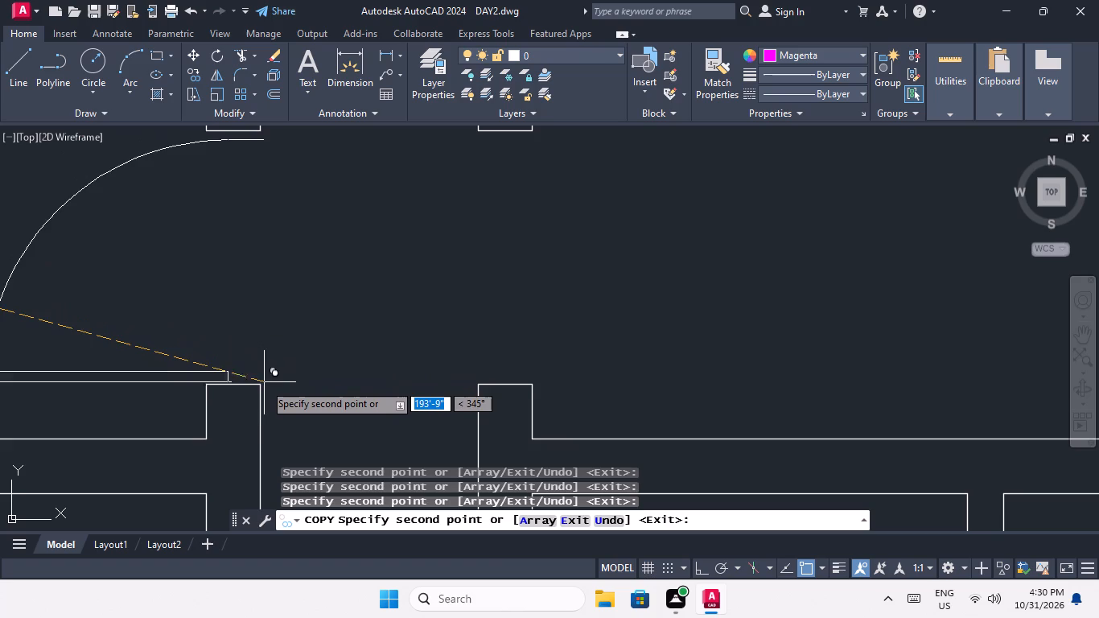
click(257, 386)
scroll(280, 335, down, 4)
middle_drag(280, 332, 225, 501)
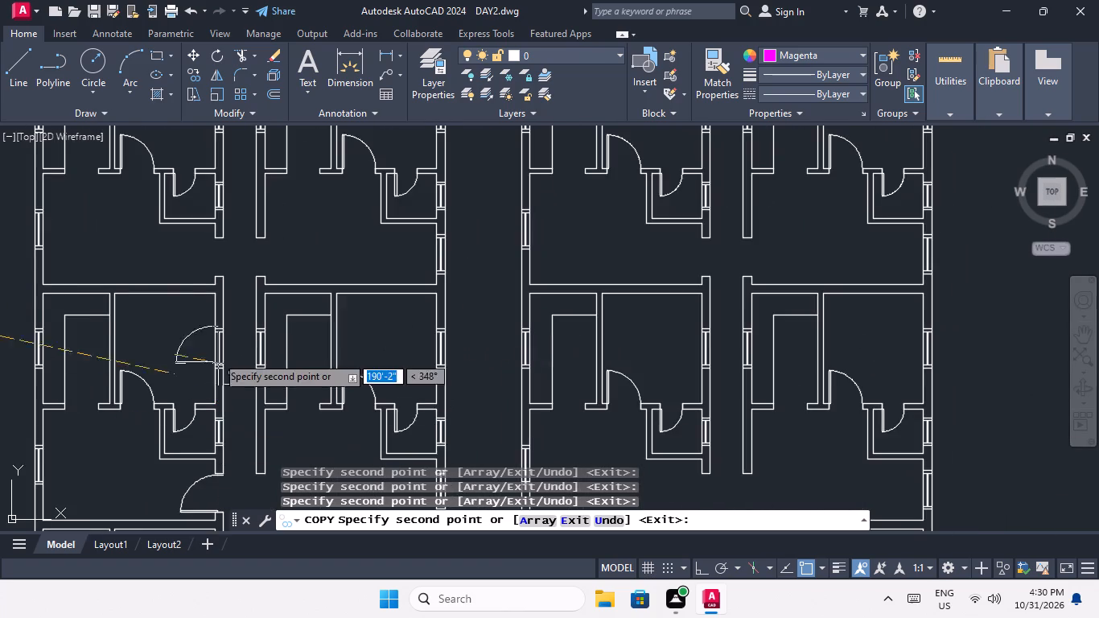
middle_drag(216, 332, 208, 418)
scroll(209, 365, up, 2)
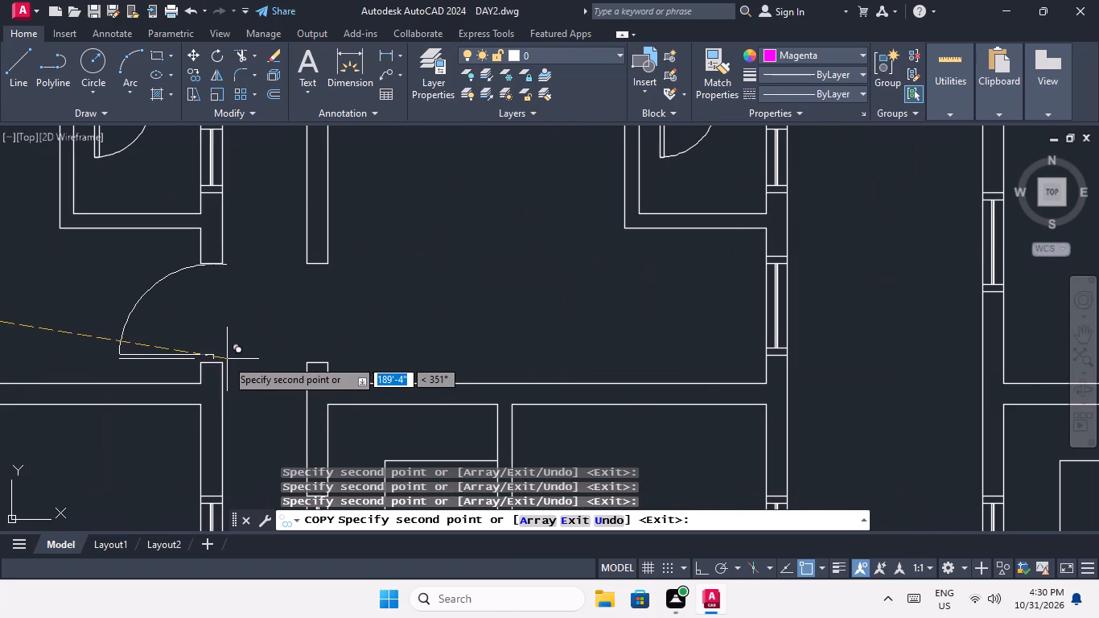
click(220, 362)
Place door copies in the corridor openings of the last block's top- and second-row left units, at the lower jamb's corridor-side corner.
scroll(227, 336, down, 2)
middle_drag(294, 338, 94, 398)
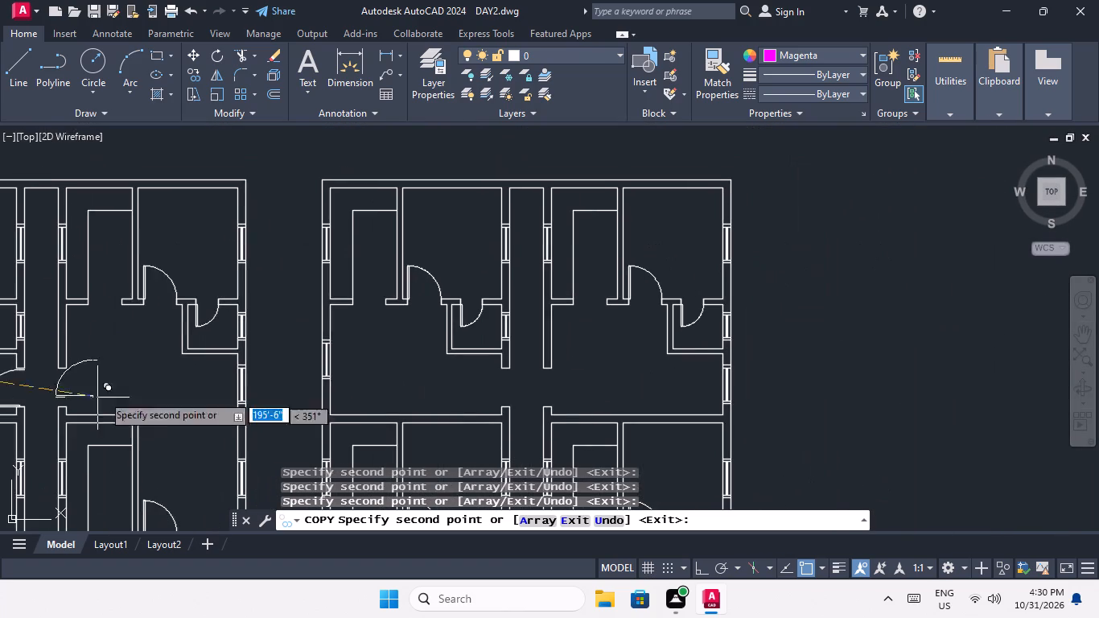
middle_drag(485, 378, 307, 357)
scroll(353, 372, up, 3)
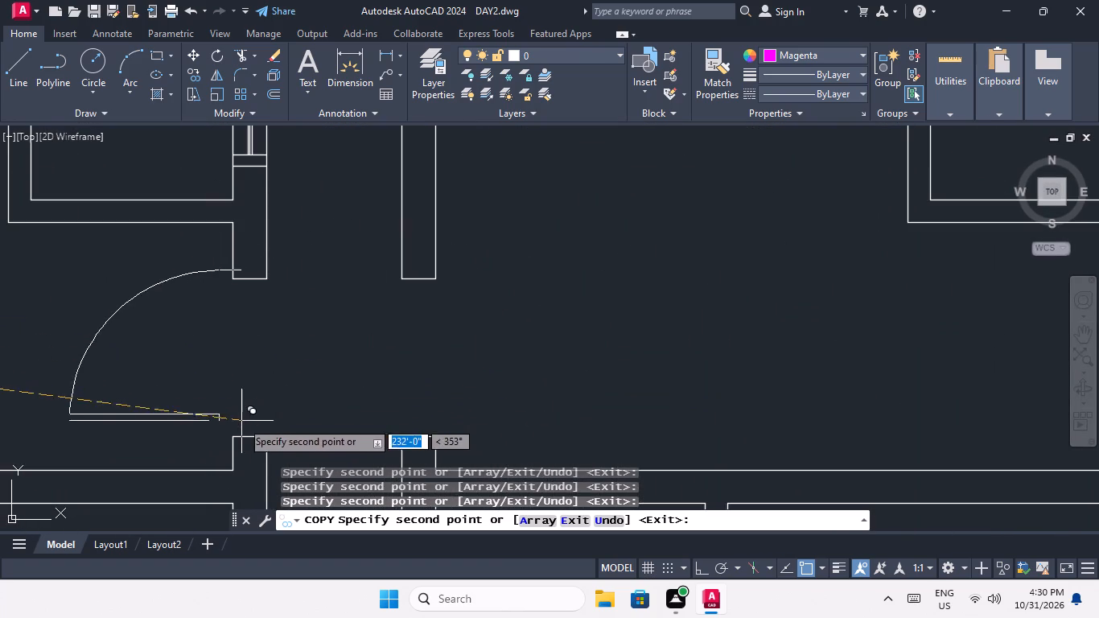
click(268, 435)
scroll(270, 355, down, 4)
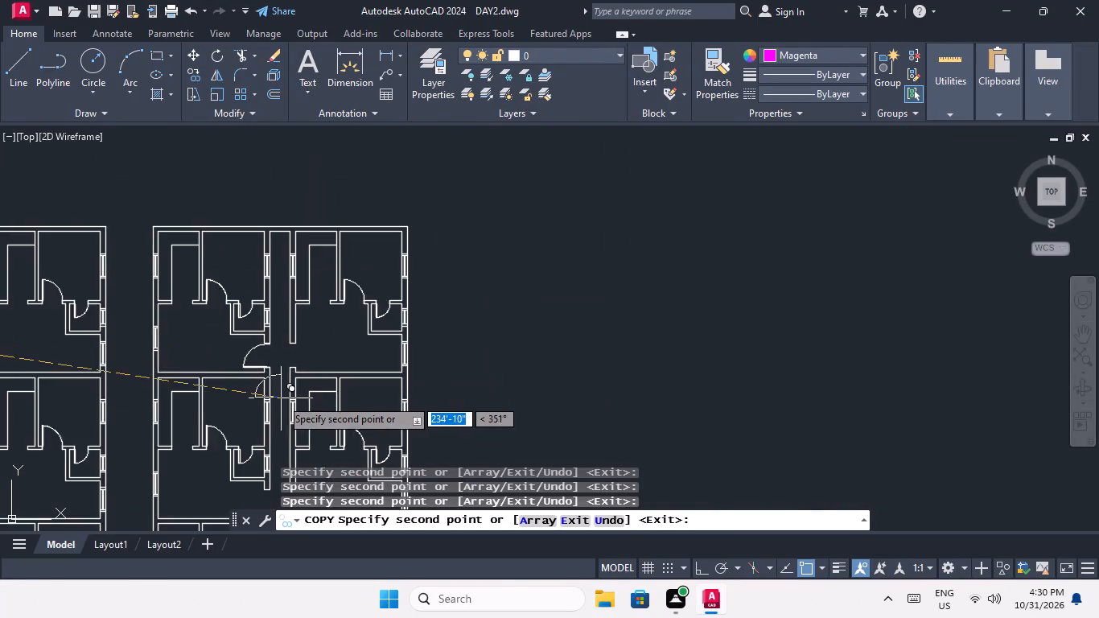
middle_drag(279, 398, 216, 282)
scroll(212, 398, up, 3)
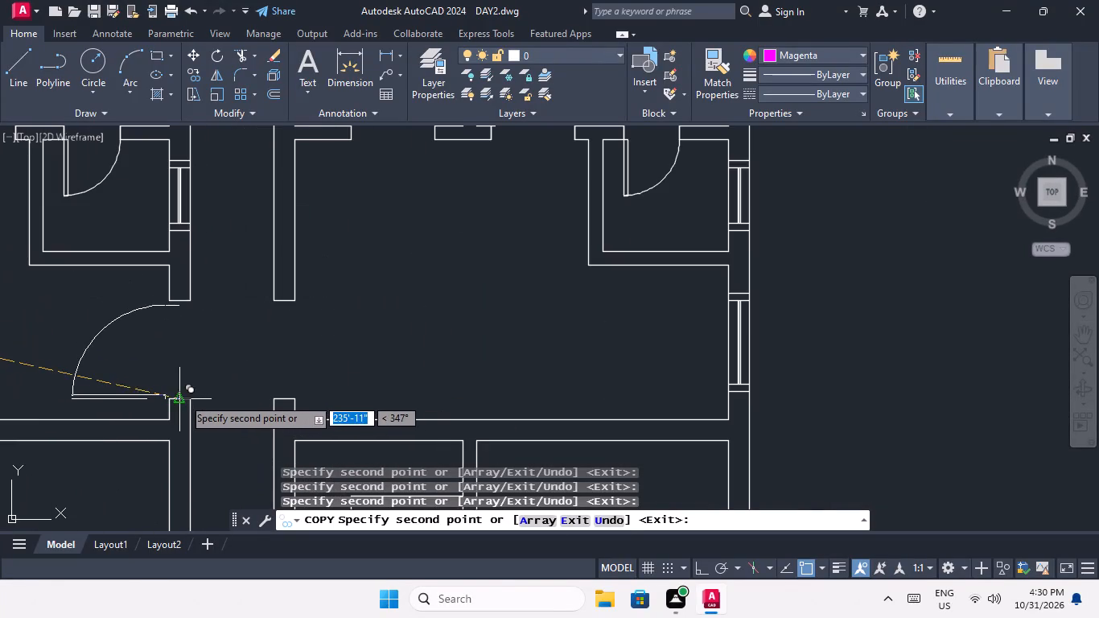
click(191, 398)
Place door copies at the lower jamb's corridor-side corner in the last block's third- and bottom-row left units, and finish copying.
scroll(208, 324, down, 3)
middle_drag(201, 403, 200, 342)
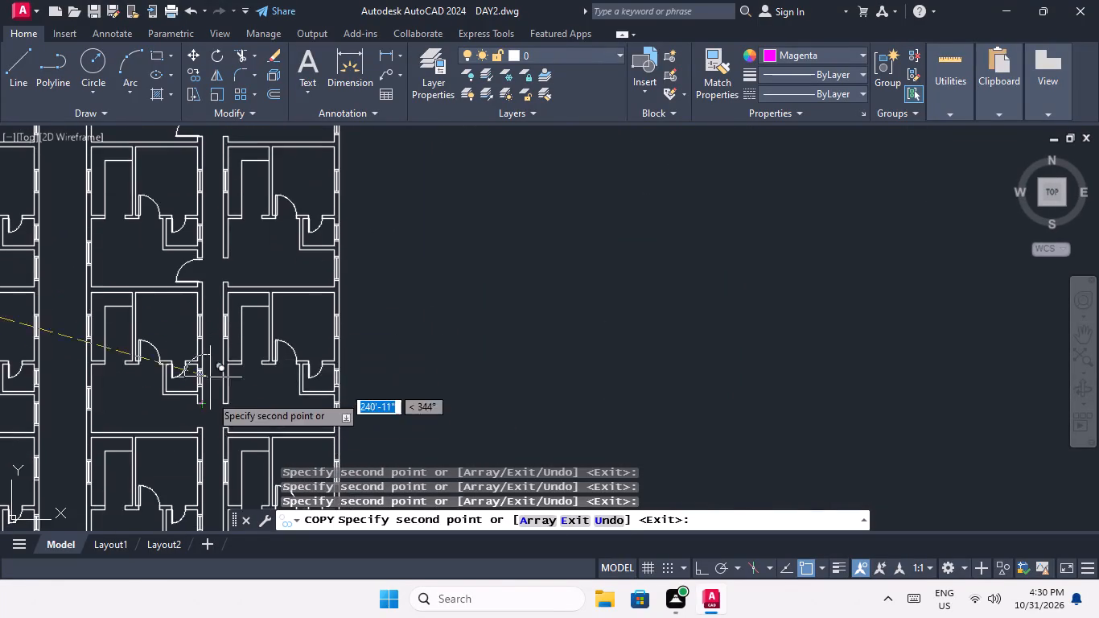
scroll(204, 426, up, 3)
click(191, 440)
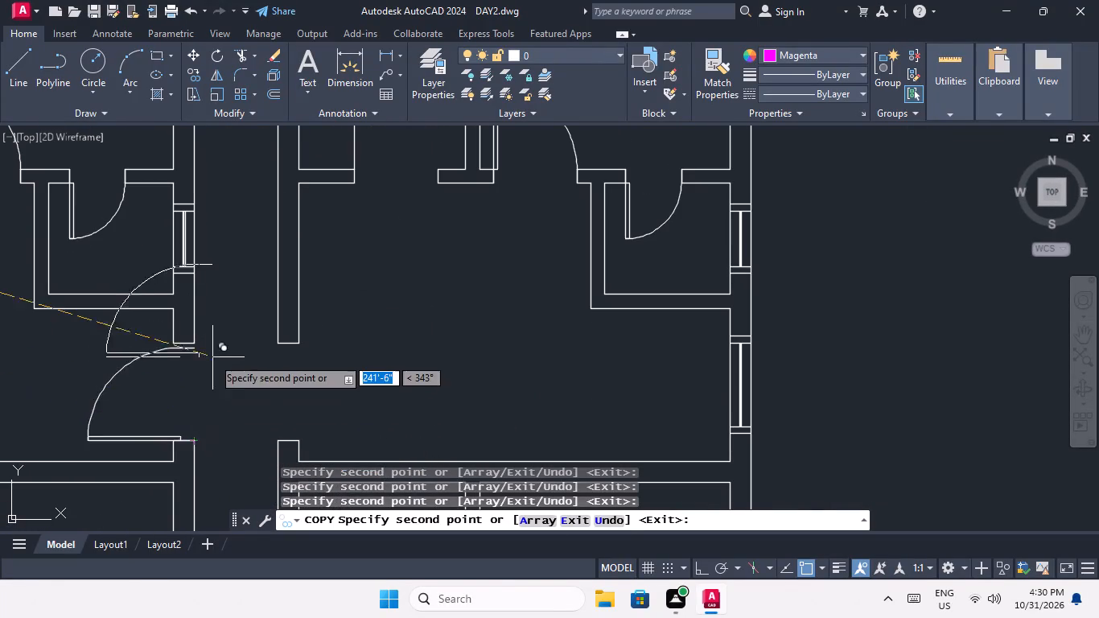
scroll(212, 357, down, 3)
middle_drag(204, 399, 203, 306)
scroll(208, 415, up, 3)
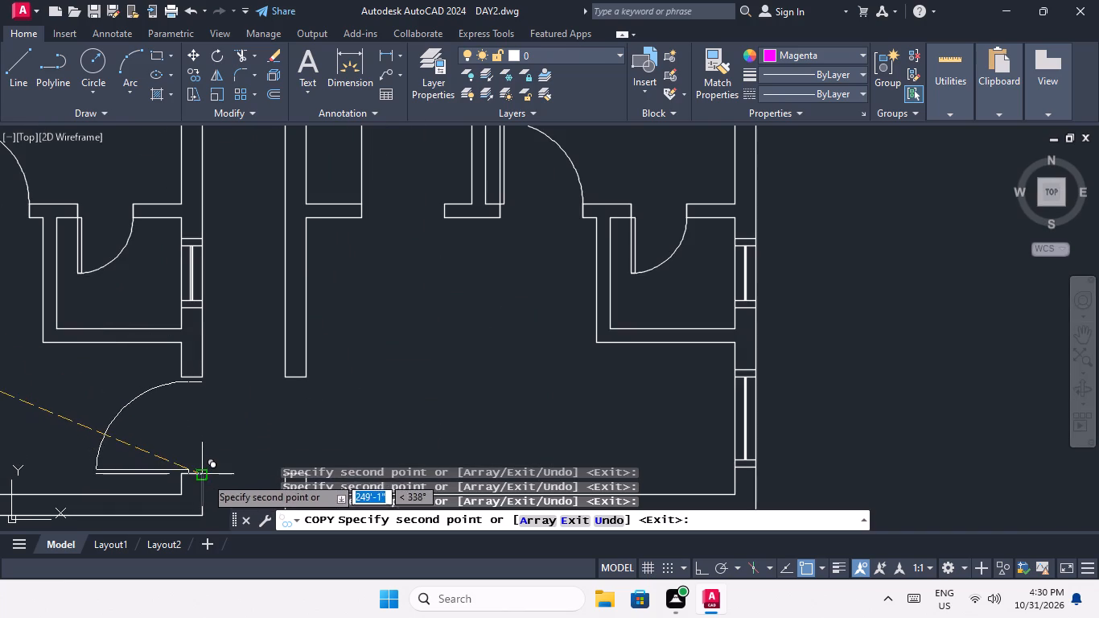
click(206, 474)
scroll(216, 398, down, 3)
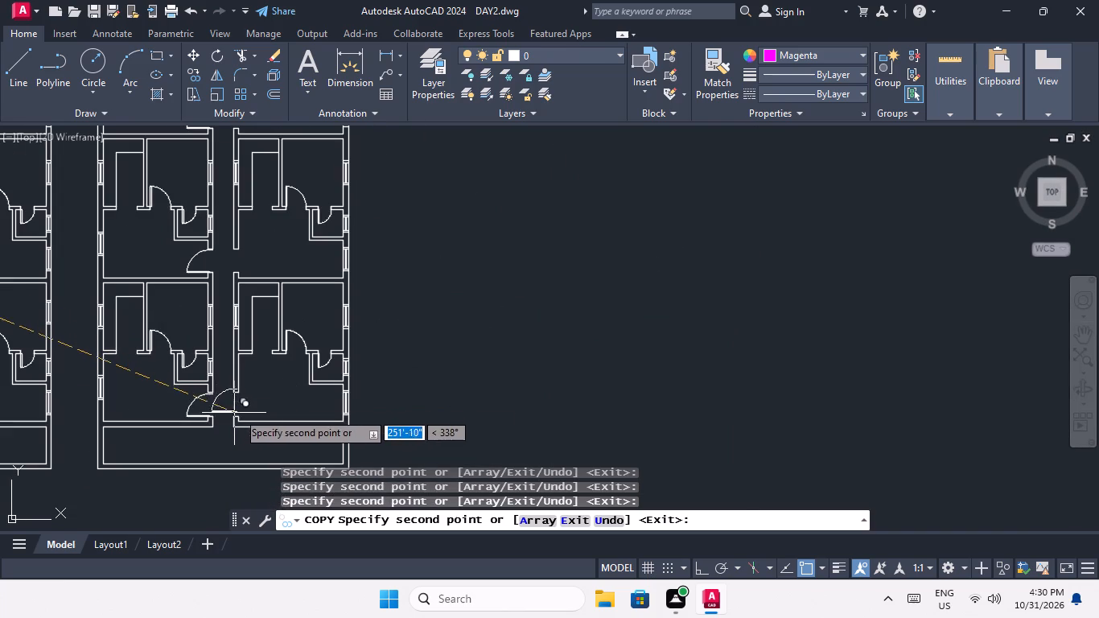
key(Escape)
key(Escape)
Scale the fifth-from-last block's bottom-row corridor door by reference from its lower jamb corner, with Ortho on, to reach the upper jamb.
scroll(208, 389, down, 2)
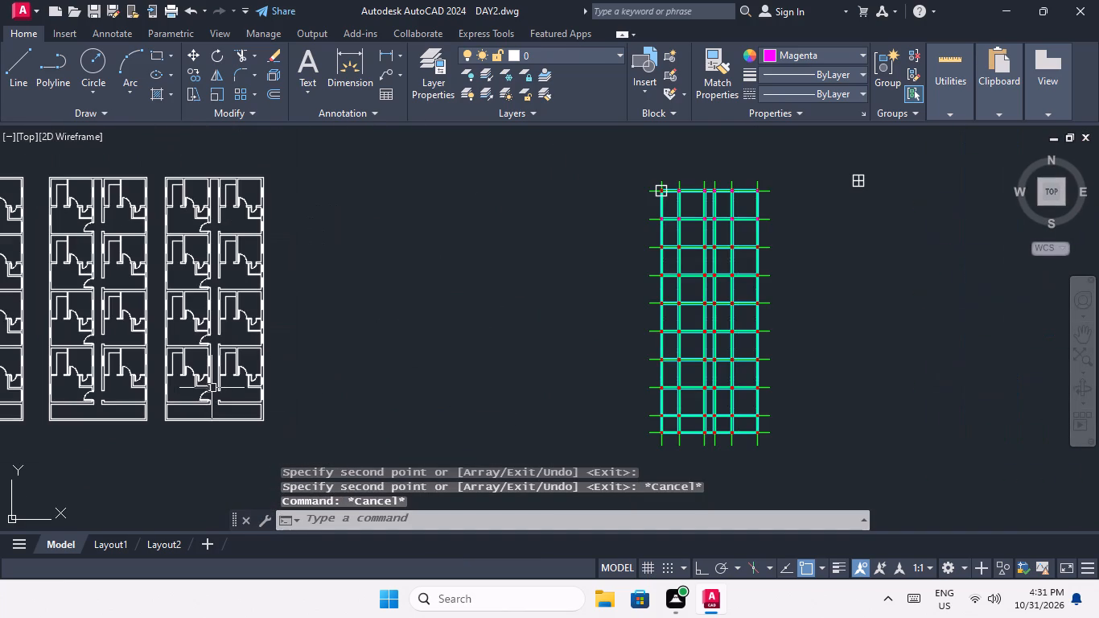
middle_drag(164, 389, 294, 397)
middle_drag(120, 367, 211, 390)
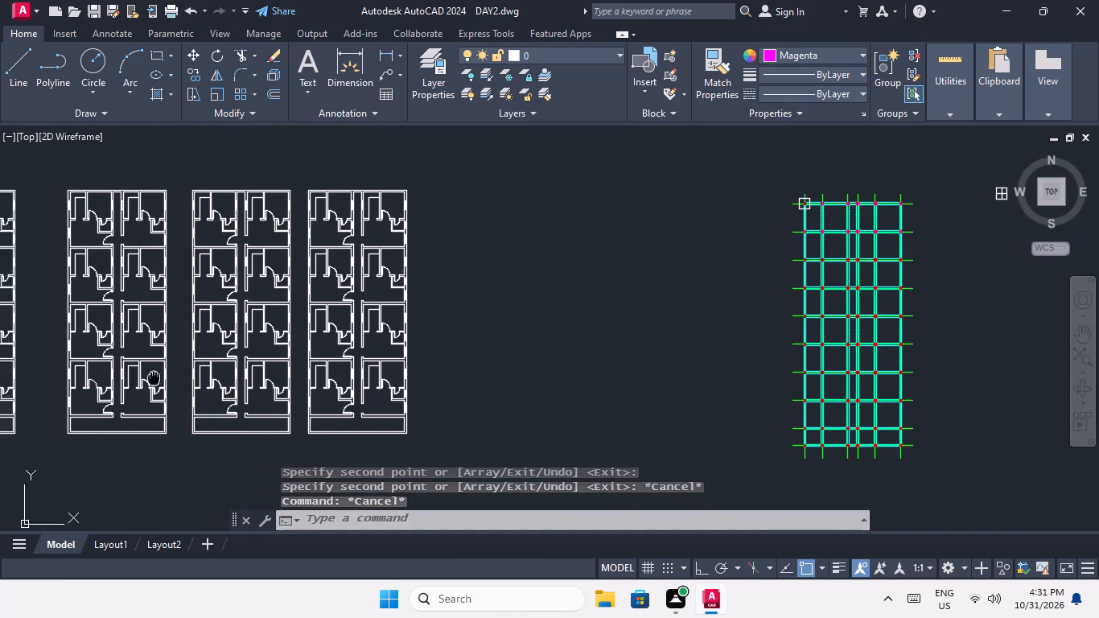
middle_drag(211, 390, 215, 392)
middle_drag(170, 431, 369, 426)
middle_drag(125, 420, 319, 418)
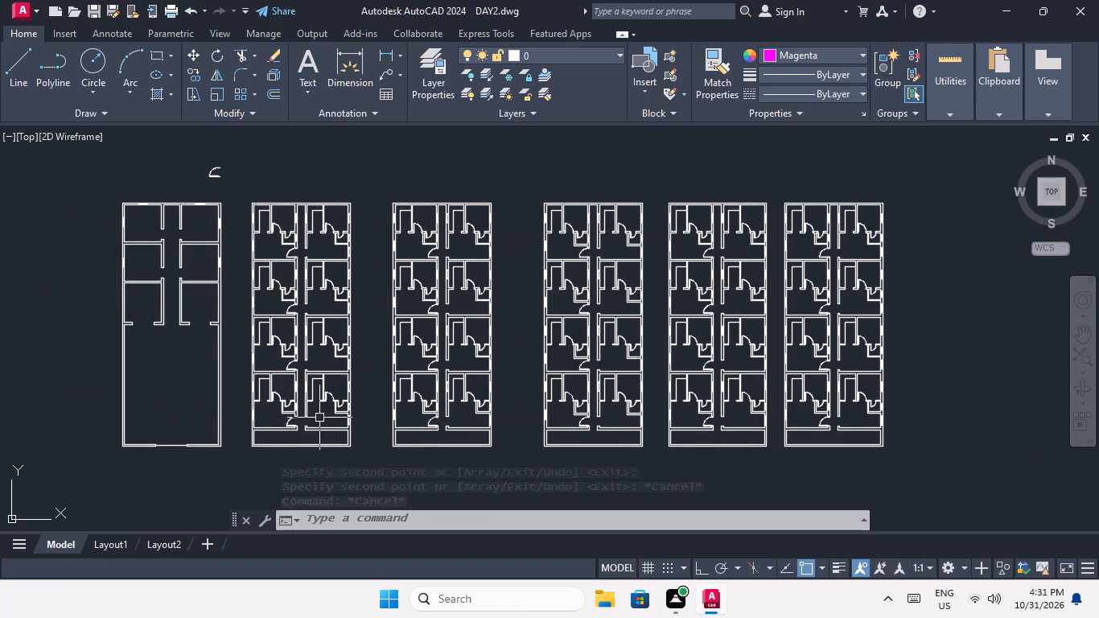
scroll(301, 425, up, 7)
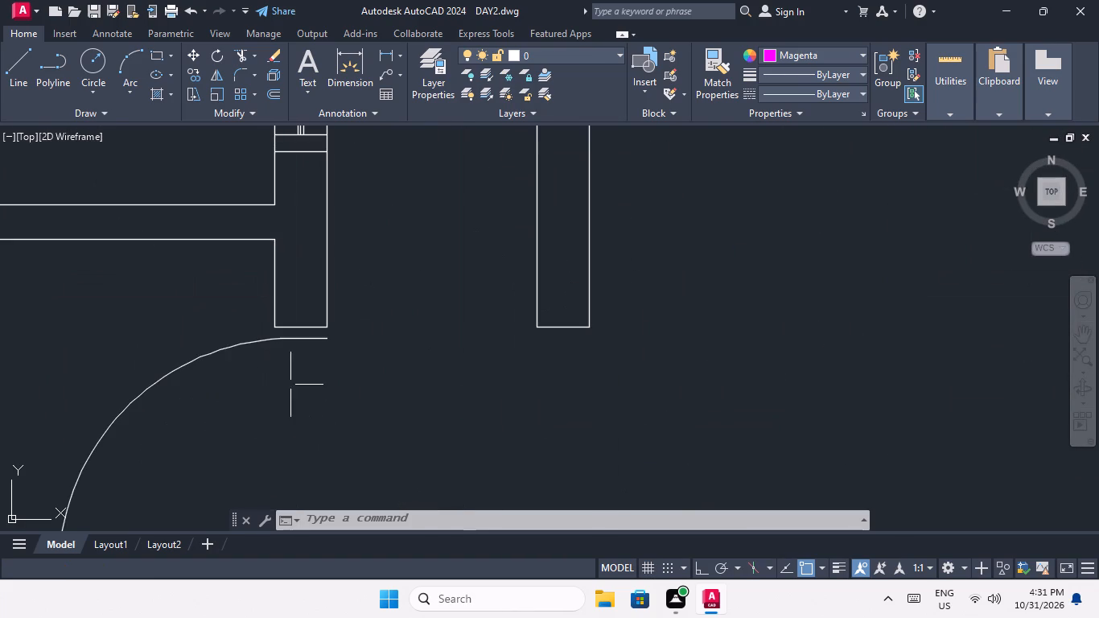
click(222, 347)
click(294, 341)
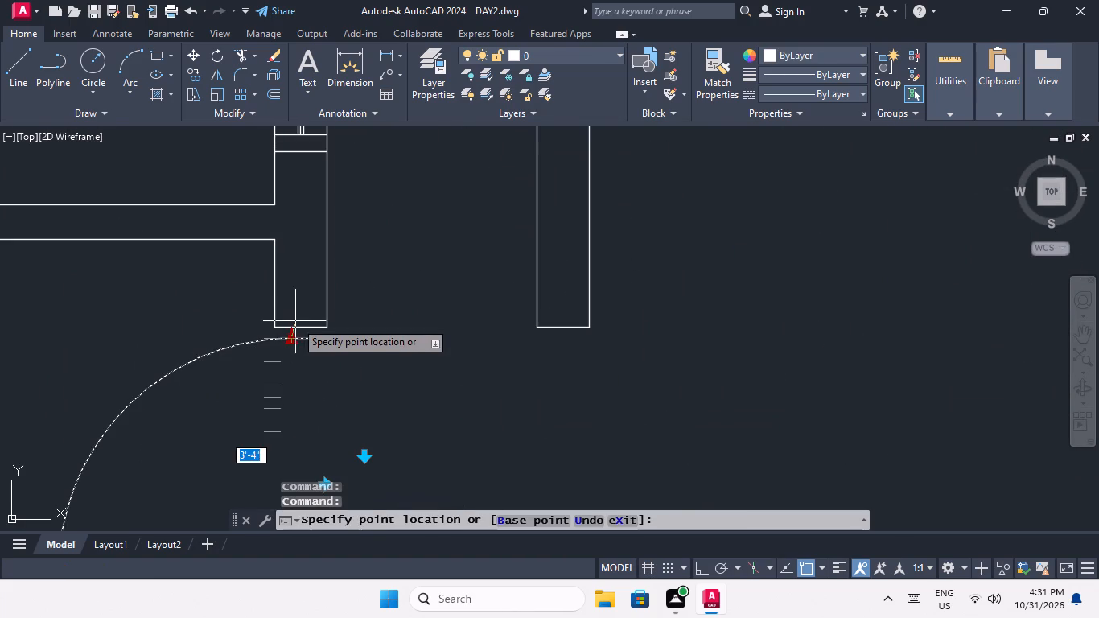
key(Escape)
scroll(267, 328, down, 1)
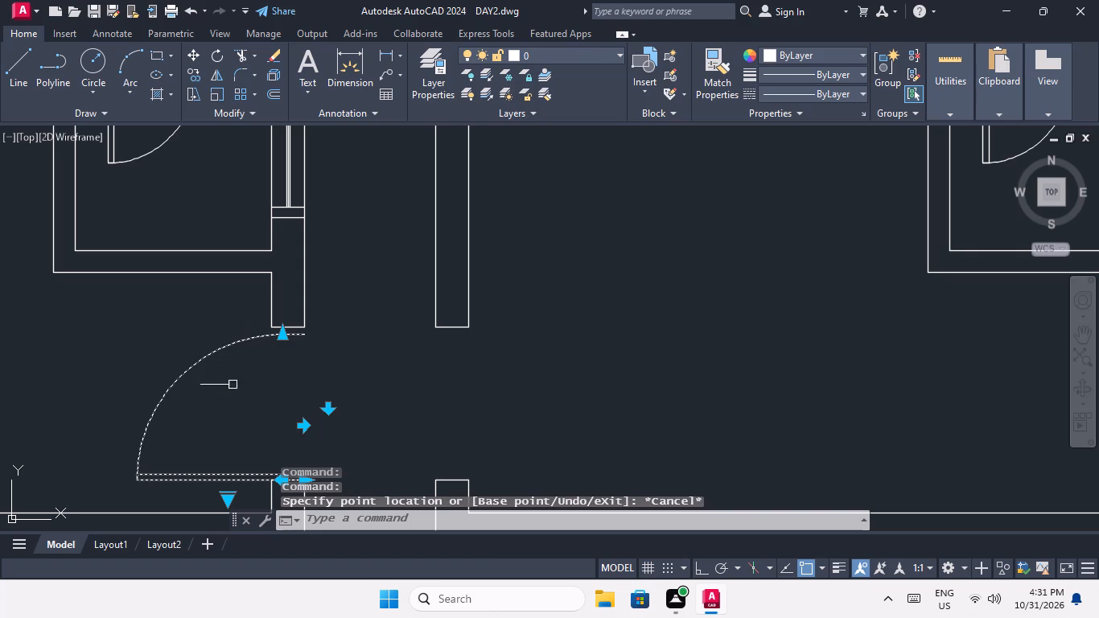
click(215, 97)
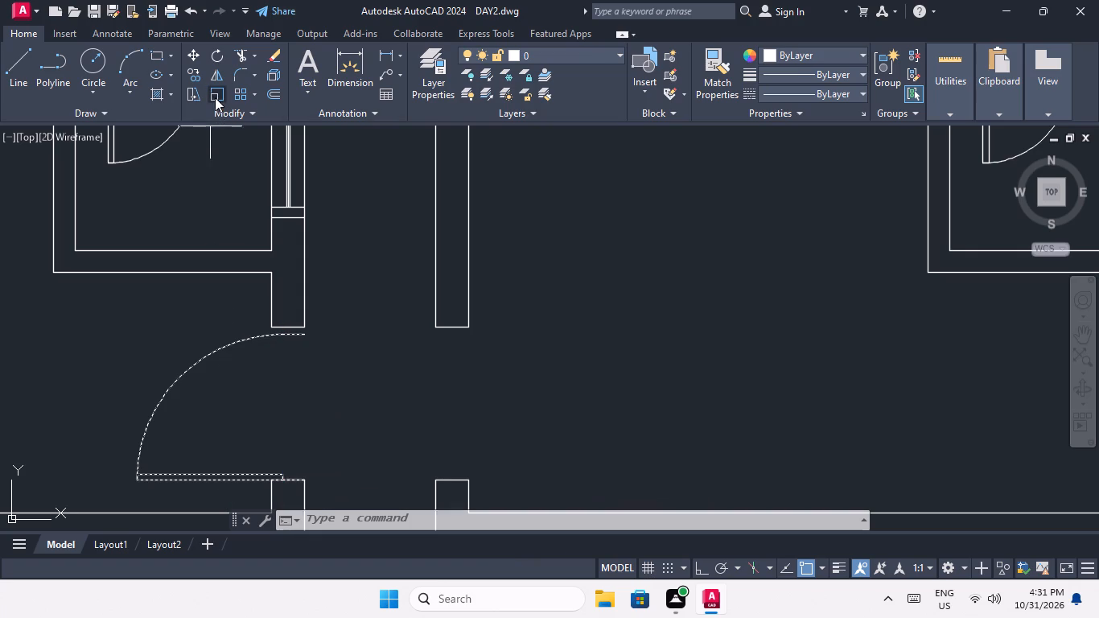
click(305, 479)
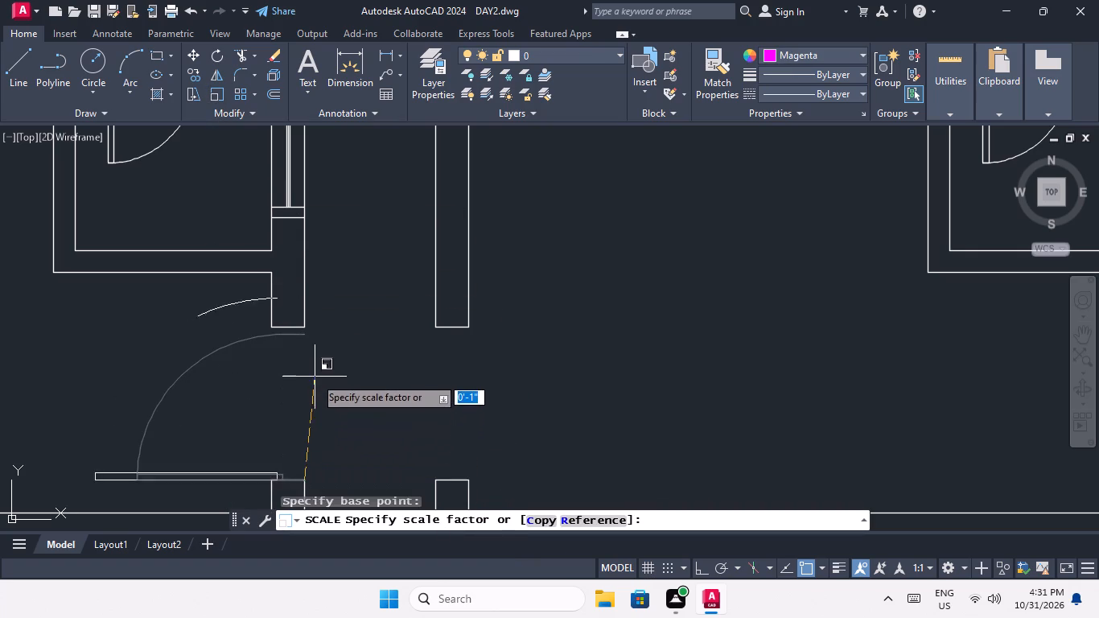
click(578, 519)
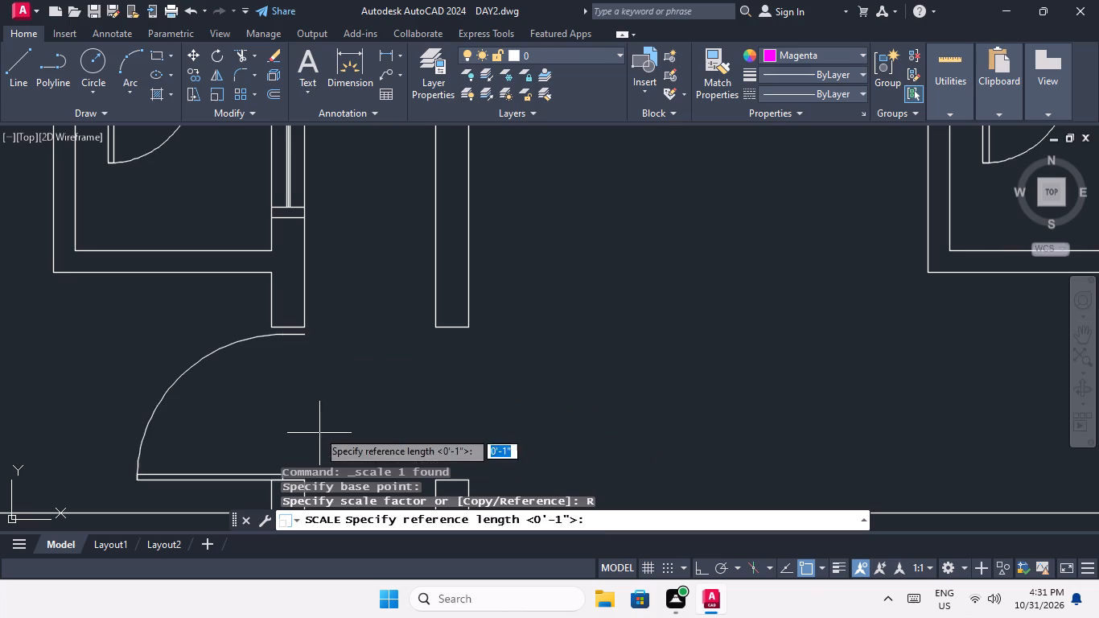
middle_drag(295, 405, 287, 360)
drag(295, 436, 294, 421)
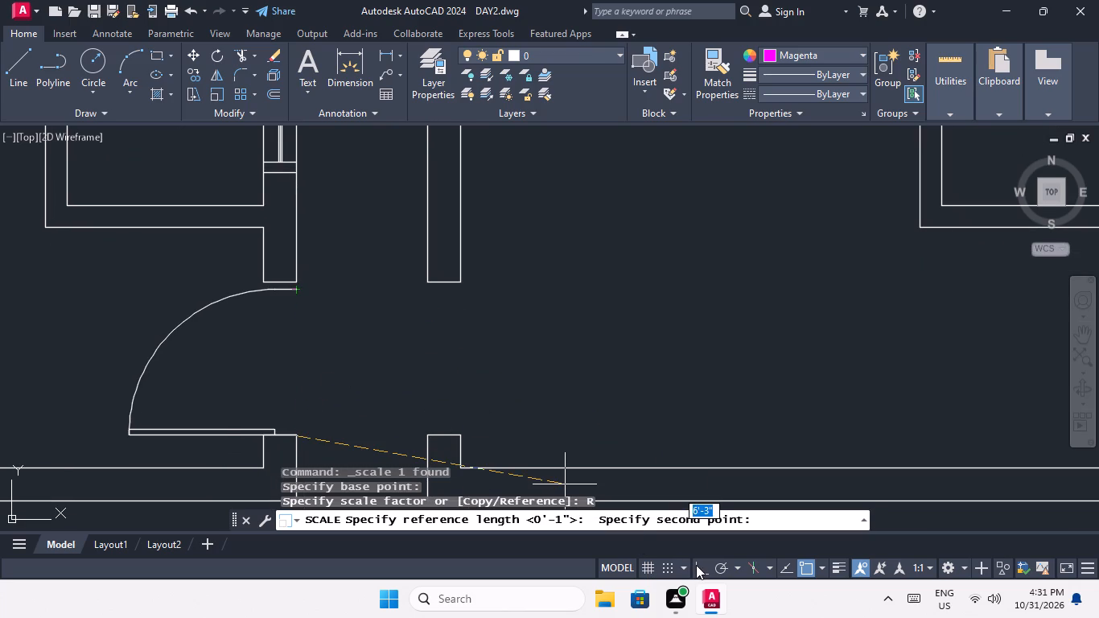
click(697, 565)
click(294, 291)
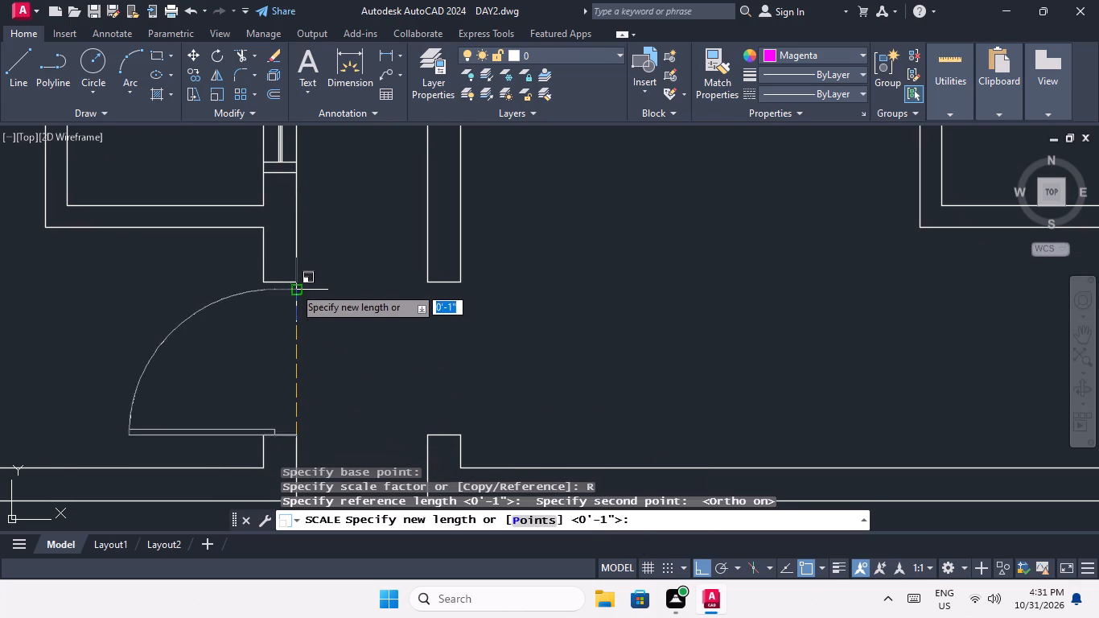
scroll(292, 282, up, 4)
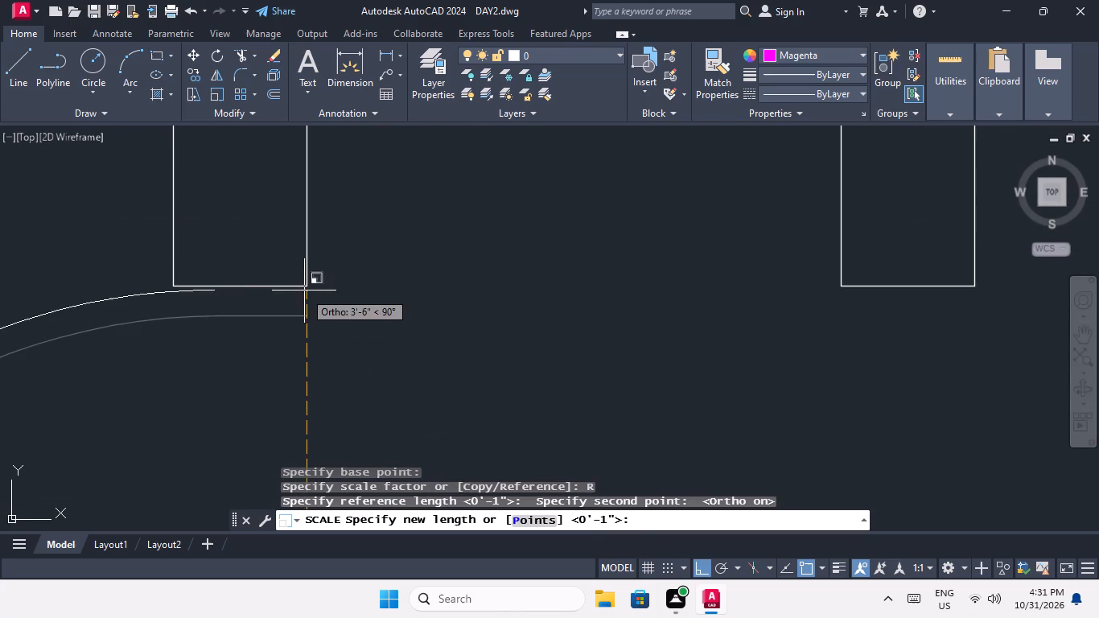
click(307, 283)
Scale the fifth-from-last block's third-row corridor door by reference from its lower jamb corner to 3'-6", reaching the upper jamb corner.
scroll(341, 293, down, 5)
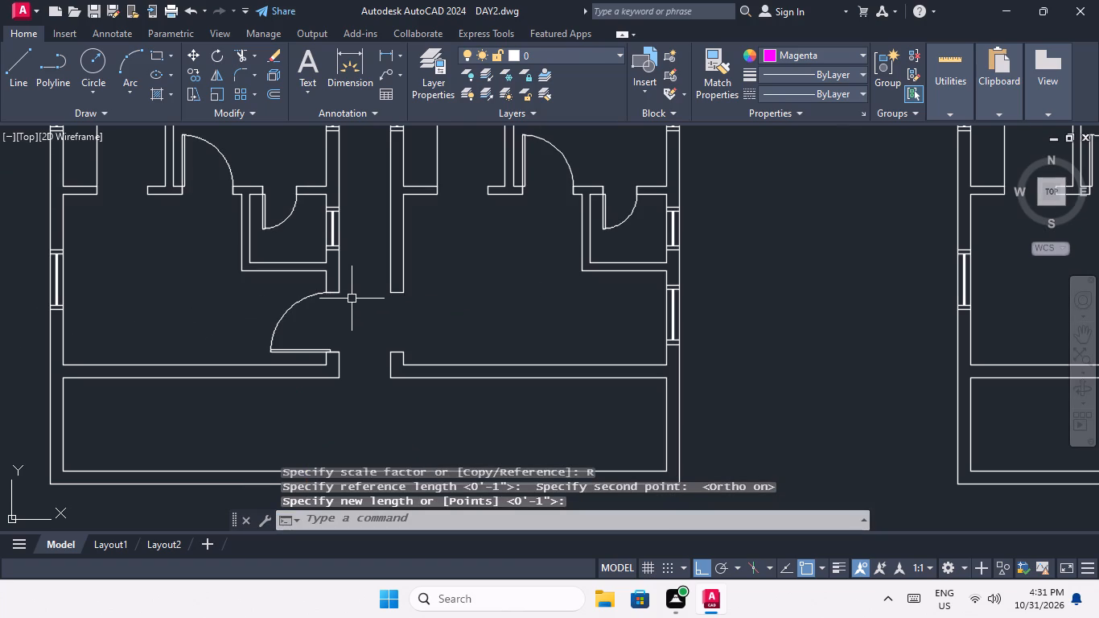
scroll(352, 283, down, 1)
middle_drag(351, 296, 343, 399)
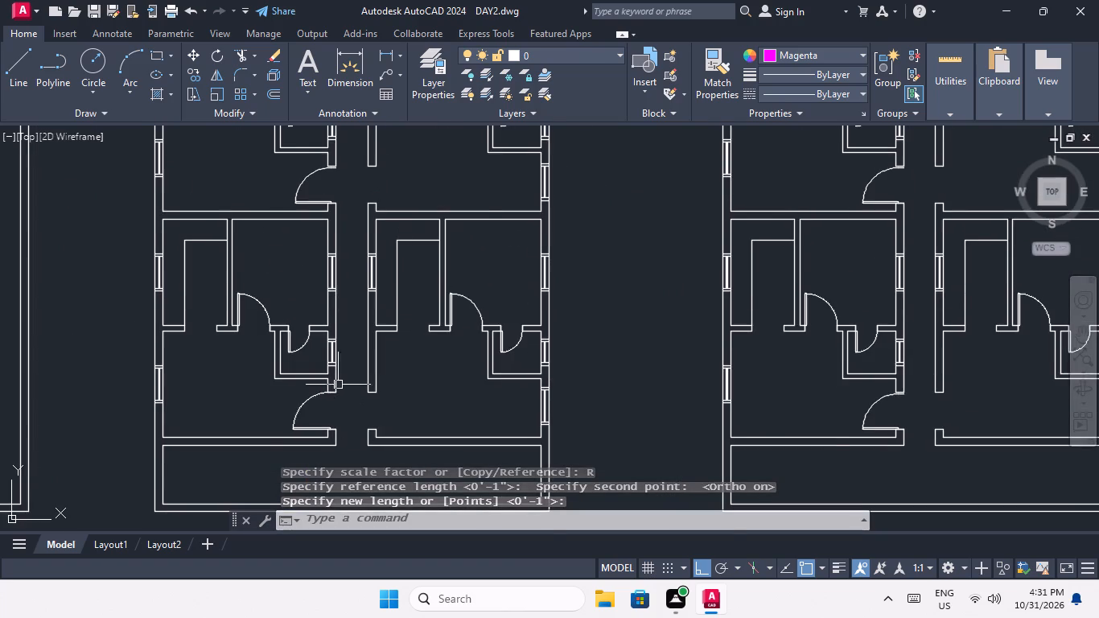
middle_drag(352, 324, 352, 394)
scroll(316, 246, up, 3)
middle_drag(352, 313, 330, 406)
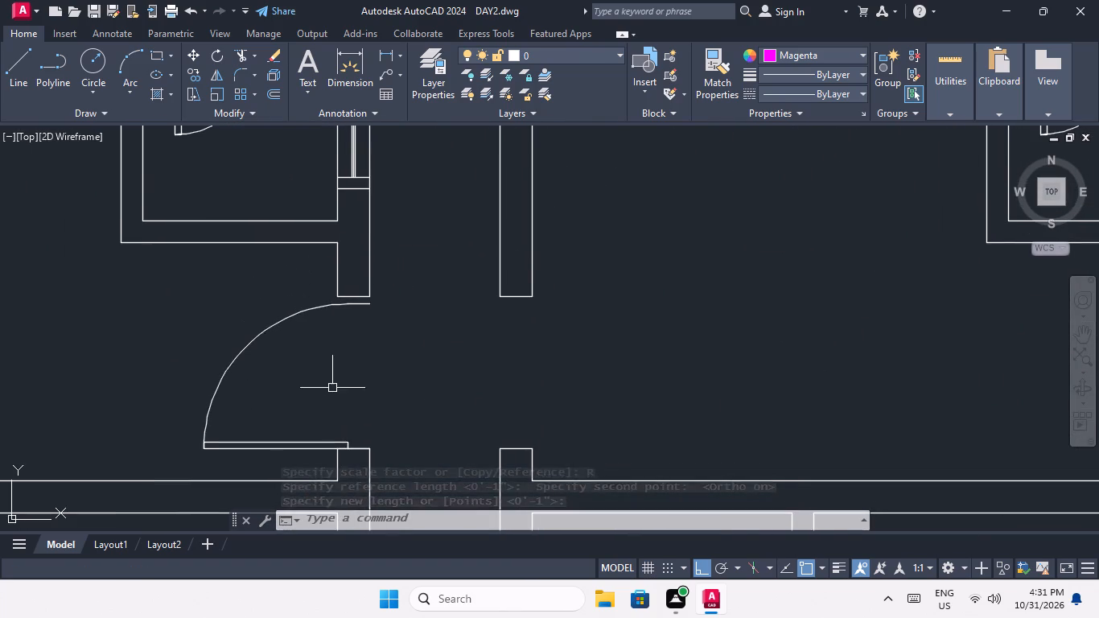
drag(303, 402, 249, 433)
click(175, 417)
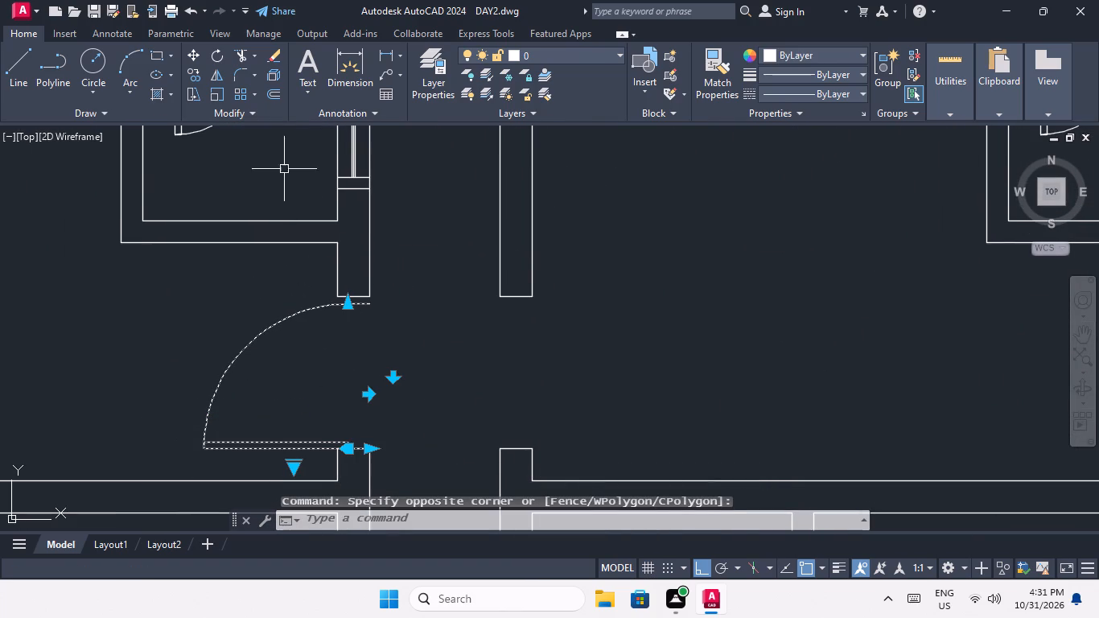
click(215, 90)
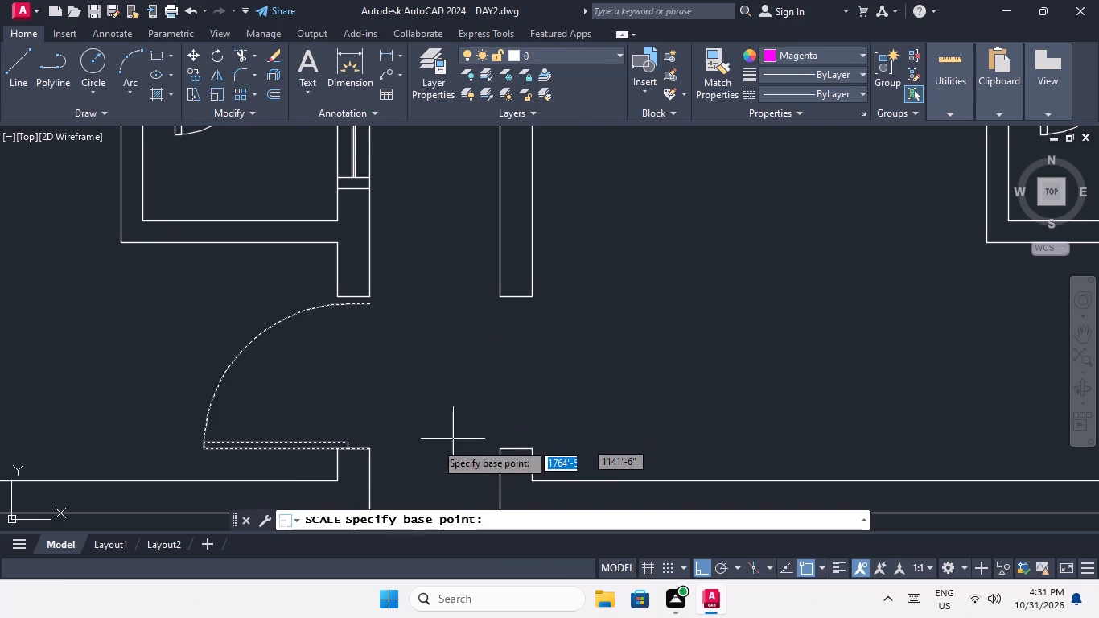
click(368, 450)
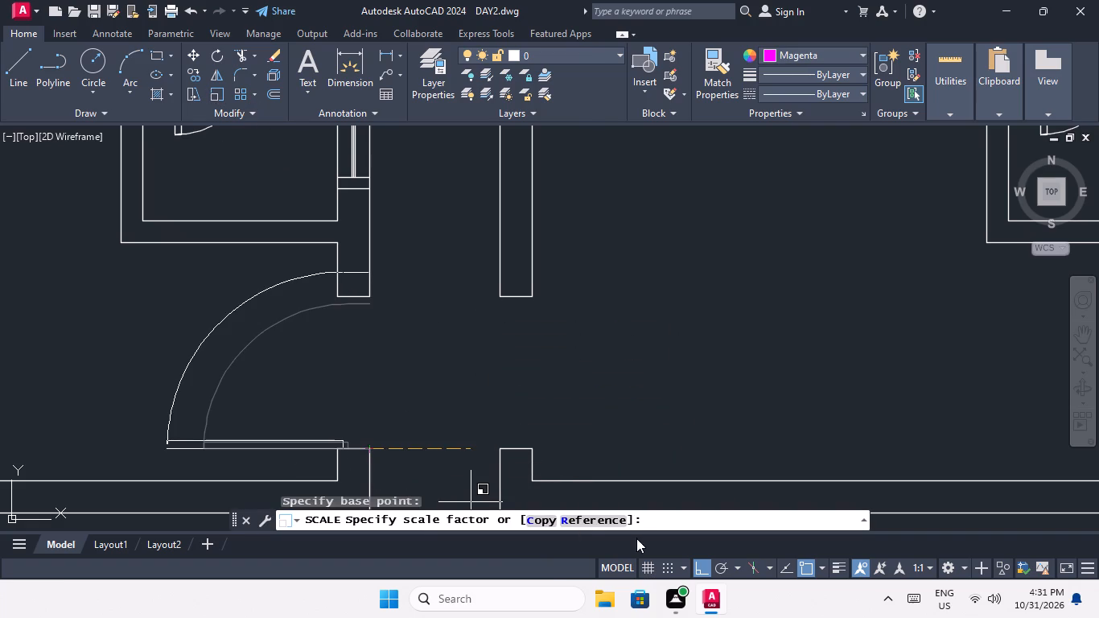
click(597, 527)
click(596, 519)
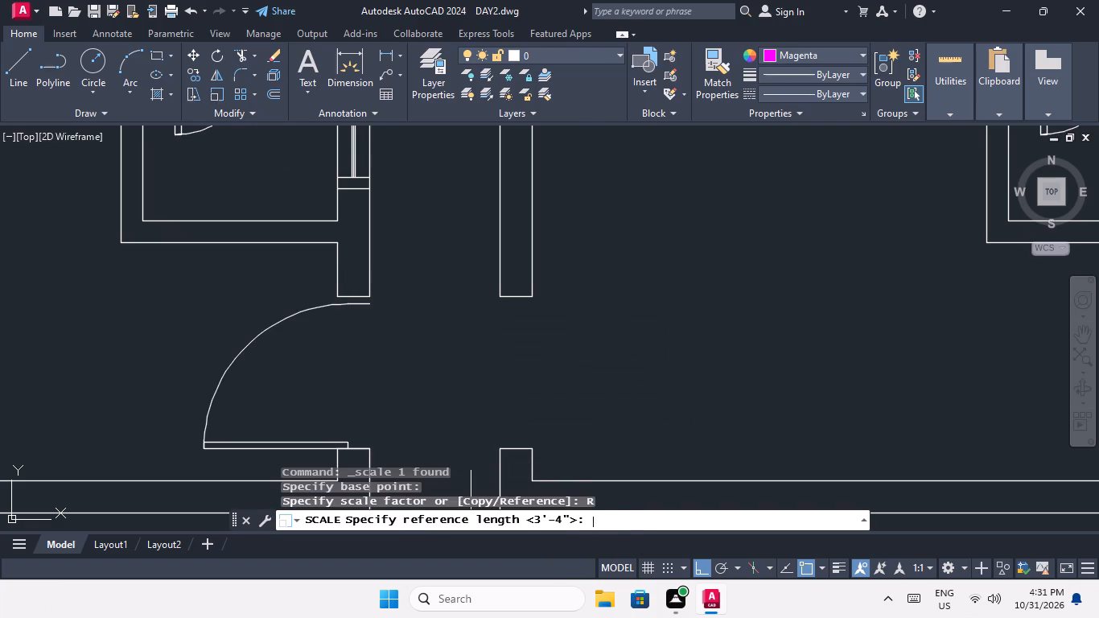
click(372, 451)
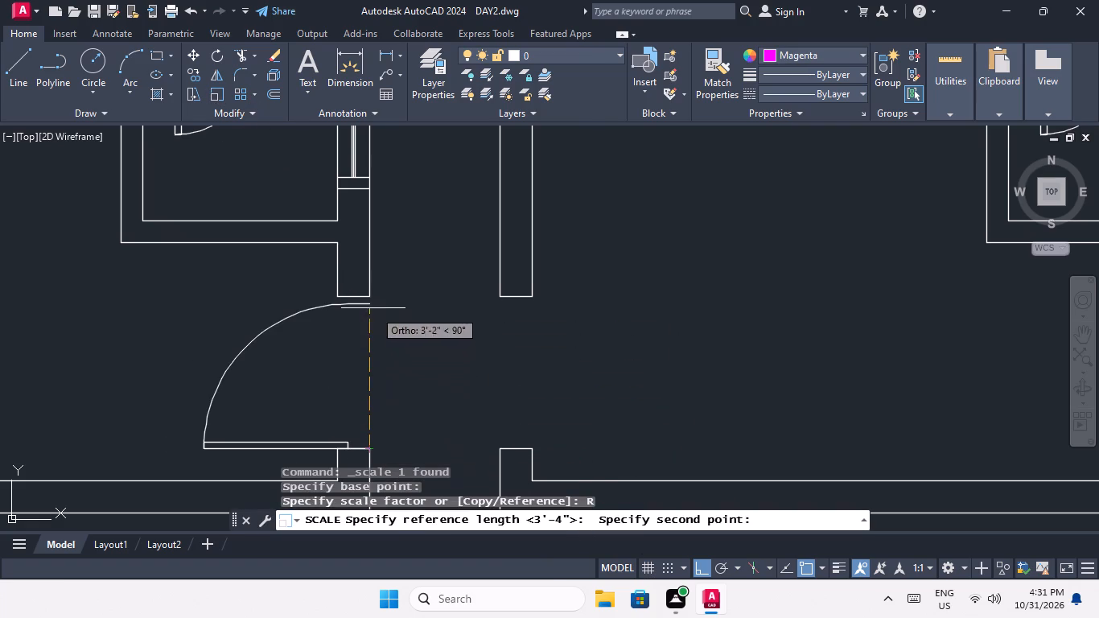
click(371, 302)
scroll(371, 302, up, 4)
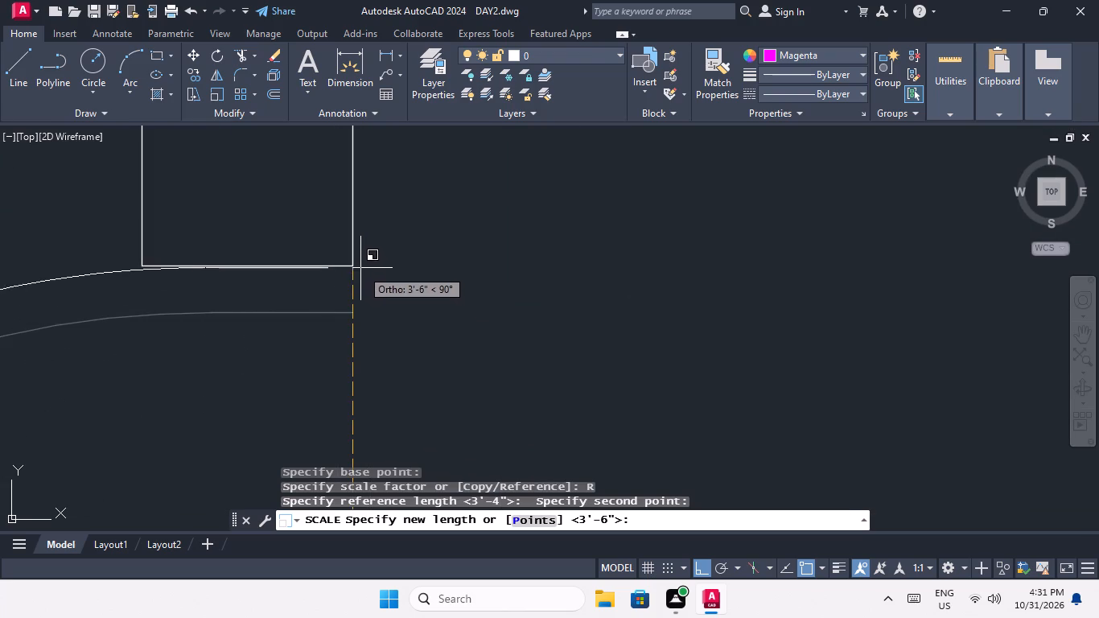
click(353, 266)
key(Escape)
Scale the same block's second-row corridor door by reference from its lower jamb corner to 3'-6", reaching the upper jamb corner.
scroll(419, 291, down, 6)
middle_drag(427, 278, 371, 373)
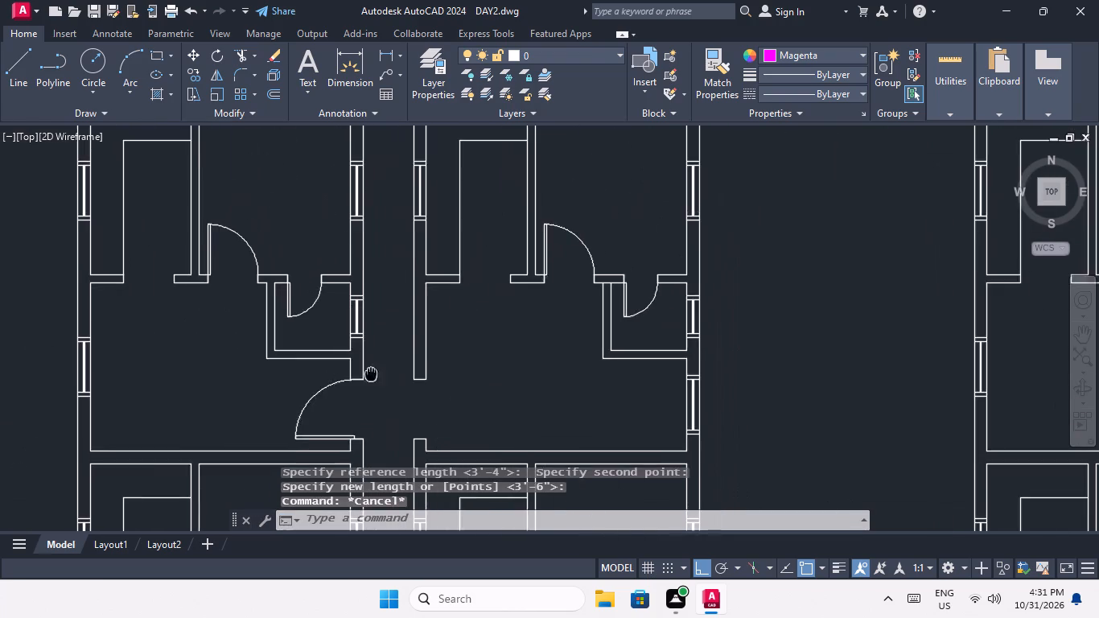
scroll(393, 316, down, 1)
middle_drag(393, 315, 368, 389)
middle_drag(377, 295, 353, 426)
scroll(318, 339, up, 3)
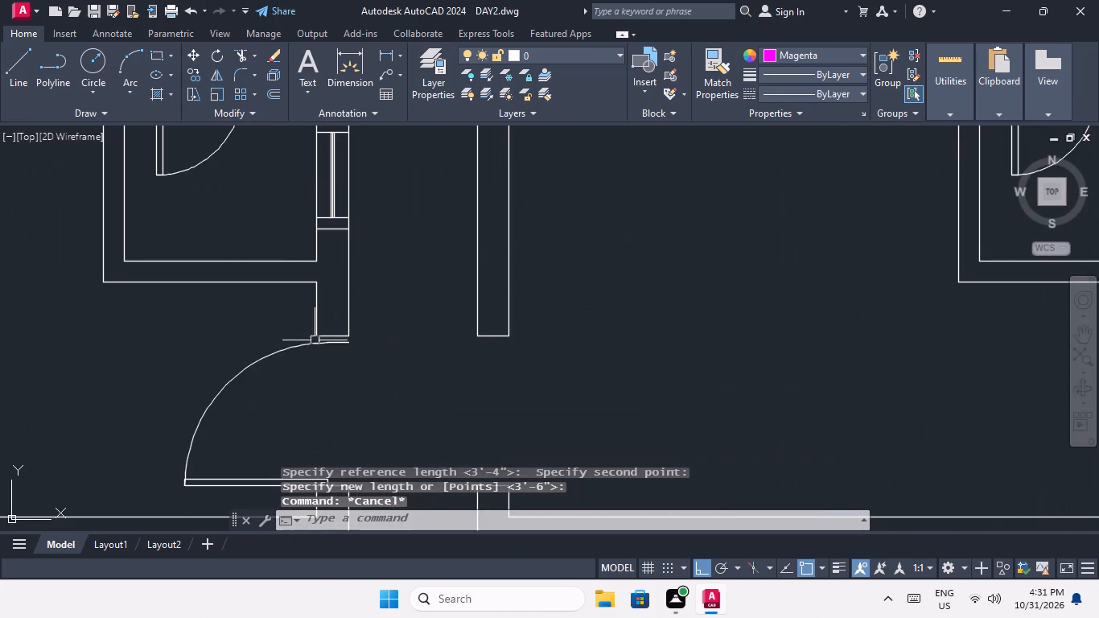
click(295, 376)
click(260, 354)
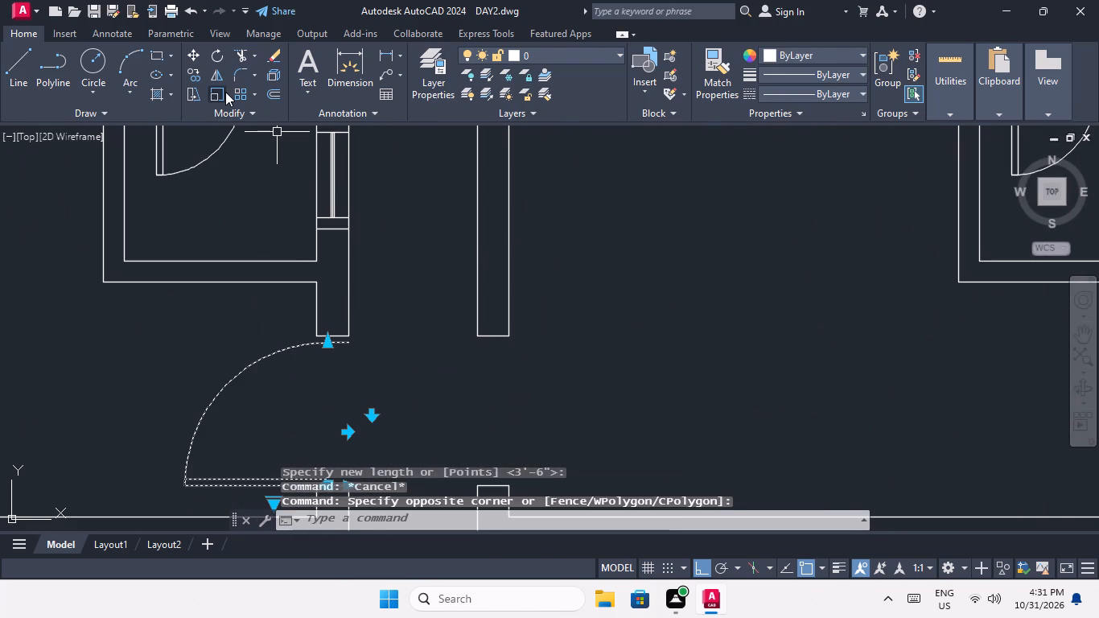
click(217, 91)
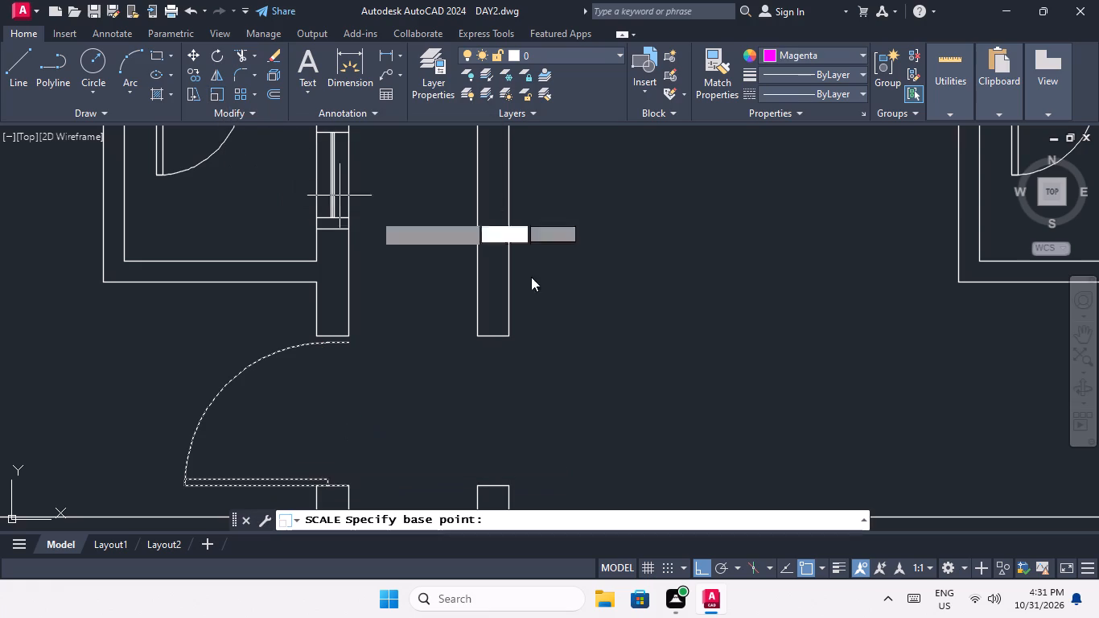
click(351, 488)
click(583, 525)
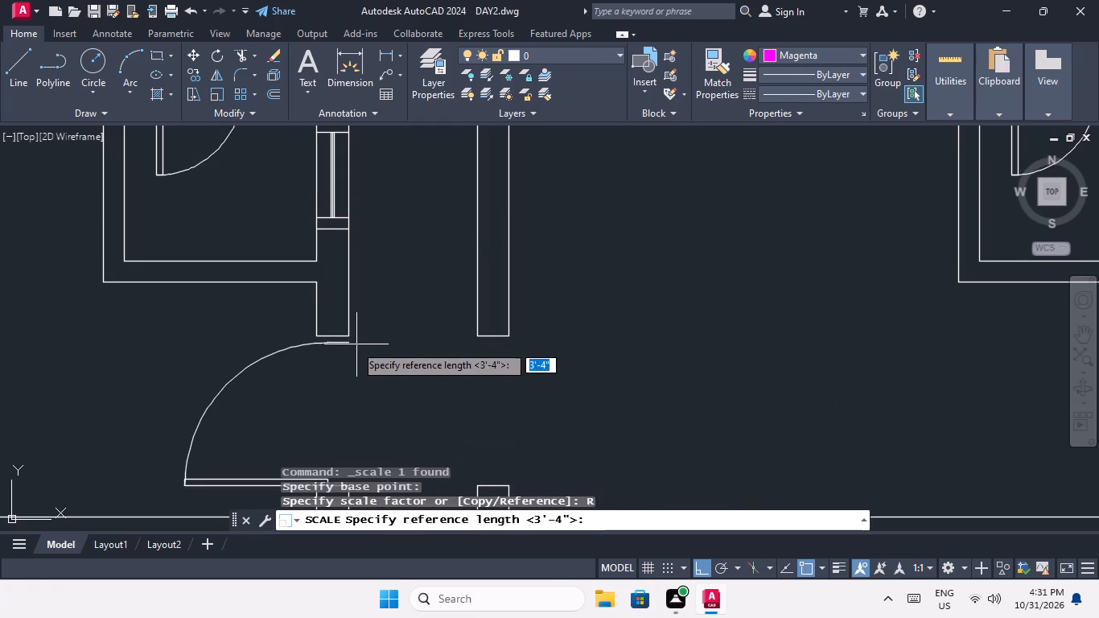
middle_drag(347, 340, 345, 236)
drag(347, 381, 348, 364)
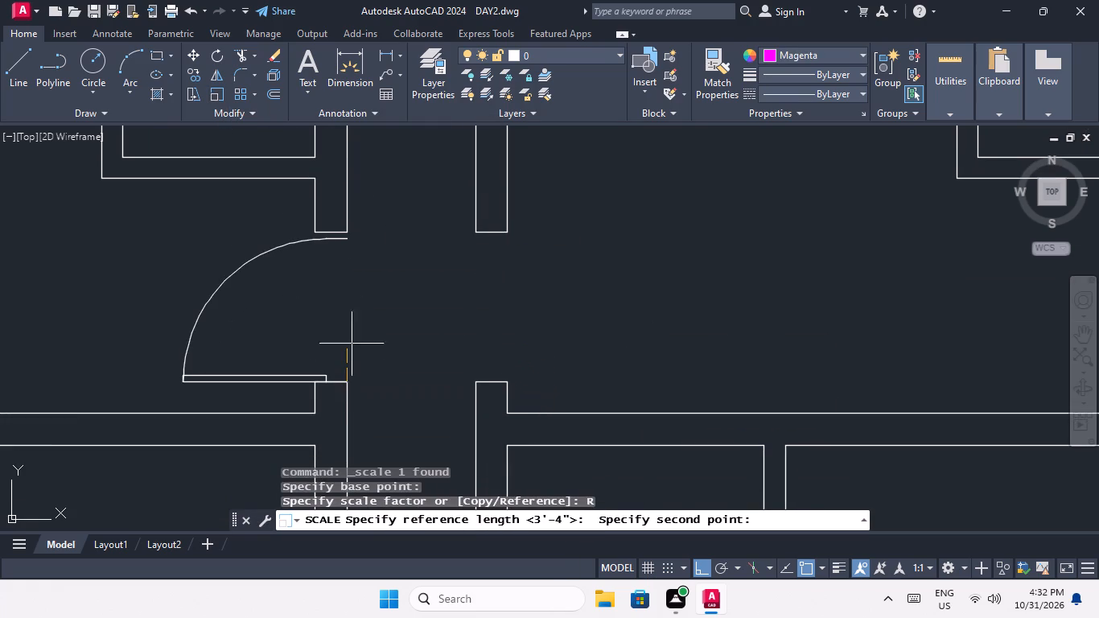
click(348, 239)
scroll(348, 235, up, 3)
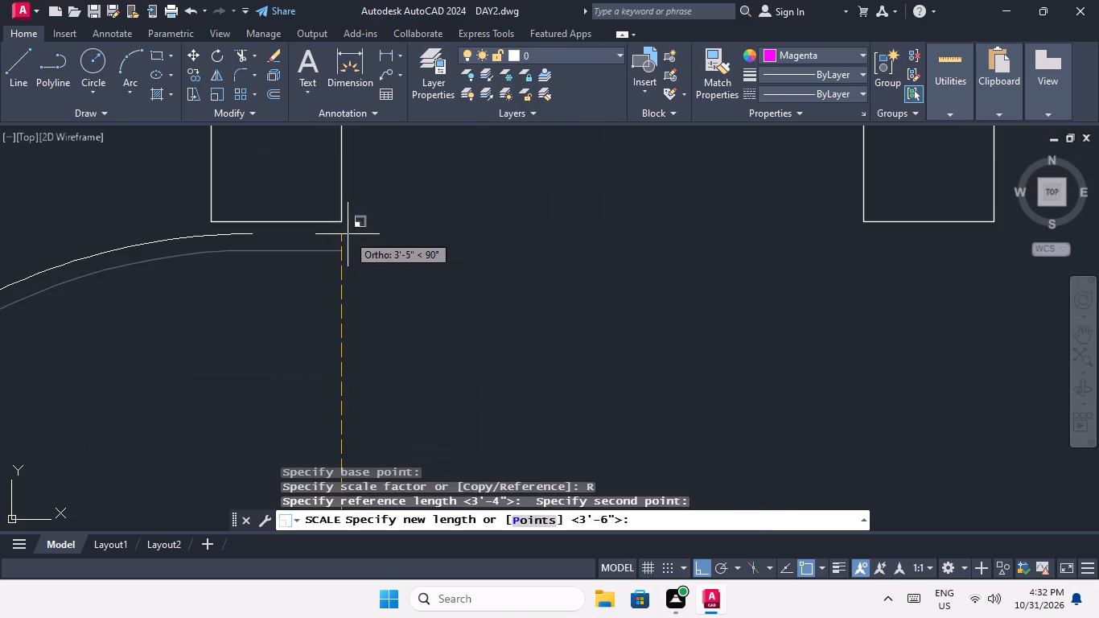
click(342, 223)
Scale the same block's top-row corridor door by reference from its lower jamb corner to 3'-6", reaching the upper jamb corner.
scroll(365, 220, down, 4)
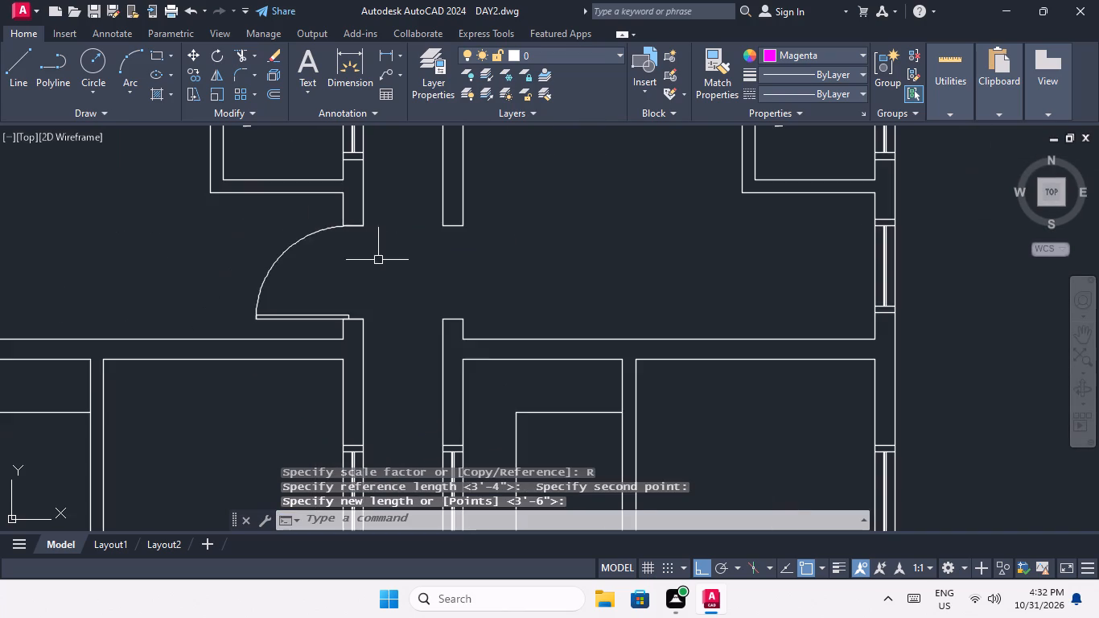
middle_drag(409, 263, 367, 343)
scroll(391, 274, down, 2)
middle_drag(385, 306, 372, 377)
scroll(381, 332, down, 1)
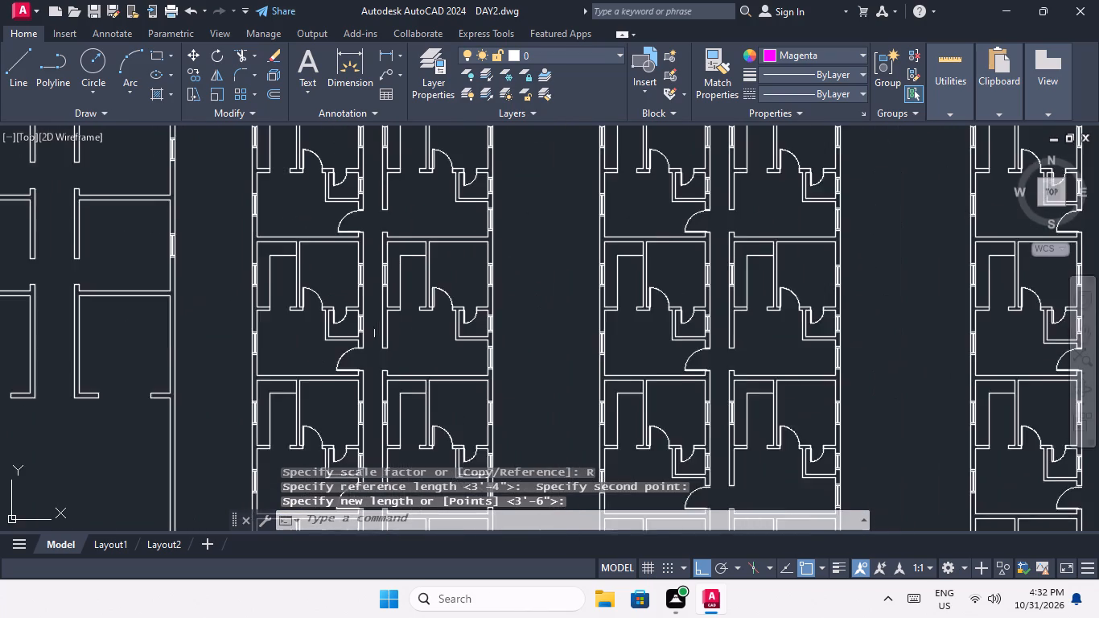
middle_drag(368, 375, 350, 424)
scroll(335, 262, up, 5)
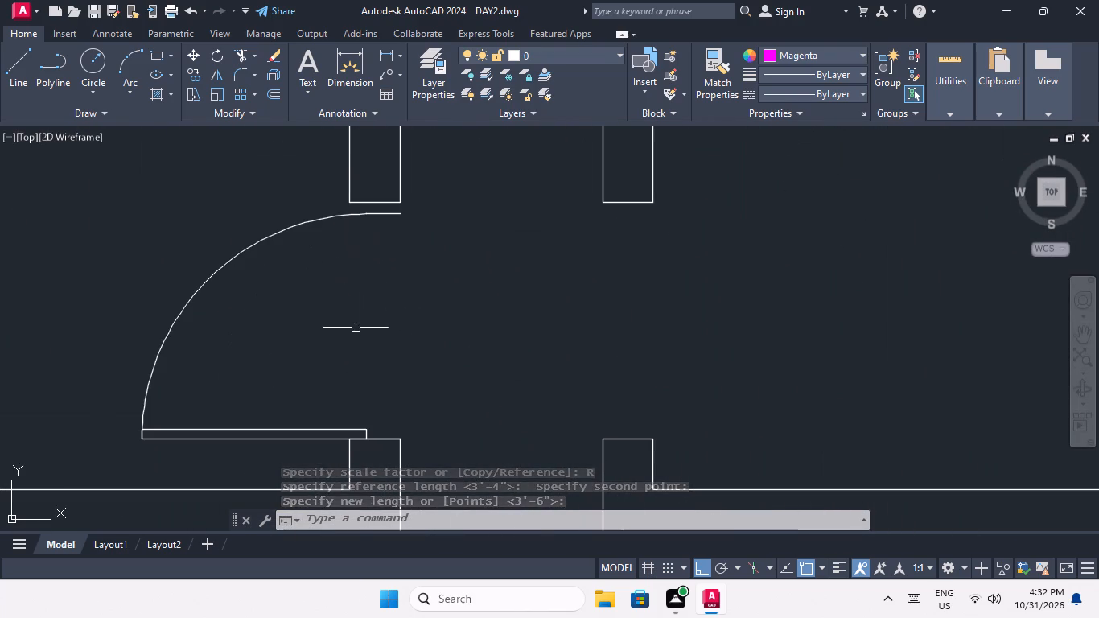
drag(321, 317, 311, 312)
click(214, 230)
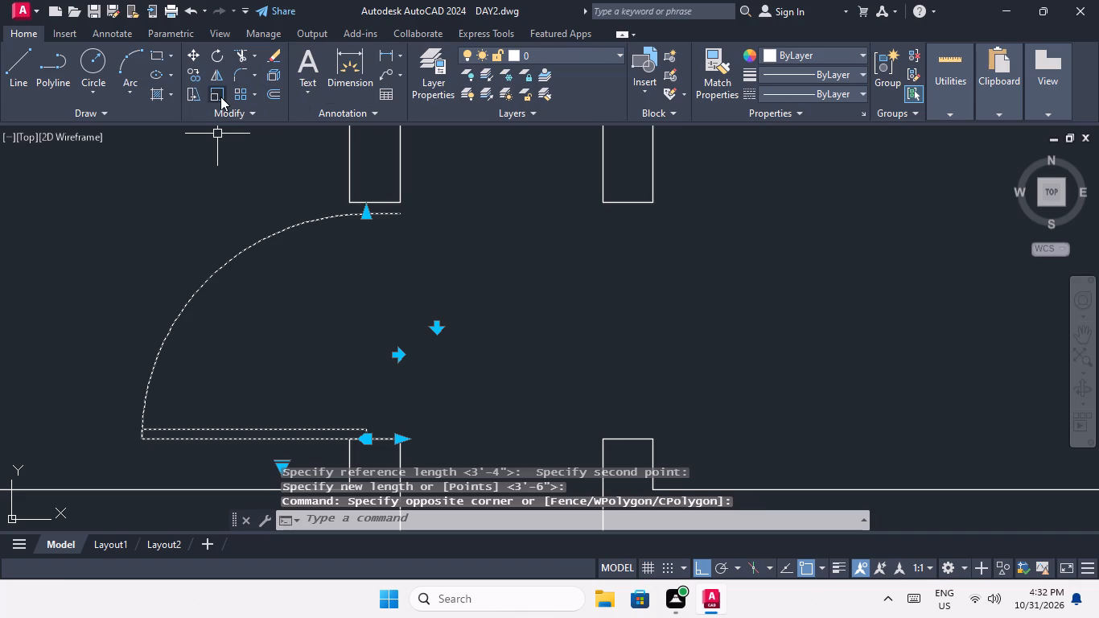
click(220, 93)
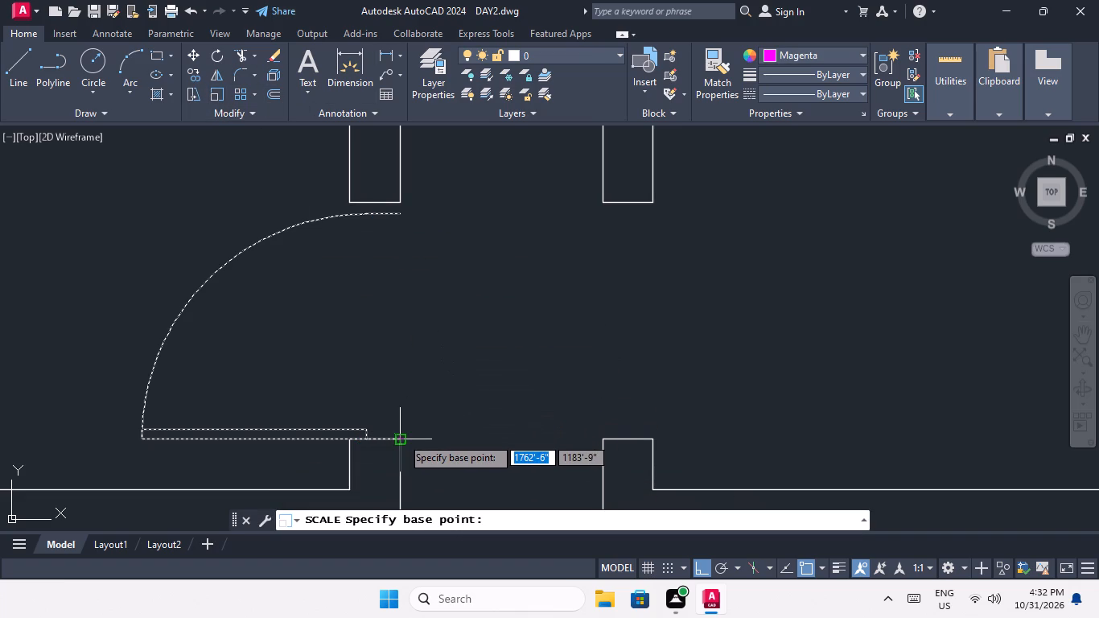
click(401, 437)
click(610, 527)
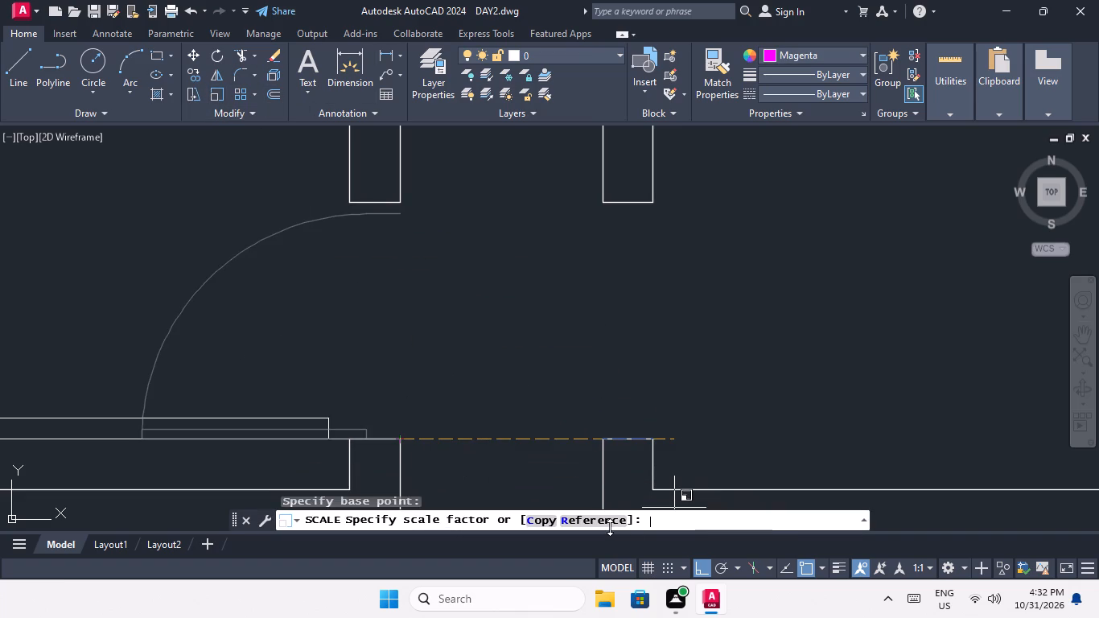
click(605, 520)
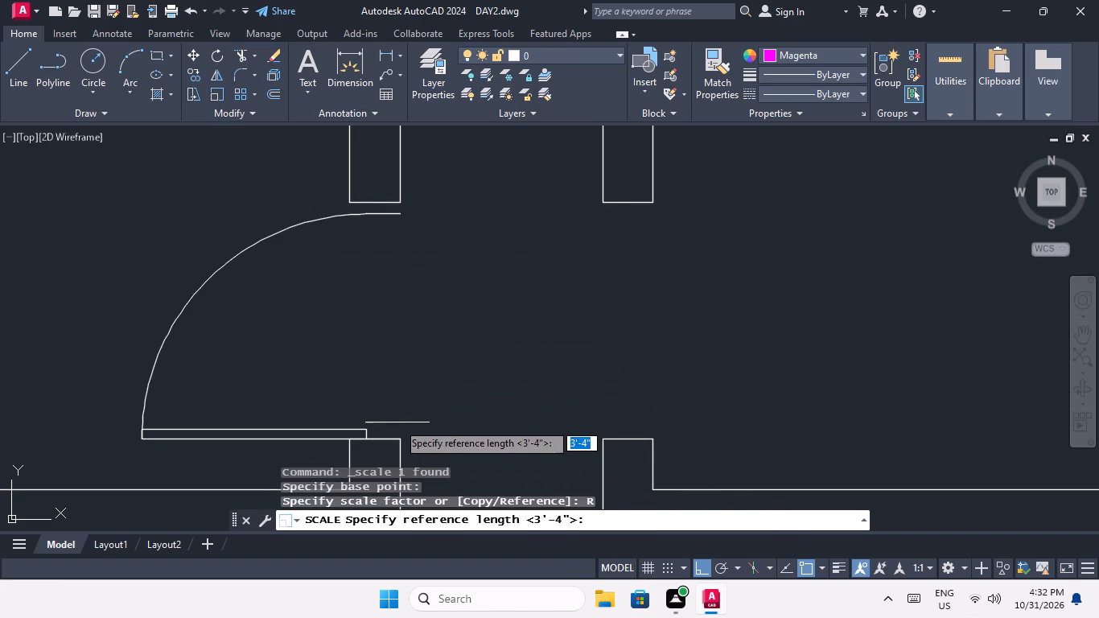
click(400, 439)
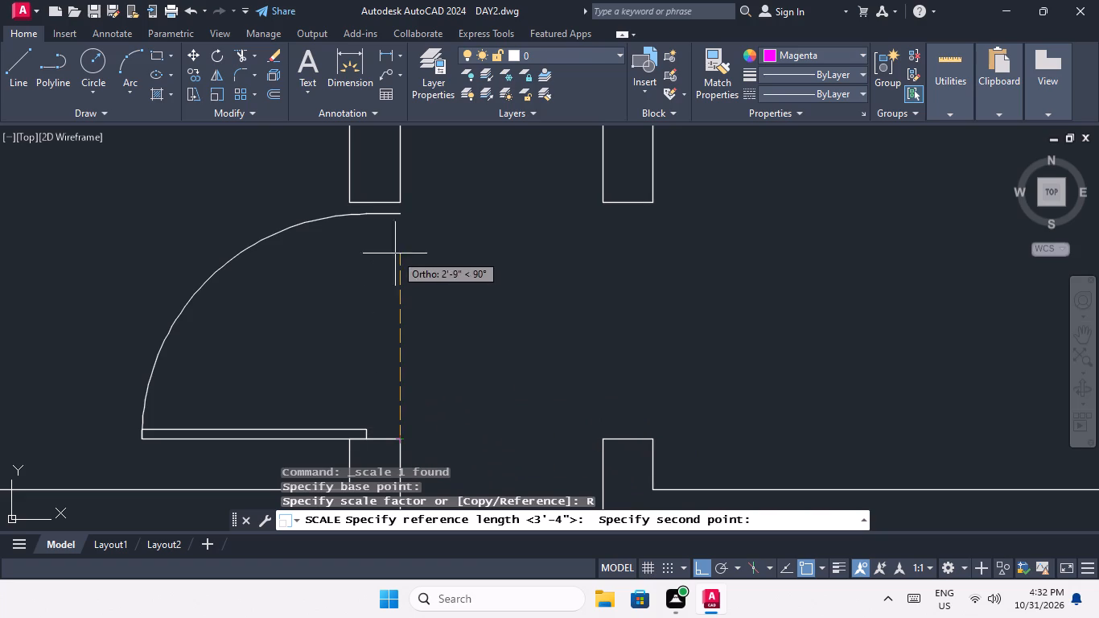
click(401, 214)
scroll(403, 183, up, 3)
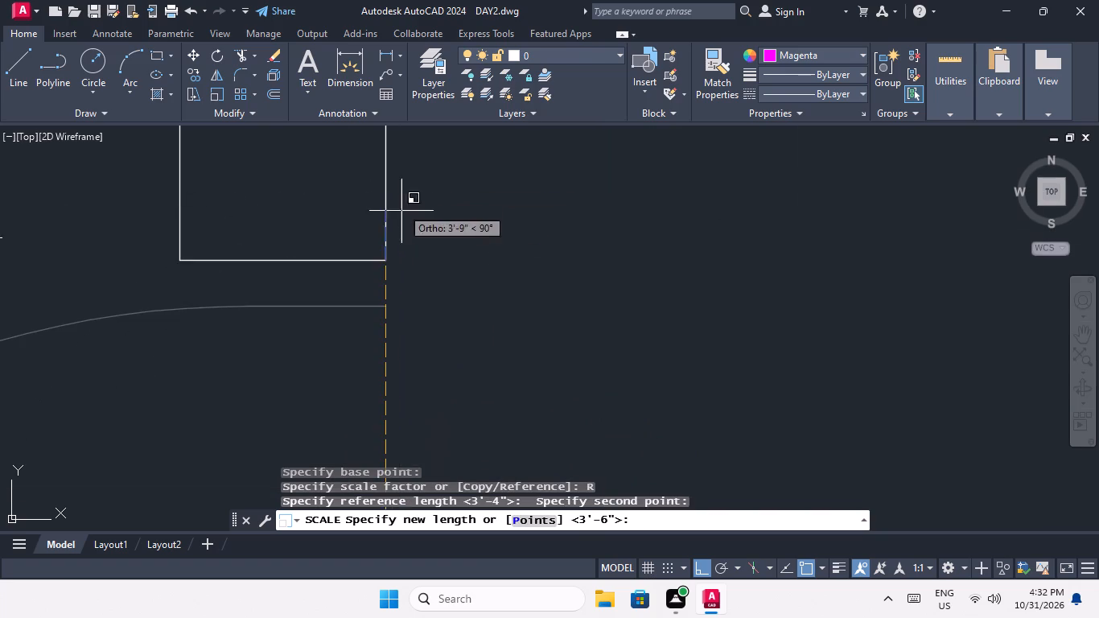
click(386, 260)
key(Escape)
Scale the fourth-from-last block's bottom-row corridor door by reference from its lower jamb corner to 3'-6", reaching the upper jamb corner.
scroll(405, 245, down, 4)
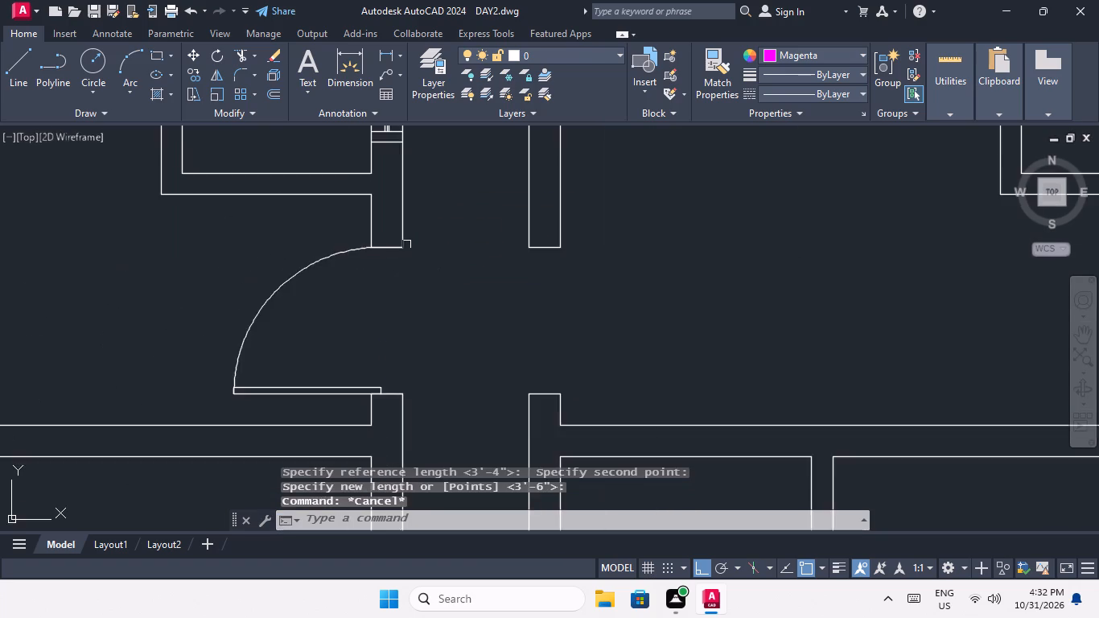
middle_drag(456, 270, 249, 229)
scroll(278, 250, down, 3)
middle_drag(250, 286, 224, 319)
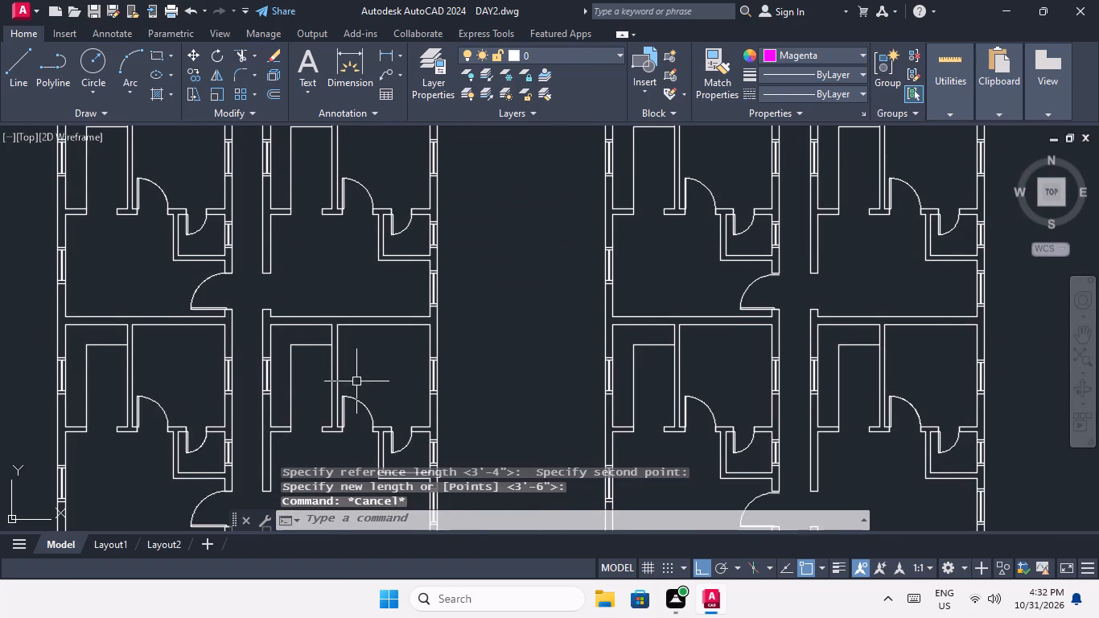
scroll(375, 278, down, 1)
middle_drag(365, 277, 273, 236)
middle_drag(496, 412, 331, 310)
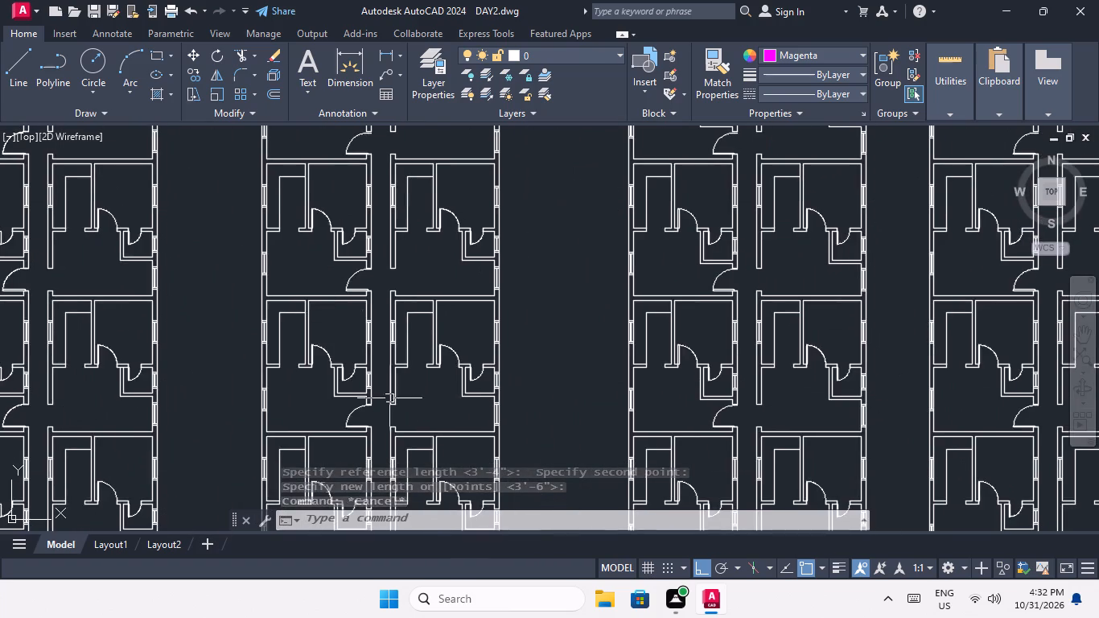
middle_drag(369, 418, 333, 304)
scroll(331, 484, up, 4)
middle_drag(327, 401, 320, 288)
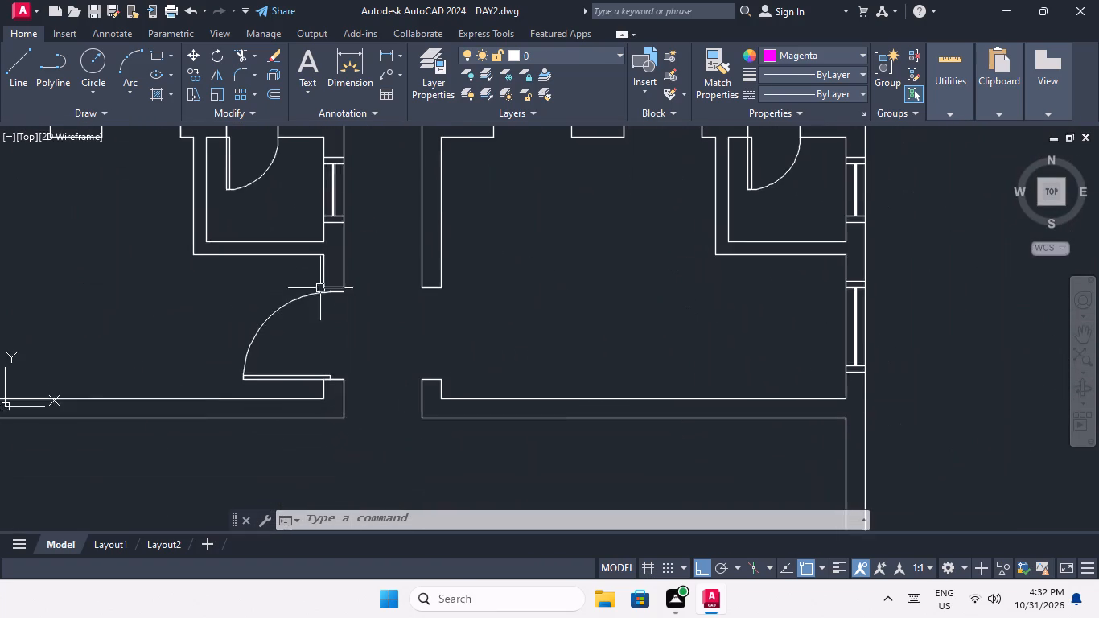
scroll(319, 359, up, 2)
drag(237, 328, 185, 341)
click(102, 371)
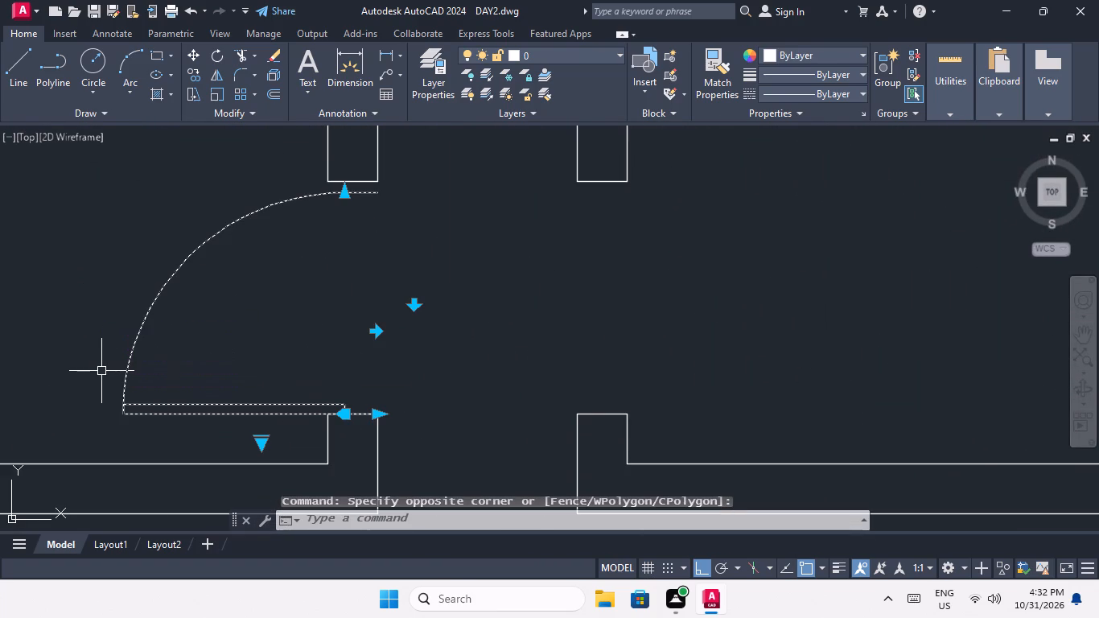
click(213, 97)
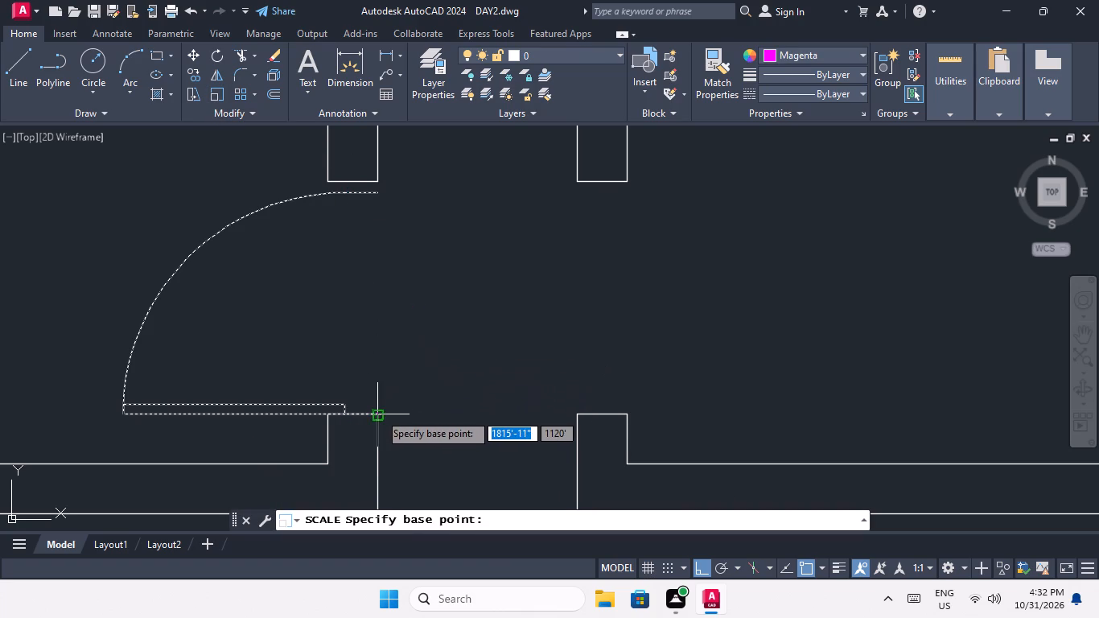
click(379, 413)
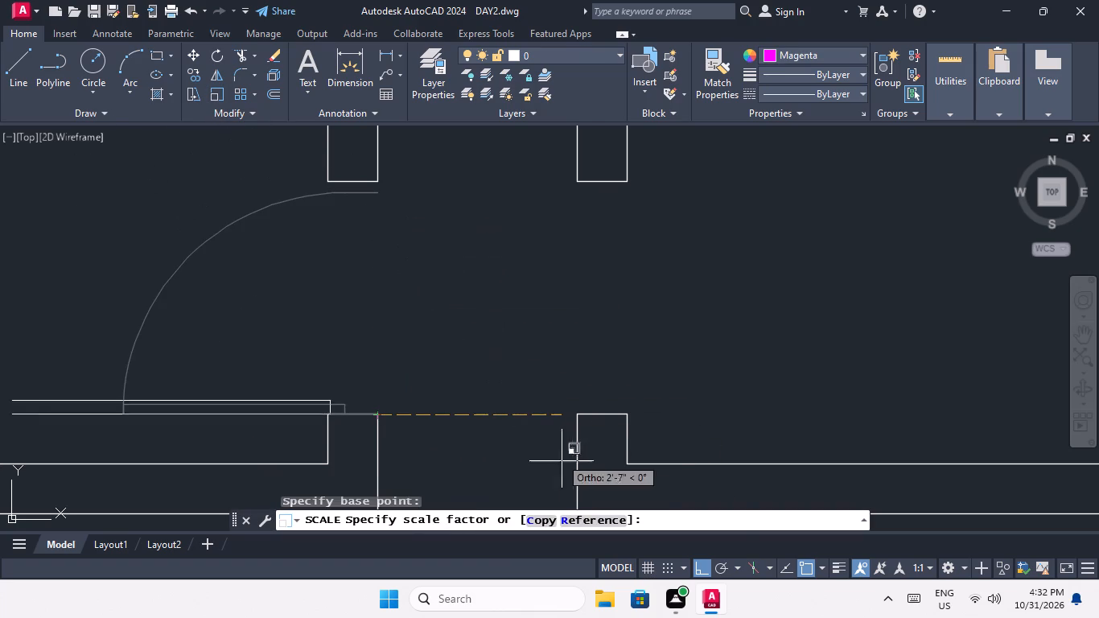
click(584, 520)
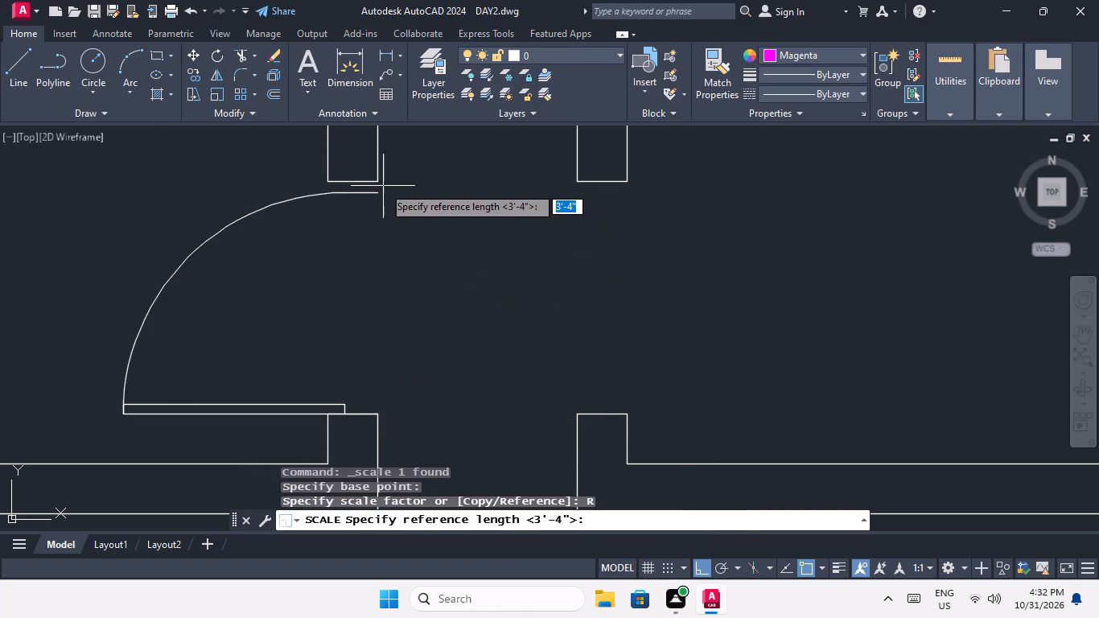
drag(377, 414, 377, 405)
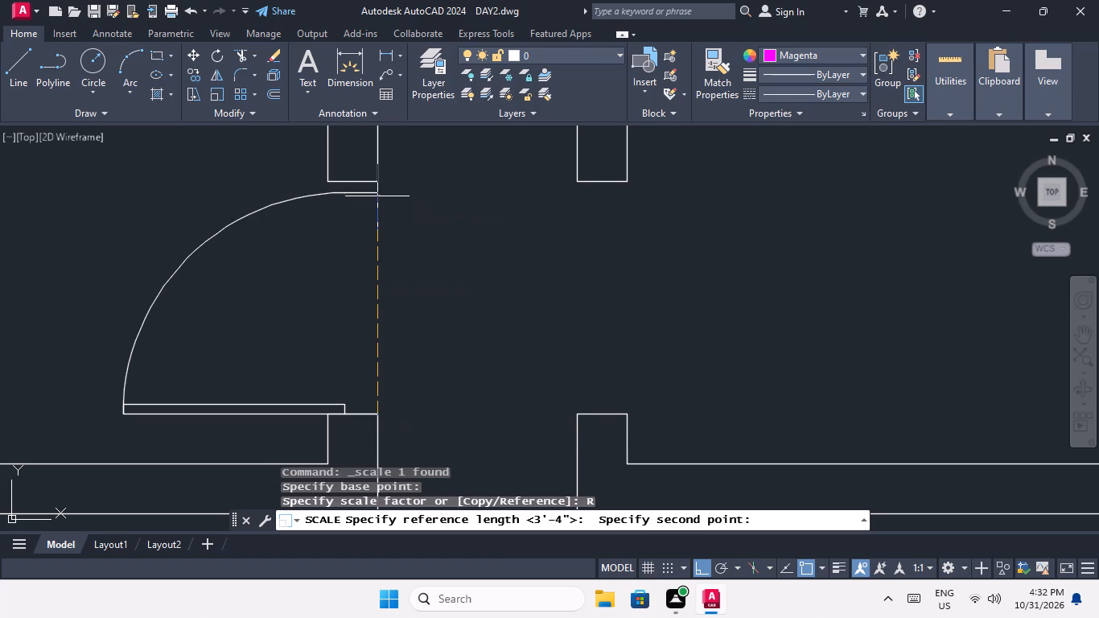
click(379, 192)
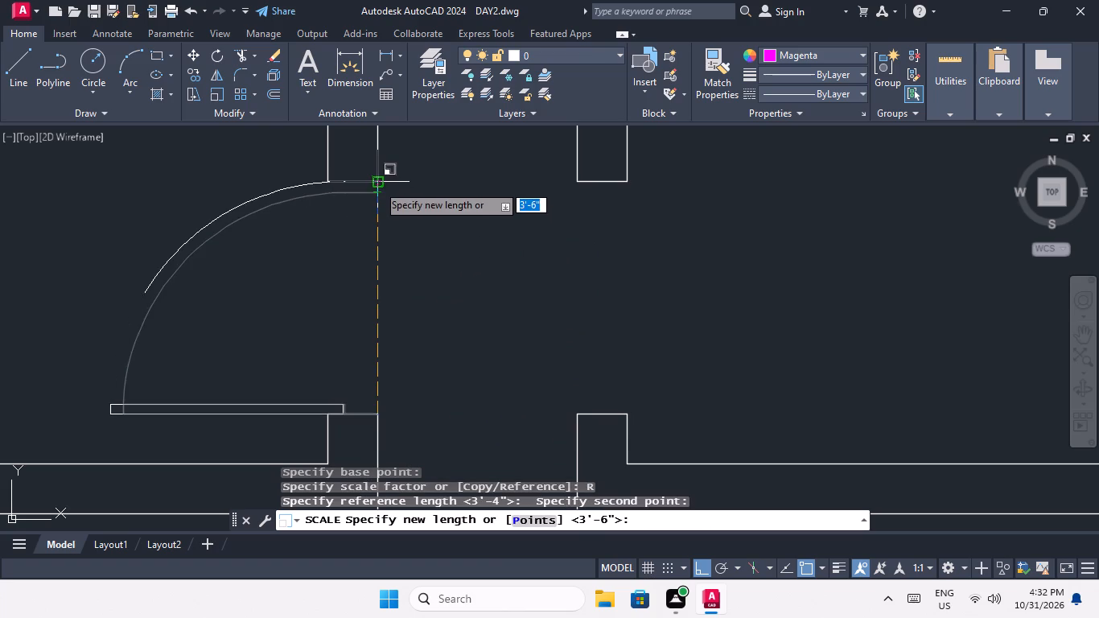
click(377, 184)
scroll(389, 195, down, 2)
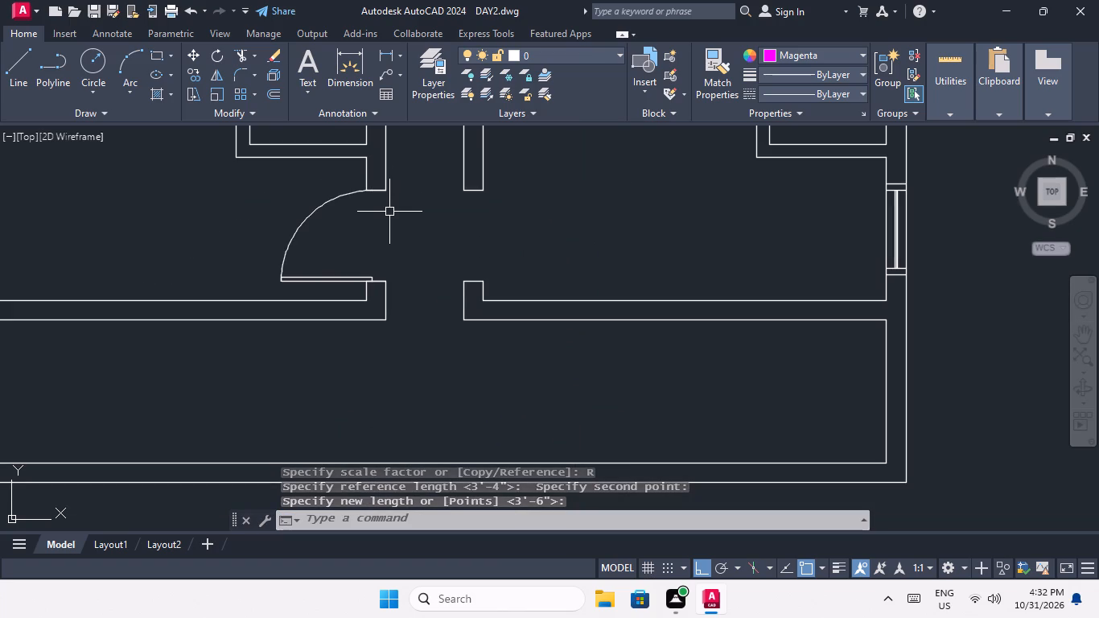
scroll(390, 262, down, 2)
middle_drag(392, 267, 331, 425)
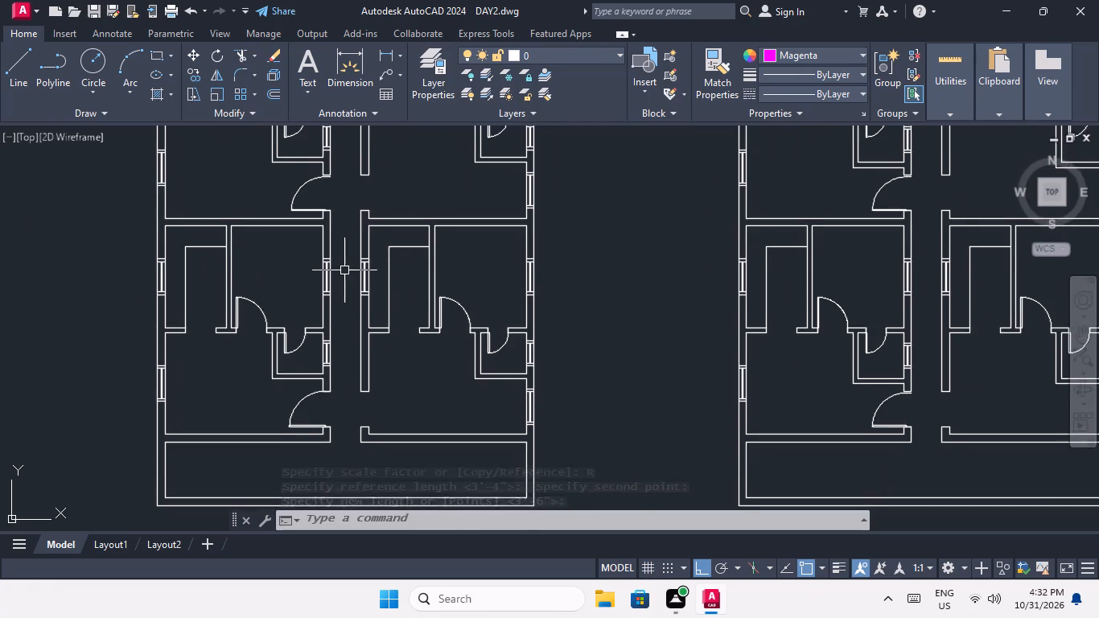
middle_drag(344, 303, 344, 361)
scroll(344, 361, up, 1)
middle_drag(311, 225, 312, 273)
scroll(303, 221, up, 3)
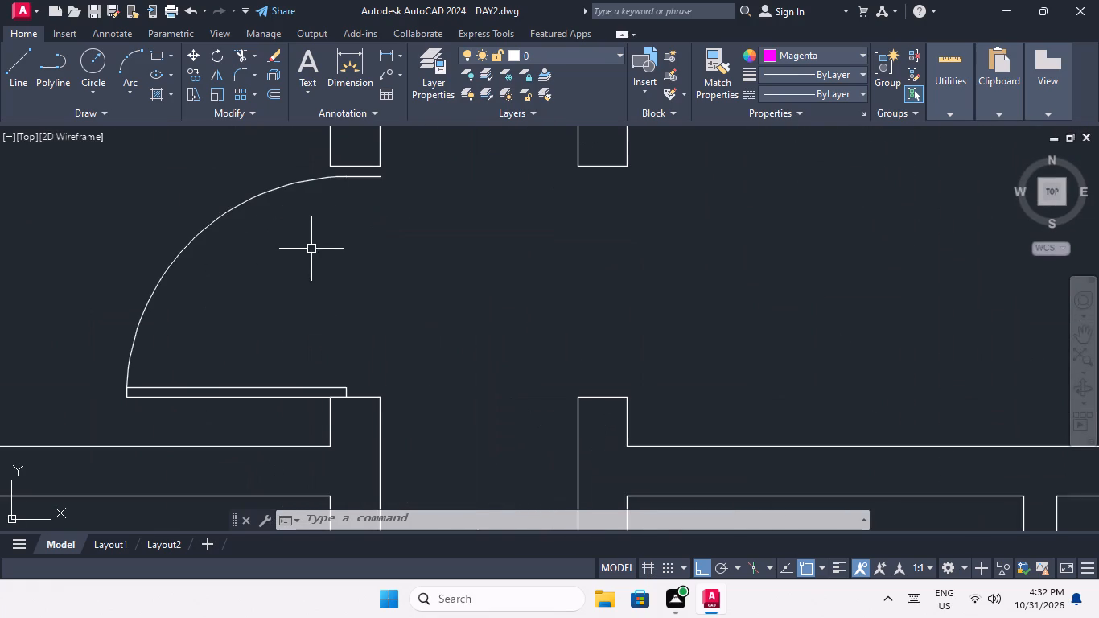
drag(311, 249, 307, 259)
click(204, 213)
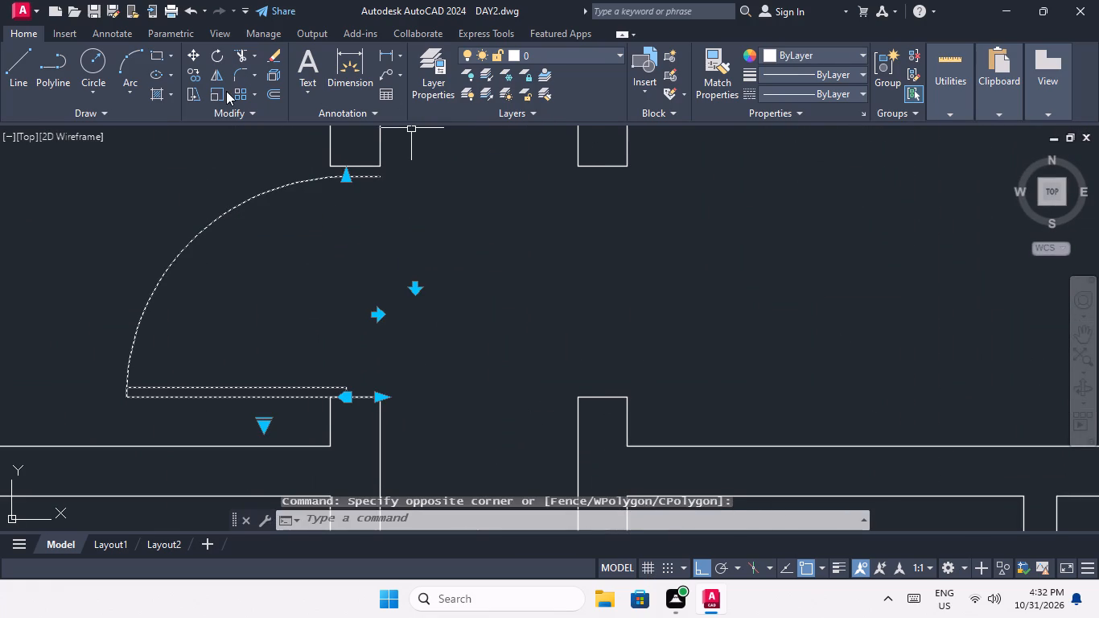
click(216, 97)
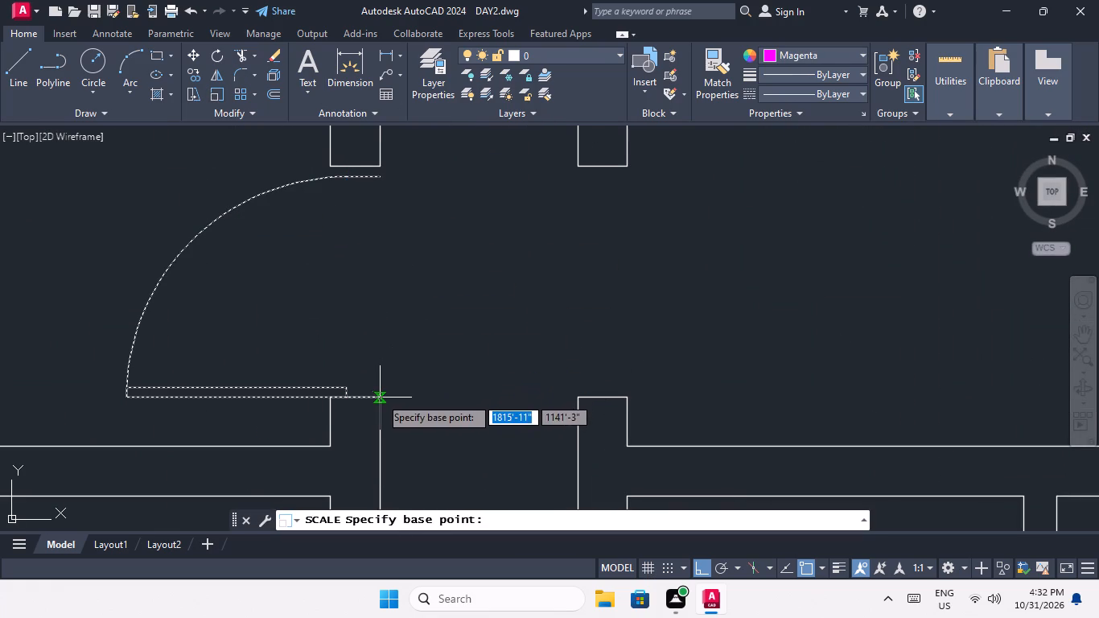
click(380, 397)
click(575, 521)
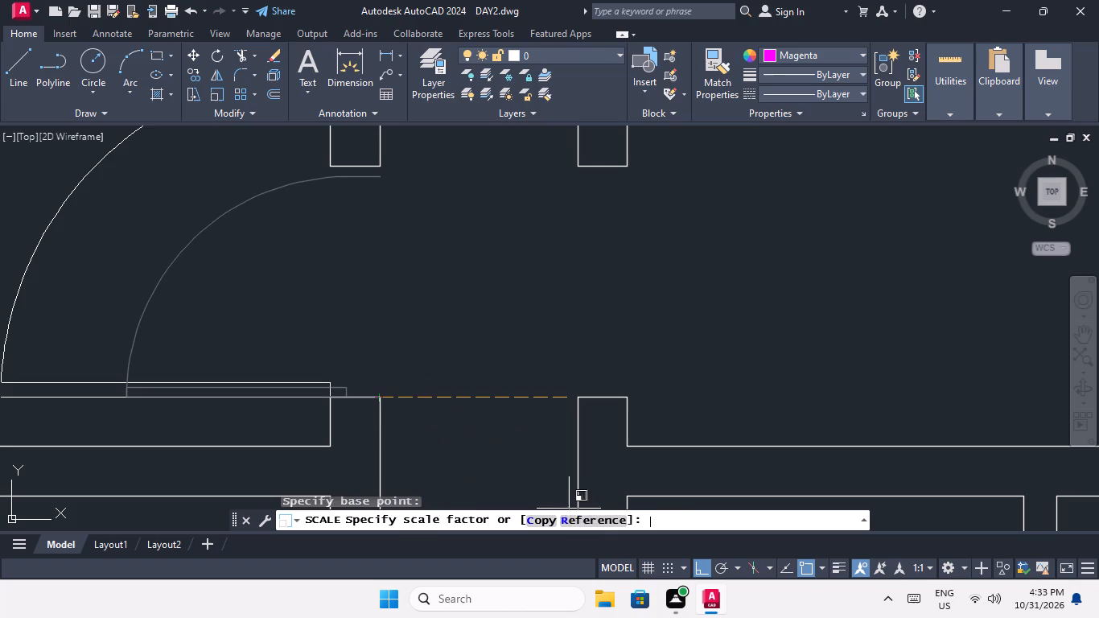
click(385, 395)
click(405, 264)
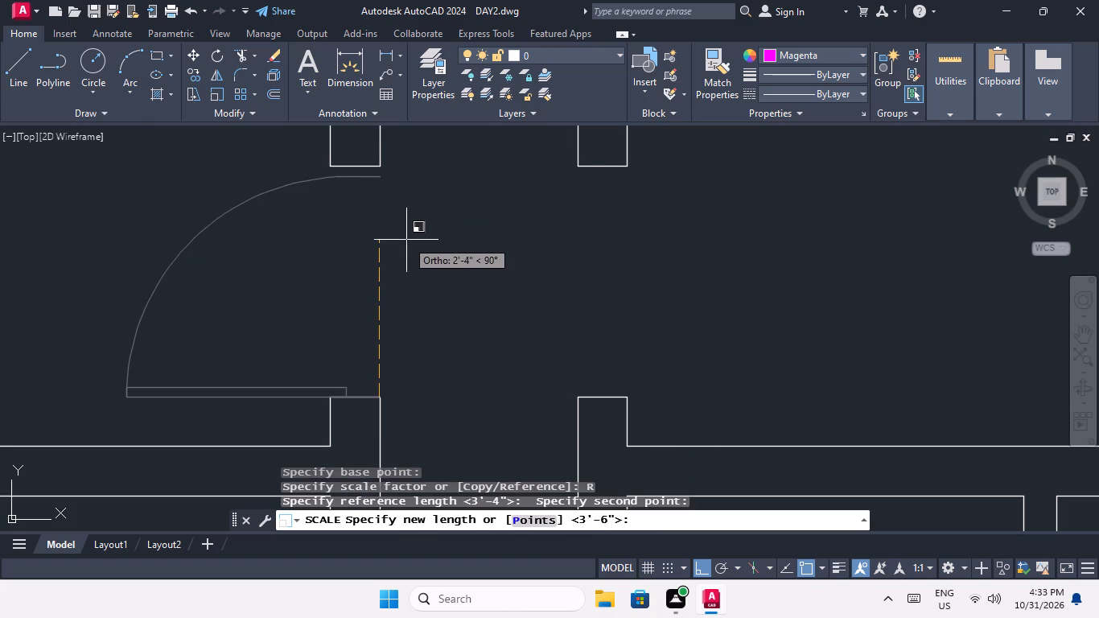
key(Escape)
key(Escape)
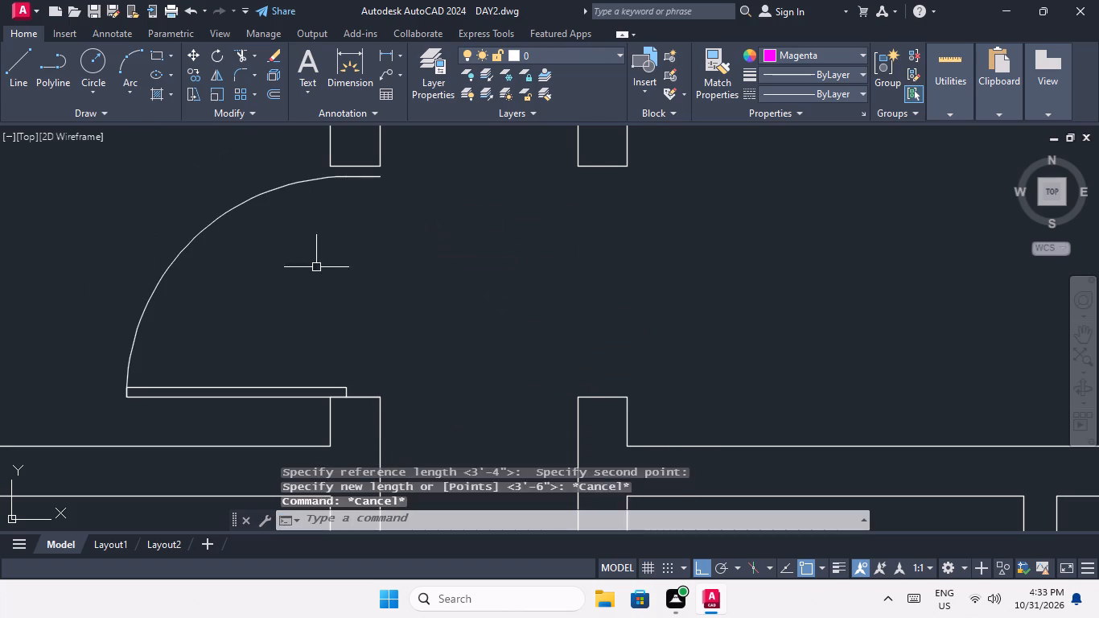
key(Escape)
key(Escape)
Scale the same block's third-row corridor door by reference from its lower jamb corner to 3'-6", reaching the upper jamb corner.
drag(267, 261, 248, 249)
click(188, 198)
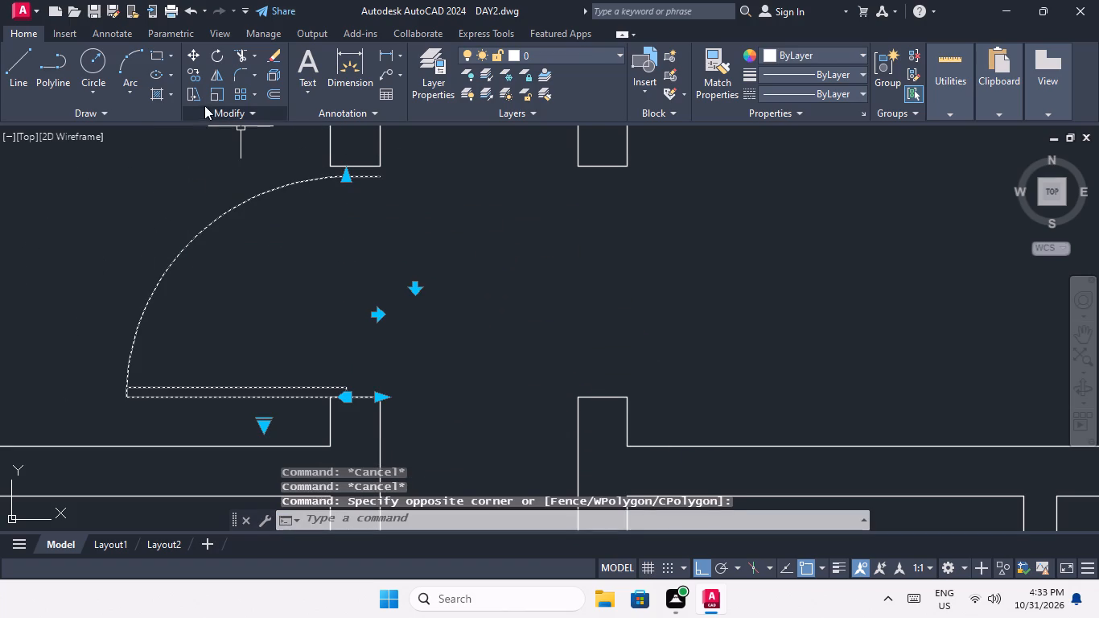
click(212, 93)
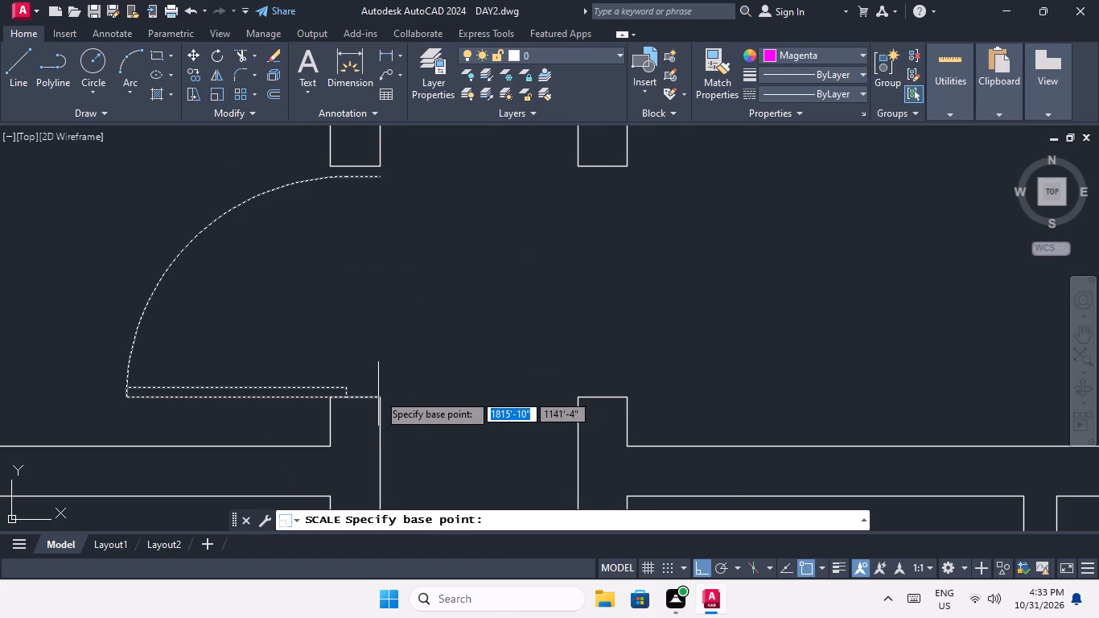
click(378, 397)
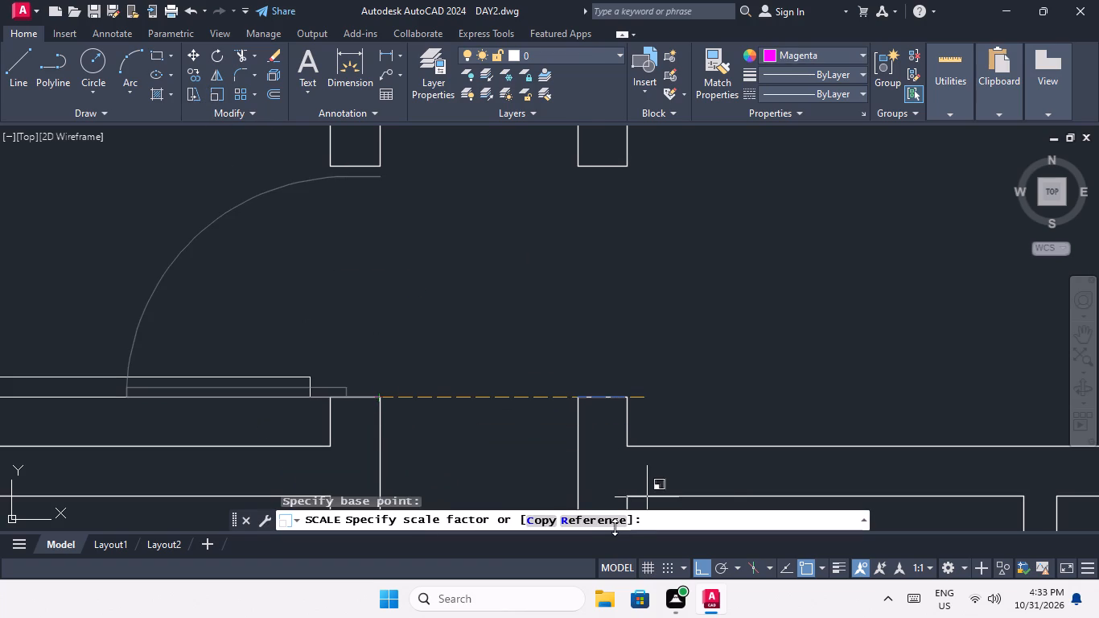
click(601, 523)
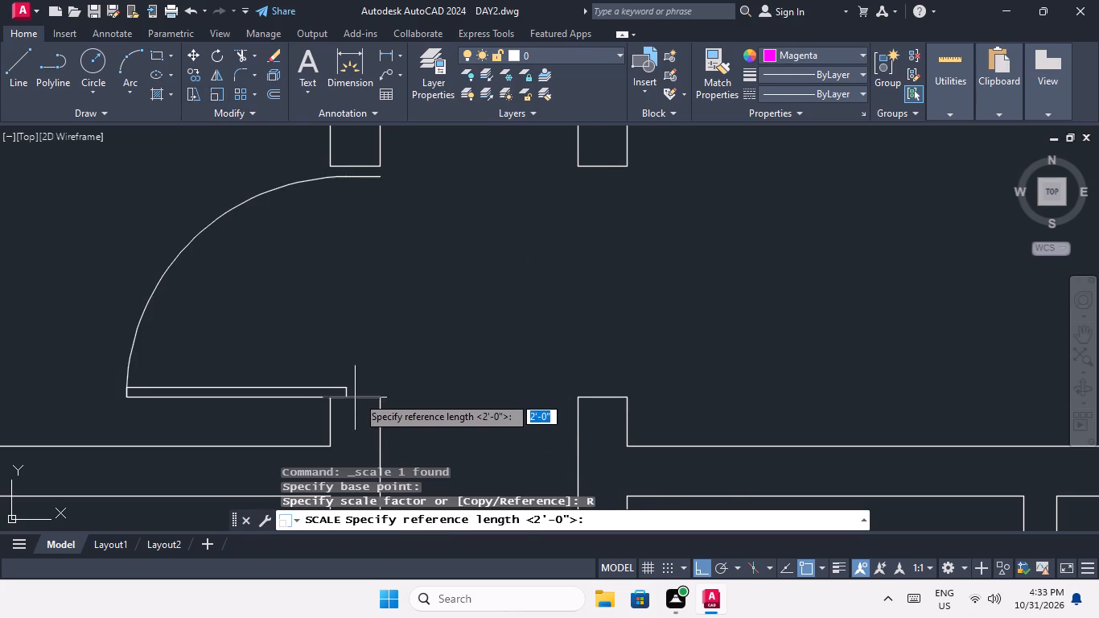
click(381, 398)
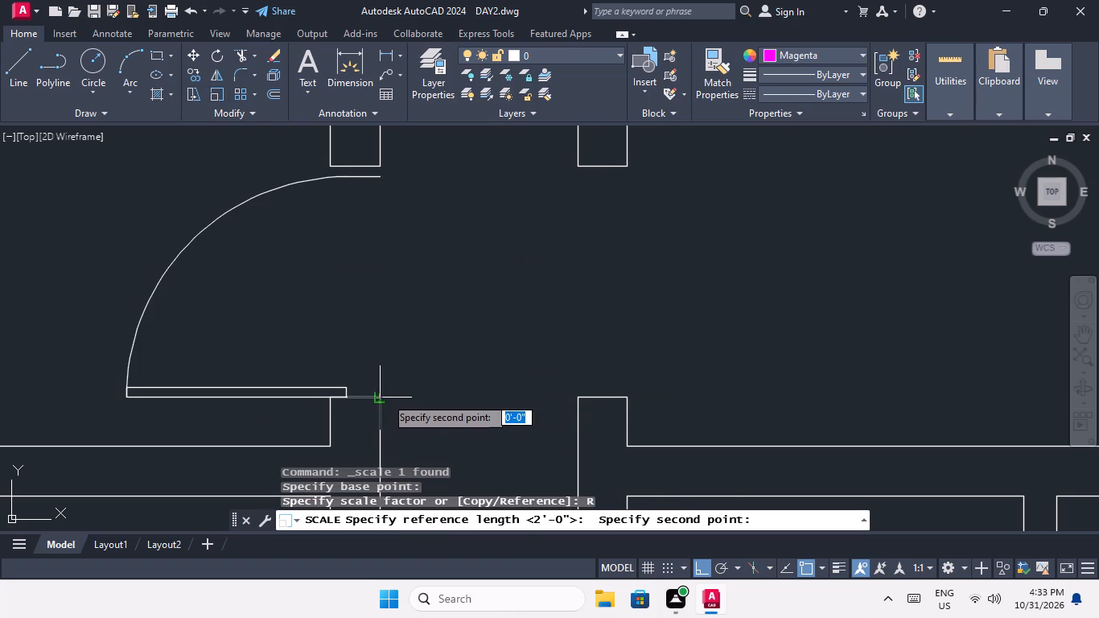
click(378, 176)
scroll(374, 171, up, 1)
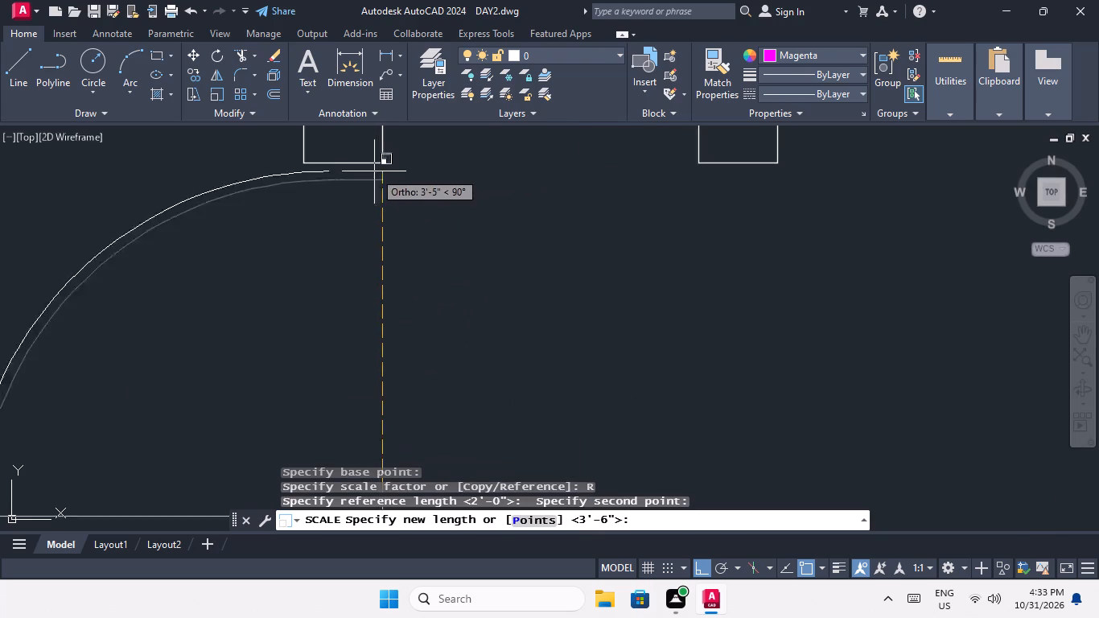
scroll(374, 171, up, 1)
click(389, 159)
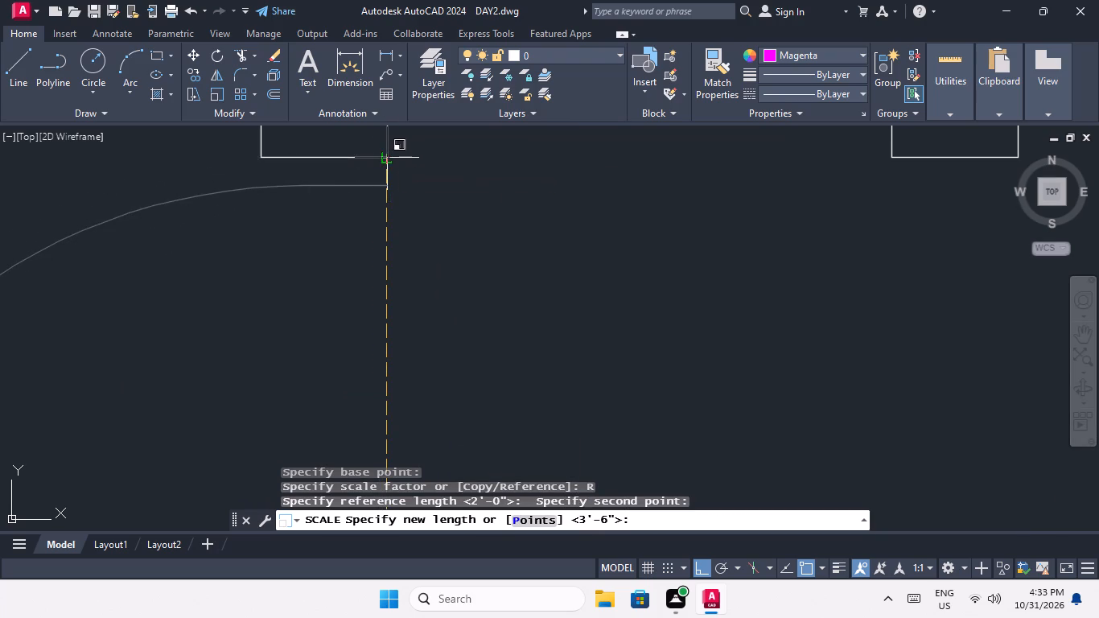
key(Escape)
Scale the same block's second-row corridor door by reference from its lower jamb corner to 3'-6", reaching the upper jamb corner.
scroll(394, 200, down, 3)
middle_drag(397, 268, 366, 319)
scroll(366, 298, down, 3)
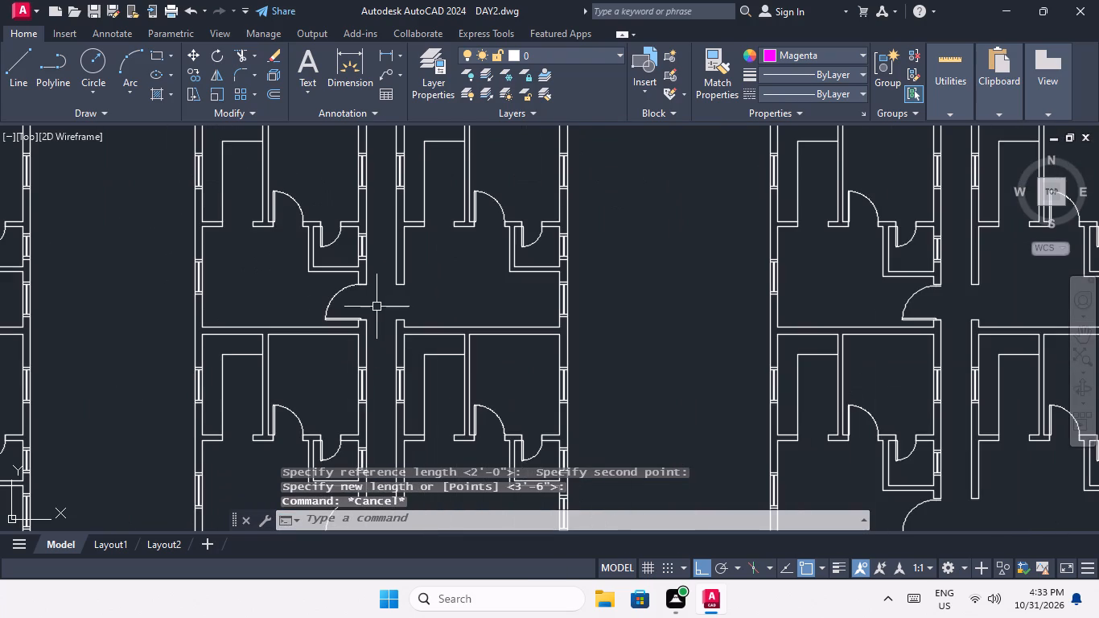
middle_drag(397, 305, 374, 404)
scroll(357, 282, down, 1)
middle_drag(356, 304, 356, 354)
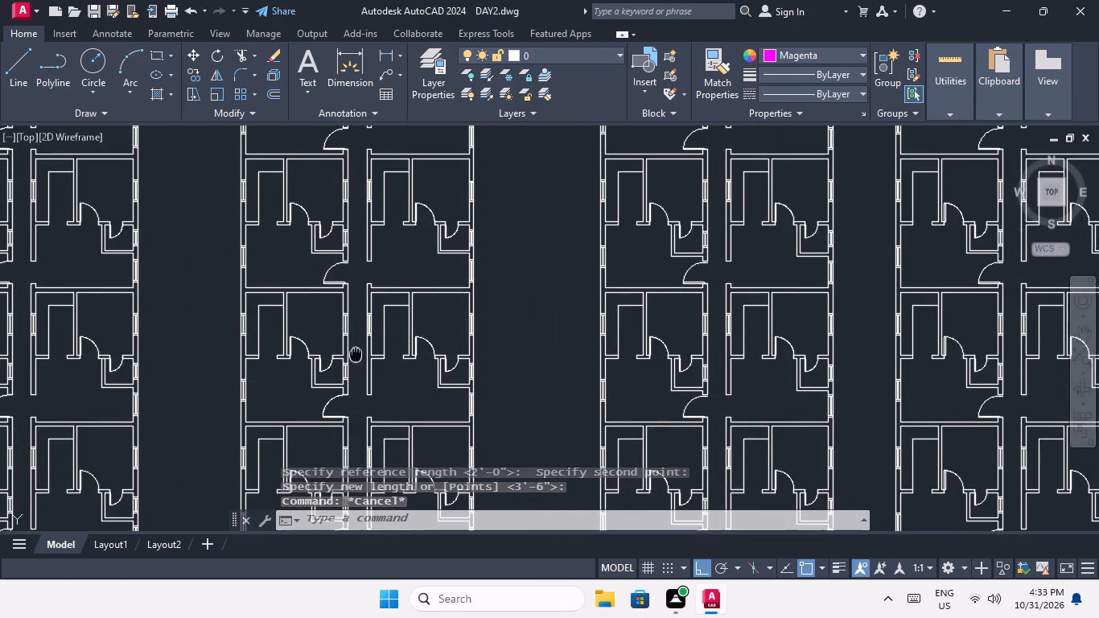
middle_drag(356, 354, 356, 356)
scroll(329, 237, up, 2)
scroll(359, 343, up, 3)
drag(292, 325, 257, 319)
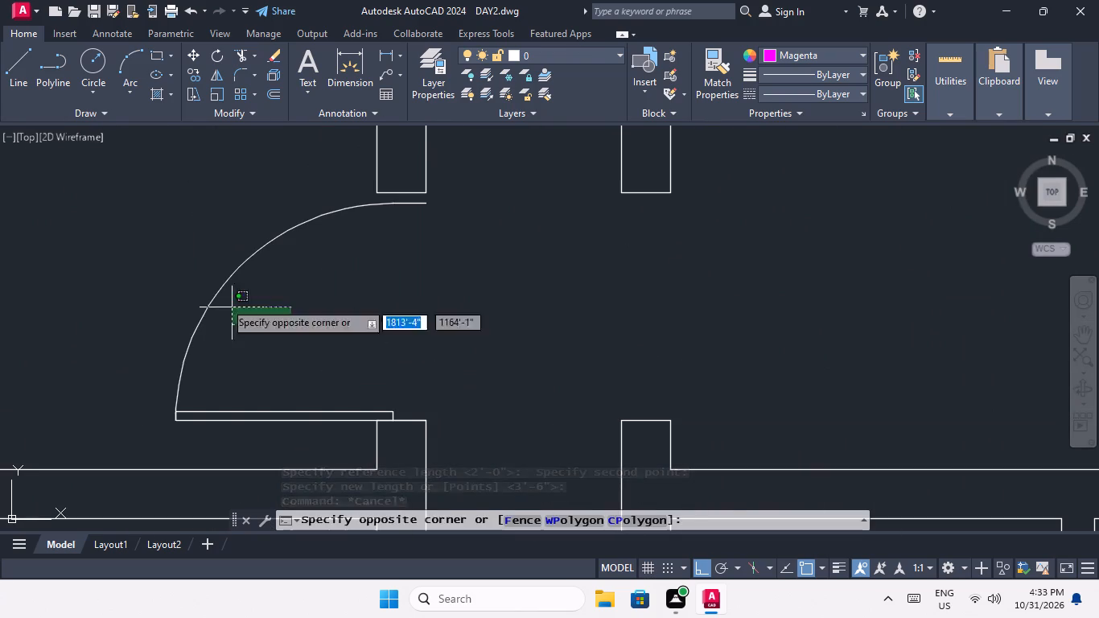
click(202, 274)
click(211, 93)
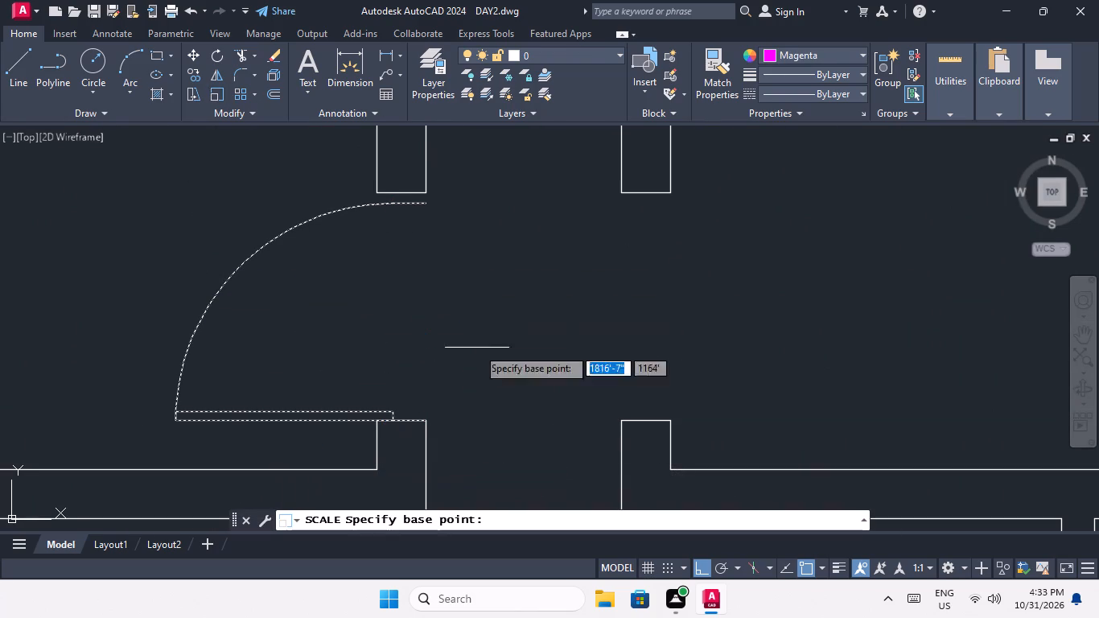
click(424, 420)
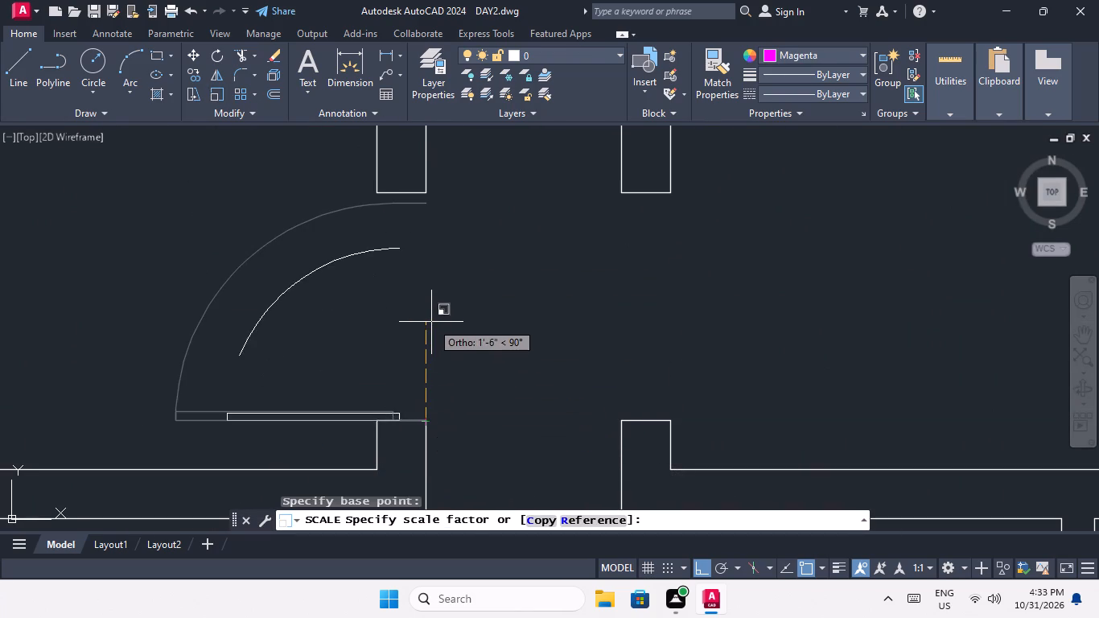
click(598, 518)
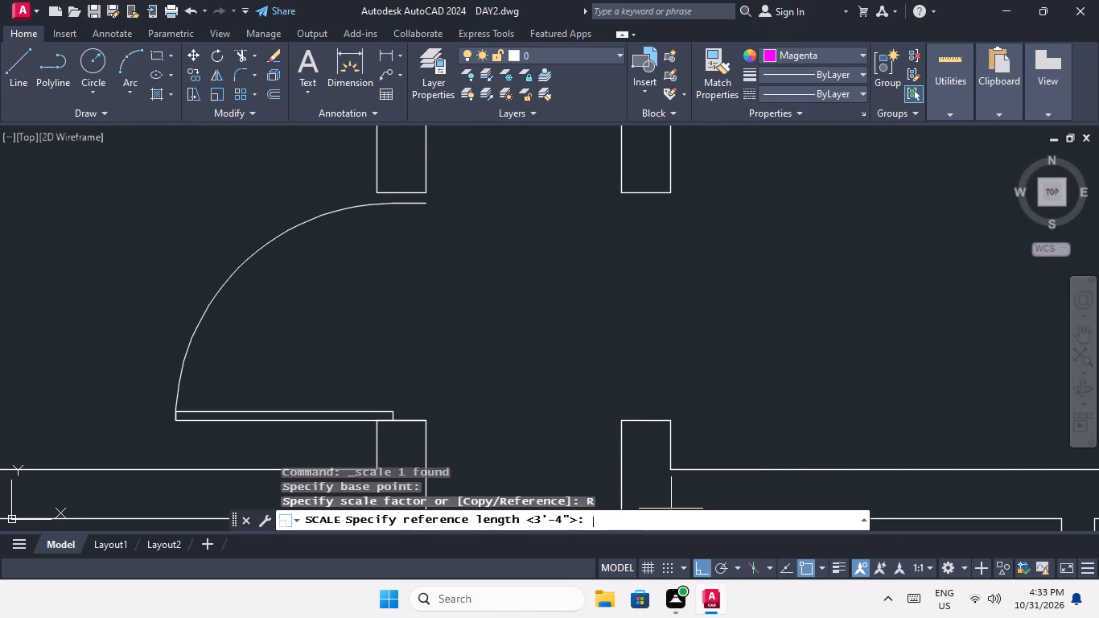
click(427, 420)
click(427, 202)
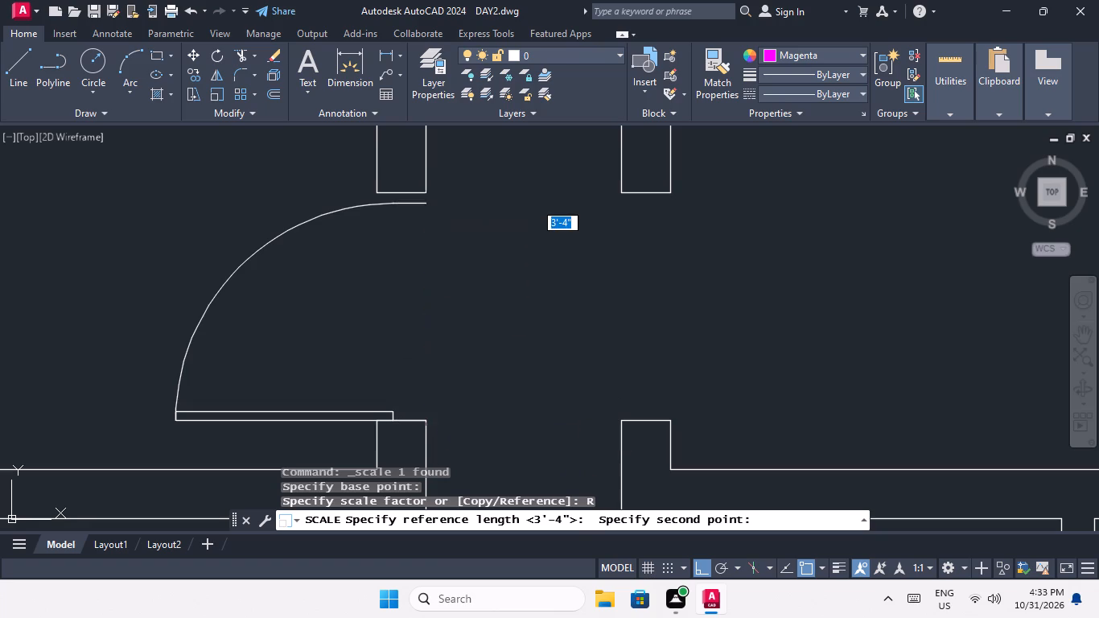
scroll(426, 190, up, 2)
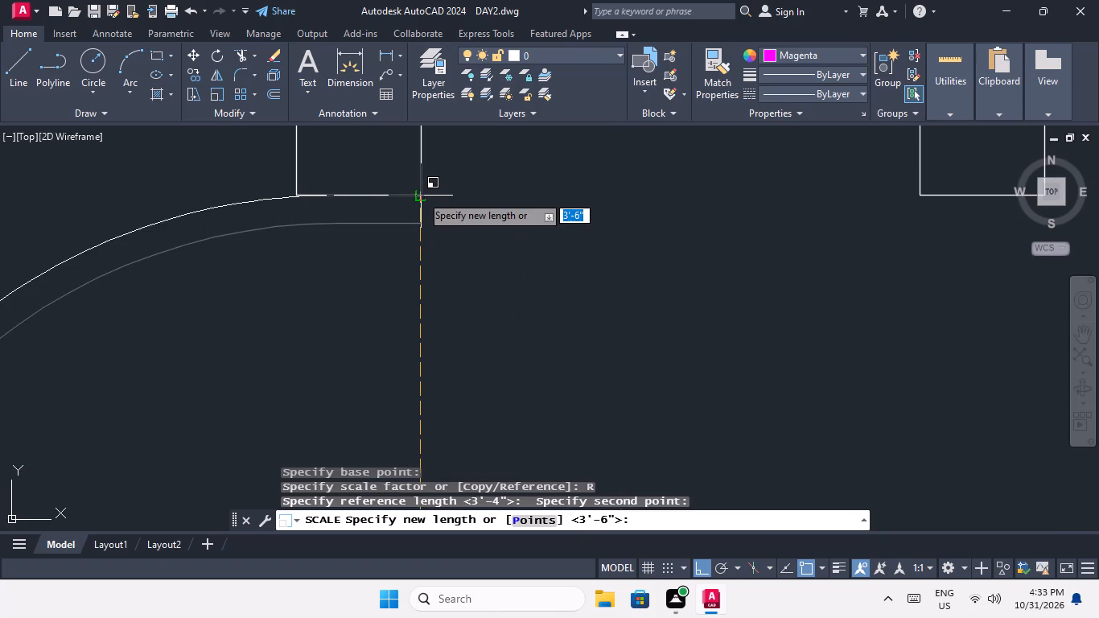
click(421, 195)
Scale the fourth-from-last block's top-row corridor door by reference from its lower jamb corner to 3'-6", reaching the upper jamb corner.
scroll(457, 213, down, 7)
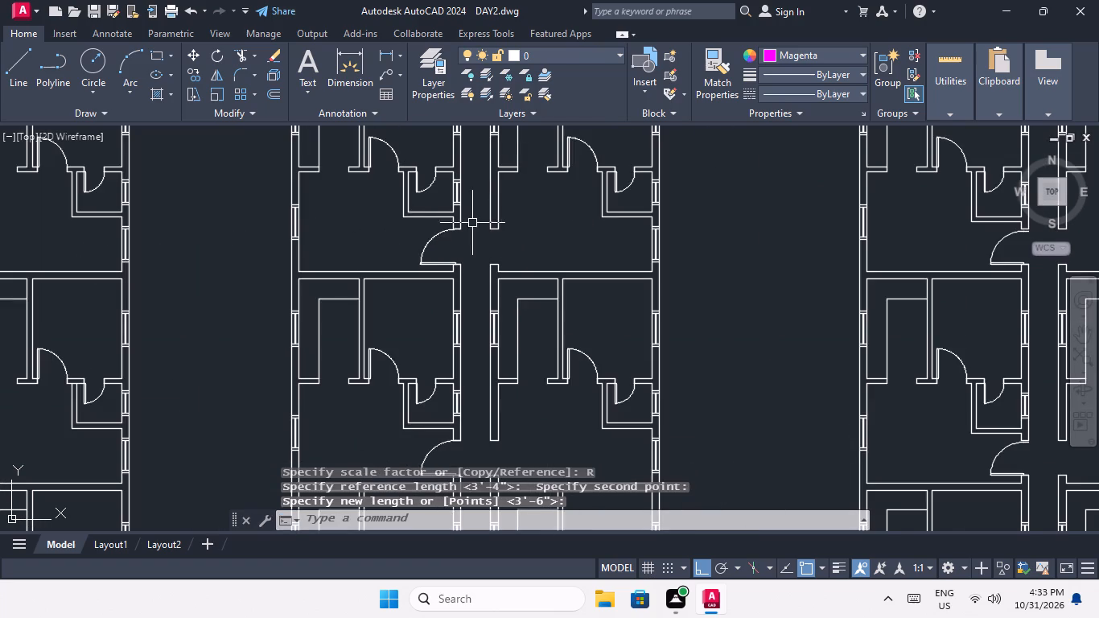
middle_drag(402, 348, 344, 405)
scroll(397, 247, down, 1)
middle_drag(397, 257, 310, 389)
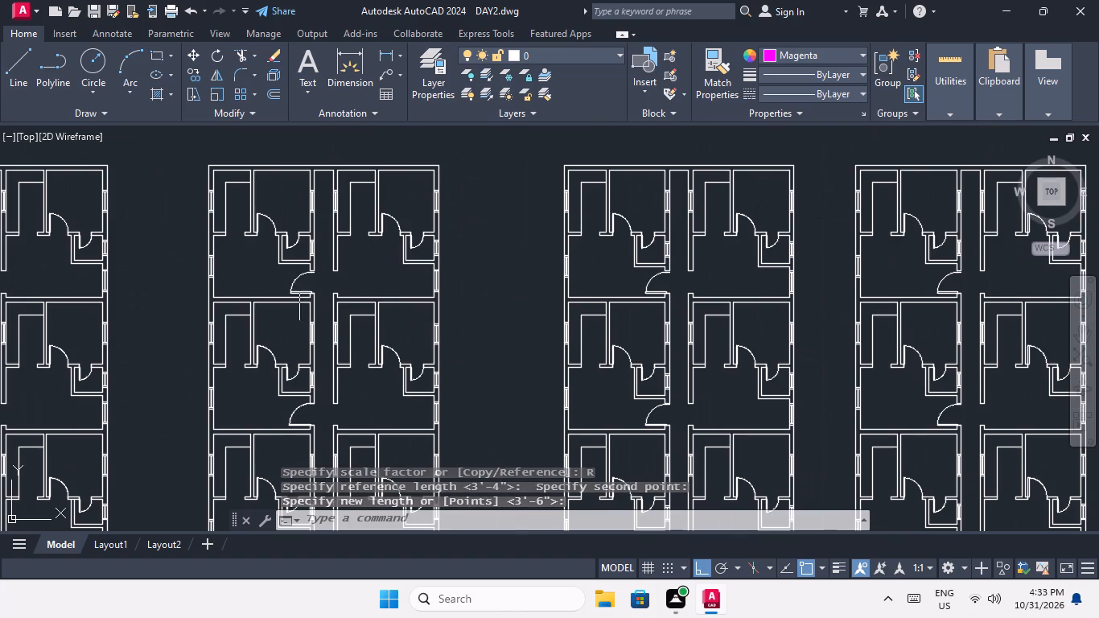
scroll(303, 282, up, 4)
drag(274, 311, 253, 315)
click(199, 278)
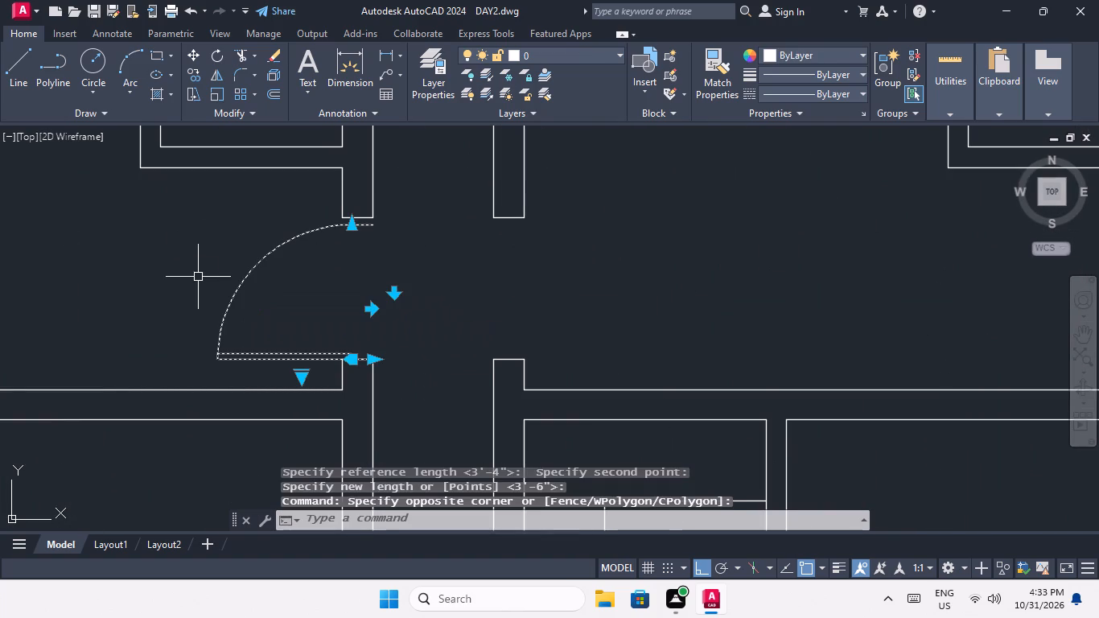
click(218, 94)
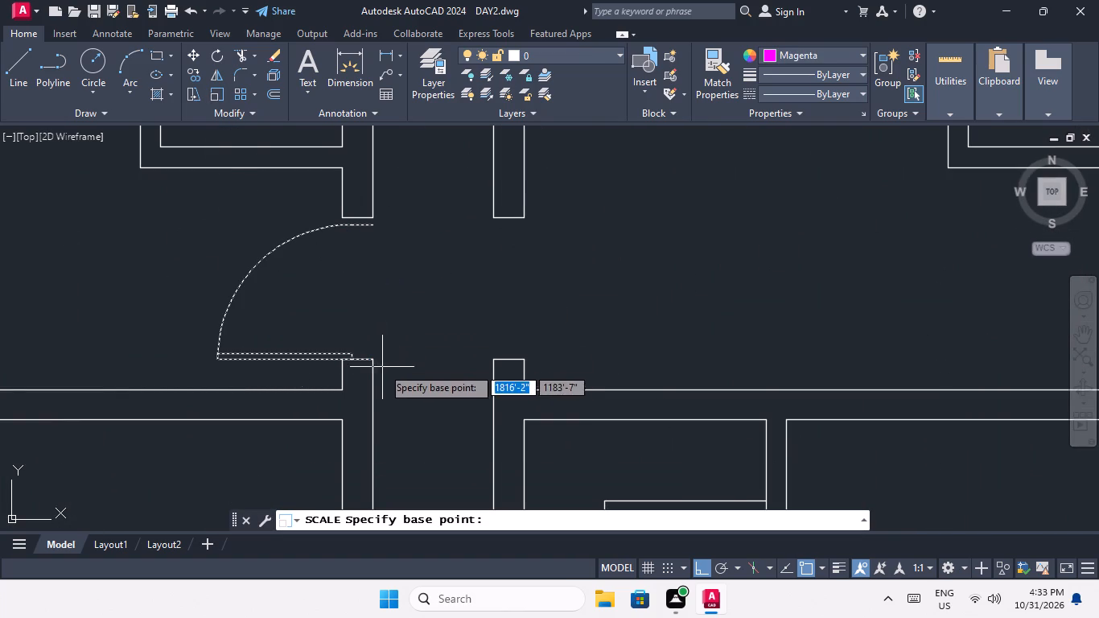
scroll(376, 360, up, 2)
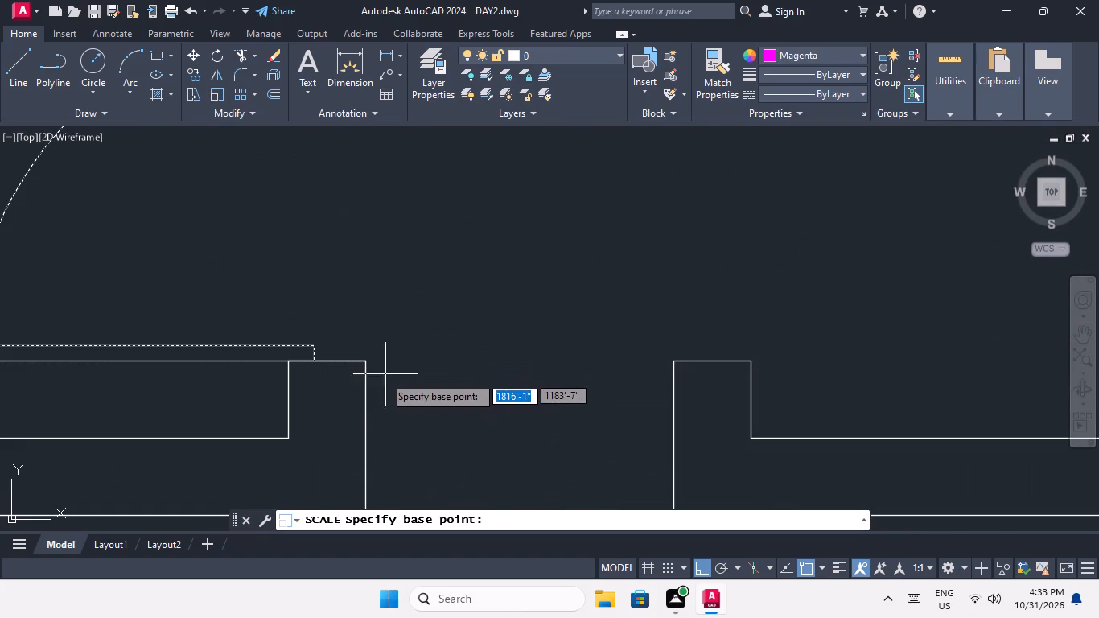
click(364, 364)
scroll(370, 313, down, 1)
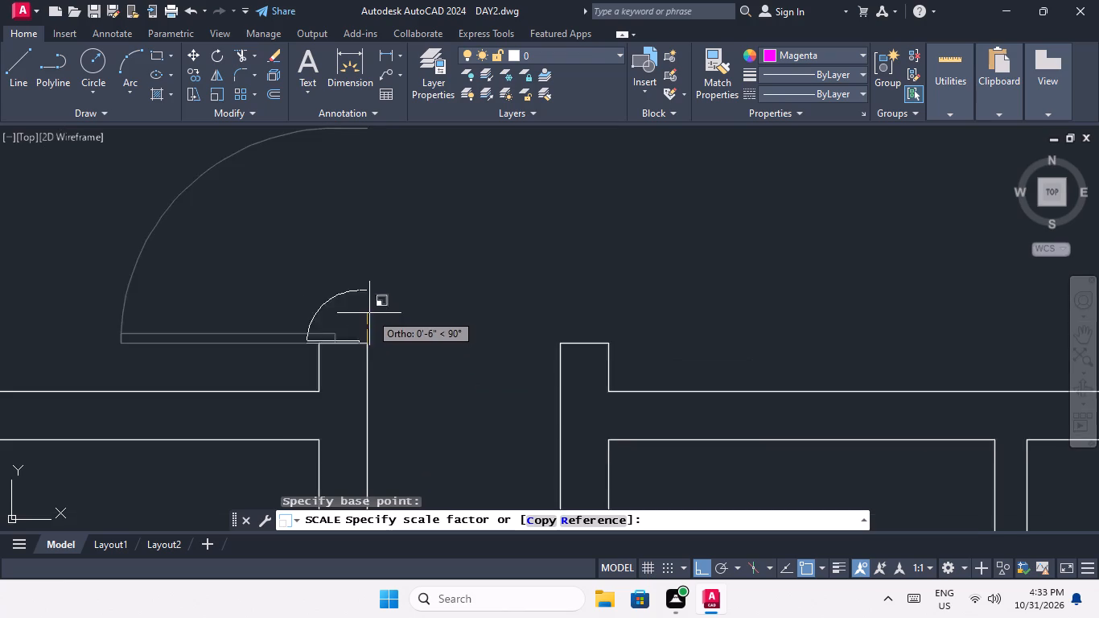
middle_drag(369, 335, 360, 406)
click(599, 517)
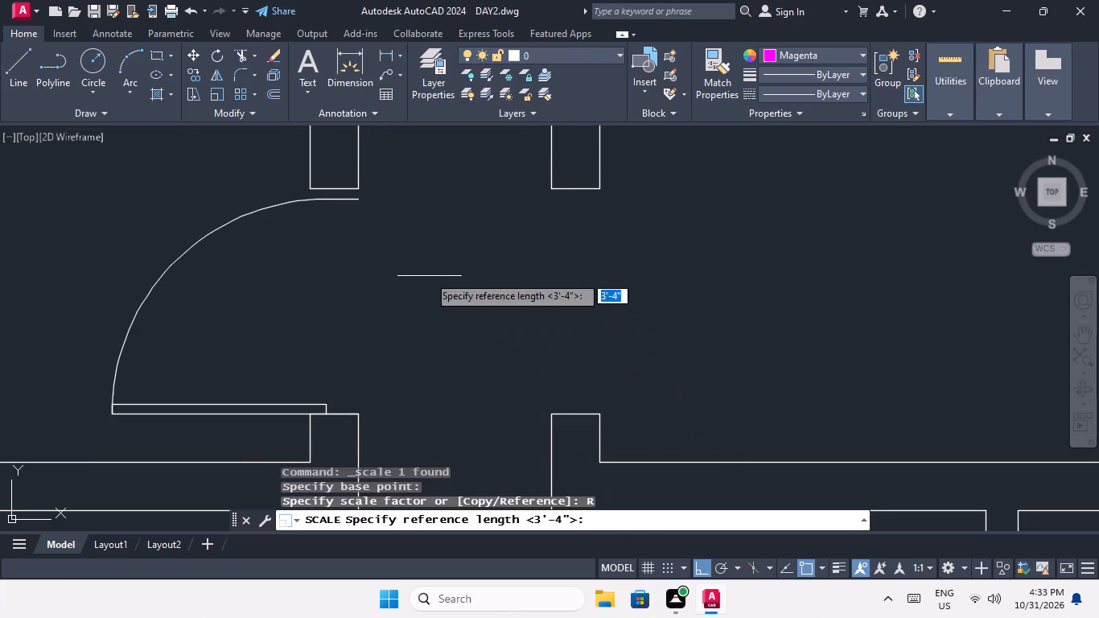
drag(360, 414, 360, 406)
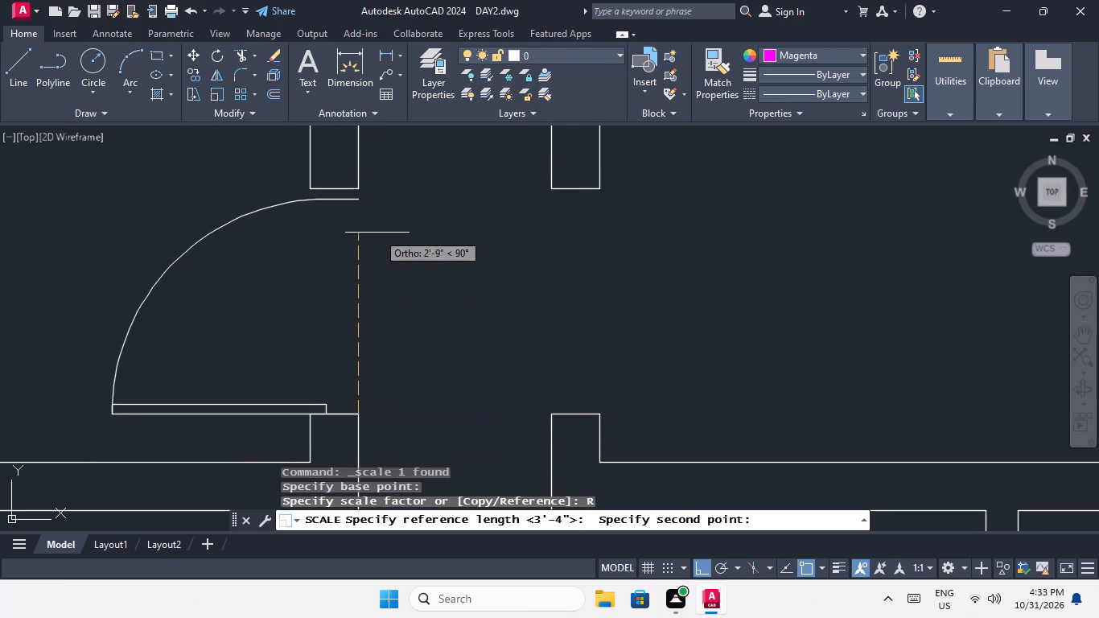
click(358, 200)
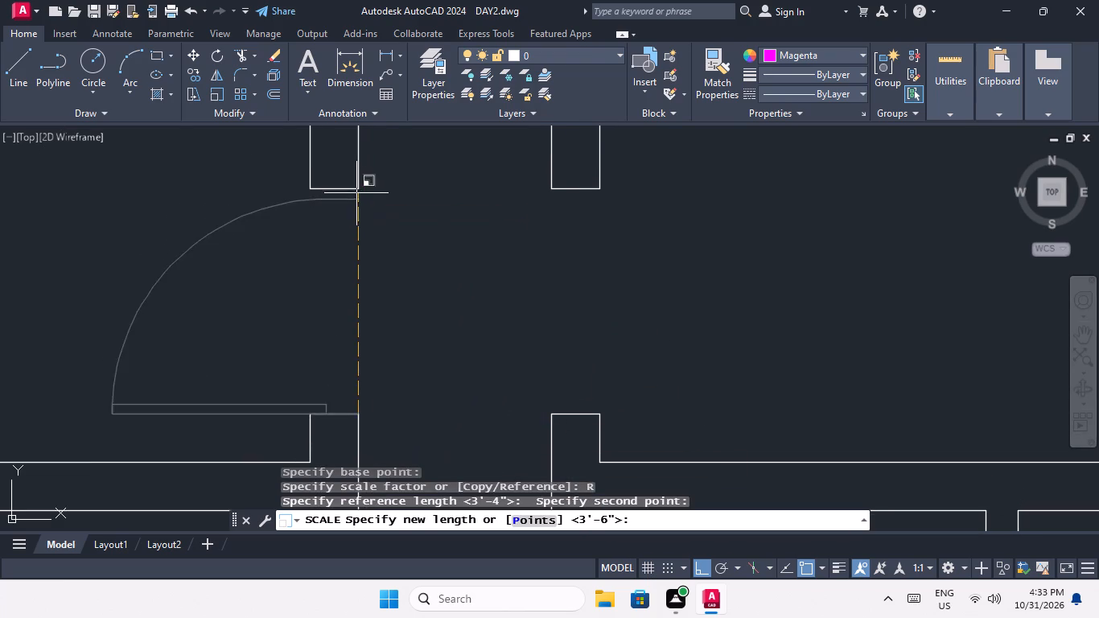
scroll(358, 189, up, 2)
click(356, 190)
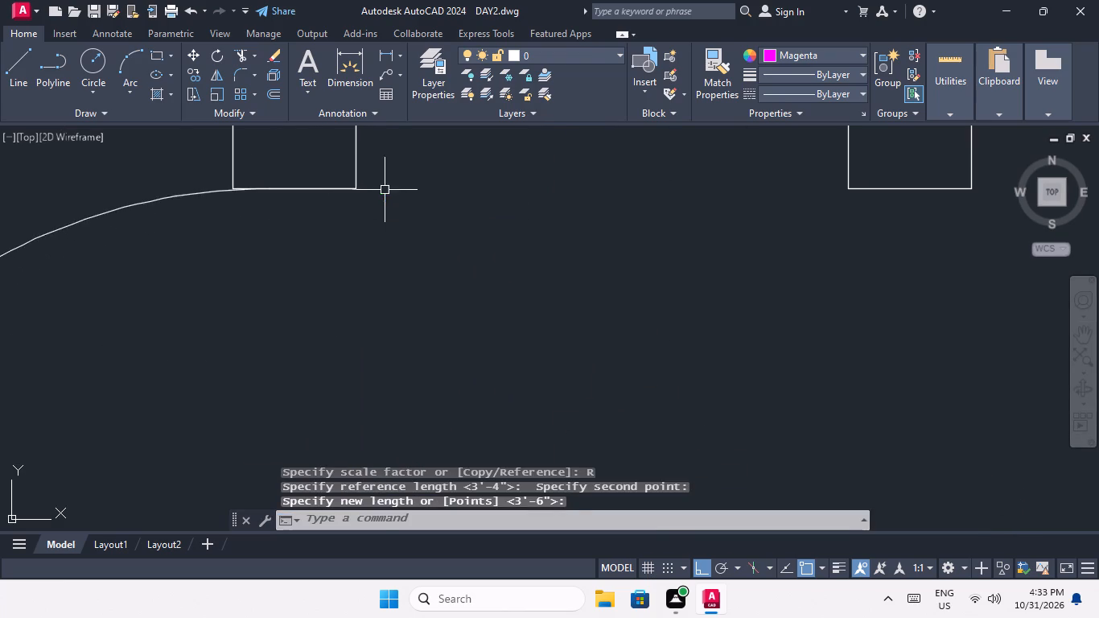
Scale the third-from-last block's bottom-row corridor door by reference from its lower jamb corner to 3'-6", reaching the upper jamb corner.
scroll(385, 190, down, 5)
middle_drag(439, 228, 340, 235)
scroll(349, 209, down, 4)
middle_drag(443, 292, 253, 277)
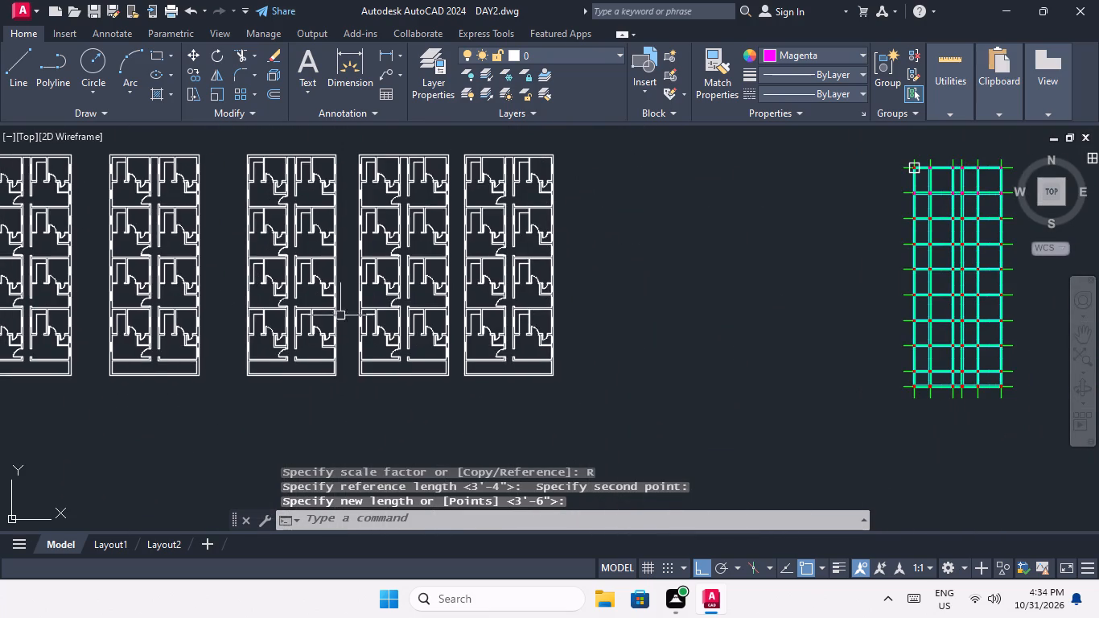
scroll(309, 373, up, 3)
scroll(212, 305, up, 3)
middle_drag(240, 310, 364, 297)
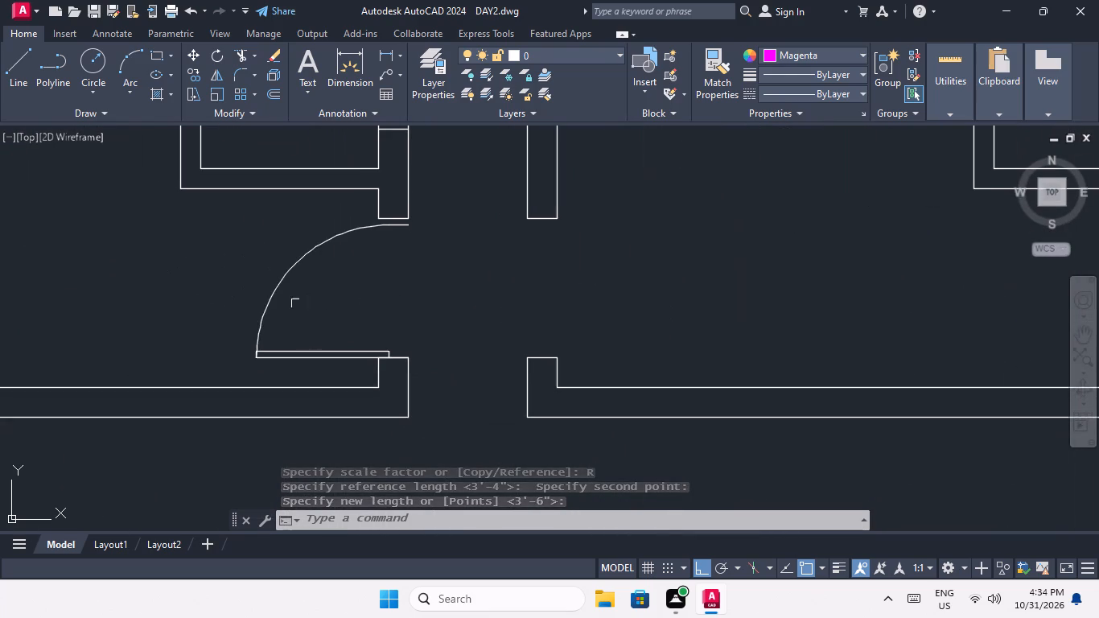
drag(296, 307, 257, 317)
click(208, 305)
click(220, 97)
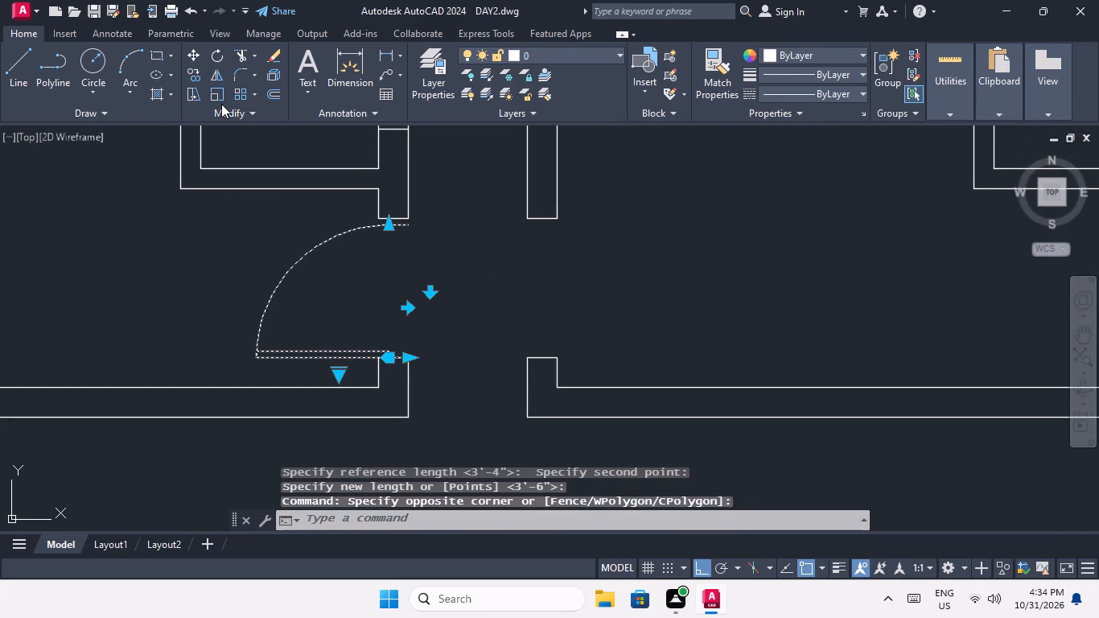
click(218, 90)
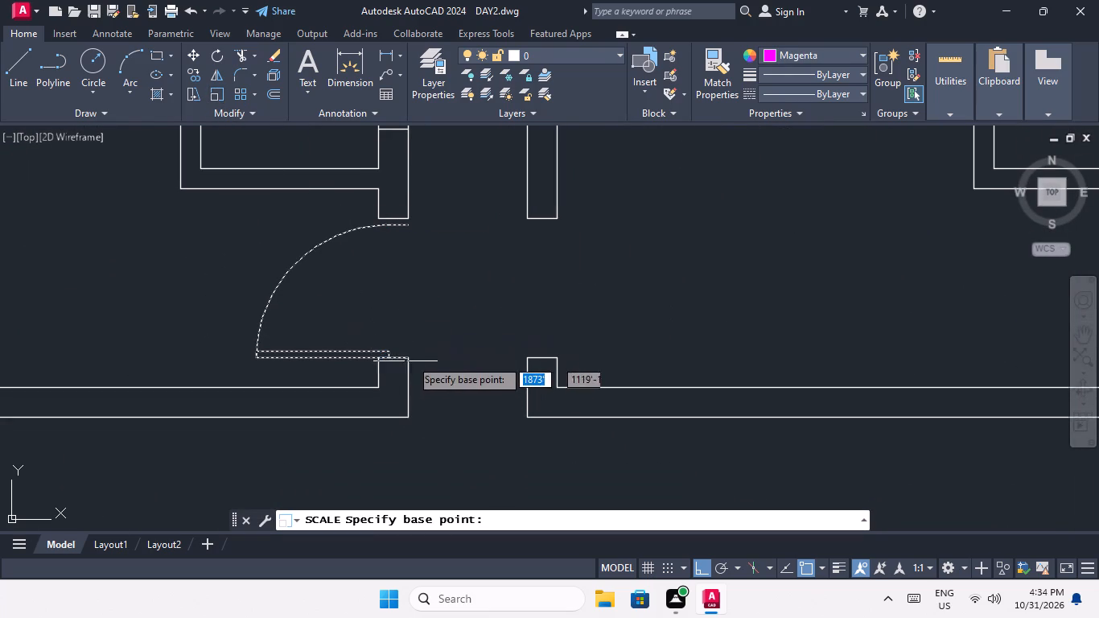
click(410, 356)
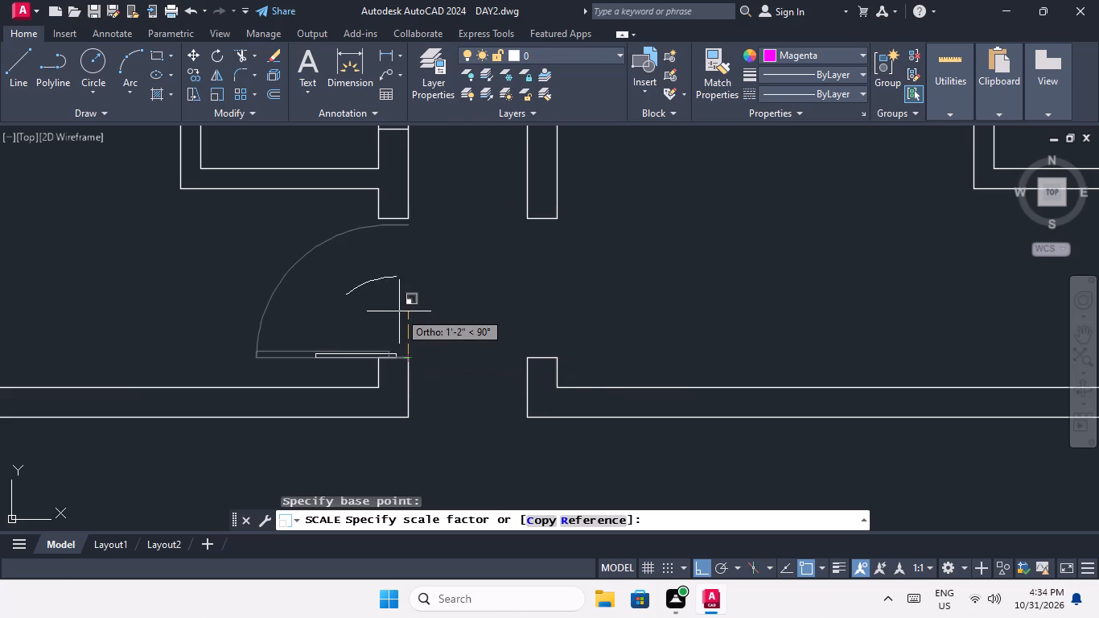
click(599, 525)
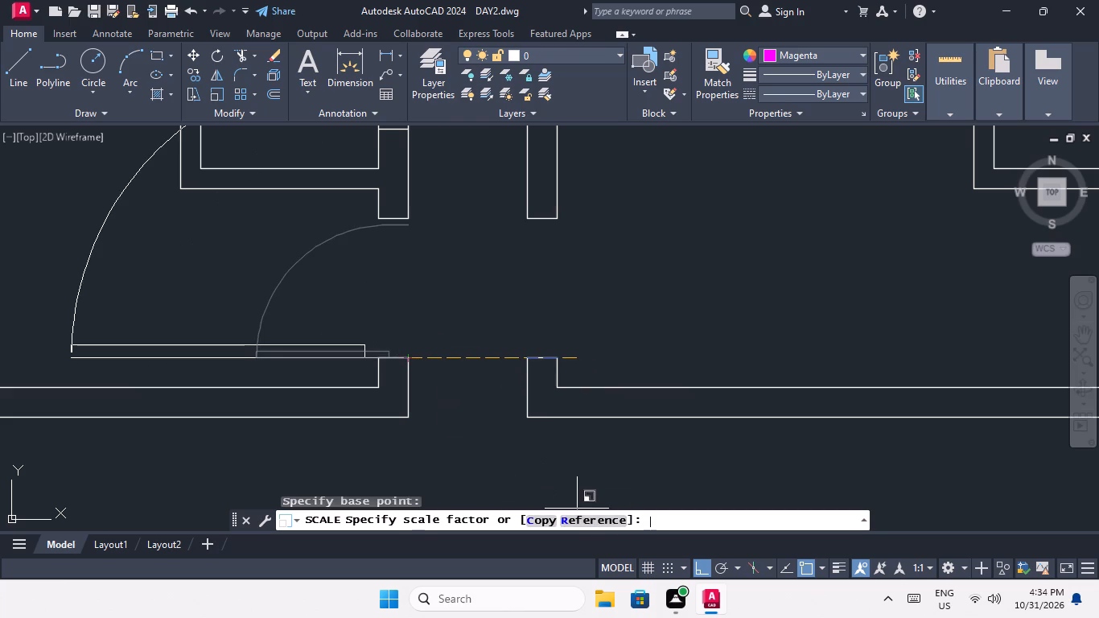
click(407, 356)
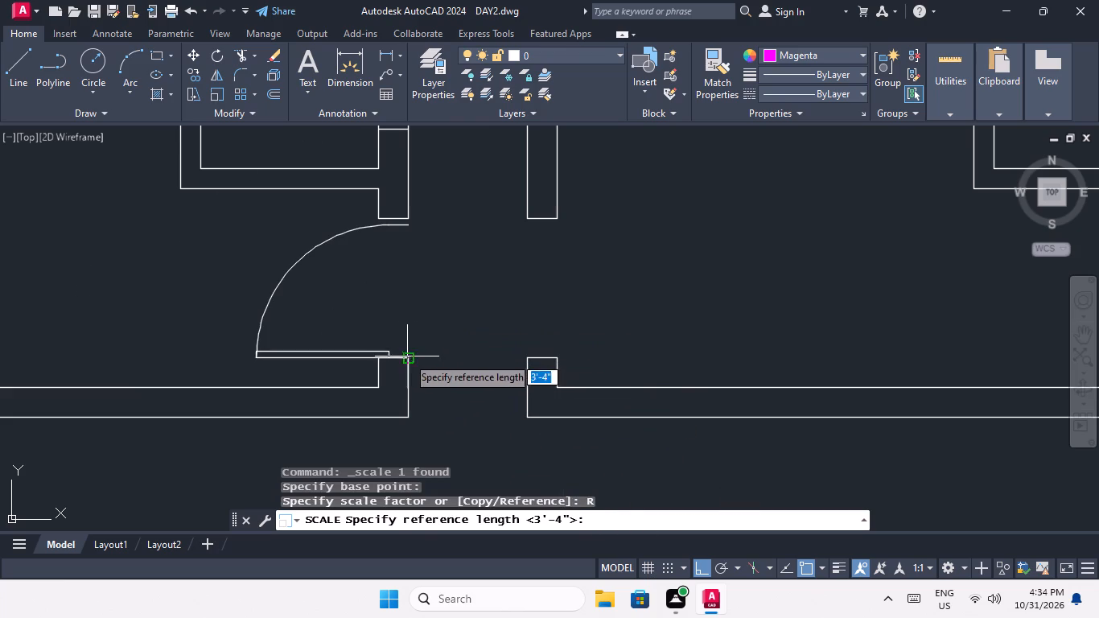
click(406, 227)
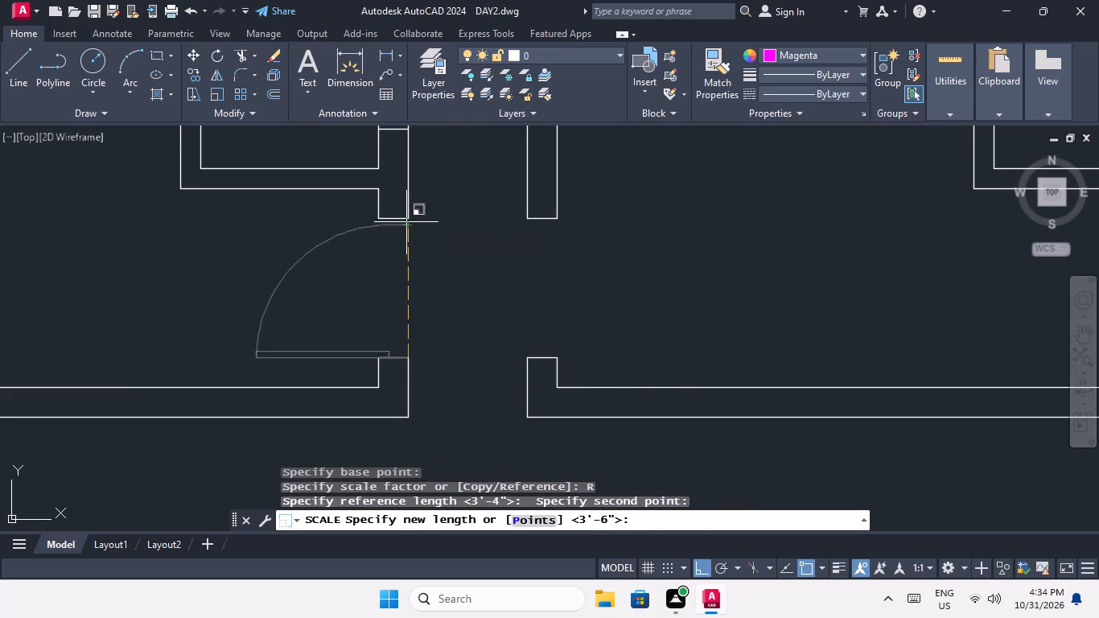
scroll(408, 213, up, 2)
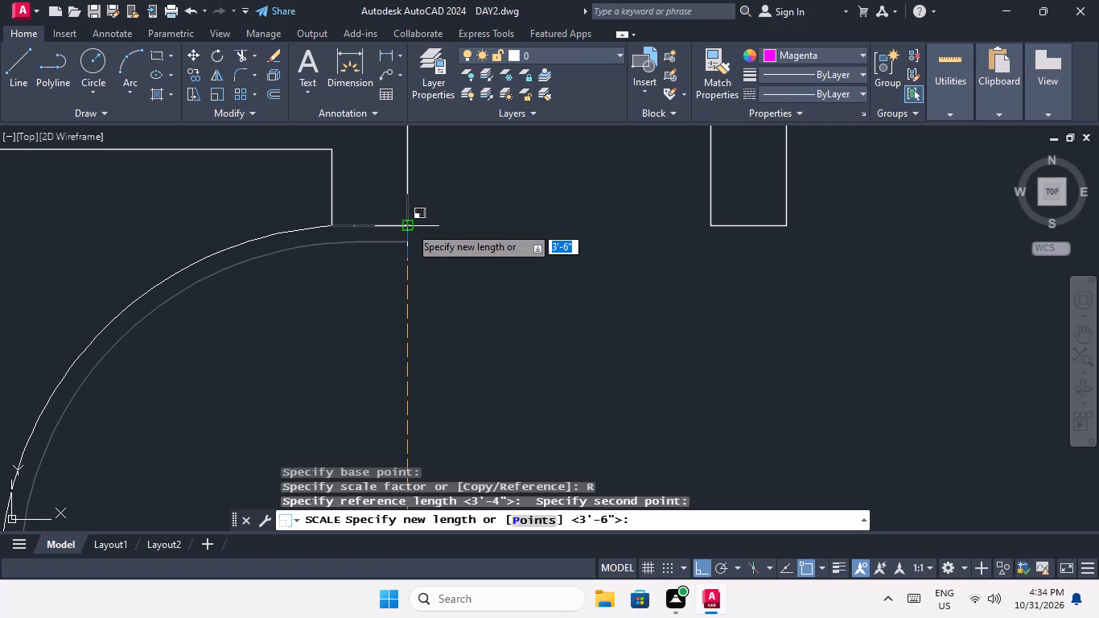
click(410, 226)
Scale the same block's third-row corridor door by reference from its lower jamb corner to 3'-6", reaching the upper jamb corner.
scroll(450, 225, down, 3)
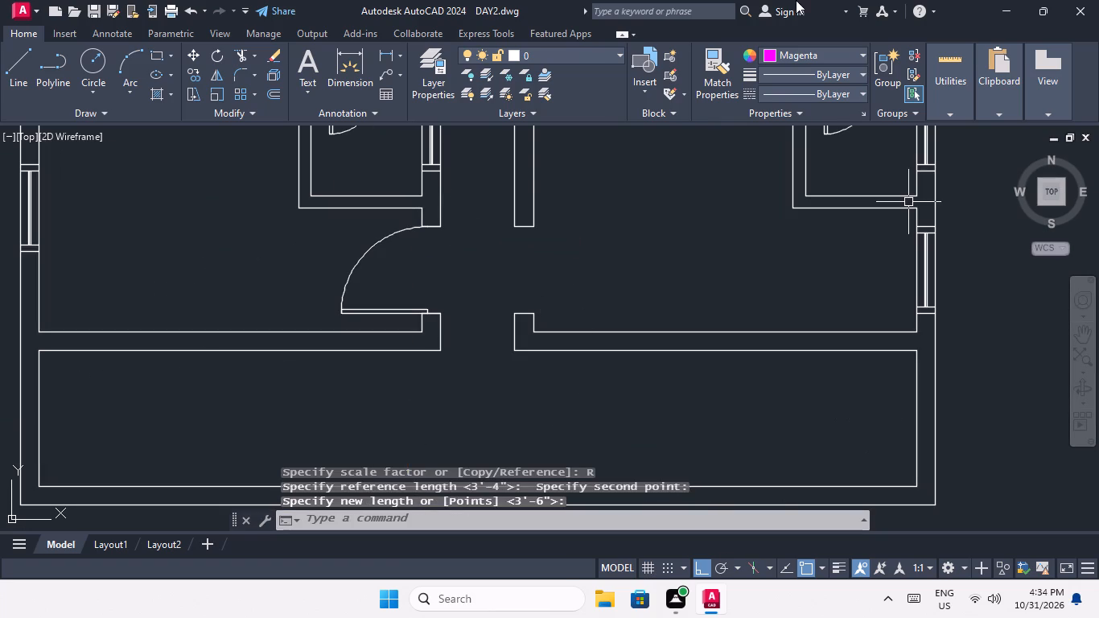
scroll(437, 130, down, 1)
middle_drag(441, 143, 426, 323)
scroll(430, 260, down, 1)
middle_drag(430, 260, 398, 337)
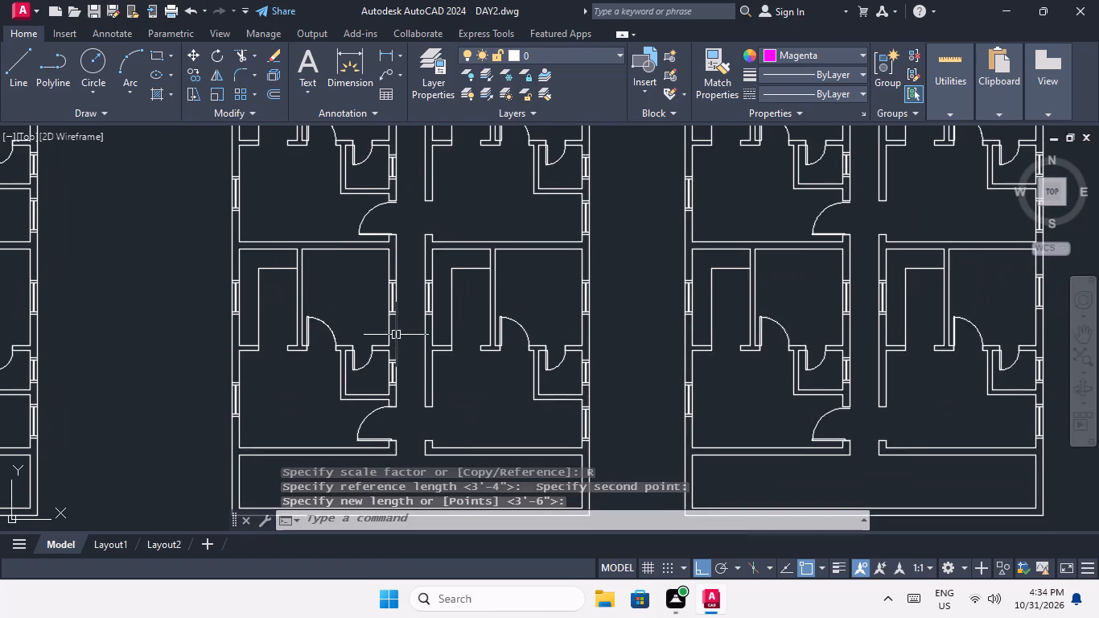
scroll(377, 198, up, 3)
drag(378, 275, 368, 277)
click(307, 238)
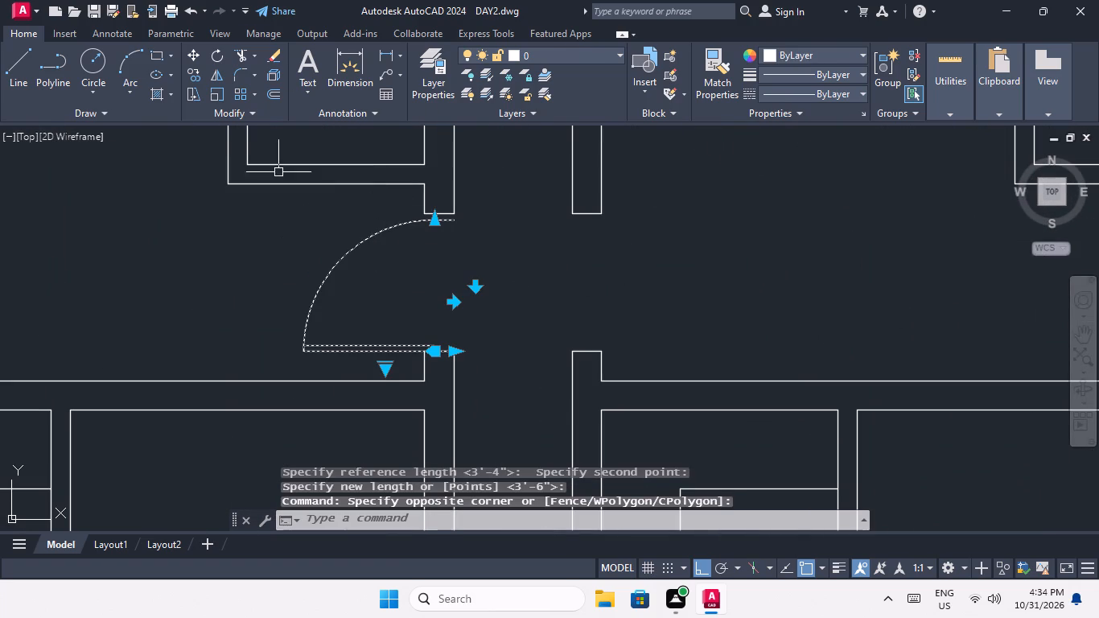
click(212, 96)
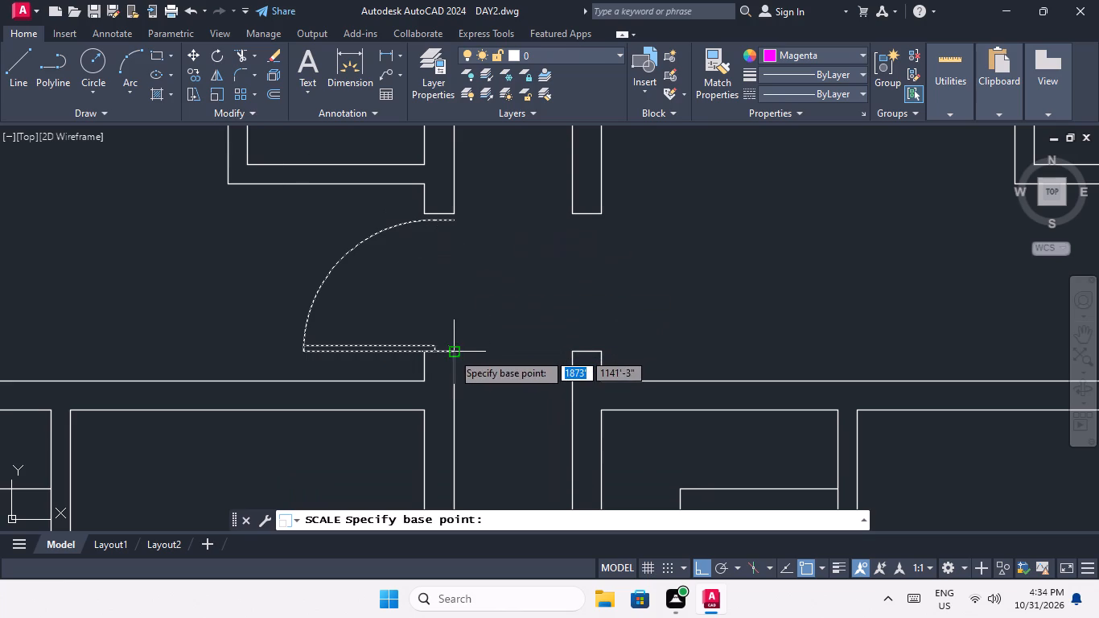
click(452, 352)
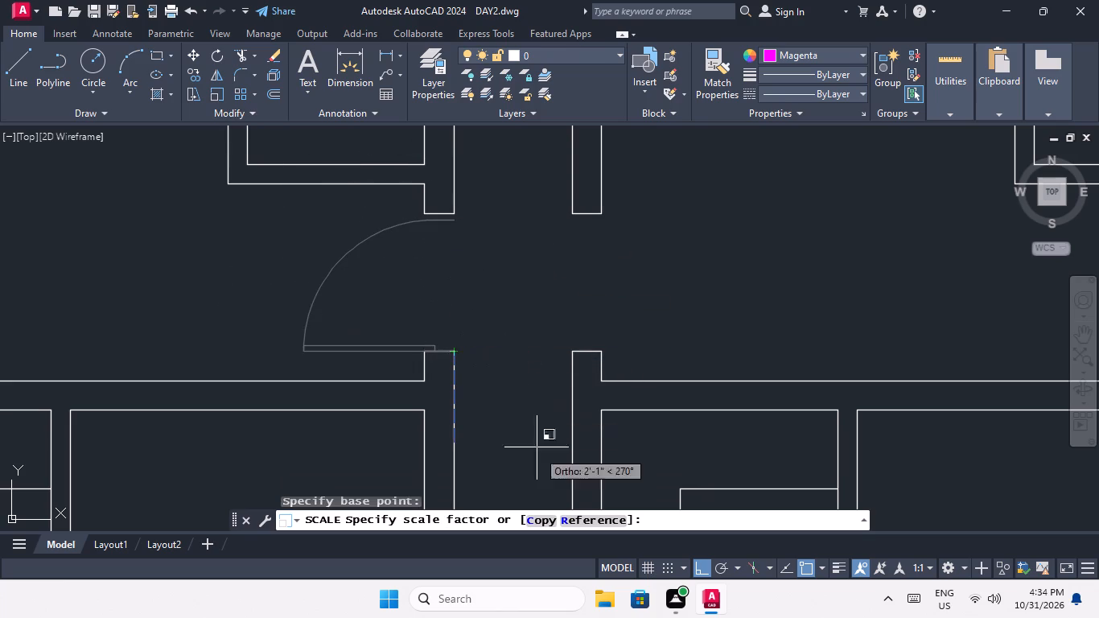
click(582, 525)
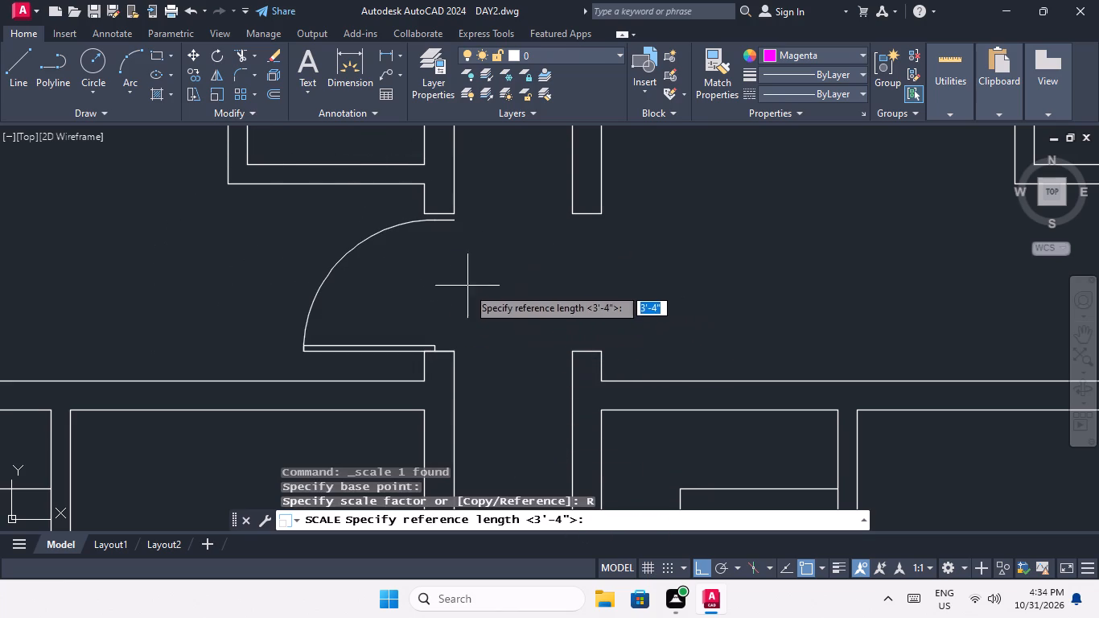
click(454, 352)
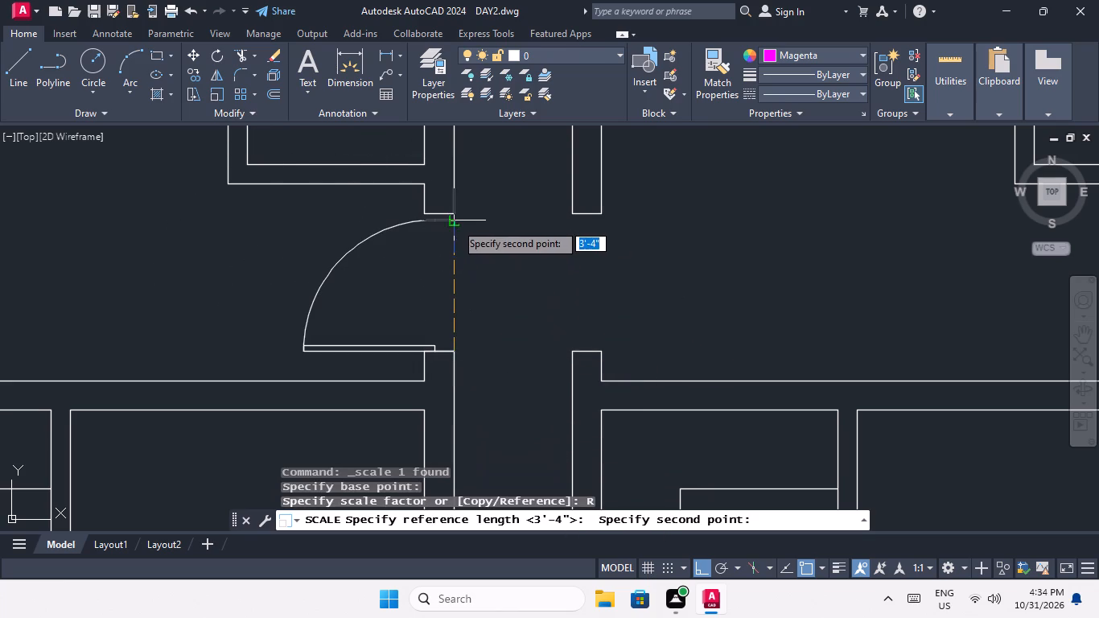
click(454, 219)
scroll(453, 215, up, 2)
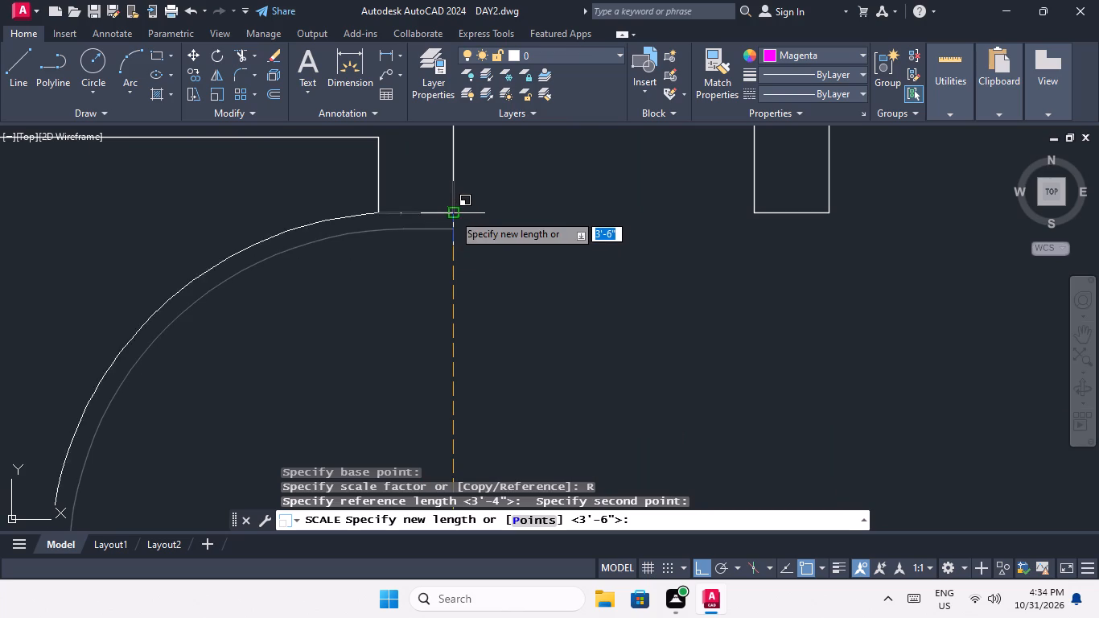
click(453, 213)
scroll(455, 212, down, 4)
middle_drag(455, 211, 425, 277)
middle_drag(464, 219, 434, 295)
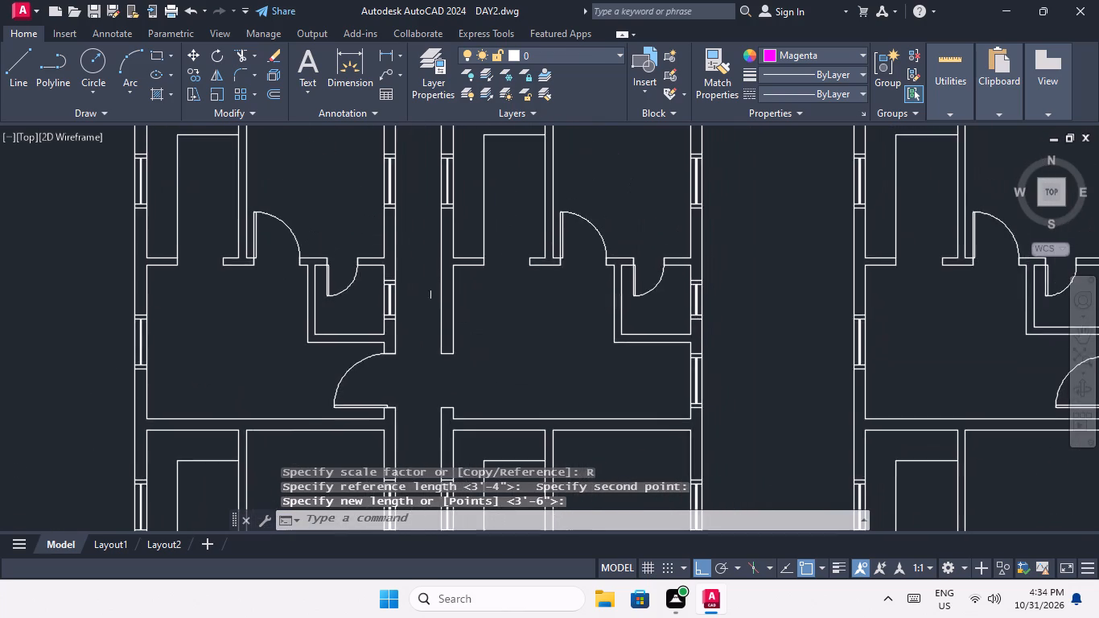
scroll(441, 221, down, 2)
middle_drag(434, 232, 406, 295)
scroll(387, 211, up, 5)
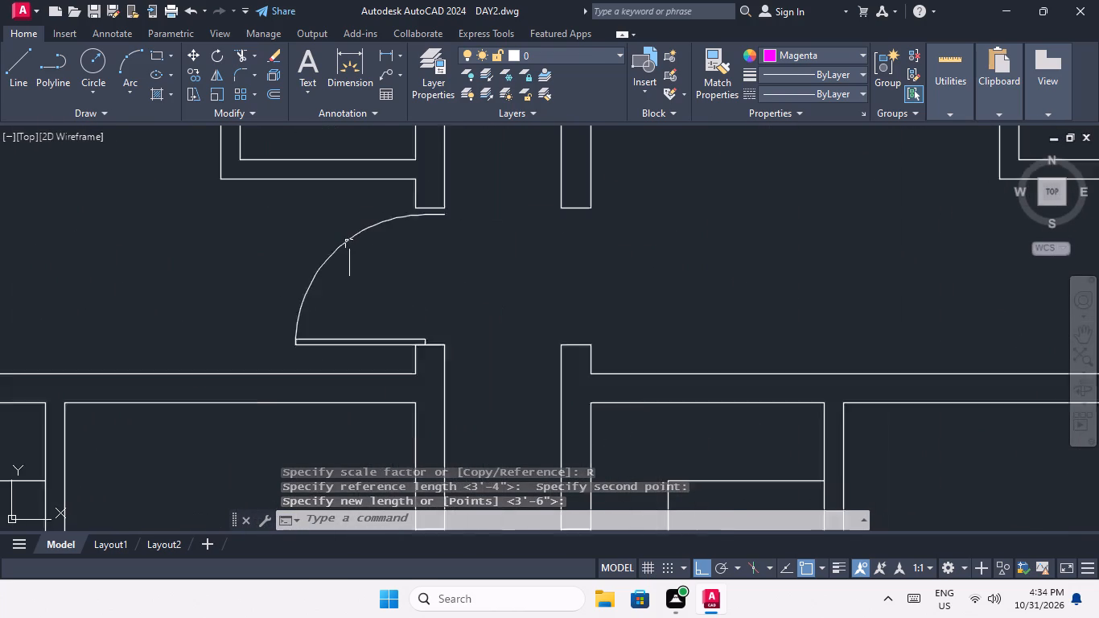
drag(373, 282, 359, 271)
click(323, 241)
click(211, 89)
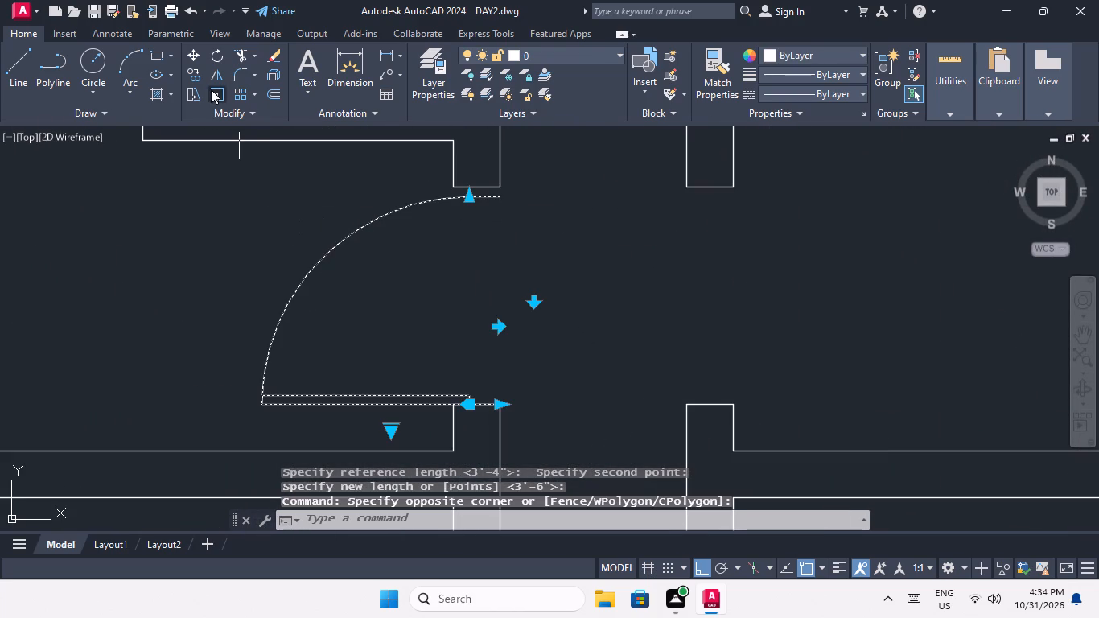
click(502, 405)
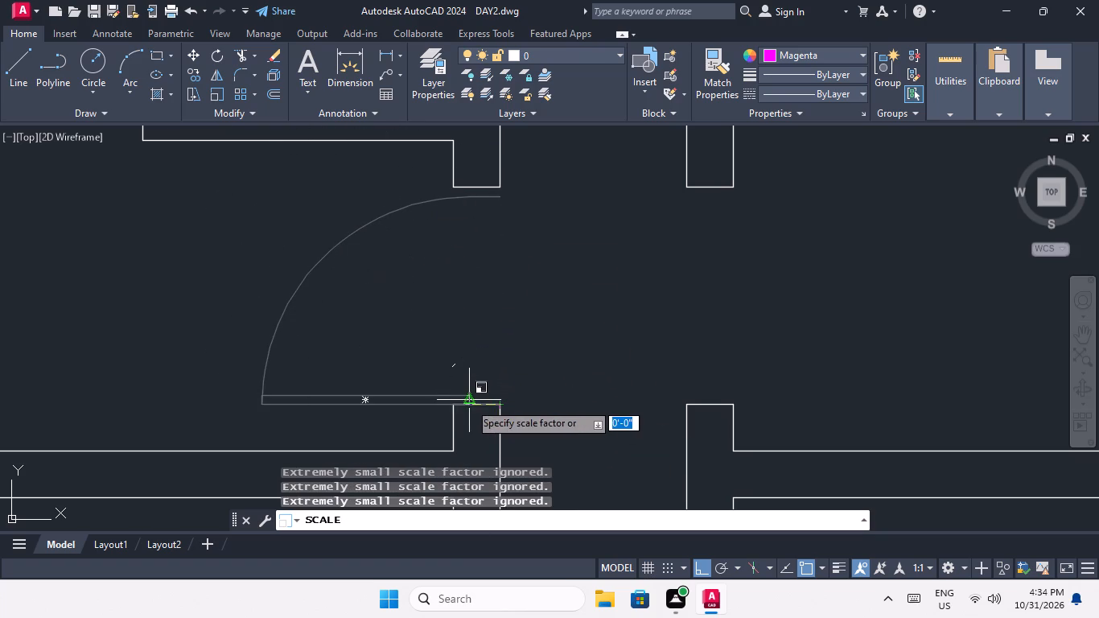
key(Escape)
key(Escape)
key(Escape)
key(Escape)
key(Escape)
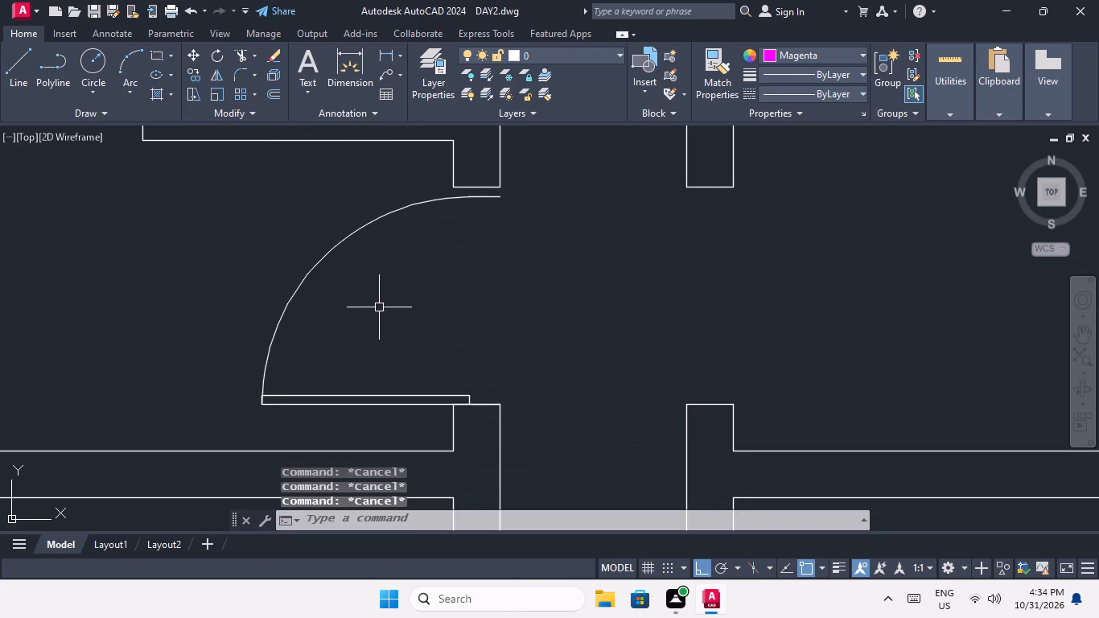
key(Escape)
Scale the third-from-last block's second-row corridor door by reference from its lower jamb corner to 3'-6", reaching the upper jamb corner.
drag(370, 307, 350, 296)
click(293, 256)
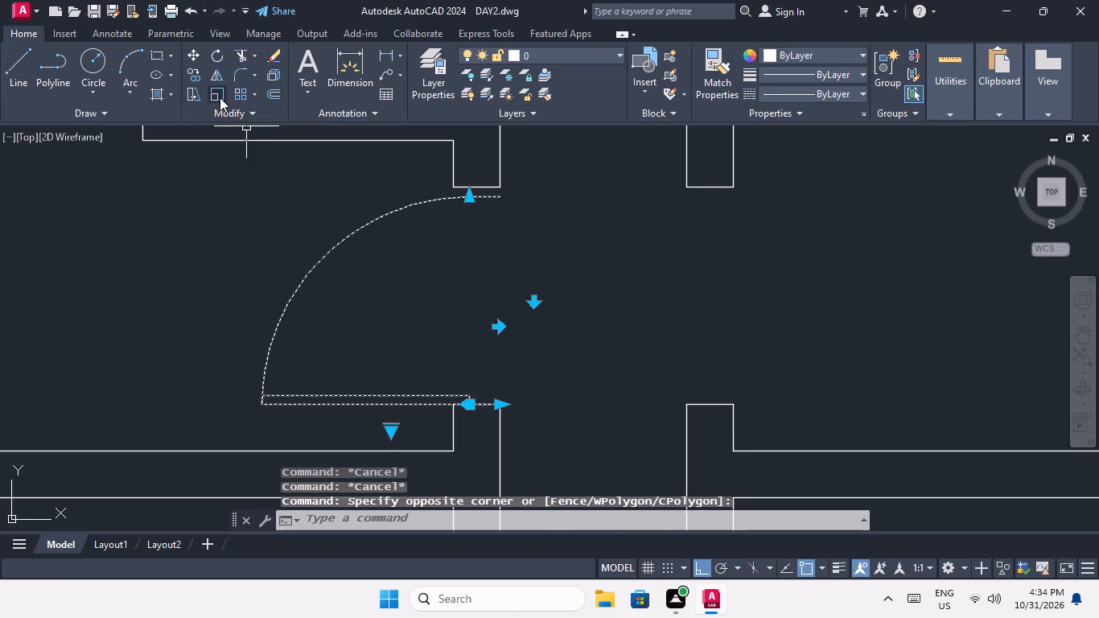
click(219, 95)
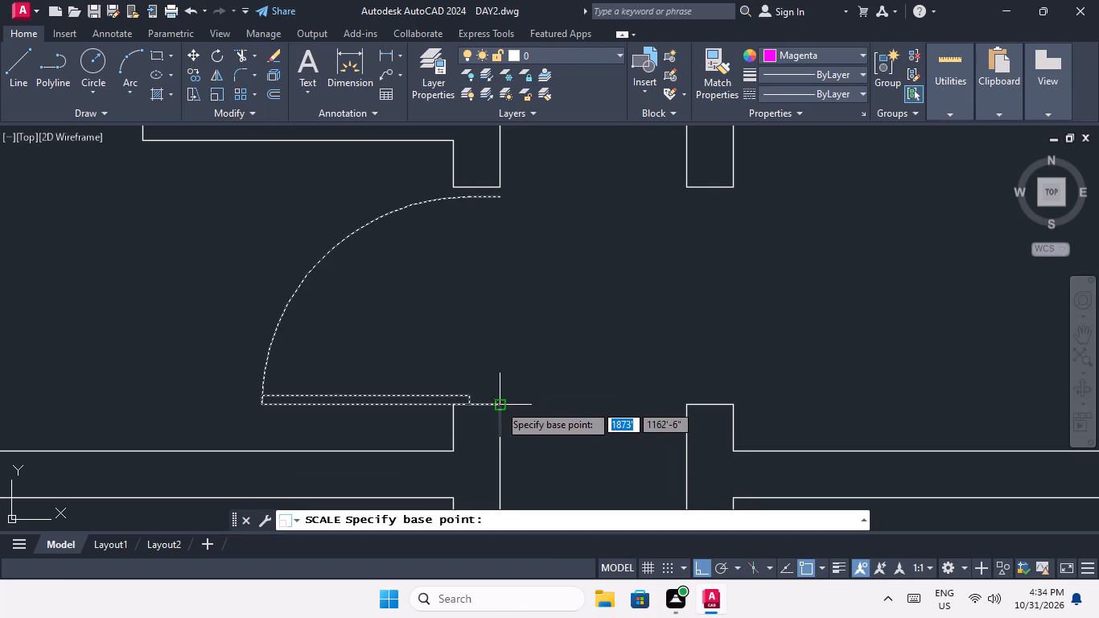
click(499, 404)
click(579, 525)
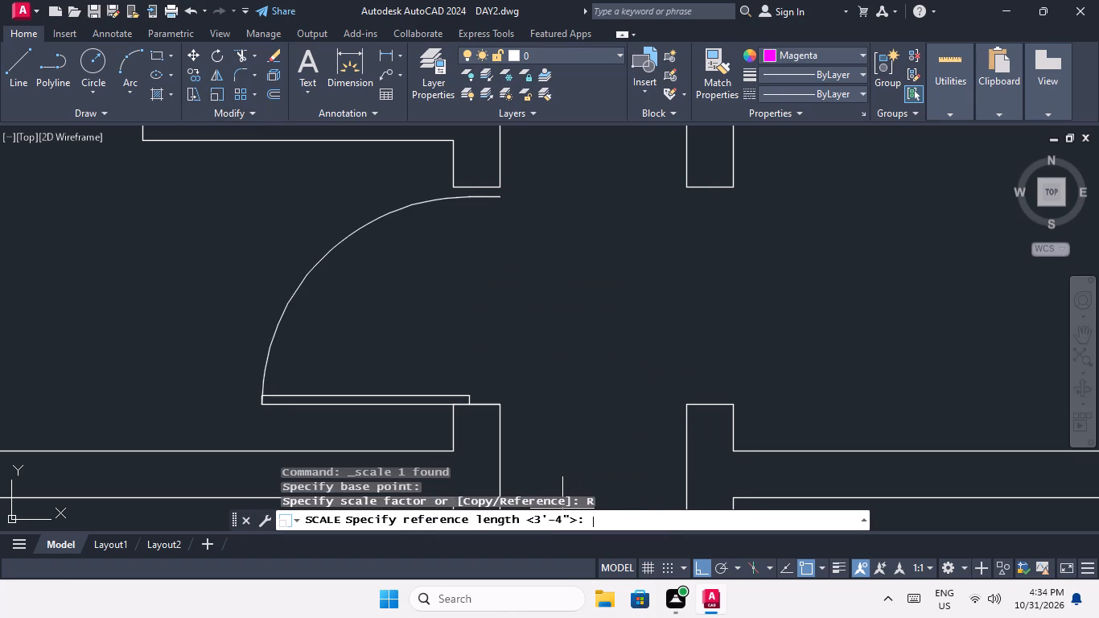
click(499, 403)
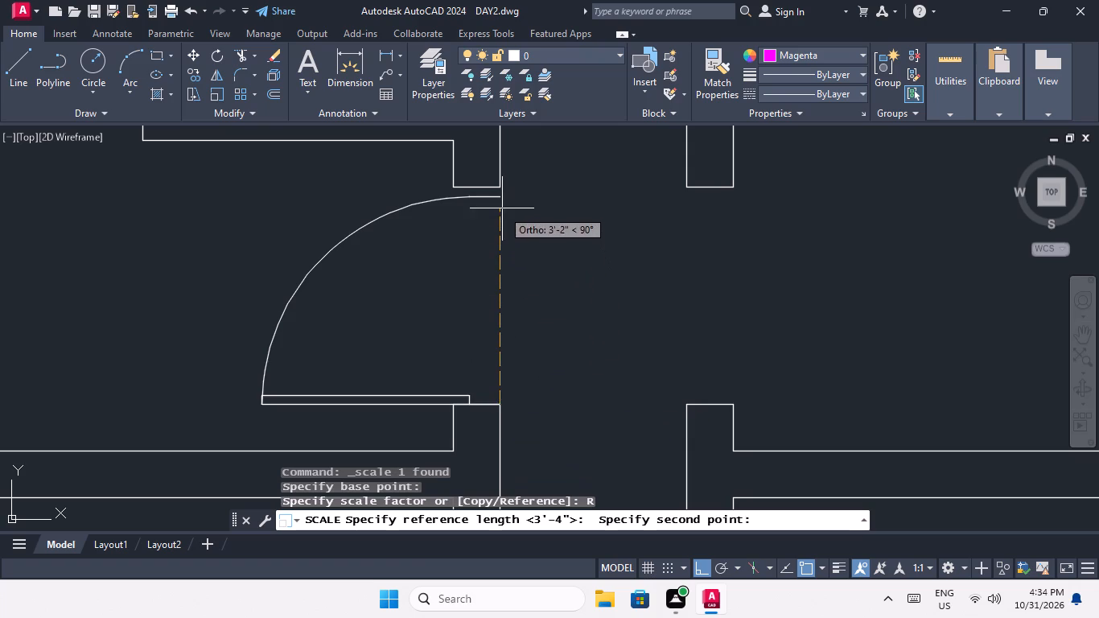
click(499, 196)
scroll(499, 192, up, 2)
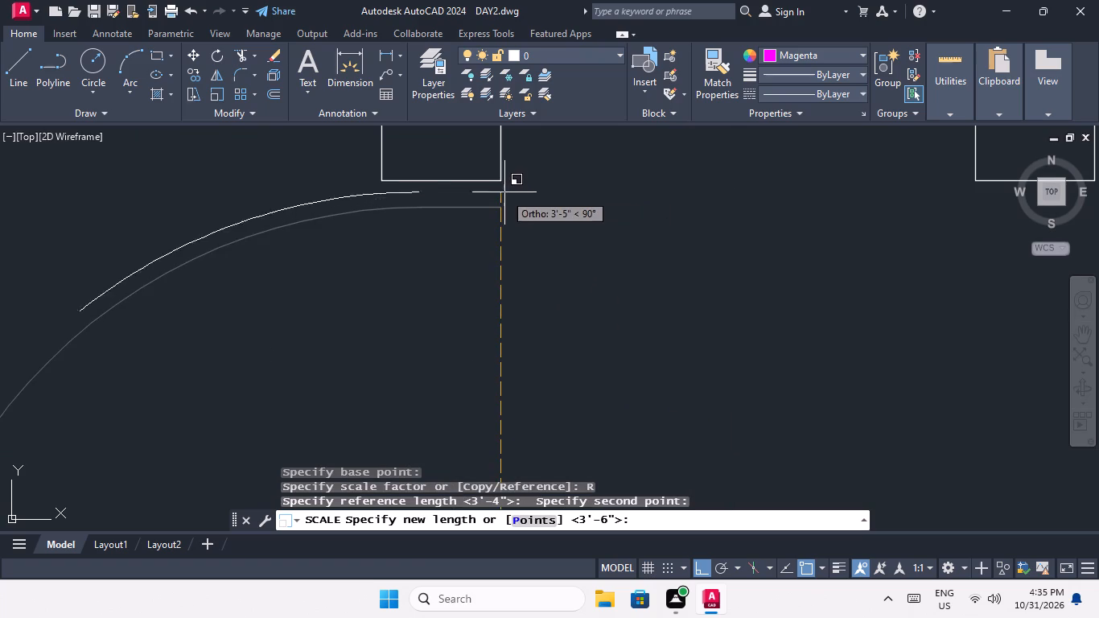
click(499, 181)
scroll(507, 213, down, 4)
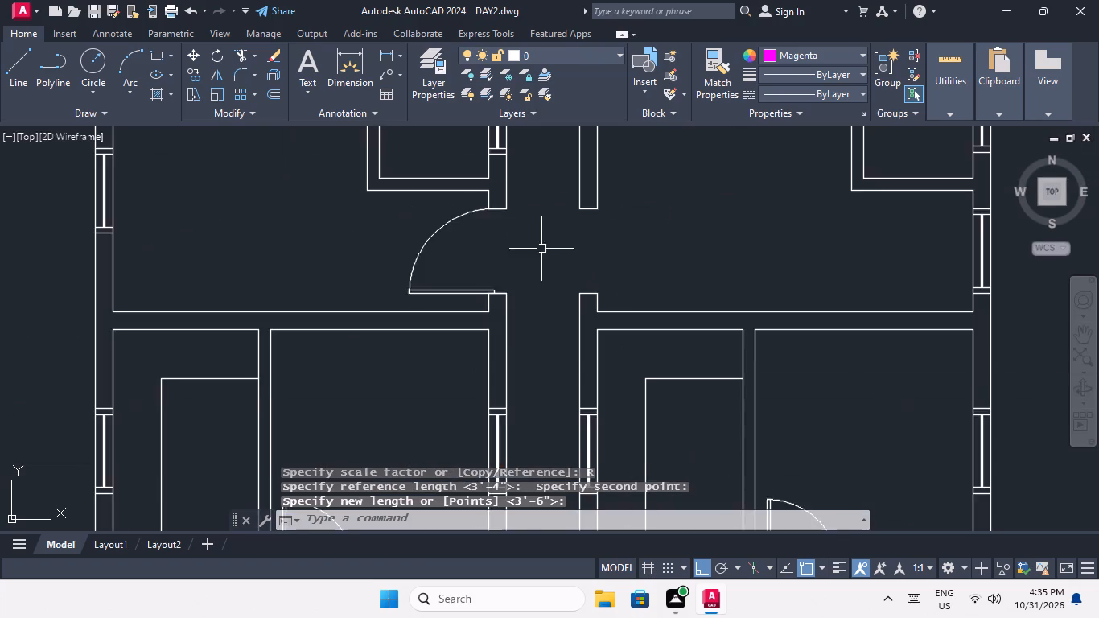
key(Escape)
Scale the same block's top-row corridor door by reference from its lower jamb corner to 3'-6", reaching the upper jamb corner.
scroll(542, 241, down, 2)
middle_drag(530, 250, 488, 292)
middle_drag(523, 250, 430, 284)
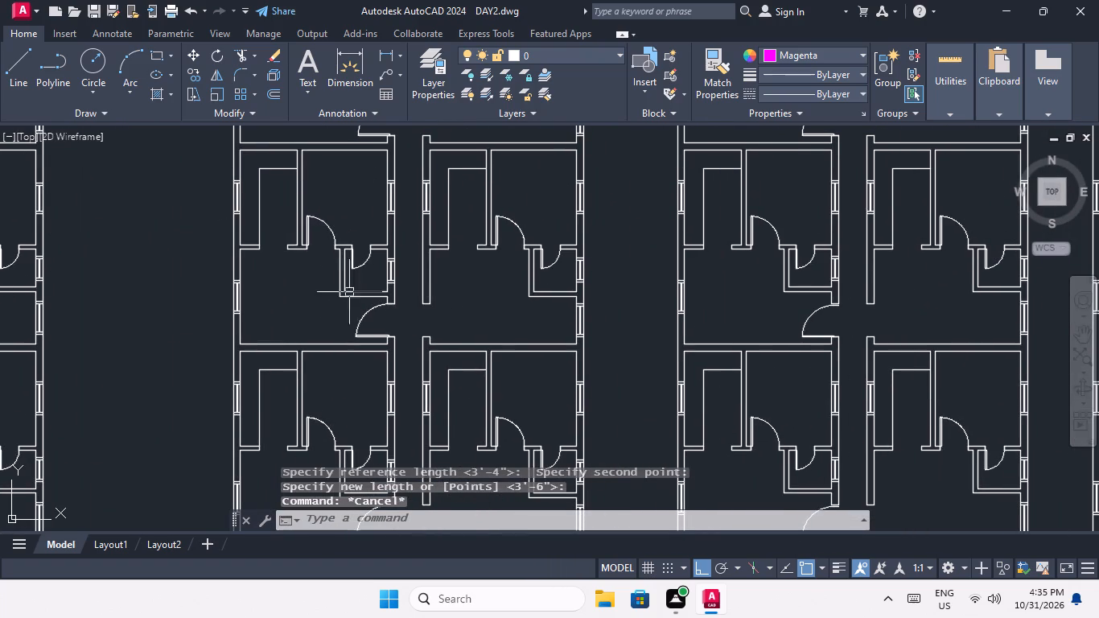
middle_drag(369, 270, 356, 348)
scroll(373, 196, up, 3)
middle_drag(374, 195, 354, 299)
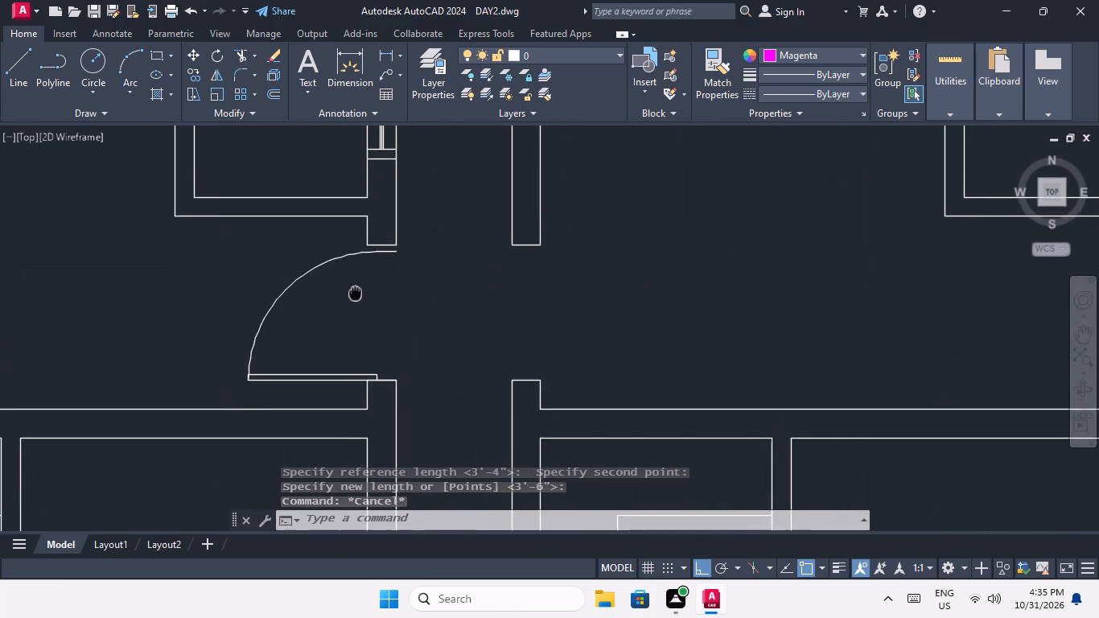
middle_drag(354, 299, 354, 300)
scroll(346, 268, up, 1)
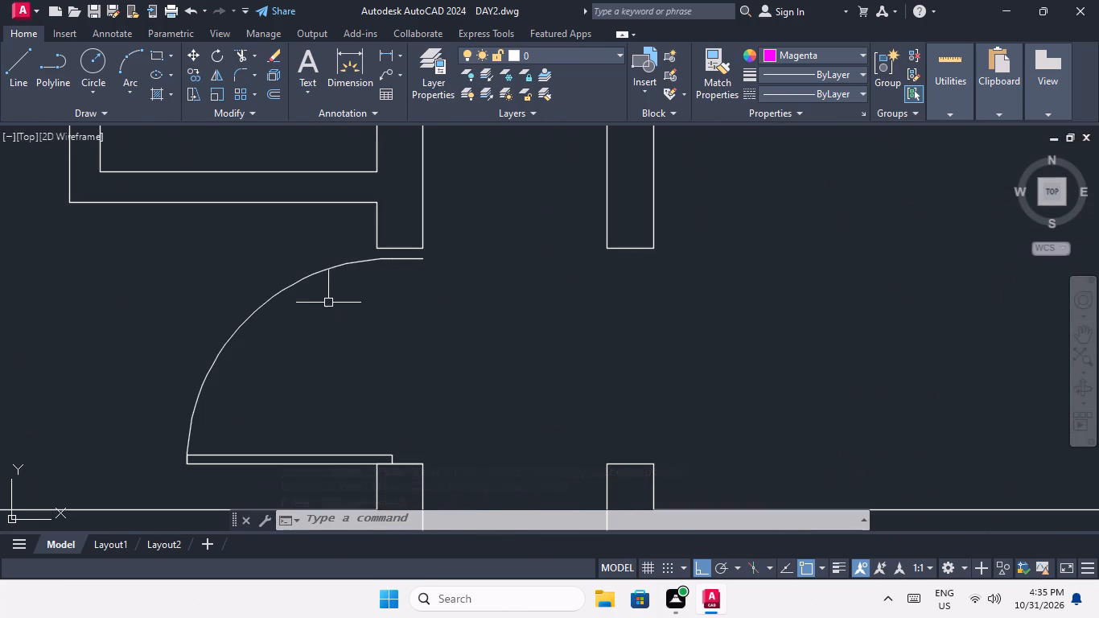
drag(327, 305, 315, 295)
click(282, 254)
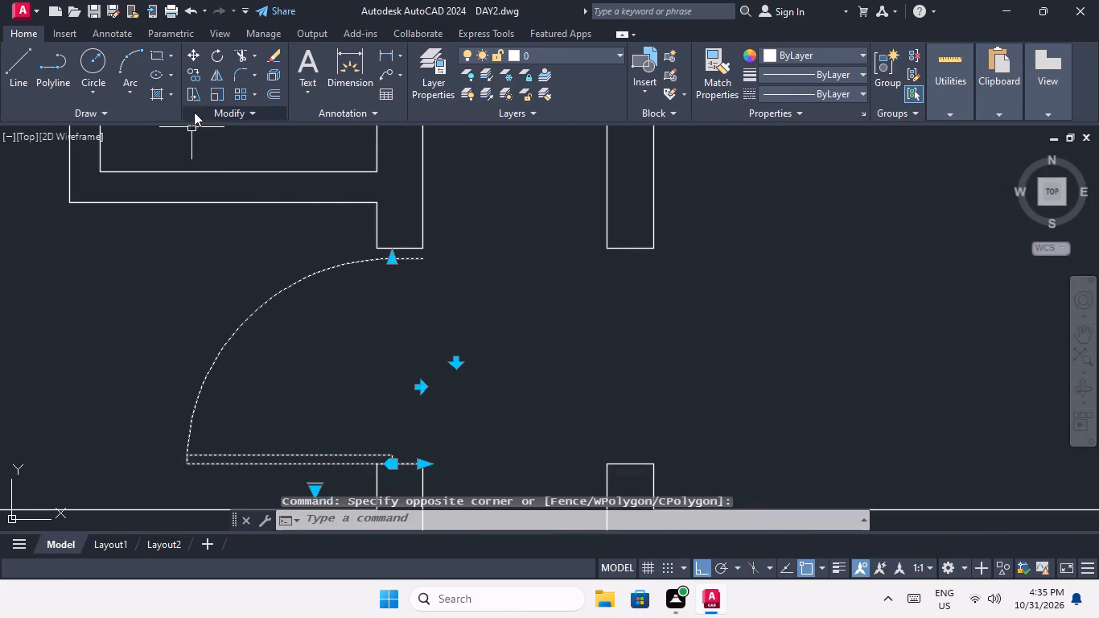
click(216, 97)
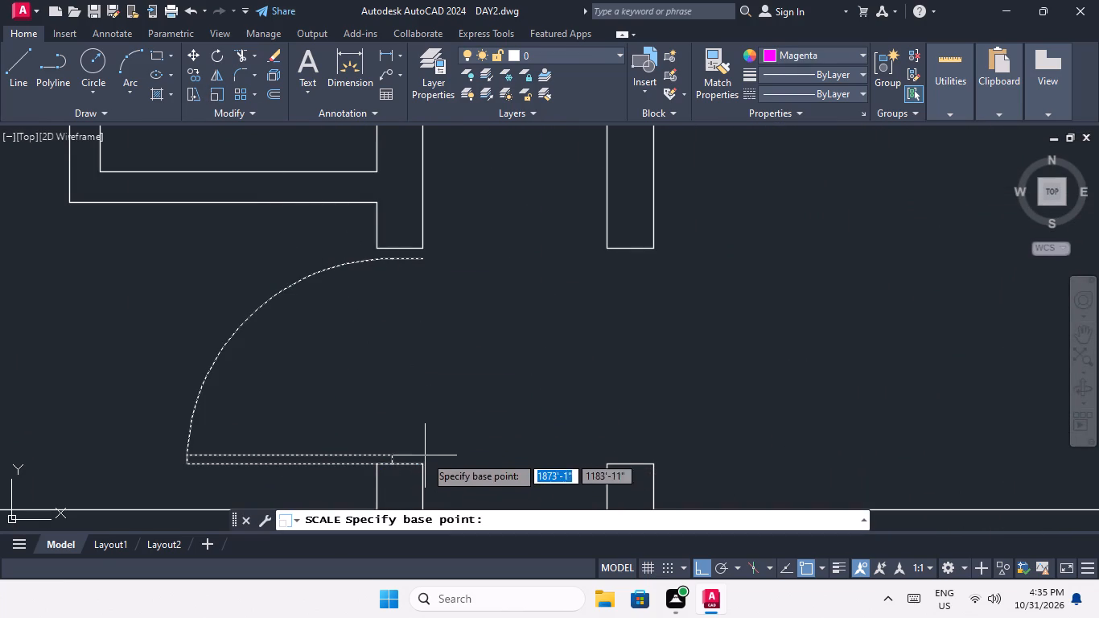
click(422, 462)
click(568, 519)
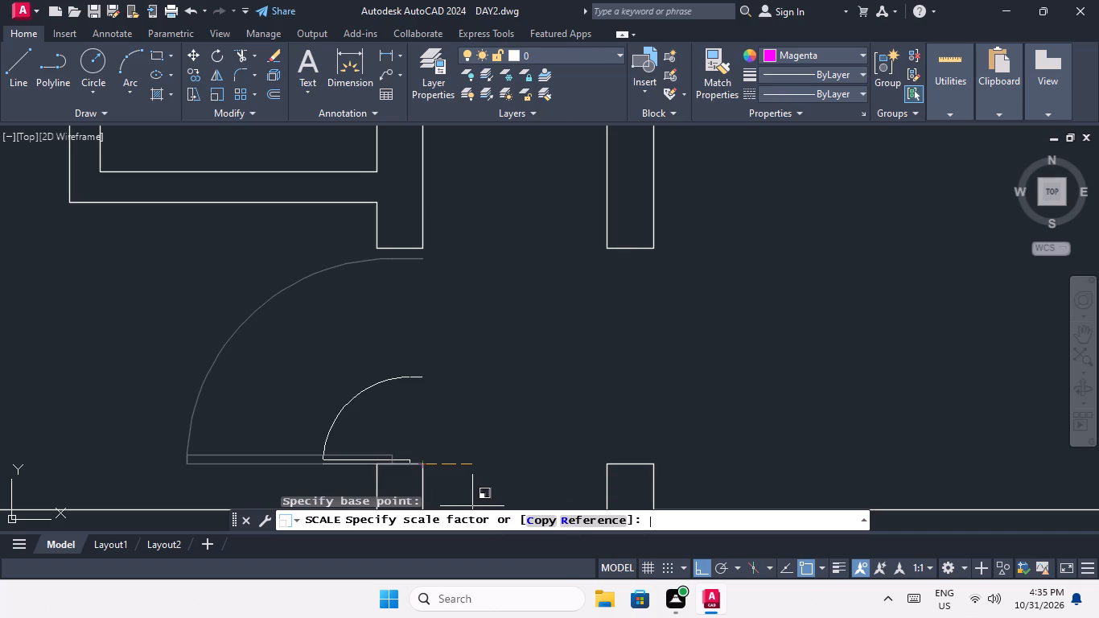
middle_drag(421, 459, 418, 428)
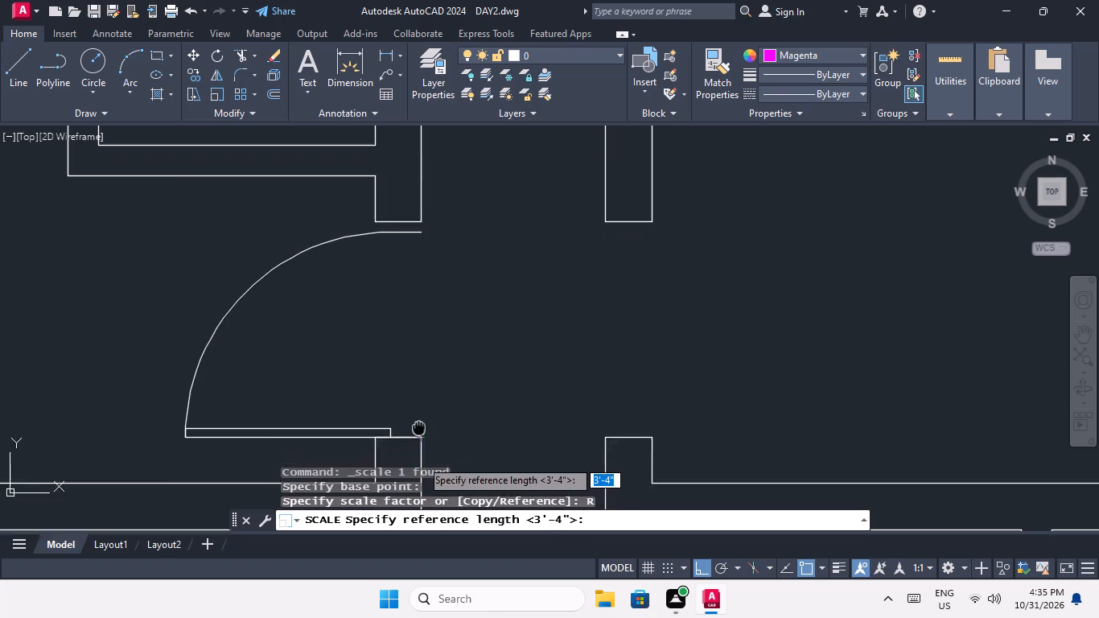
middle_drag(418, 428, 415, 414)
scroll(419, 422, up, 2)
click(413, 415)
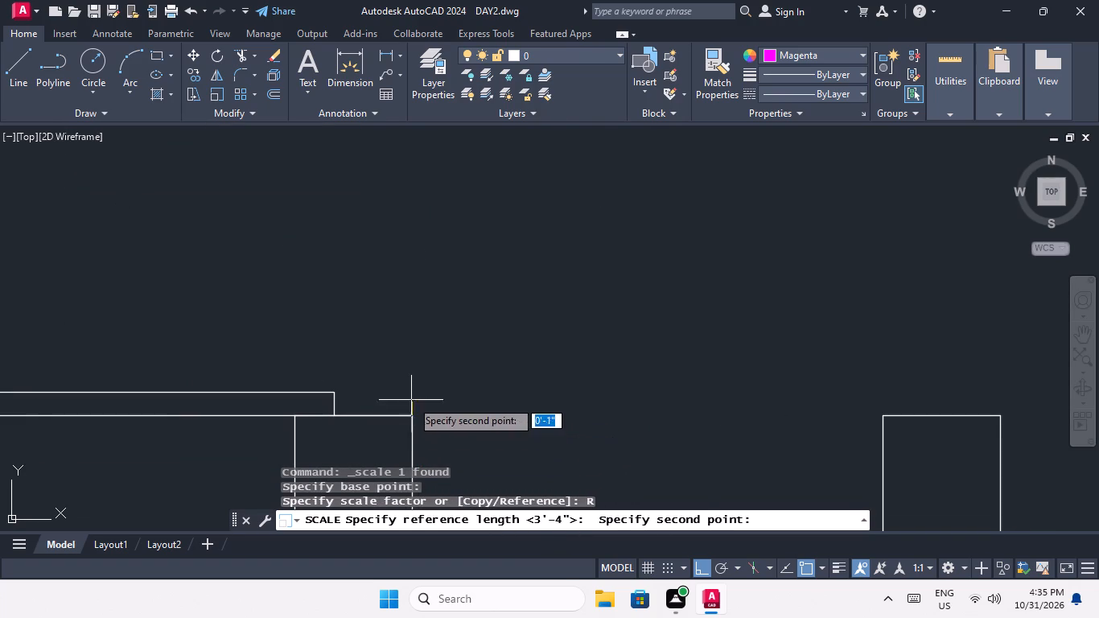
middle_drag(401, 309, 401, 354)
scroll(410, 320, down, 2)
scroll(412, 166, up, 2)
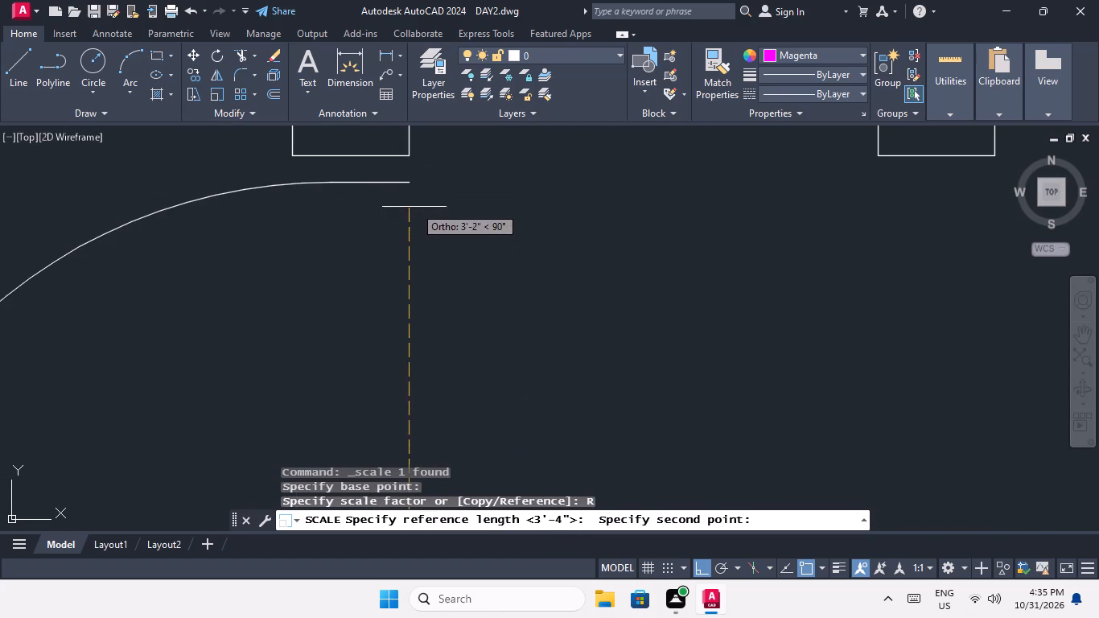
click(413, 181)
click(408, 153)
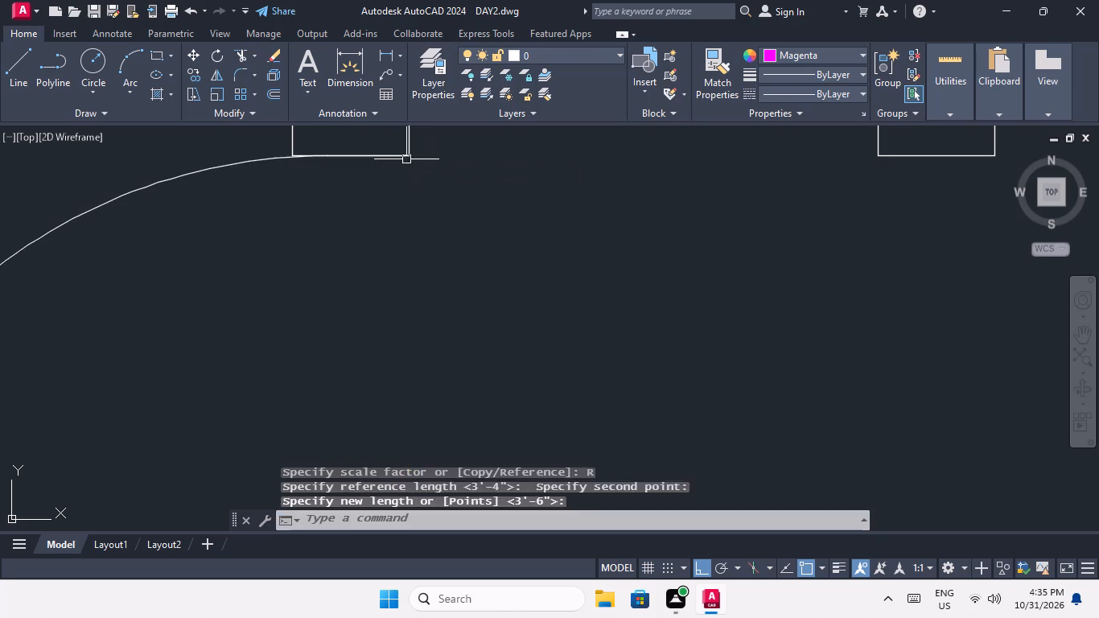
key(Escape)
Scale the second-from-last block's bottom-row corridor door by reference from its lower jamb corner to 3'-6", reaching the upper jamb corner.
scroll(427, 229, down, 5)
middle_drag(460, 250, 381, 293)
scroll(360, 285, down, 2)
middle_drag(364, 283, 315, 249)
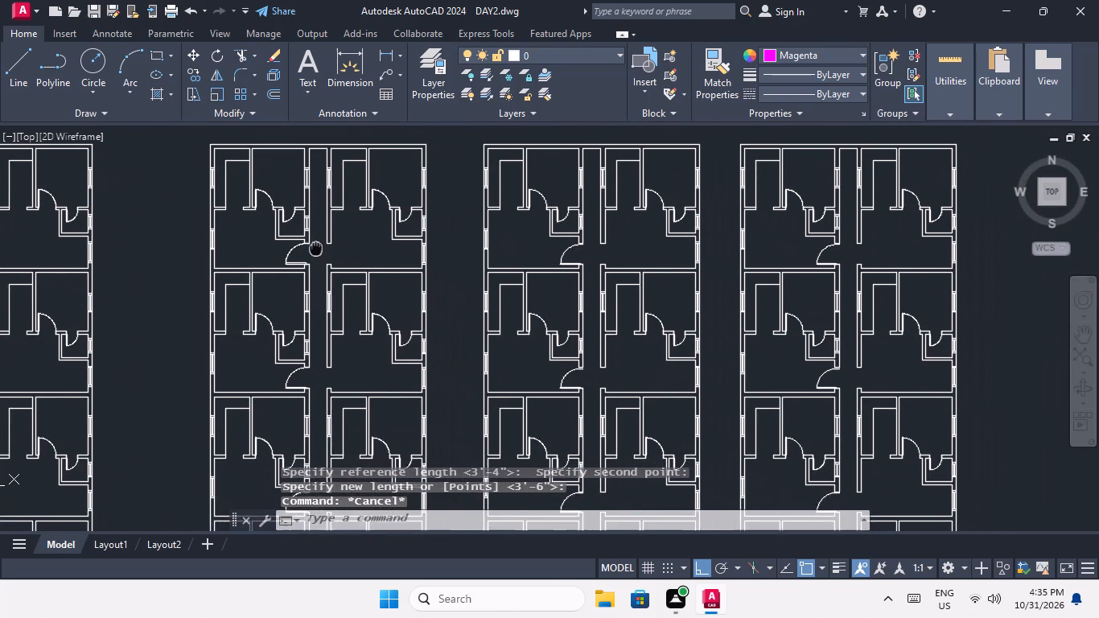
middle_drag(329, 265, 302, 224)
scroll(315, 255, down, 1)
middle_drag(313, 255, 257, 194)
scroll(422, 393, up, 2)
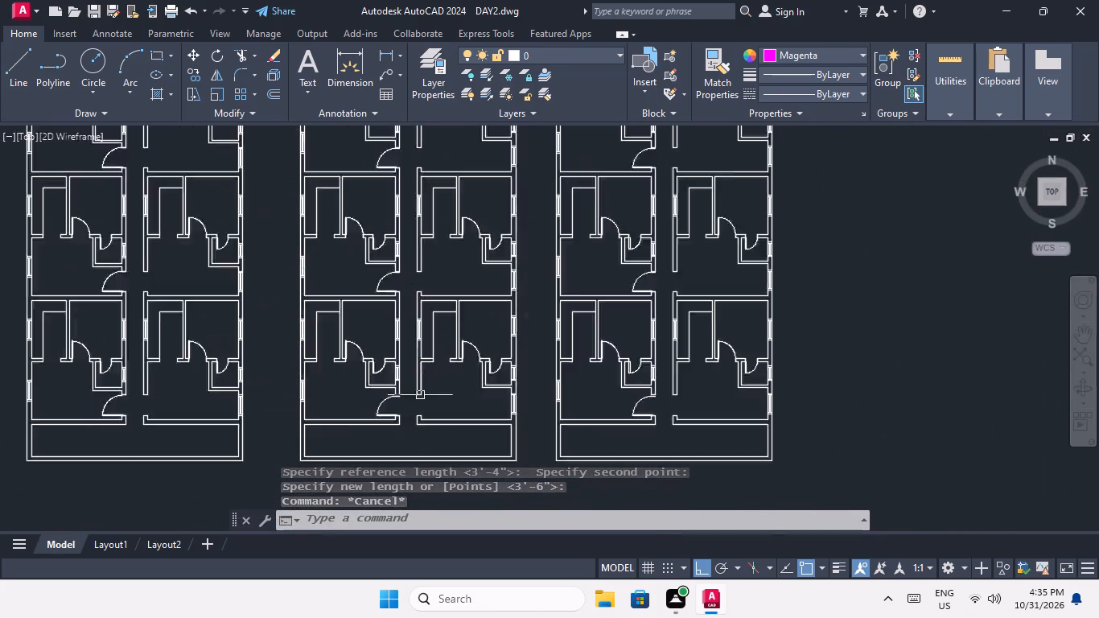
scroll(420, 395, up, 1)
middle_drag(391, 416, 392, 352)
scroll(392, 345, up, 1)
scroll(322, 385, up, 3)
scroll(245, 337, down, 2)
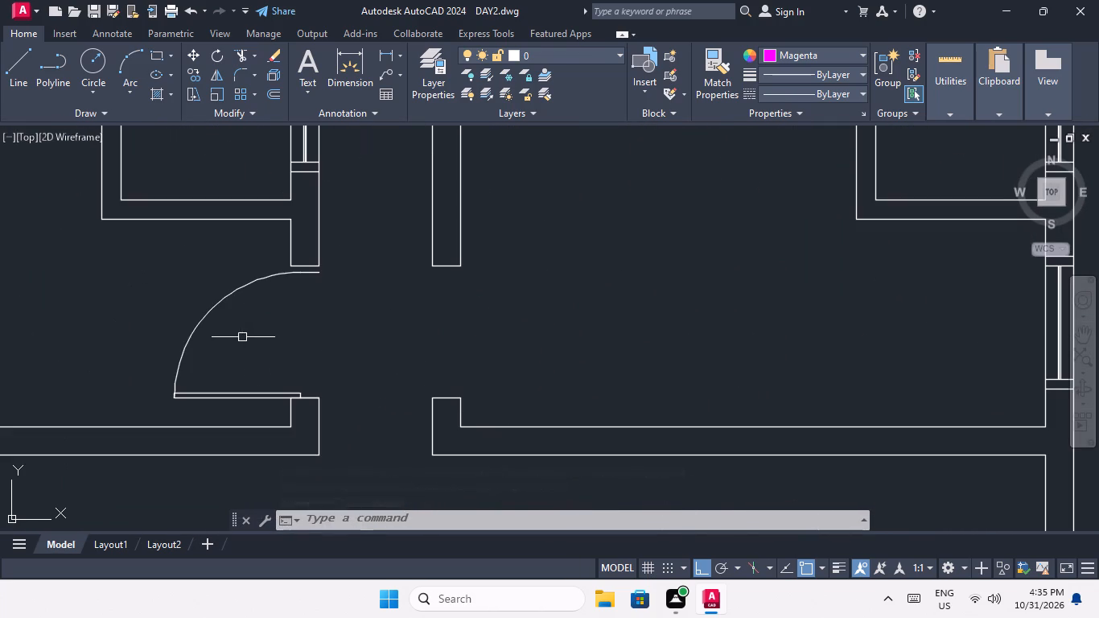
click(216, 348)
click(166, 307)
click(212, 92)
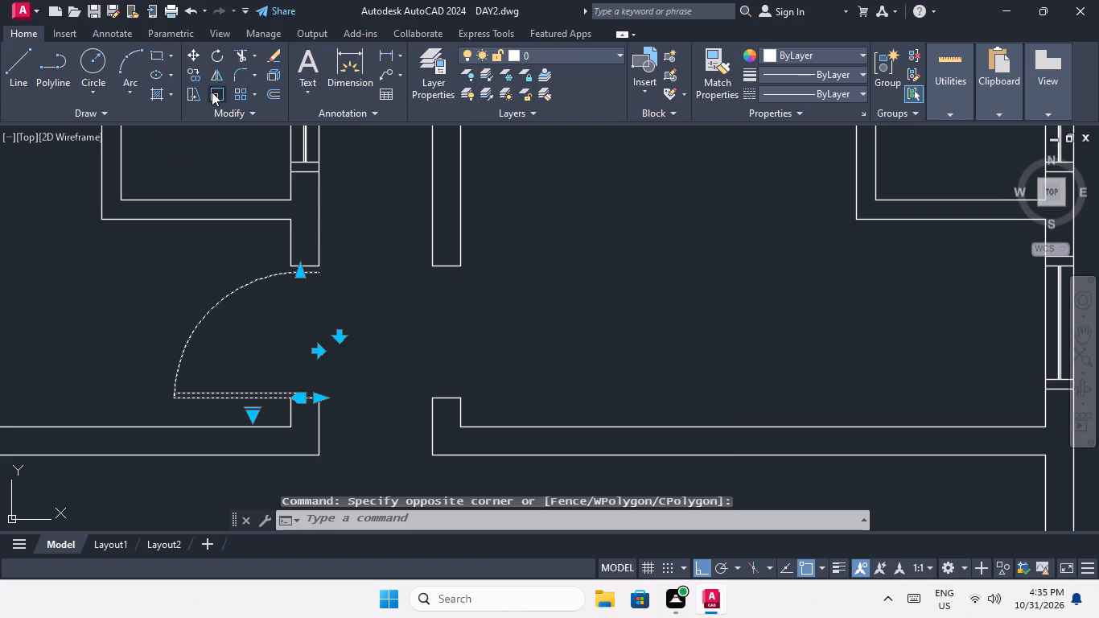
click(321, 399)
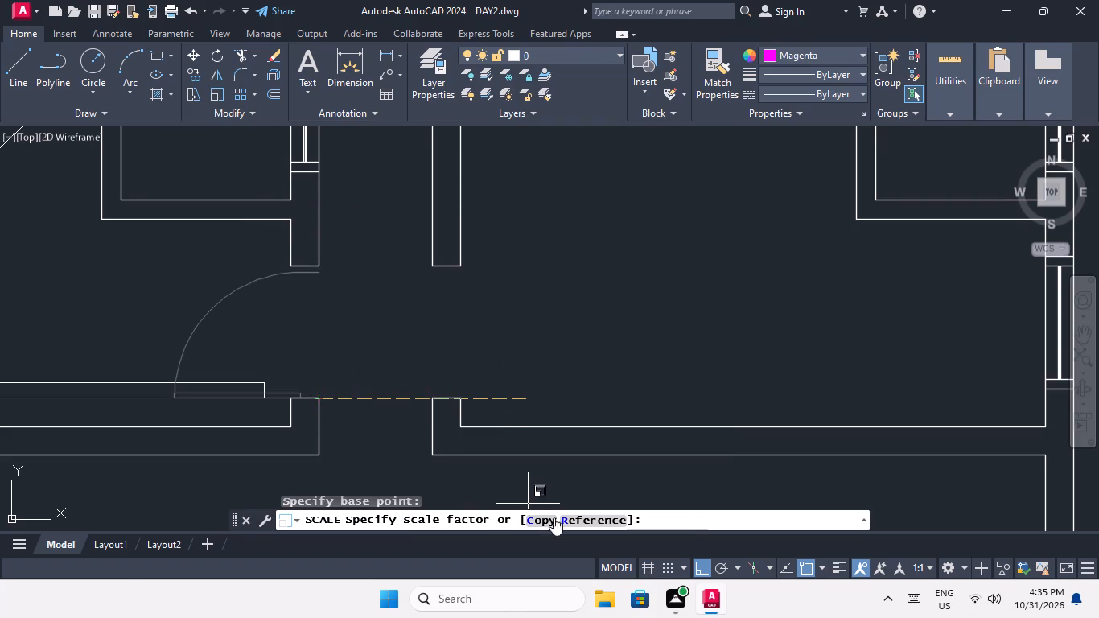
click(586, 517)
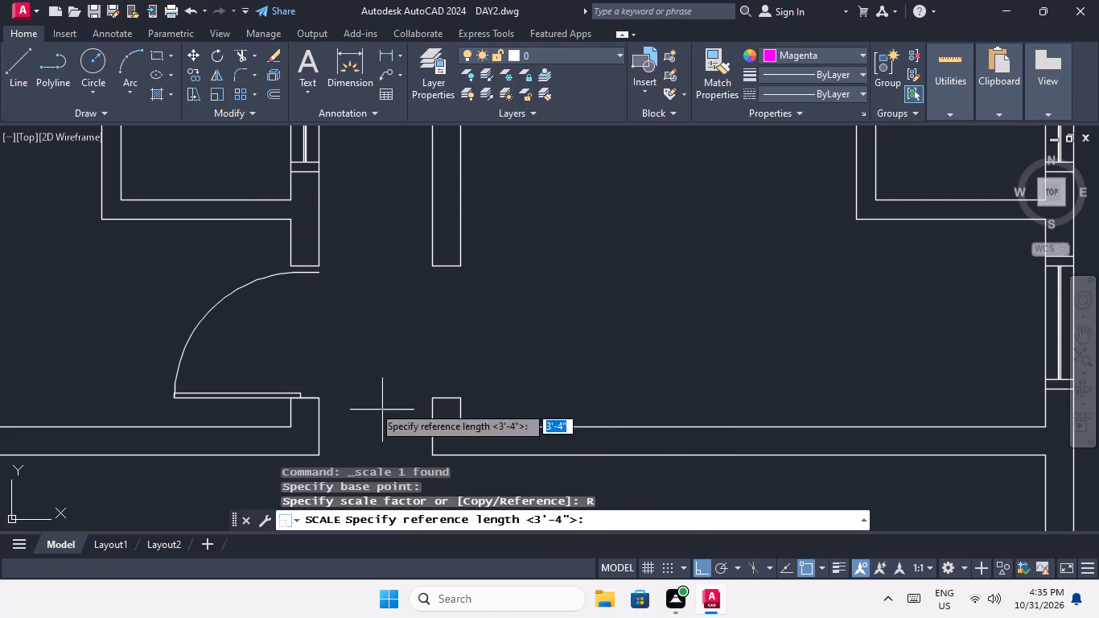
click(315, 397)
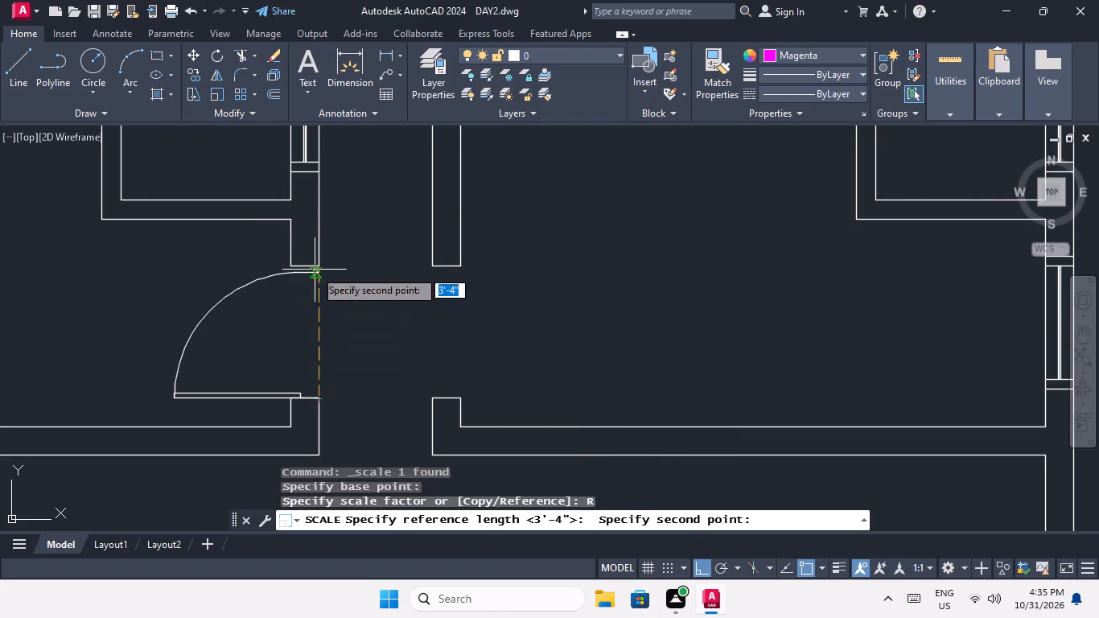
scroll(315, 270, up, 3)
click(332, 278)
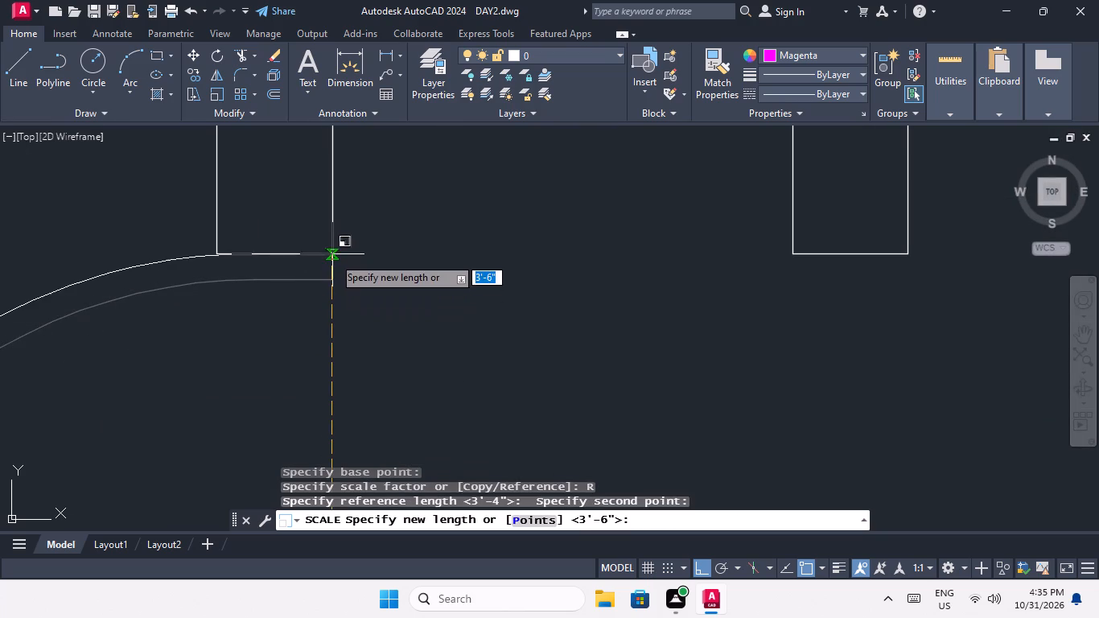
click(332, 255)
key(Escape)
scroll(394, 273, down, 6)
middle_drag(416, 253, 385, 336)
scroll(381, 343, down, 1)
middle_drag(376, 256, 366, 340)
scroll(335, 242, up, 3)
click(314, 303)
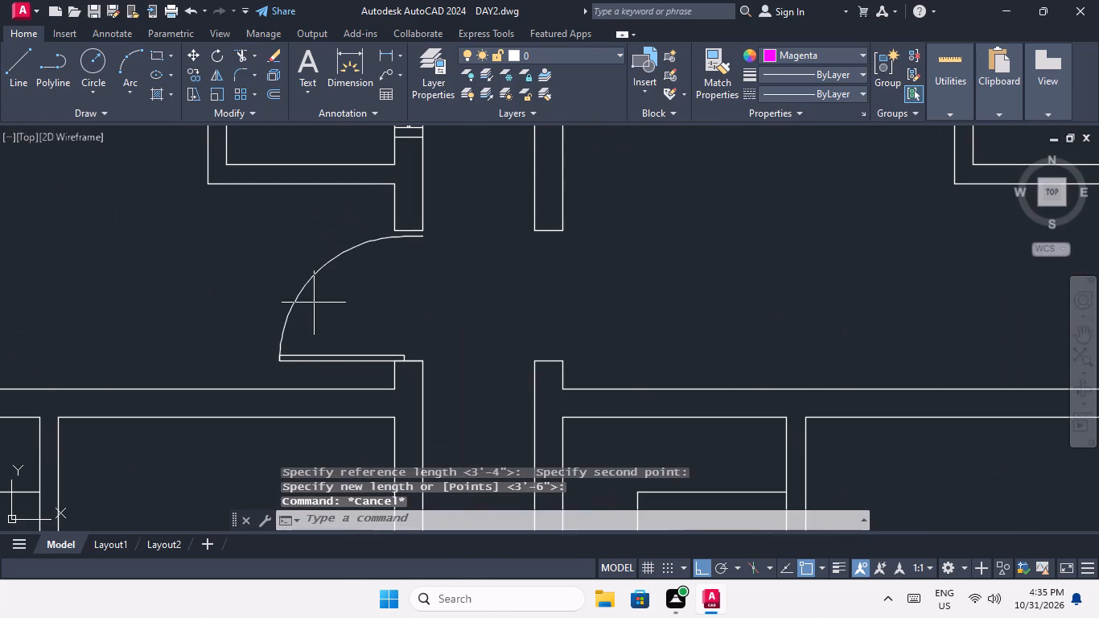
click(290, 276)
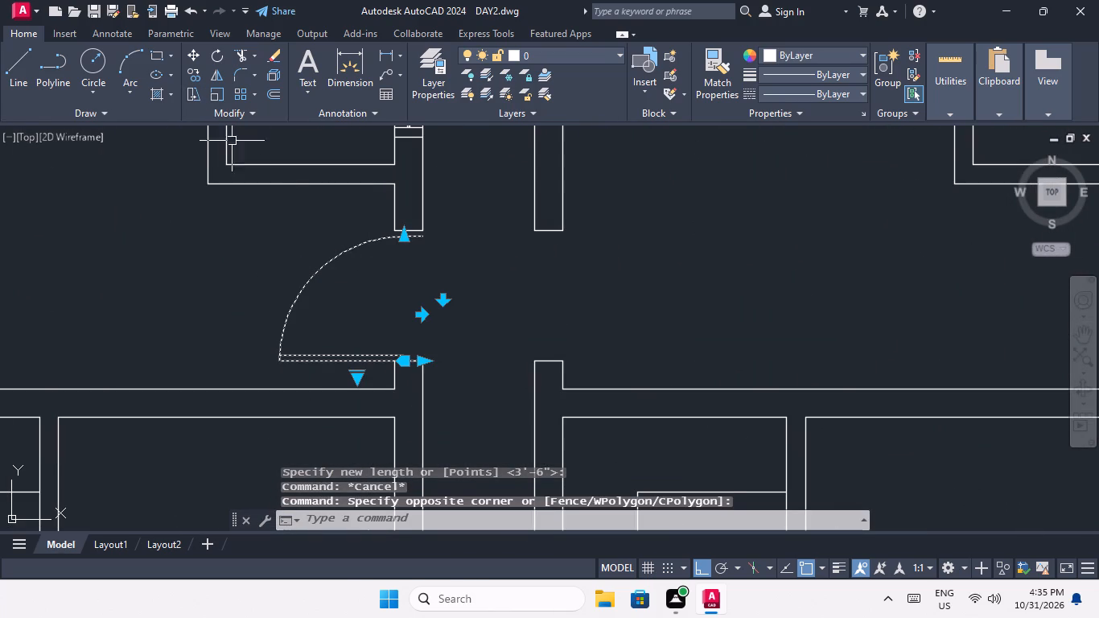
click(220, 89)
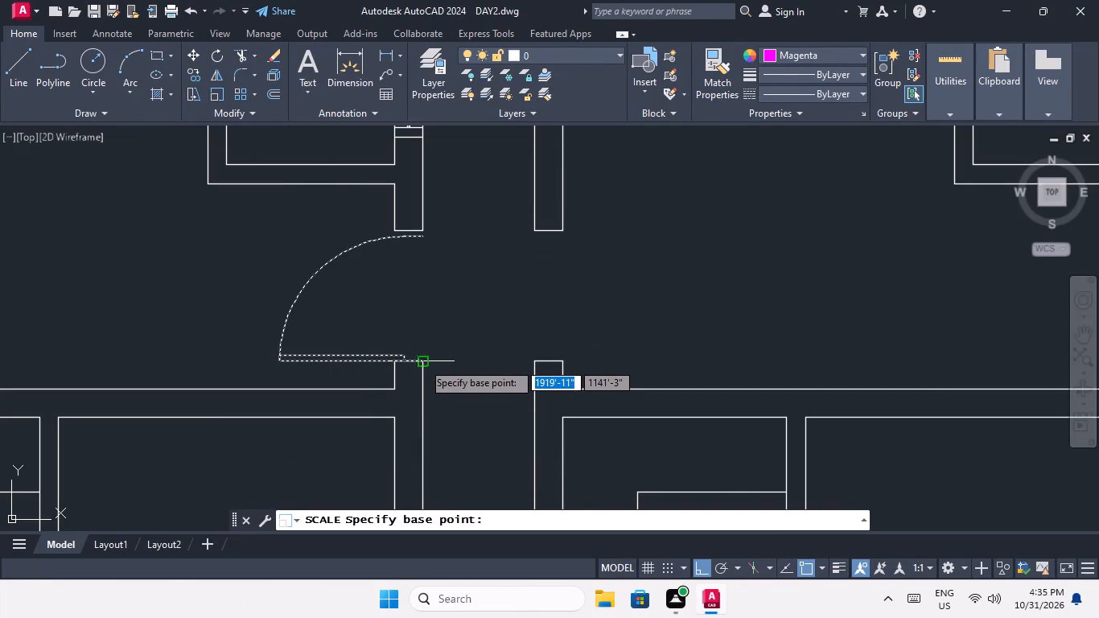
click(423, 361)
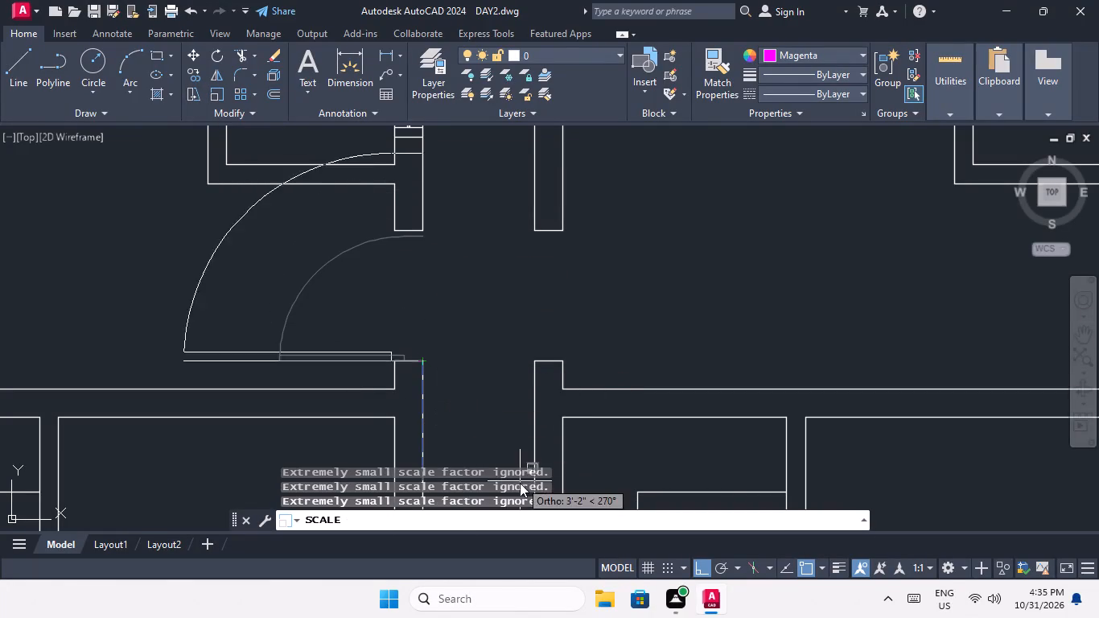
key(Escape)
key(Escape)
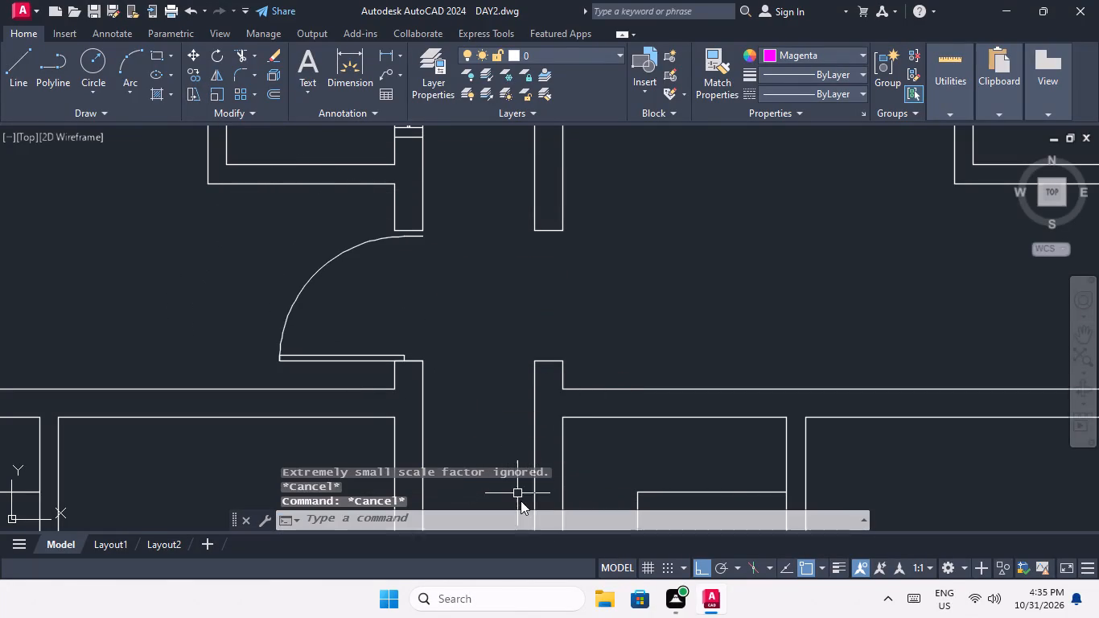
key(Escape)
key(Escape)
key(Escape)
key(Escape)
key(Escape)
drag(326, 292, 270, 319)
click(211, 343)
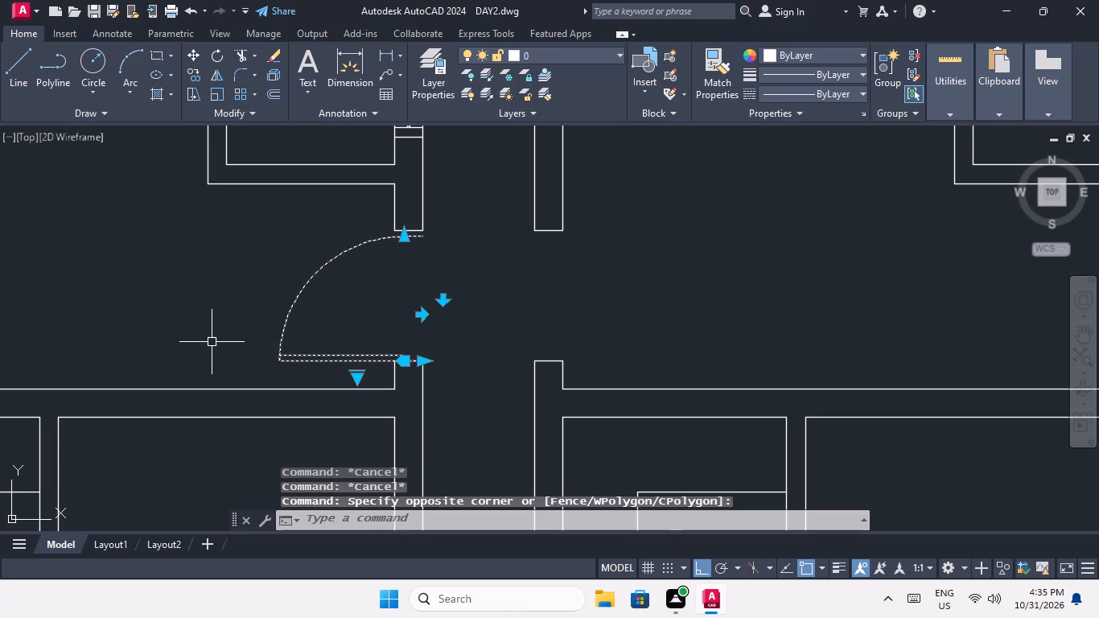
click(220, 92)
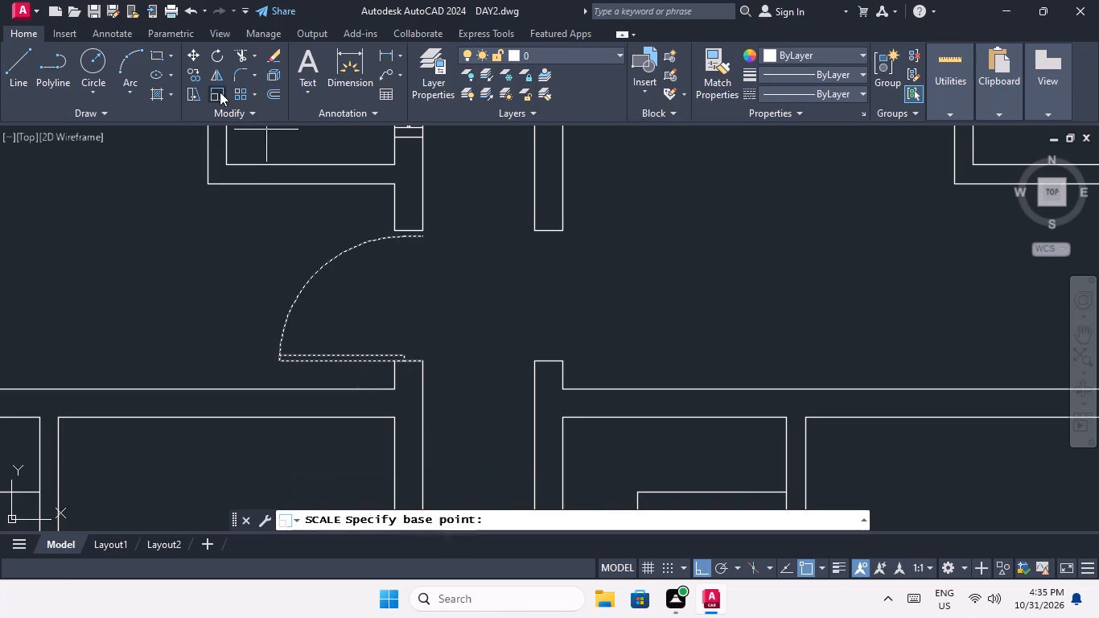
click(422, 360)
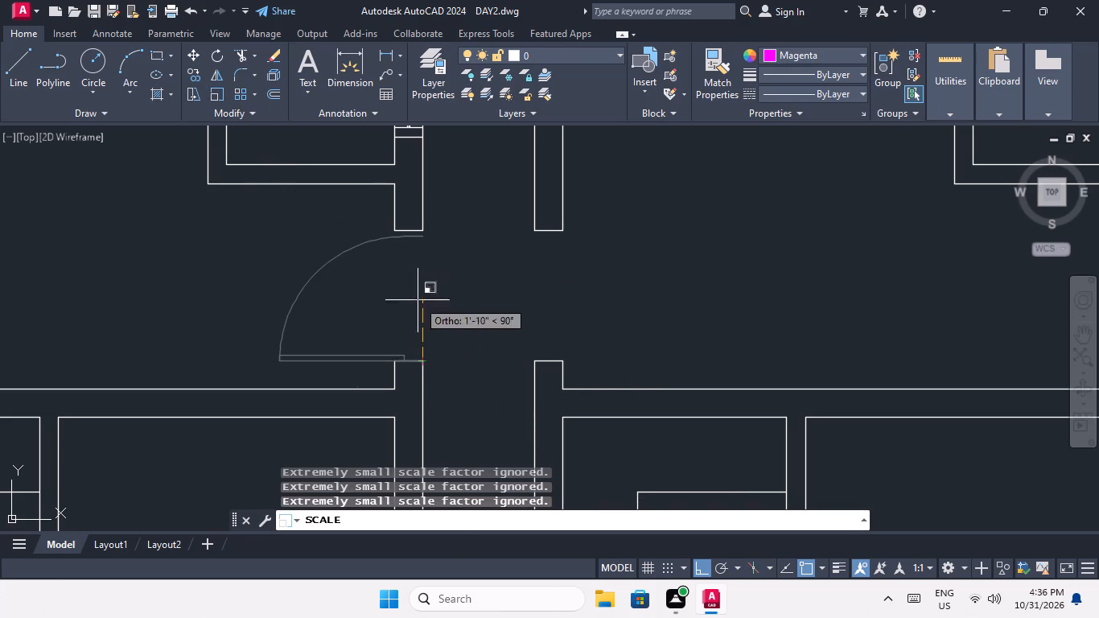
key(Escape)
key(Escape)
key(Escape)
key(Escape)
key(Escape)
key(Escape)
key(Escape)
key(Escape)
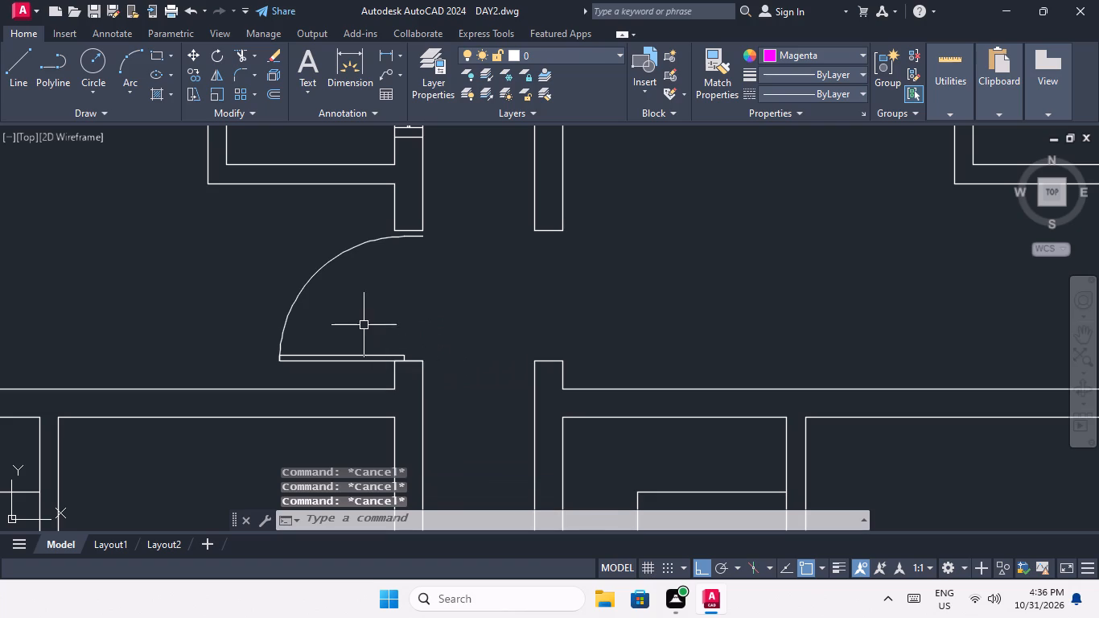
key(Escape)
Scale the second-from-last block's third-row corridor door by reference from its lower jamb corner to 3'-6", reaching the upper jamb corner.
scroll(354, 315, down, 2)
drag(348, 314, 311, 325)
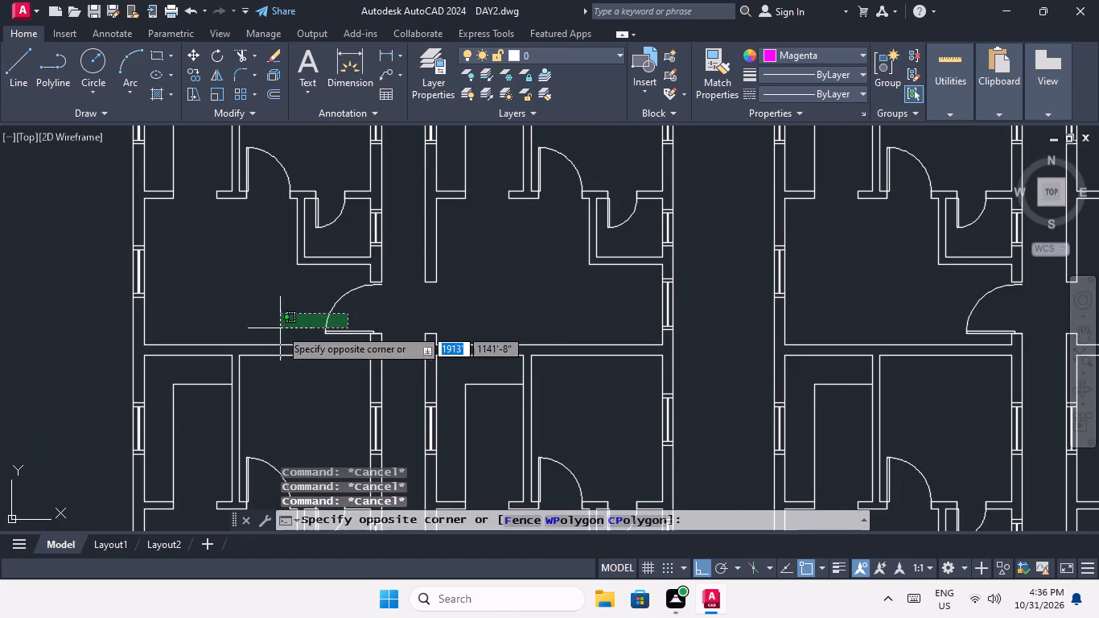
click(280, 328)
click(212, 95)
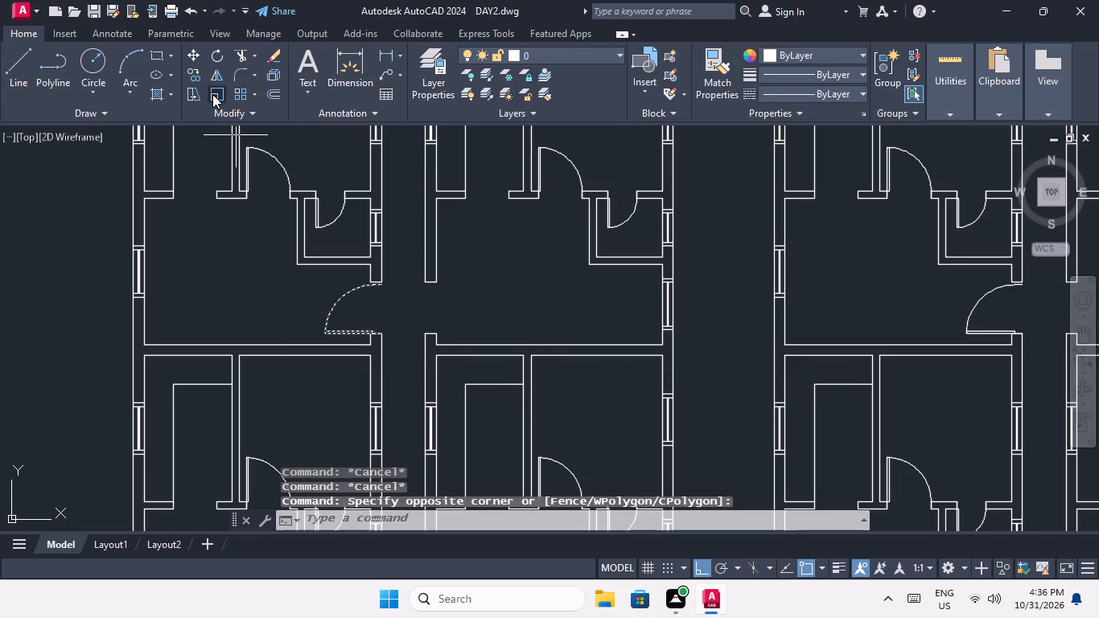
scroll(368, 319, up, 2)
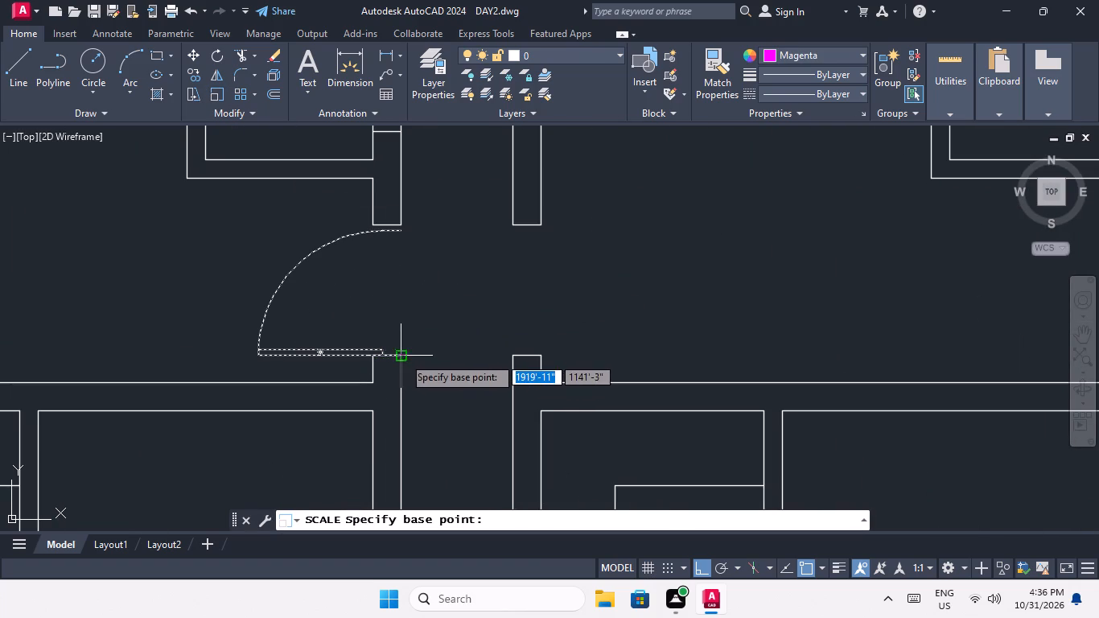
click(403, 356)
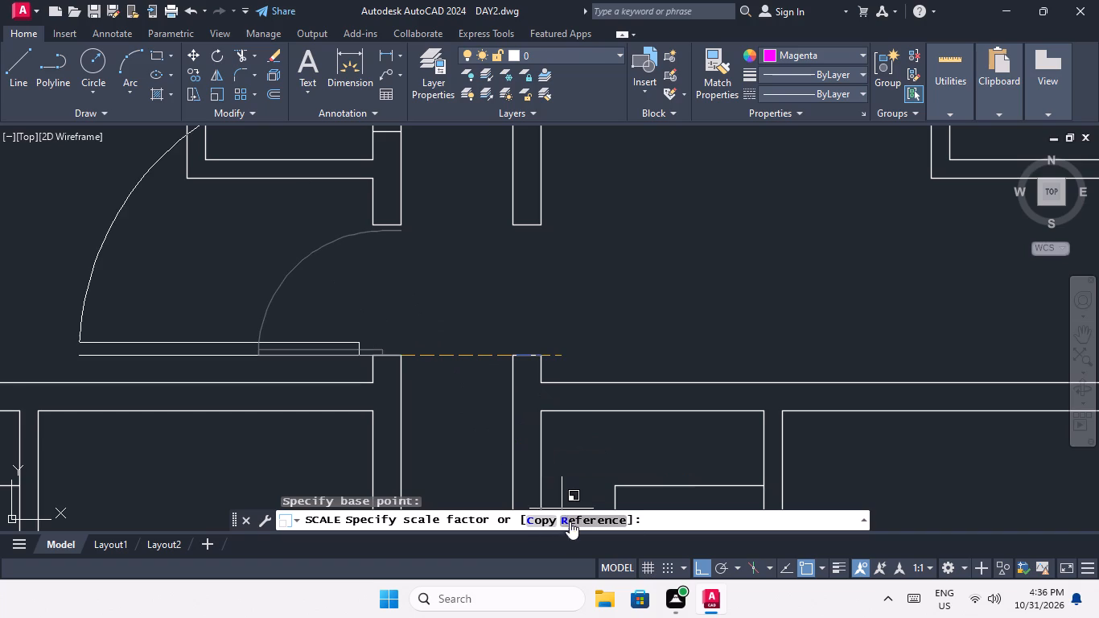
click(570, 521)
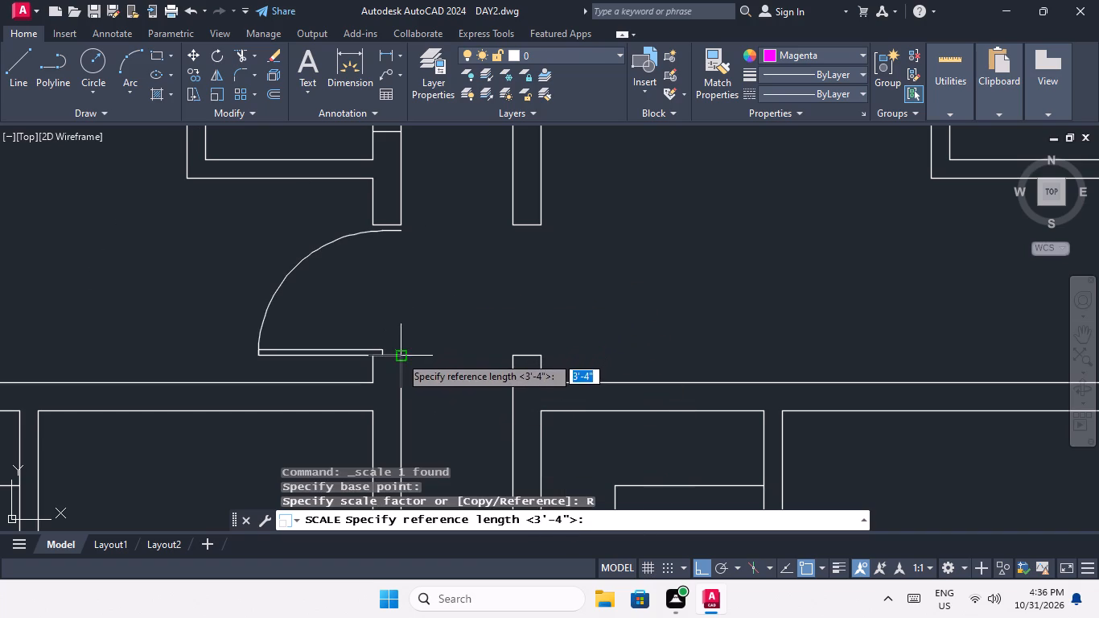
drag(400, 356, 398, 347)
click(402, 232)
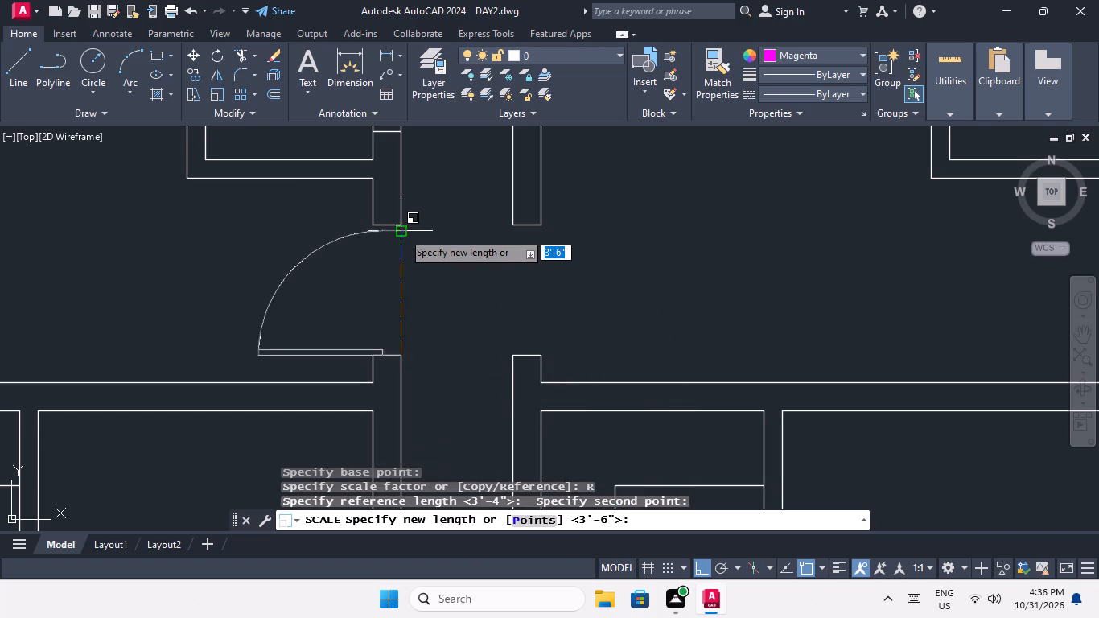
scroll(402, 232, up, 3)
click(396, 205)
key(Escape)
scroll(408, 229, down, 4)
Save the drawing.
key(ctrl+s)
key(ctrl+s)
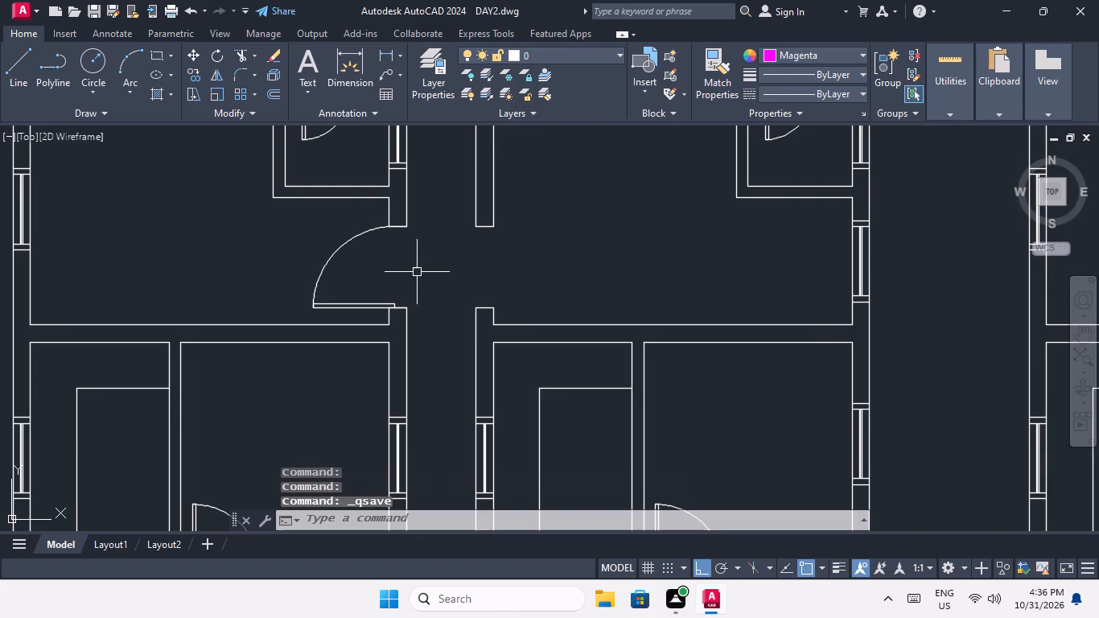
Scale the second-from-last block's second-row corridor door by reference from its lower jamb corner to 3'-6", reaching the upper jamb corner.
scroll(414, 274, down, 2)
middle_drag(399, 301, 377, 342)
scroll(375, 299, down, 1)
middle_drag(372, 299, 356, 343)
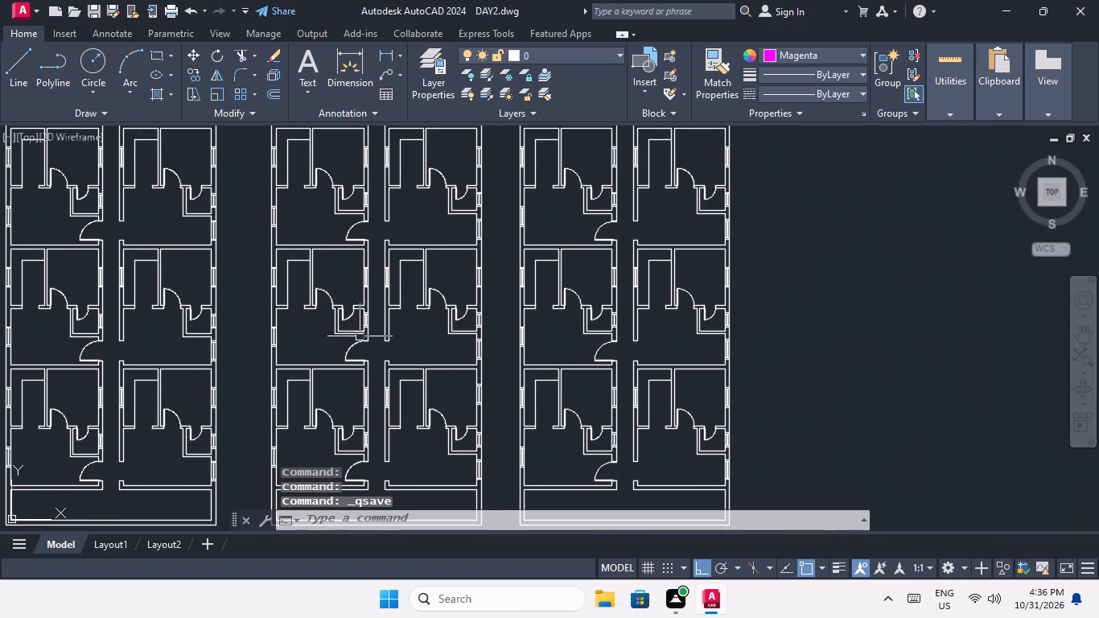
scroll(360, 225, up, 4)
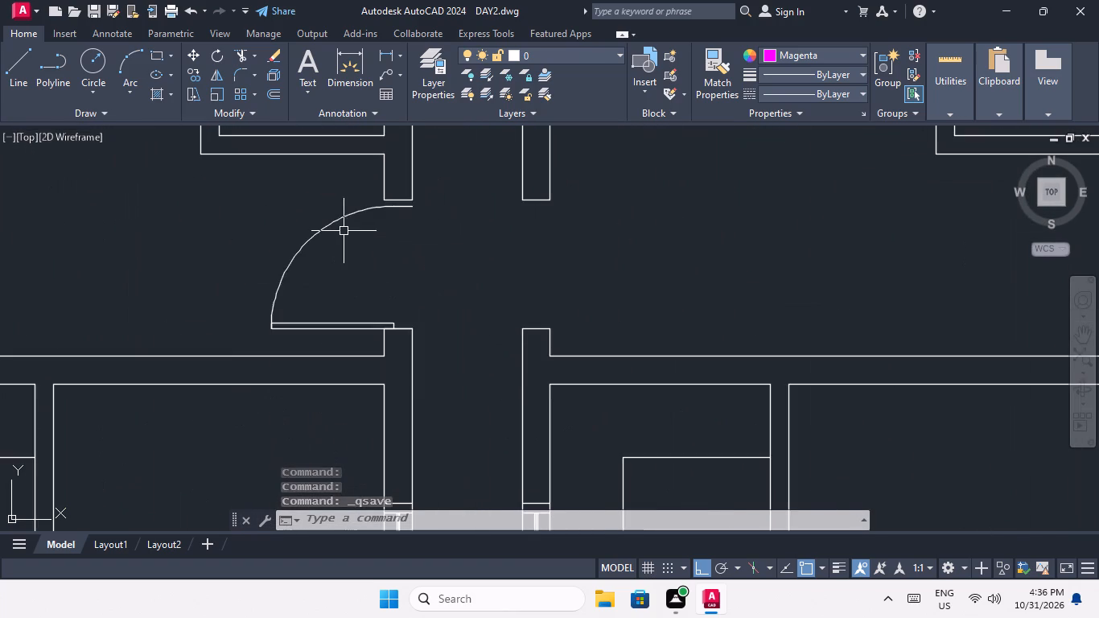
scroll(343, 231, up, 1)
drag(326, 286, 318, 282)
click(242, 226)
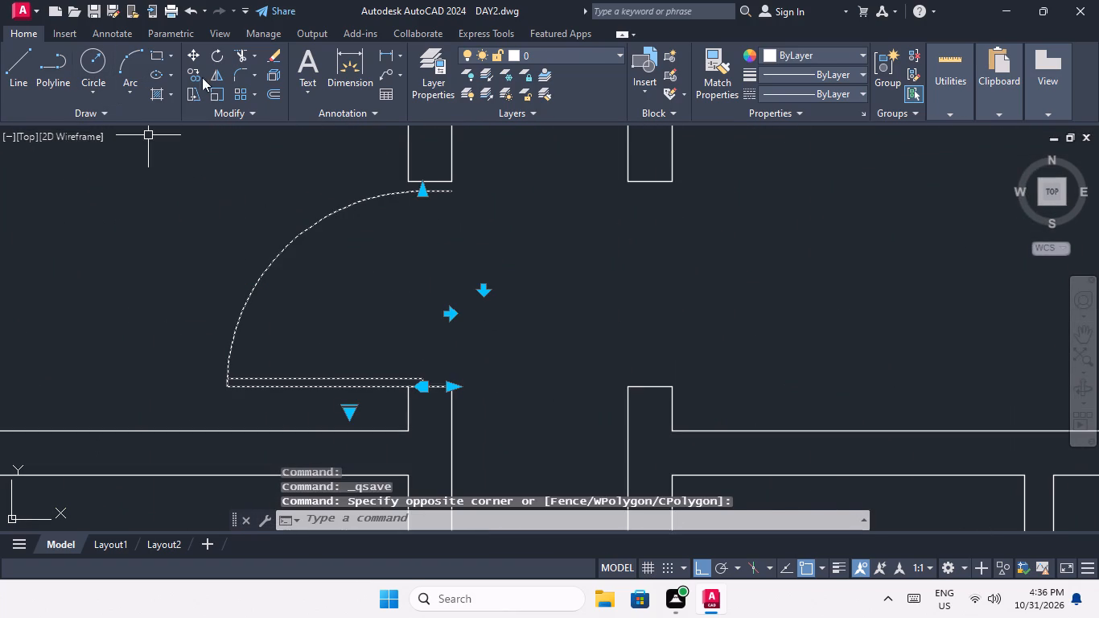
click(217, 89)
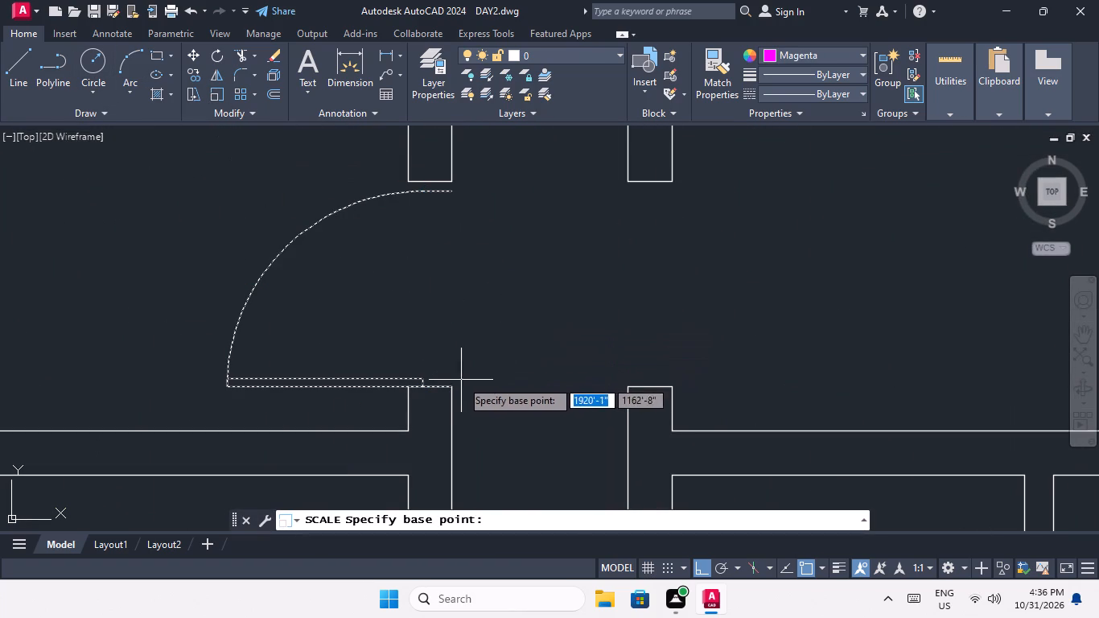
click(451, 385)
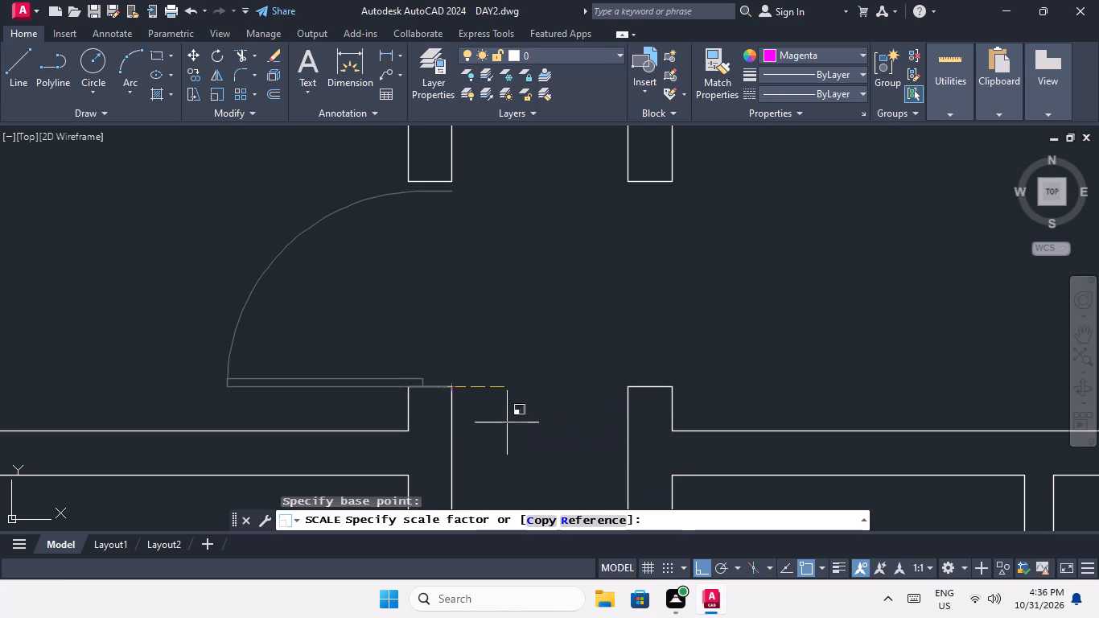
click(587, 518)
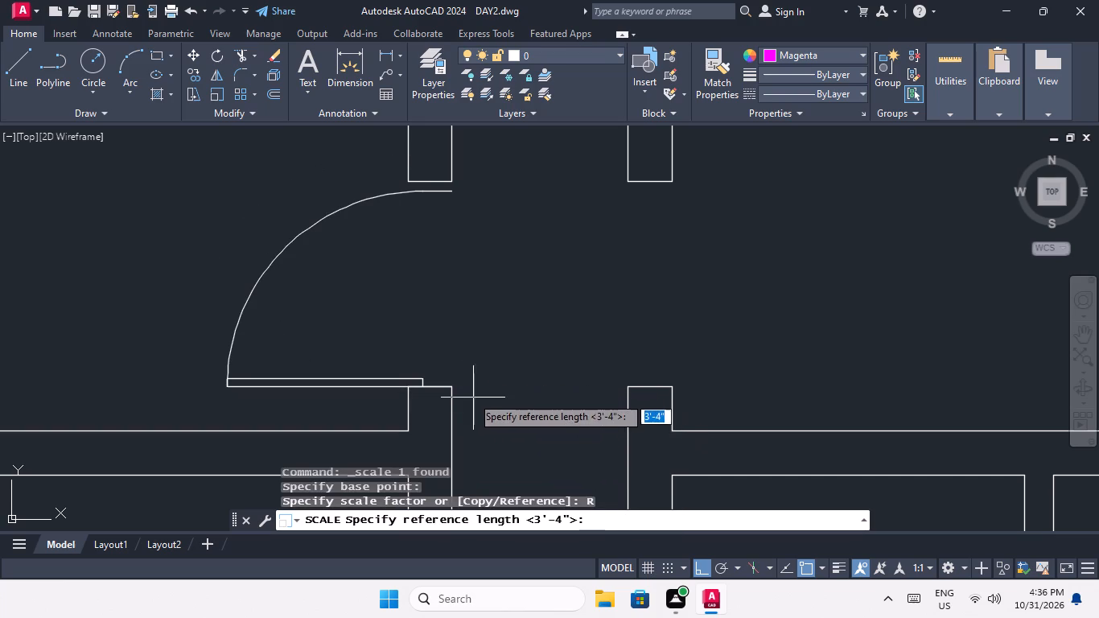
click(451, 385)
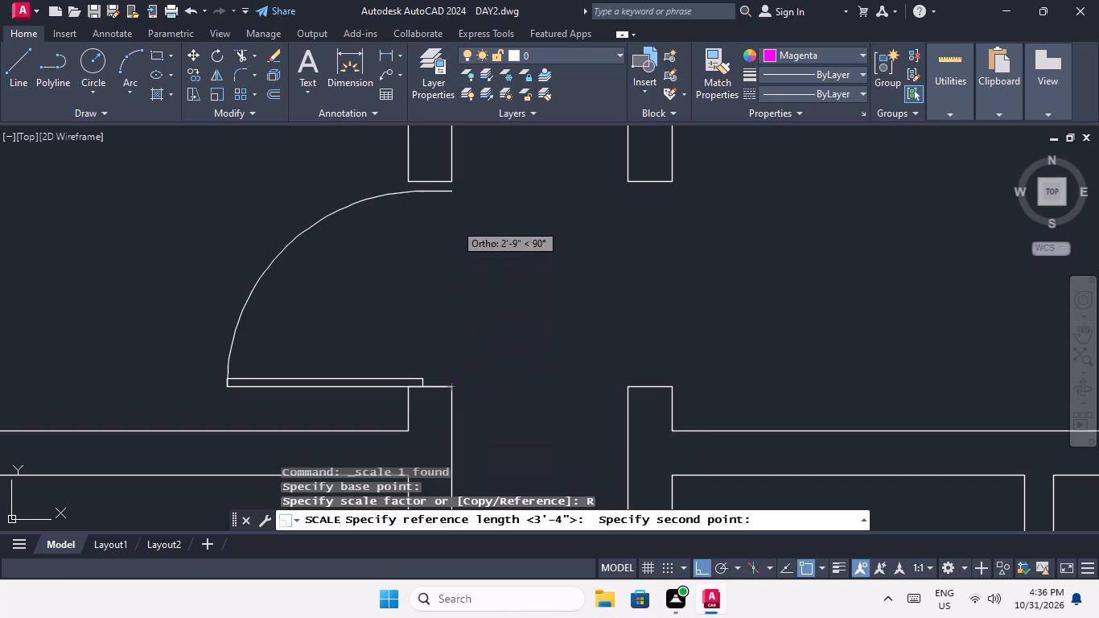
click(454, 191)
scroll(457, 177, up, 3)
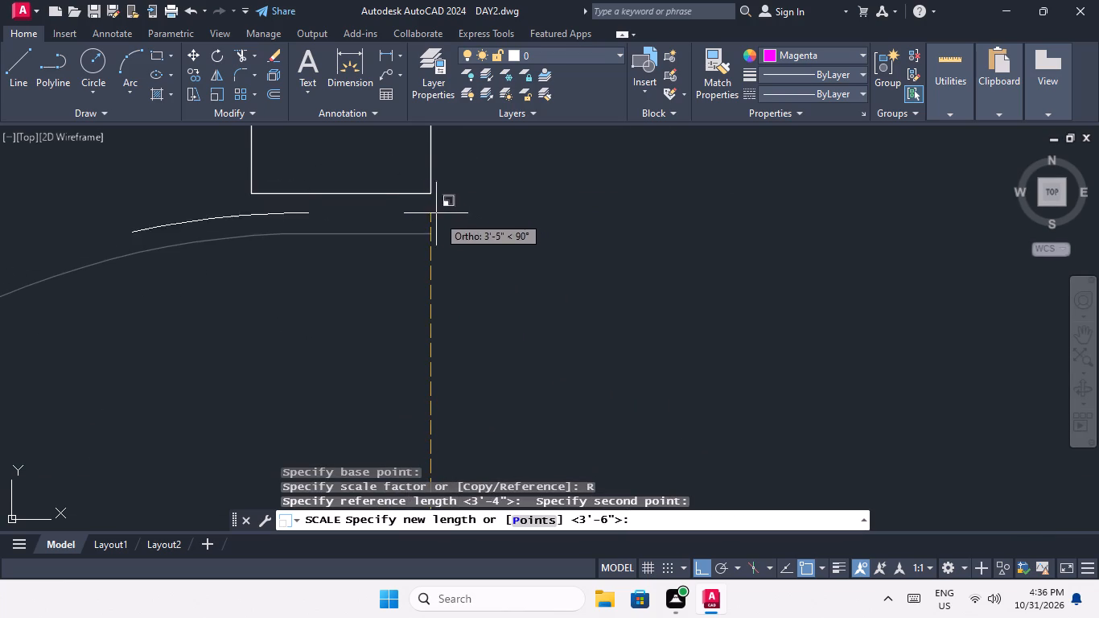
click(432, 195)
scroll(451, 193, down, 7)
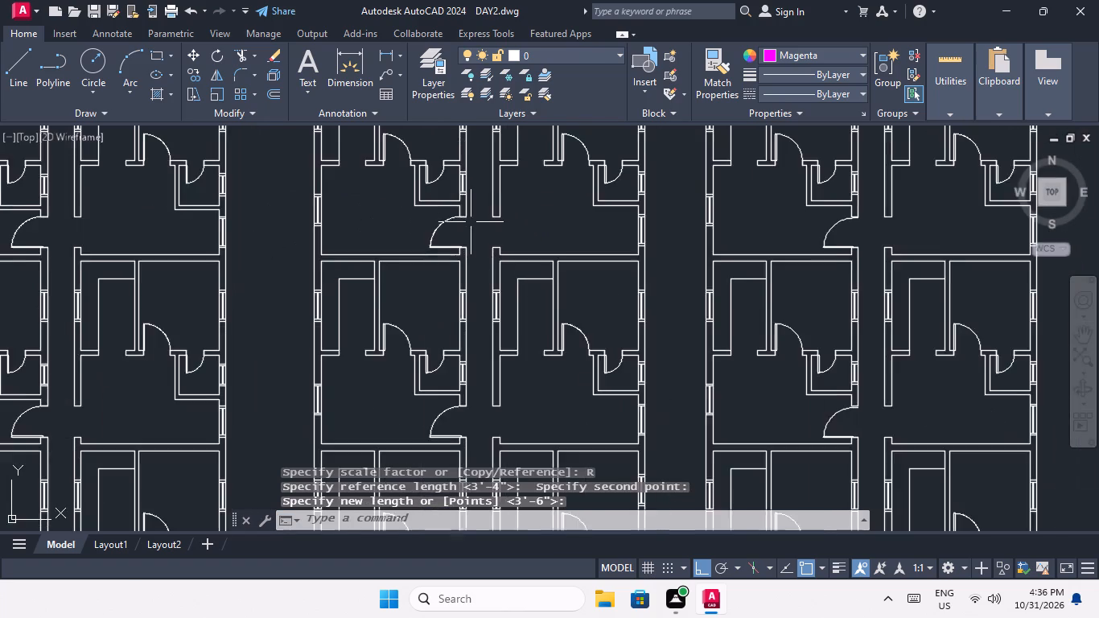
Scale the same block's top-row corridor door by reference from its lower jamb corner to 3'-6", reaching the upper jamb corner.
middle_drag(470, 236, 433, 315)
middle_drag(433, 249, 374, 381)
scroll(349, 223, up, 3)
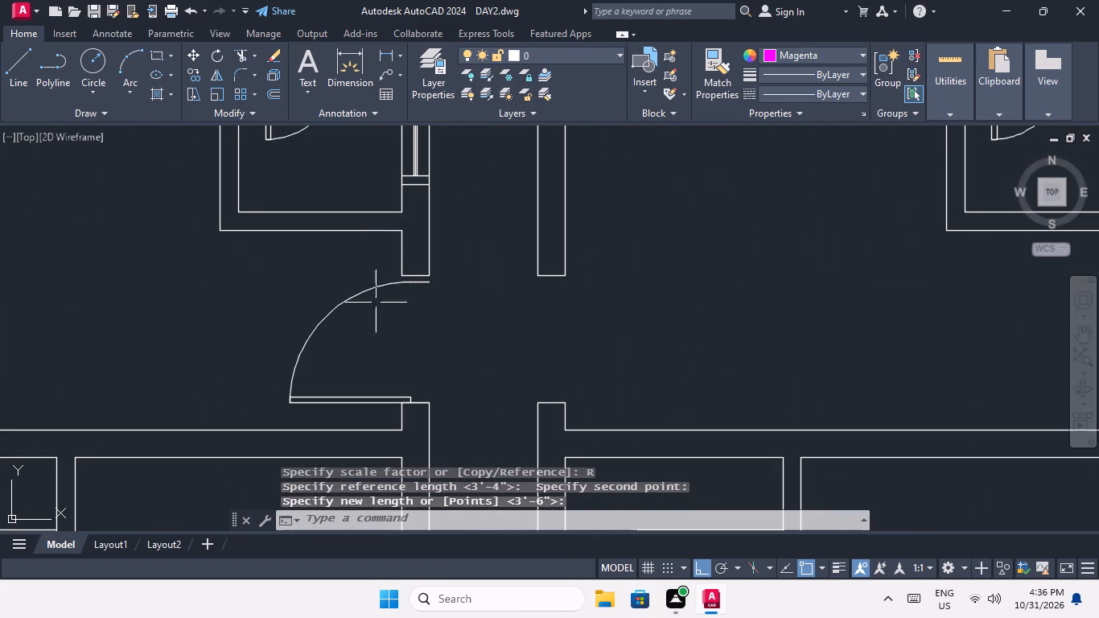
click(393, 330)
click(340, 291)
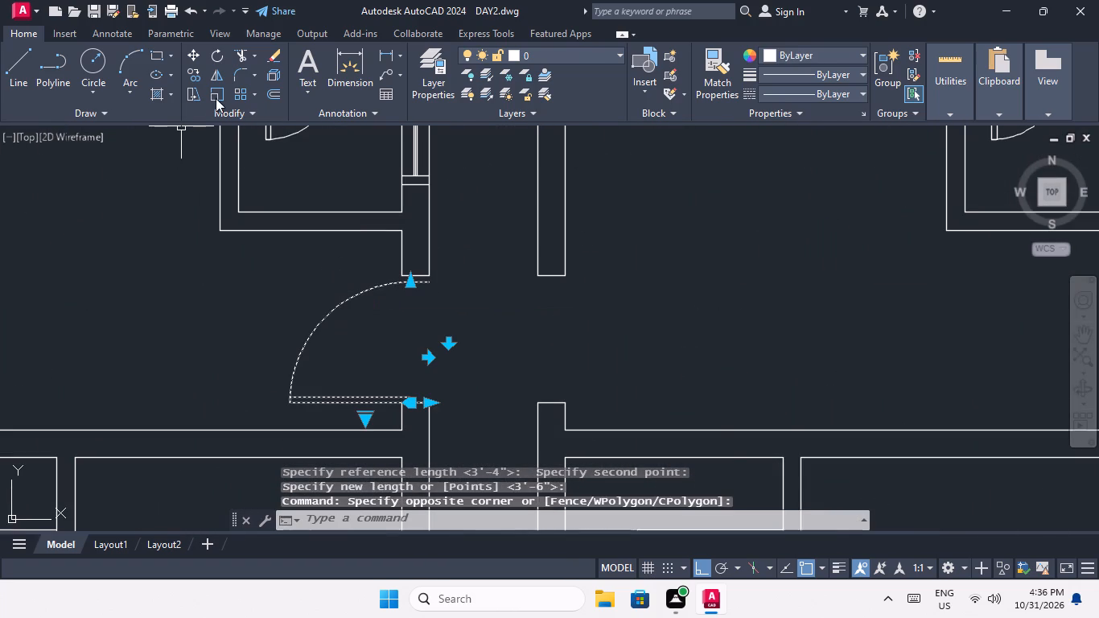
click(217, 98)
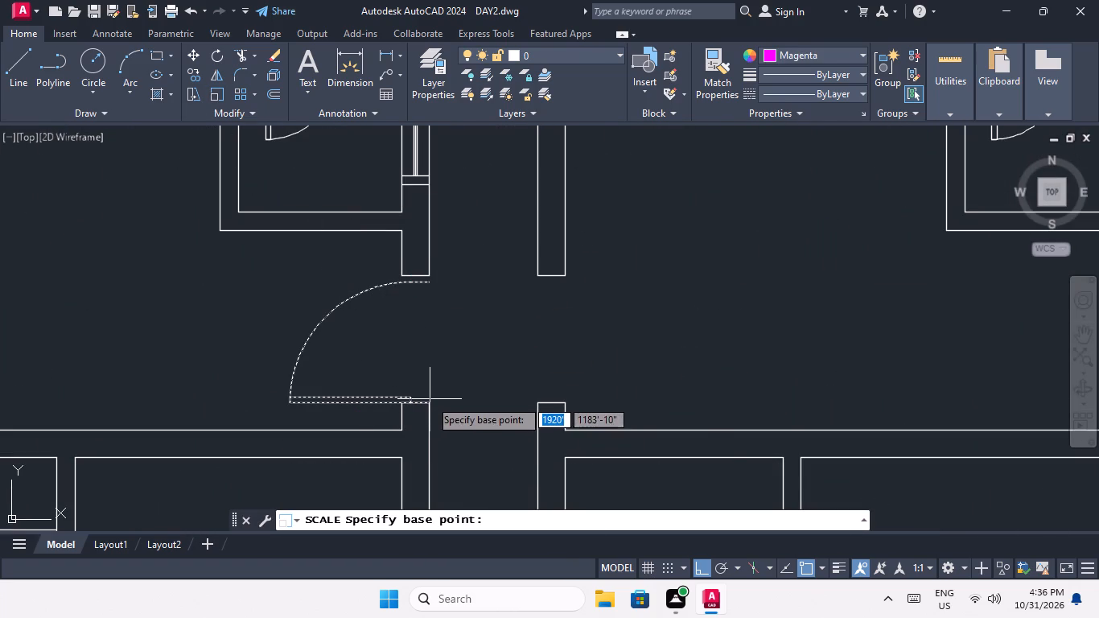
click(430, 402)
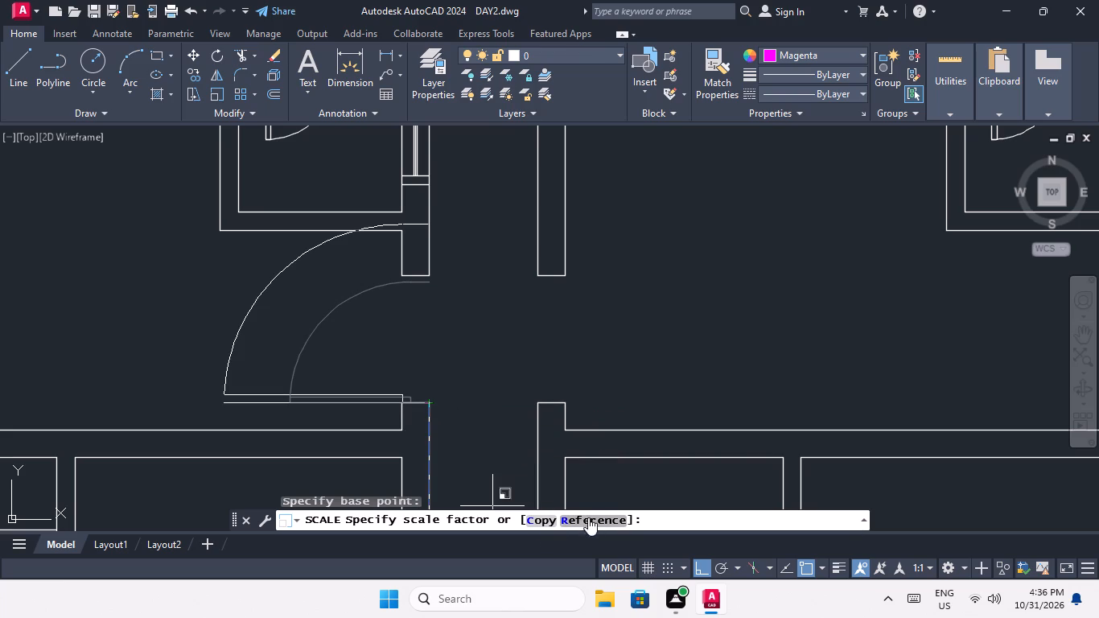
click(587, 518)
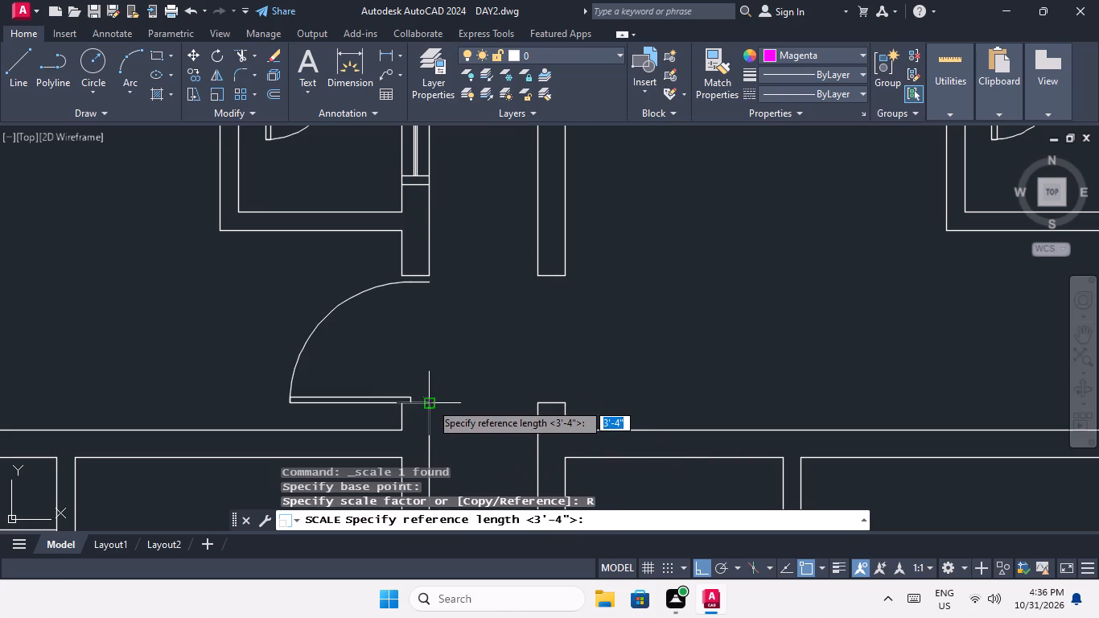
click(431, 402)
scroll(435, 274, up, 2)
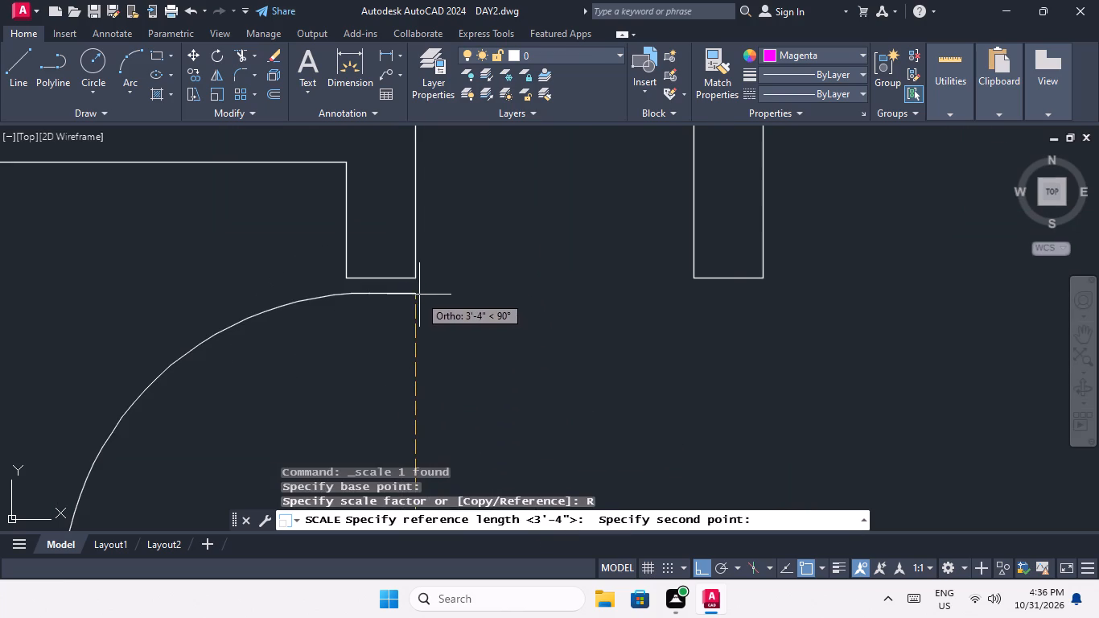
click(418, 293)
scroll(418, 286, up, 3)
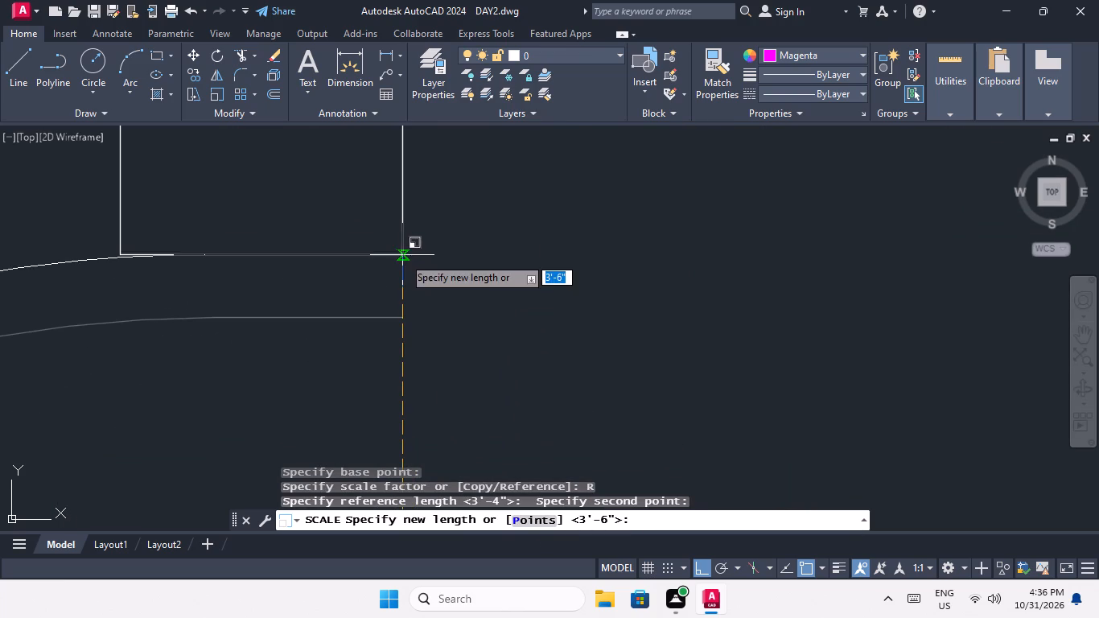
click(403, 255)
scroll(403, 255, down, 9)
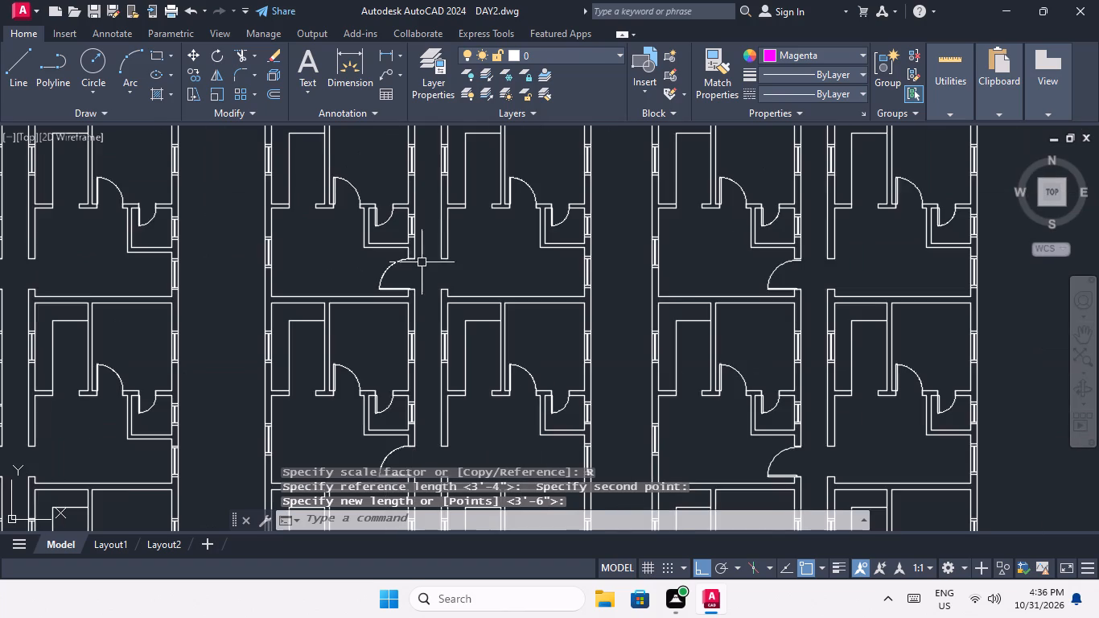
Scale the last block's bottom-row left-unit corridor door by reference from its lower jamb corner to 3'-6", reaching the upper jamb corner.
scroll(426, 262, down, 1)
middle_drag(423, 261, 346, 304)
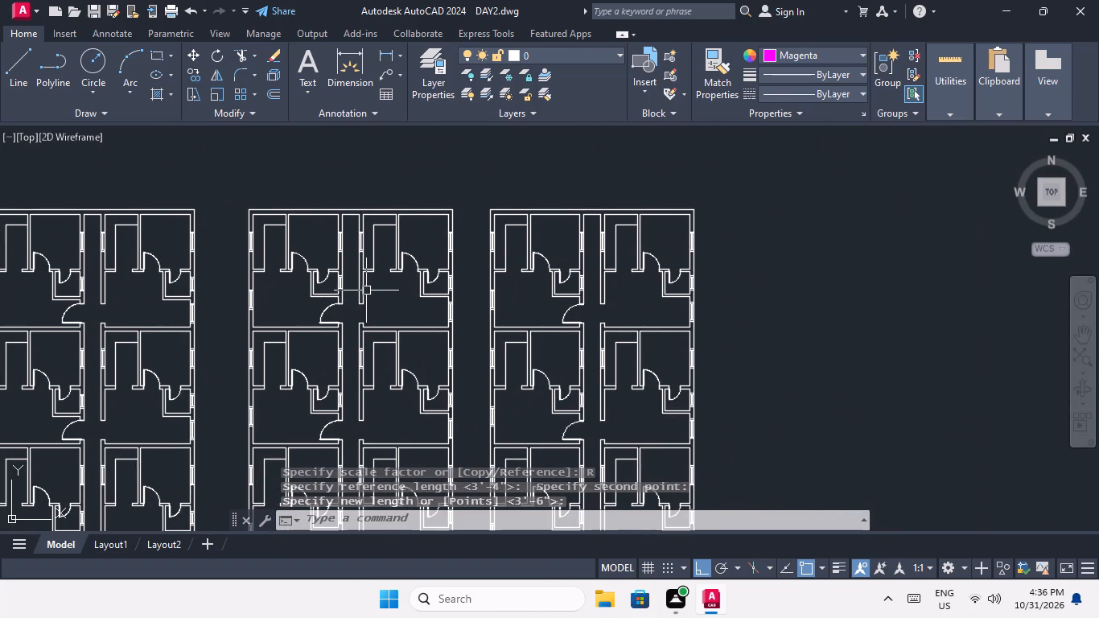
scroll(320, 332, up, 3)
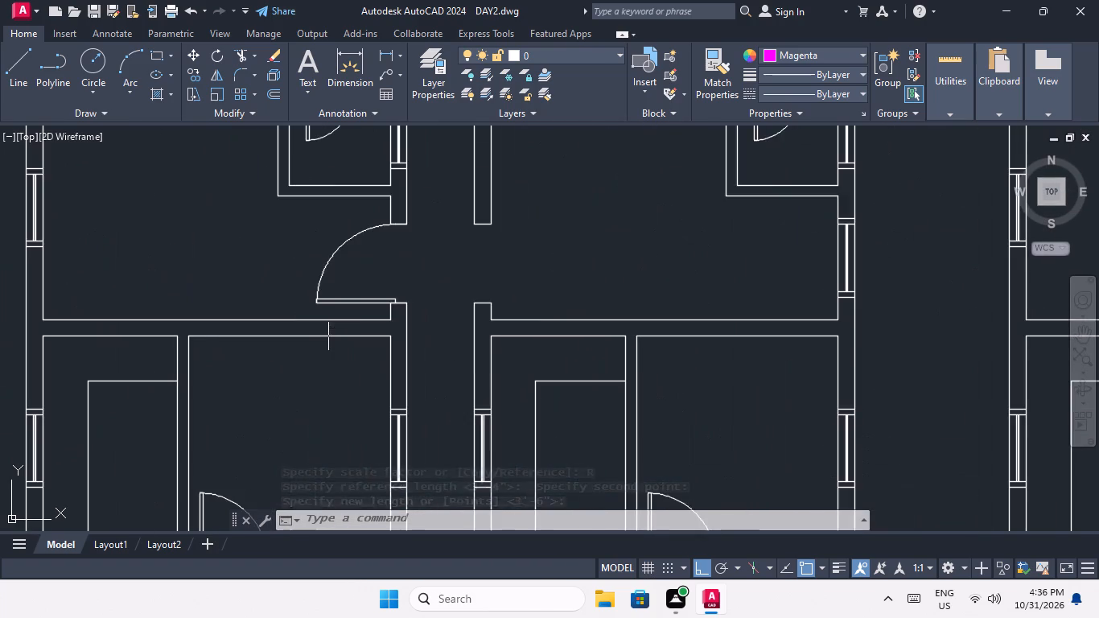
scroll(327, 311, up, 2)
middle_drag(328, 301, 273, 280)
scroll(302, 266, down, 3)
middle_drag(426, 283, 295, 284)
scroll(301, 270, down, 2)
middle_drag(323, 315, 285, 249)
scroll(323, 315, down, 1)
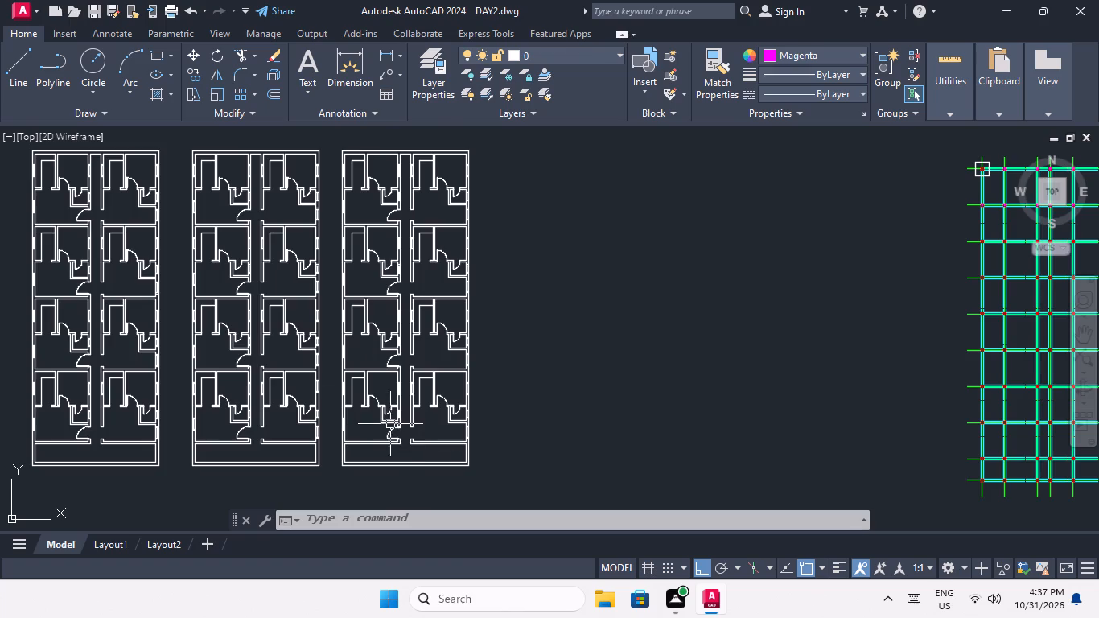
scroll(396, 431, up, 4)
middle_drag(395, 431, 340, 320)
scroll(319, 349, up, 3)
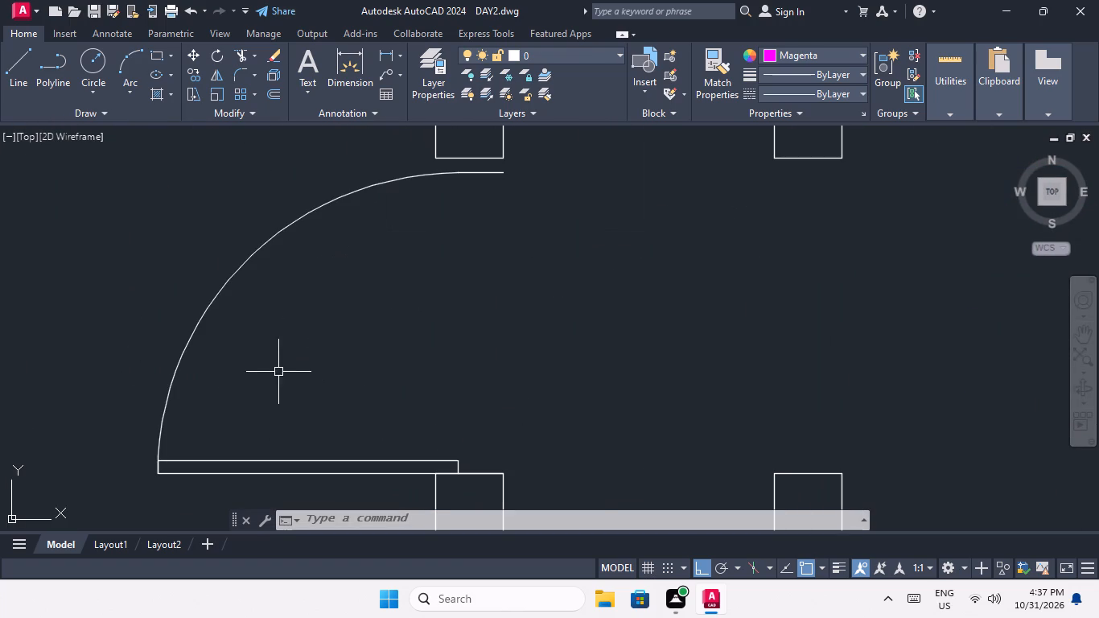
scroll(226, 296, down, 2)
middle_drag(236, 307, 209, 263)
drag(208, 262, 199, 266)
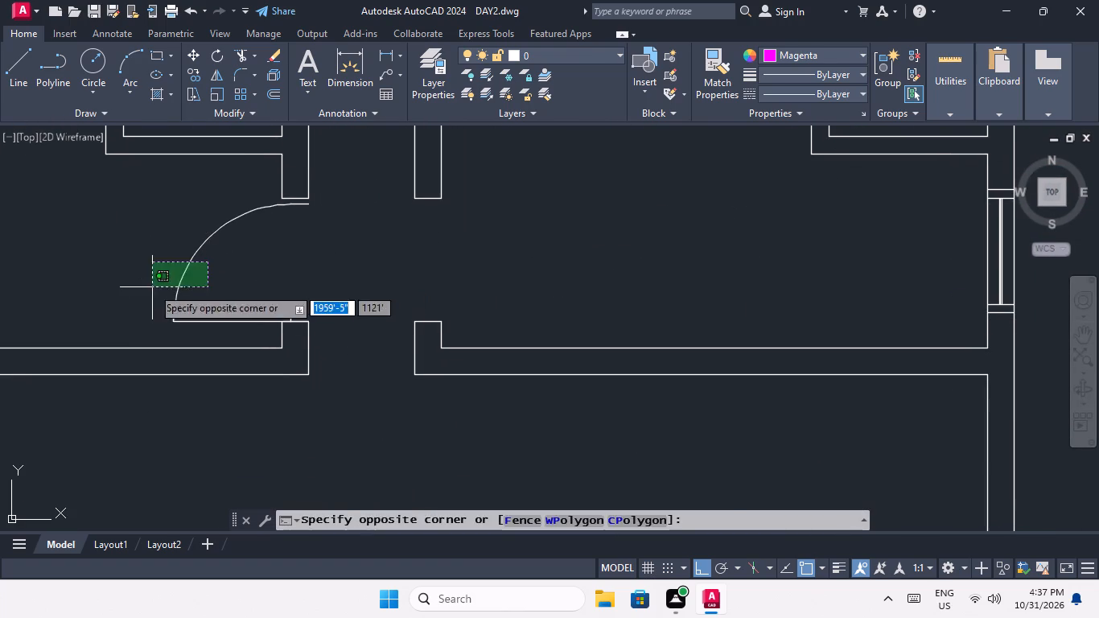
click(152, 287)
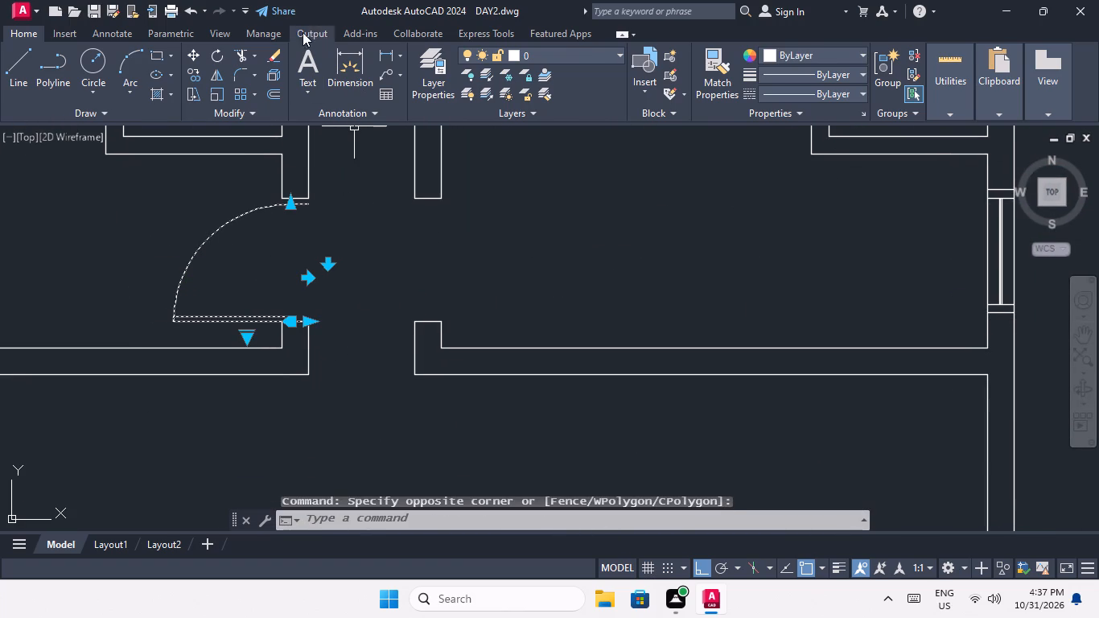
click(216, 98)
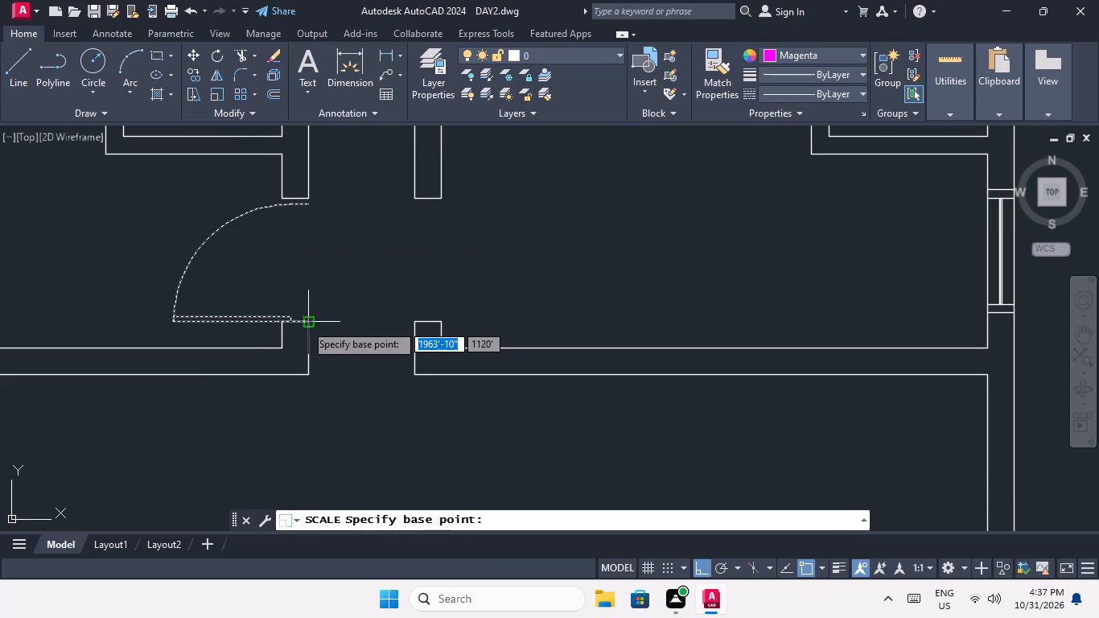
click(305, 323)
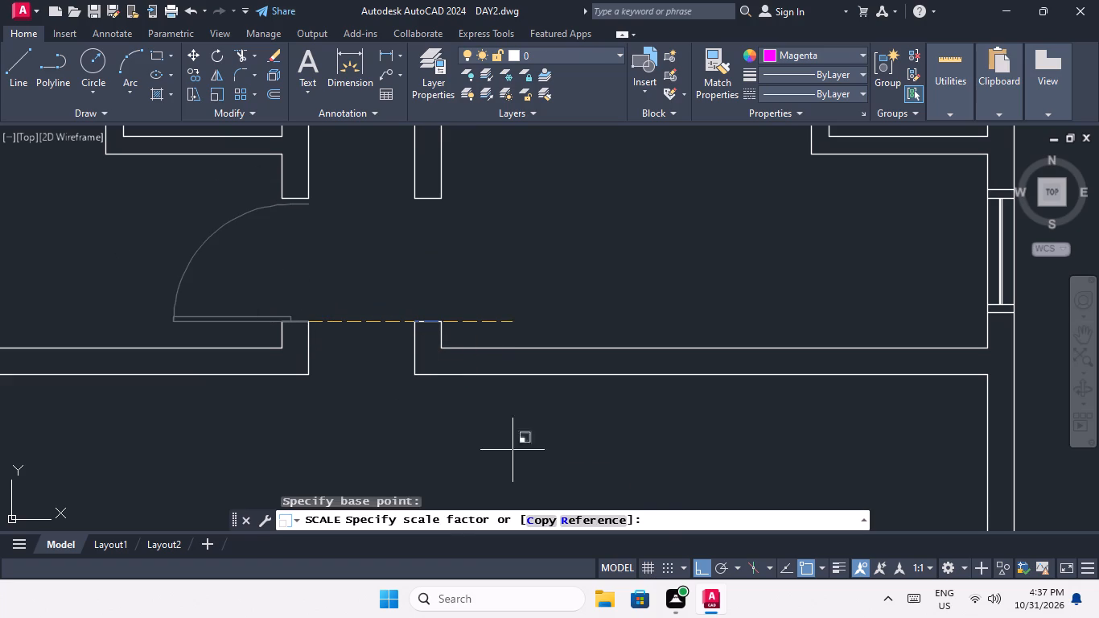
click(586, 520)
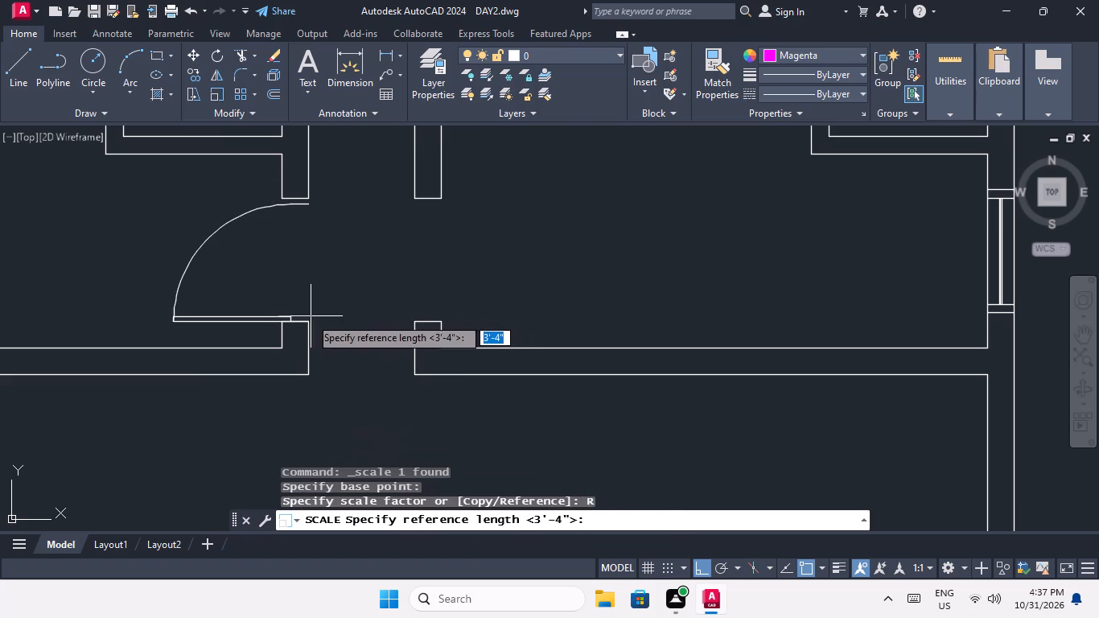
click(308, 320)
scroll(301, 203, up, 2)
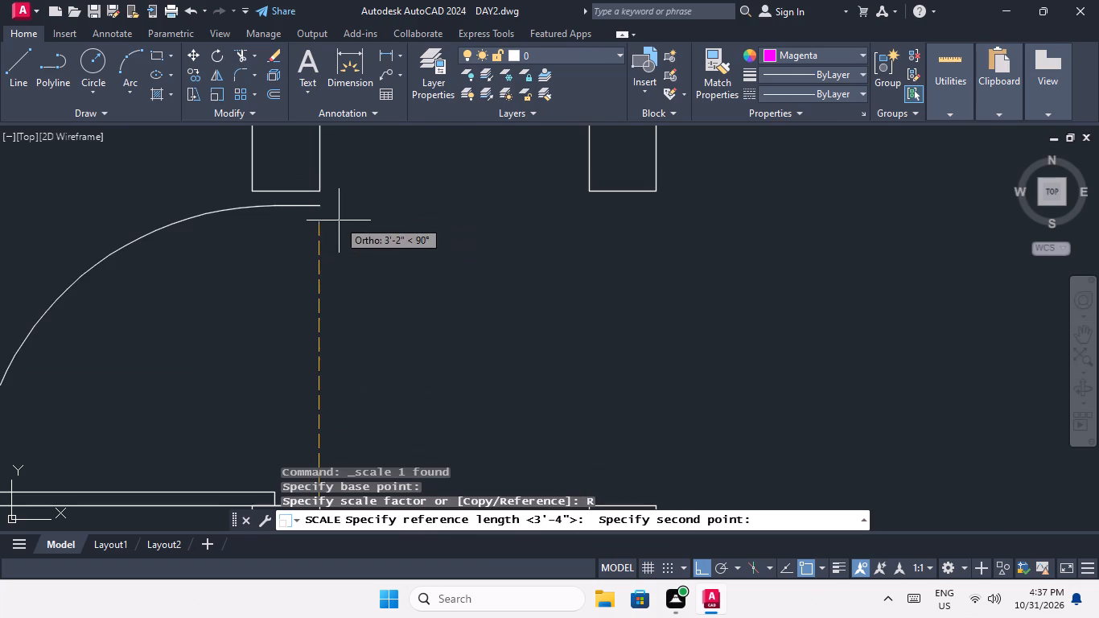
click(320, 204)
scroll(320, 199, up, 2)
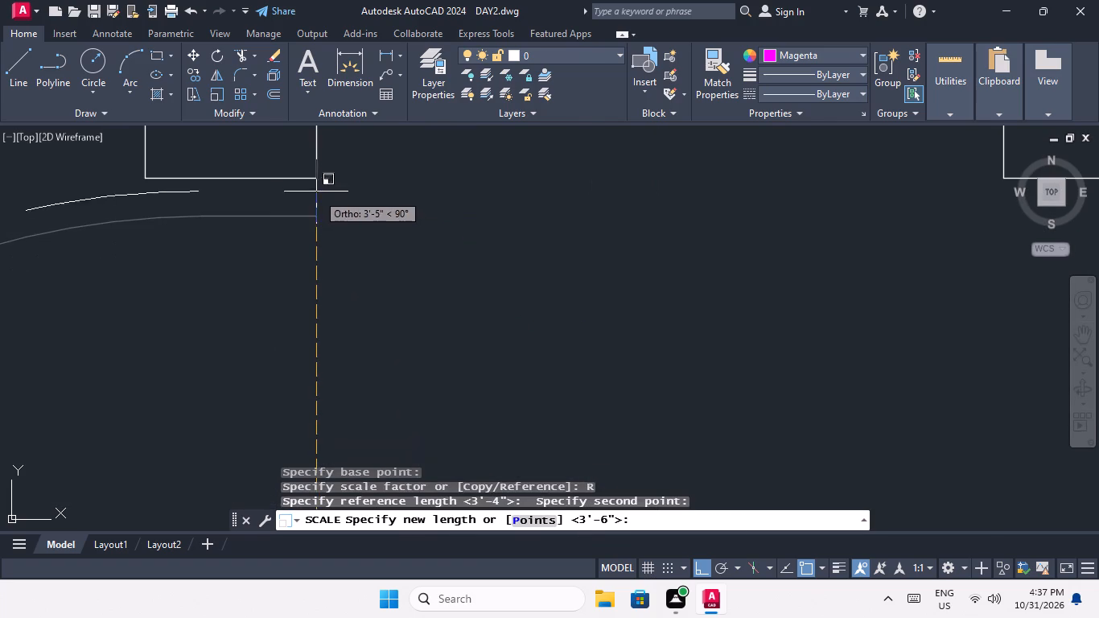
click(315, 178)
Scale the last block's third-row left-unit corridor door by reference from its lower jamb corner to 3'-6", reaching the upper jamb corner.
scroll(314, 180, down, 6)
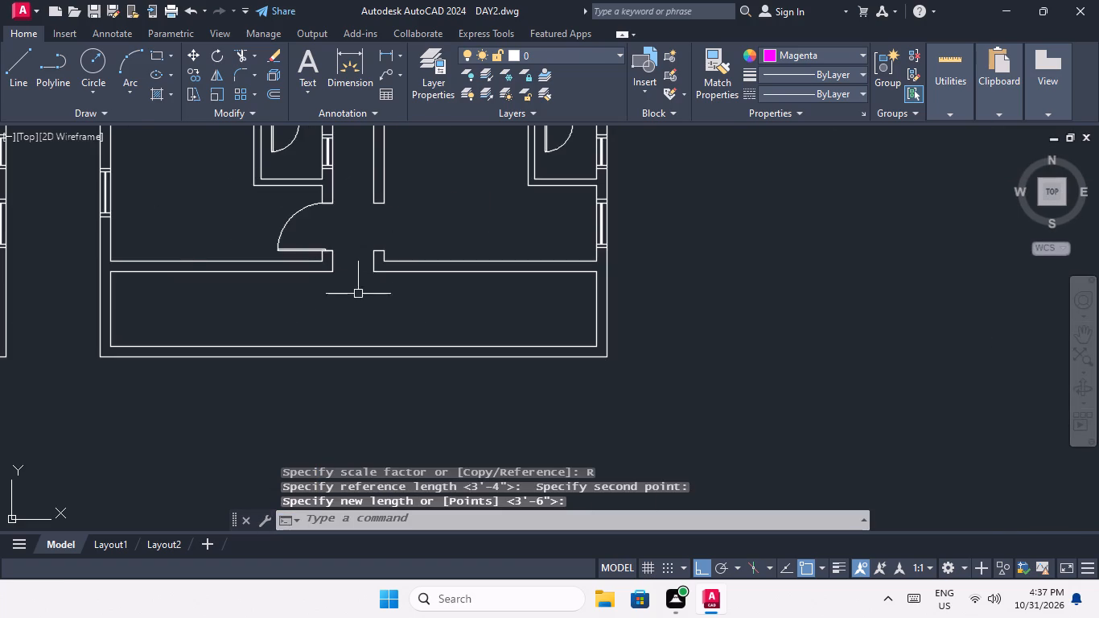
scroll(365, 247, down, 1)
middle_drag(365, 247, 365, 321)
scroll(366, 262, down, 1)
middle_drag(357, 300, 340, 385)
scroll(299, 226, up, 2)
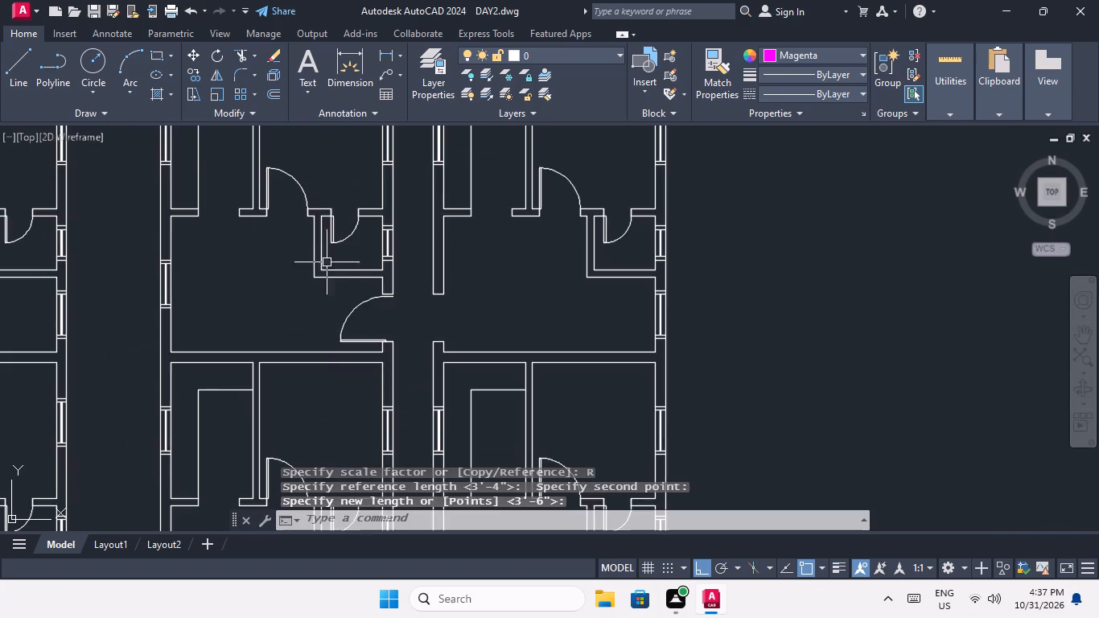
scroll(361, 307, up, 3)
drag(380, 336, 369, 329)
click(330, 288)
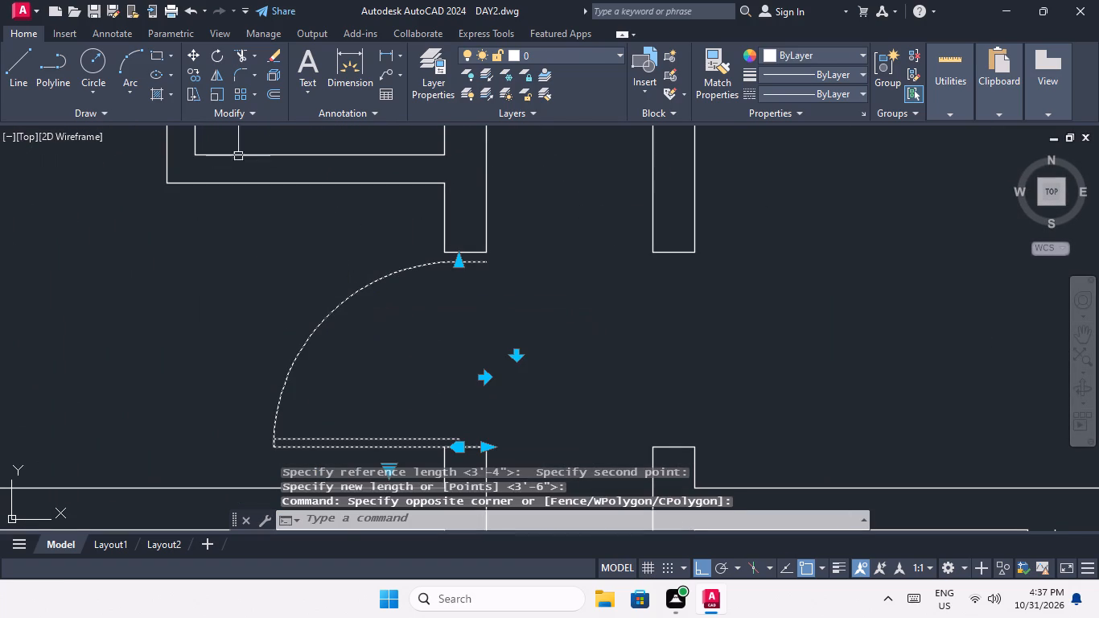
click(214, 93)
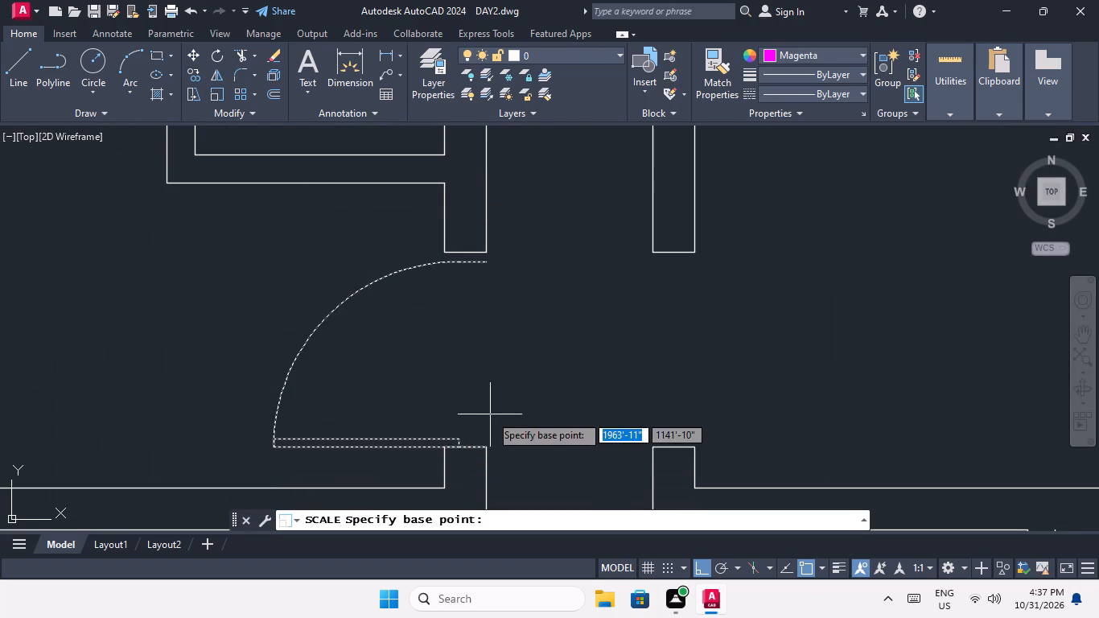
click(486, 447)
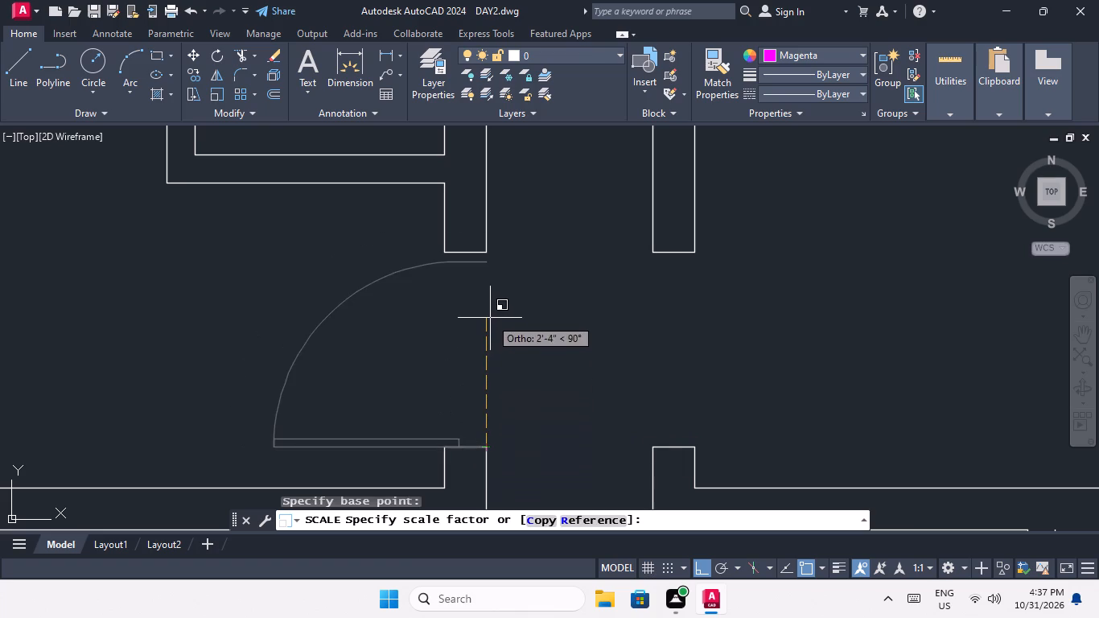
click(581, 516)
click(488, 443)
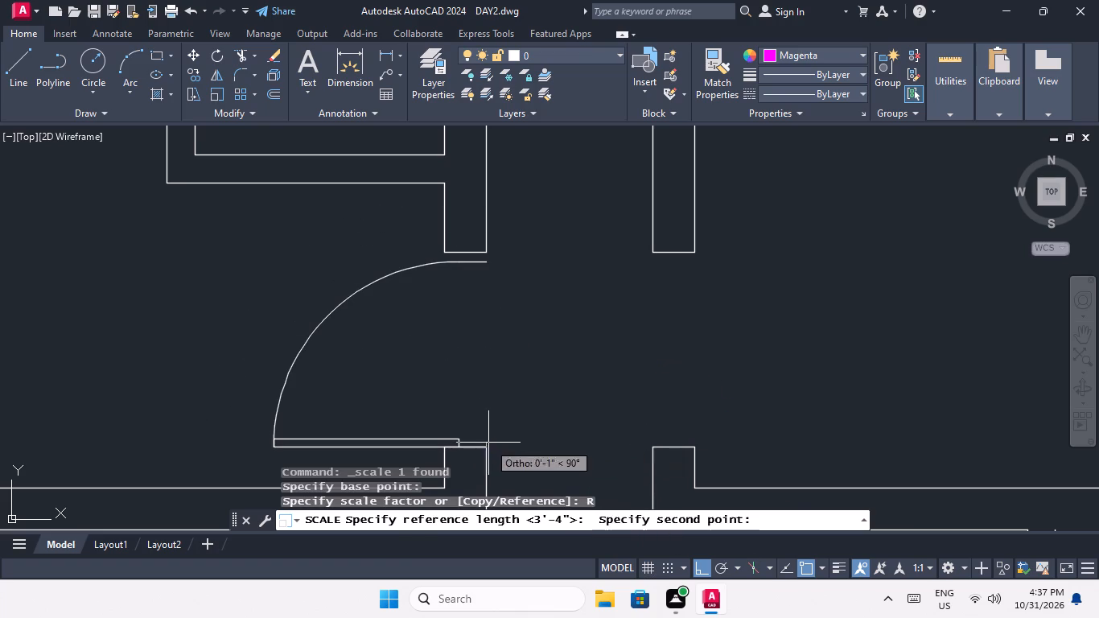
click(487, 262)
scroll(488, 257, up, 3)
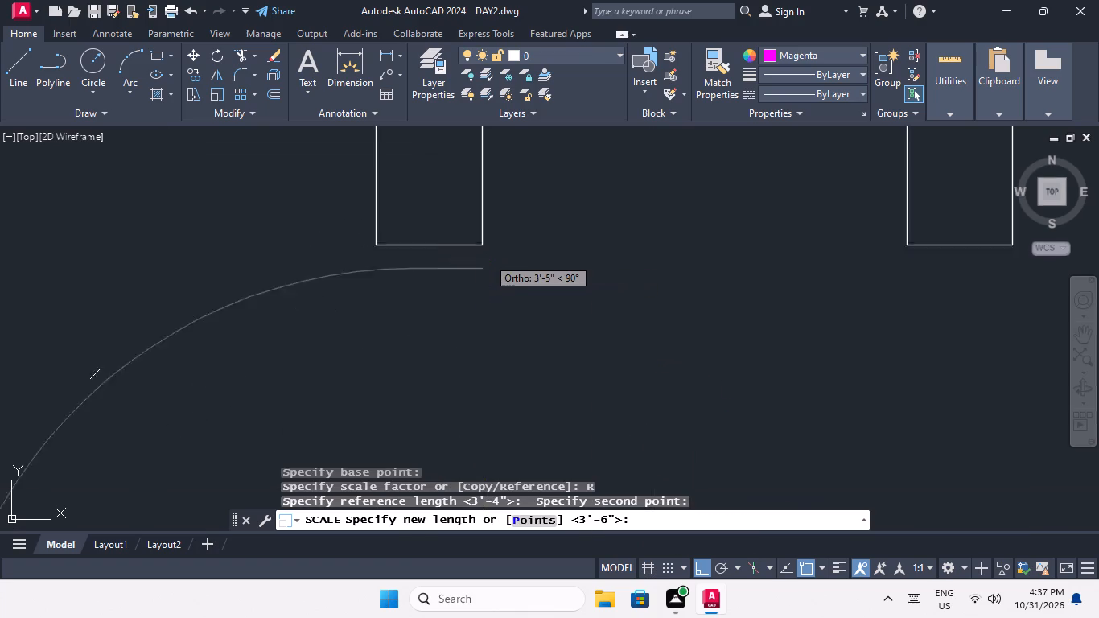
click(479, 237)
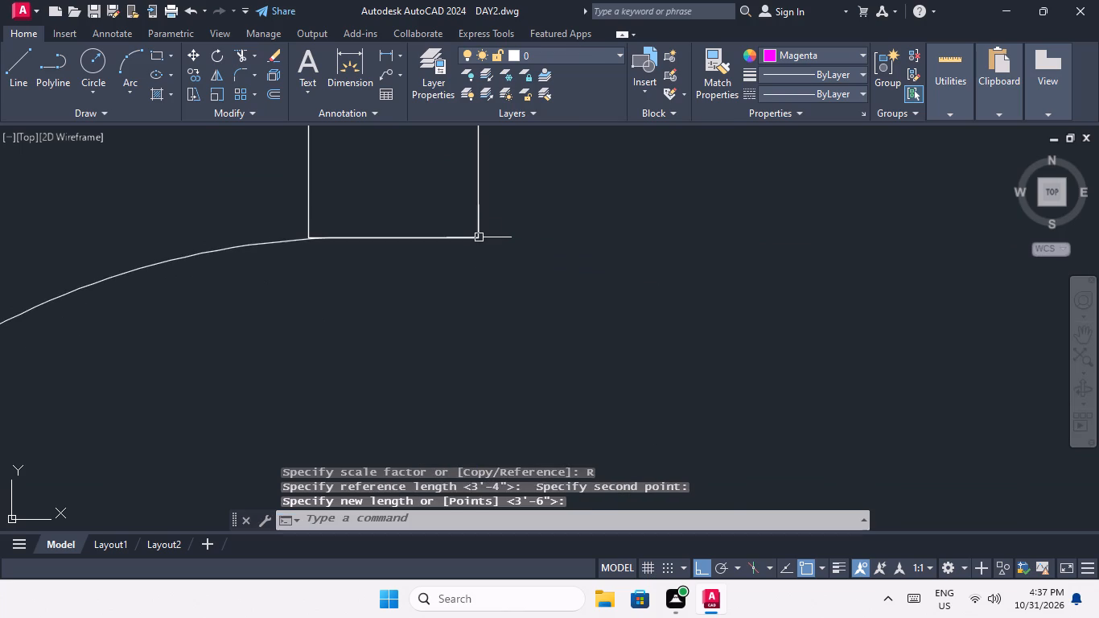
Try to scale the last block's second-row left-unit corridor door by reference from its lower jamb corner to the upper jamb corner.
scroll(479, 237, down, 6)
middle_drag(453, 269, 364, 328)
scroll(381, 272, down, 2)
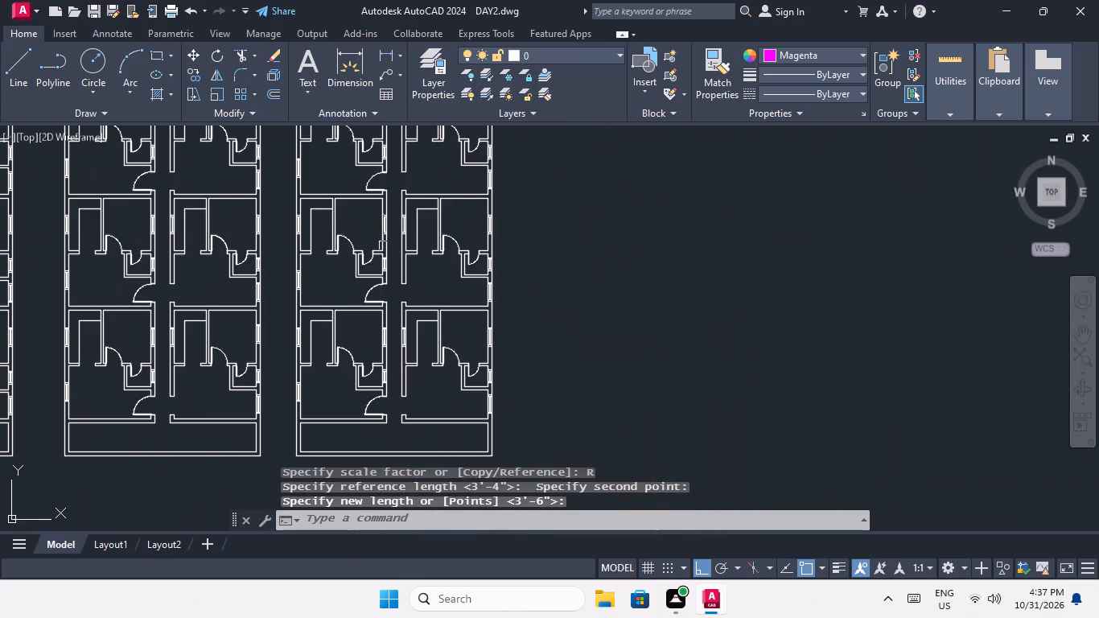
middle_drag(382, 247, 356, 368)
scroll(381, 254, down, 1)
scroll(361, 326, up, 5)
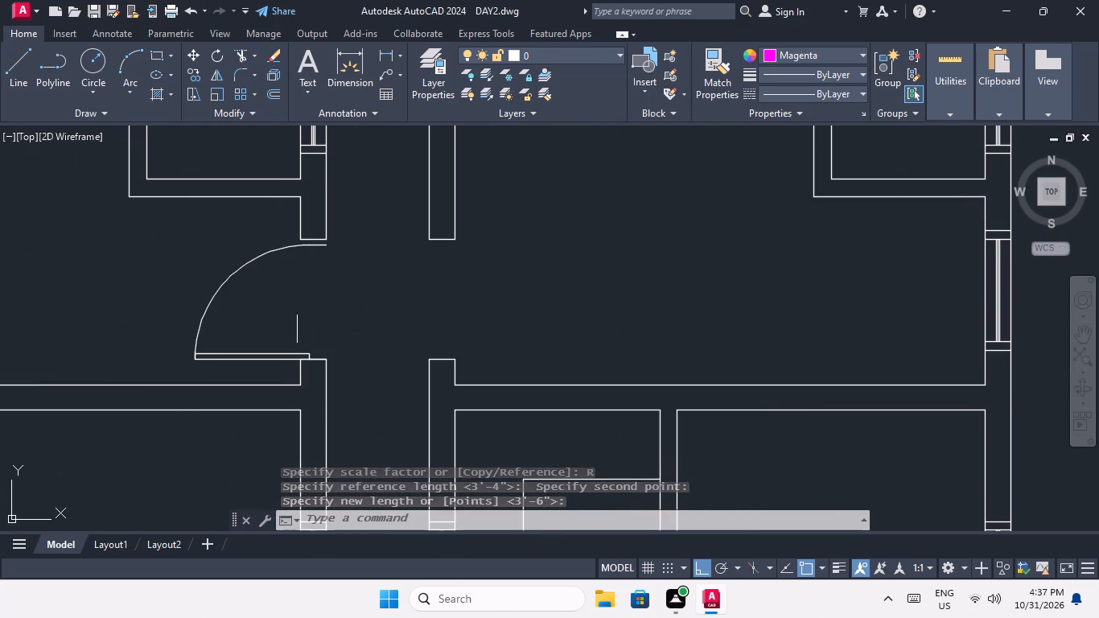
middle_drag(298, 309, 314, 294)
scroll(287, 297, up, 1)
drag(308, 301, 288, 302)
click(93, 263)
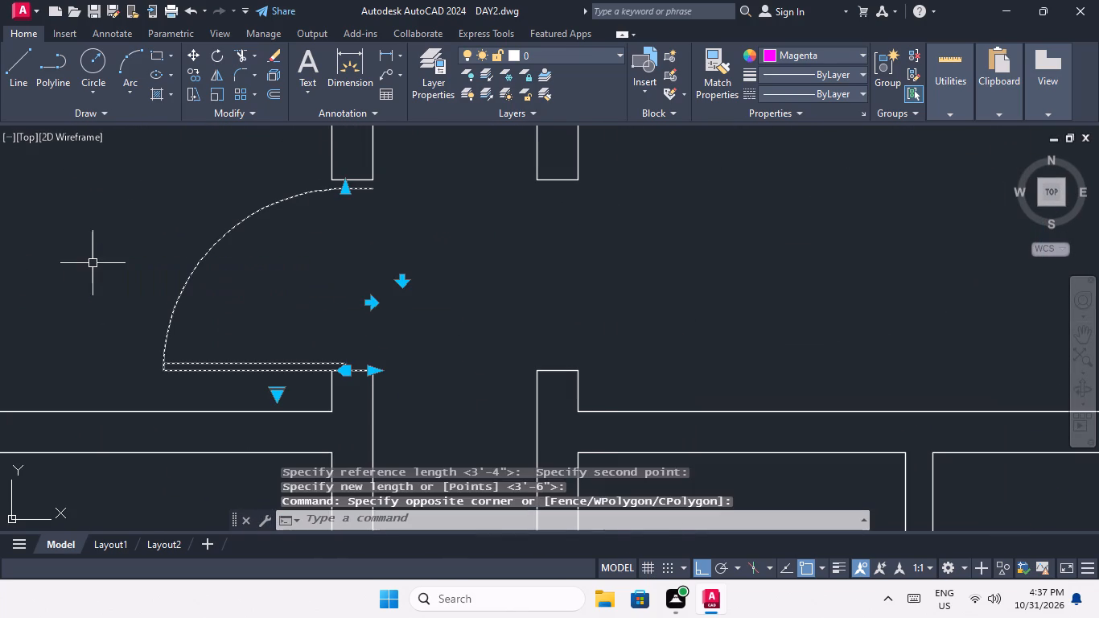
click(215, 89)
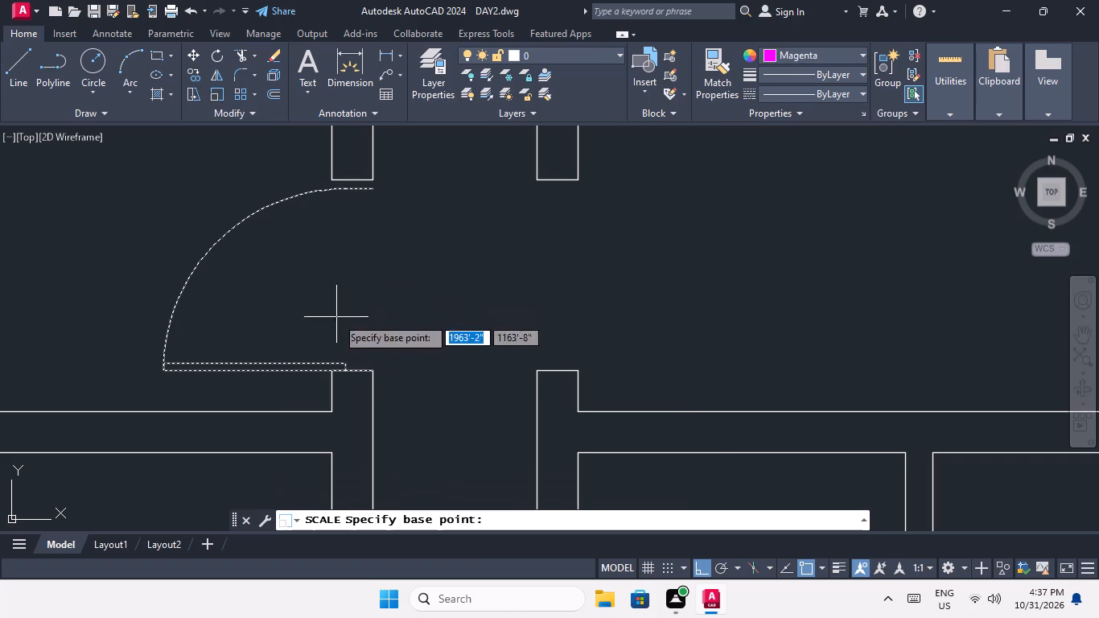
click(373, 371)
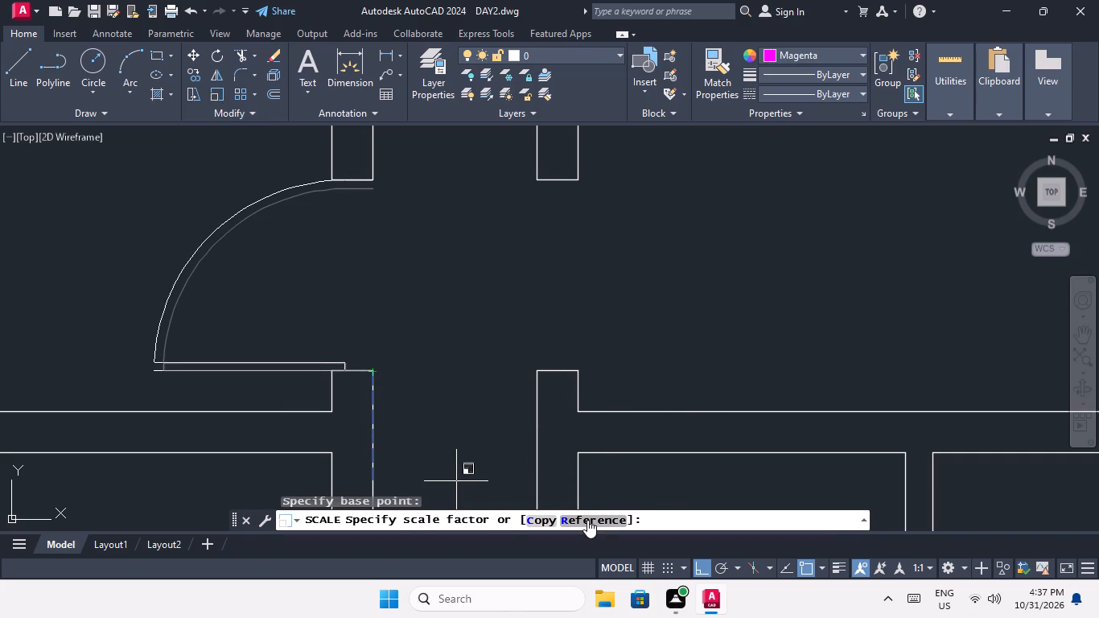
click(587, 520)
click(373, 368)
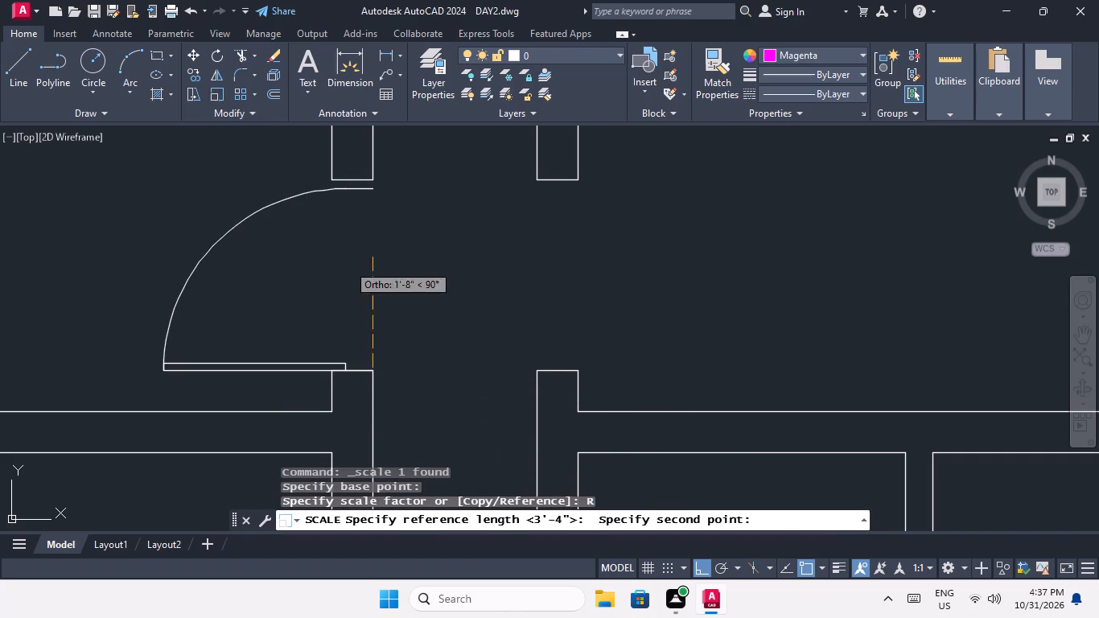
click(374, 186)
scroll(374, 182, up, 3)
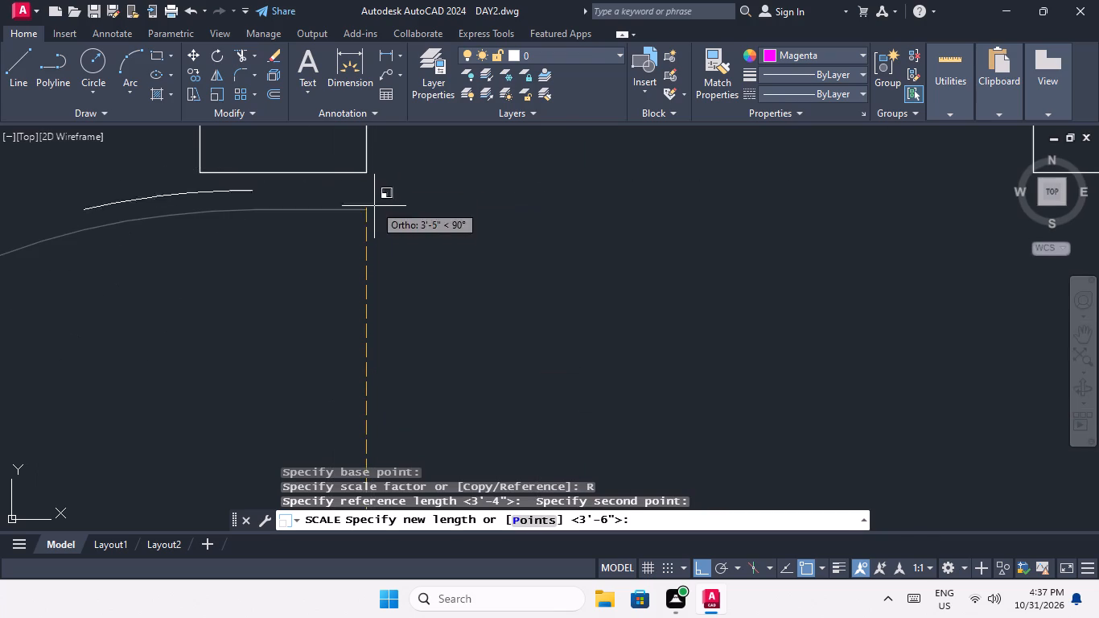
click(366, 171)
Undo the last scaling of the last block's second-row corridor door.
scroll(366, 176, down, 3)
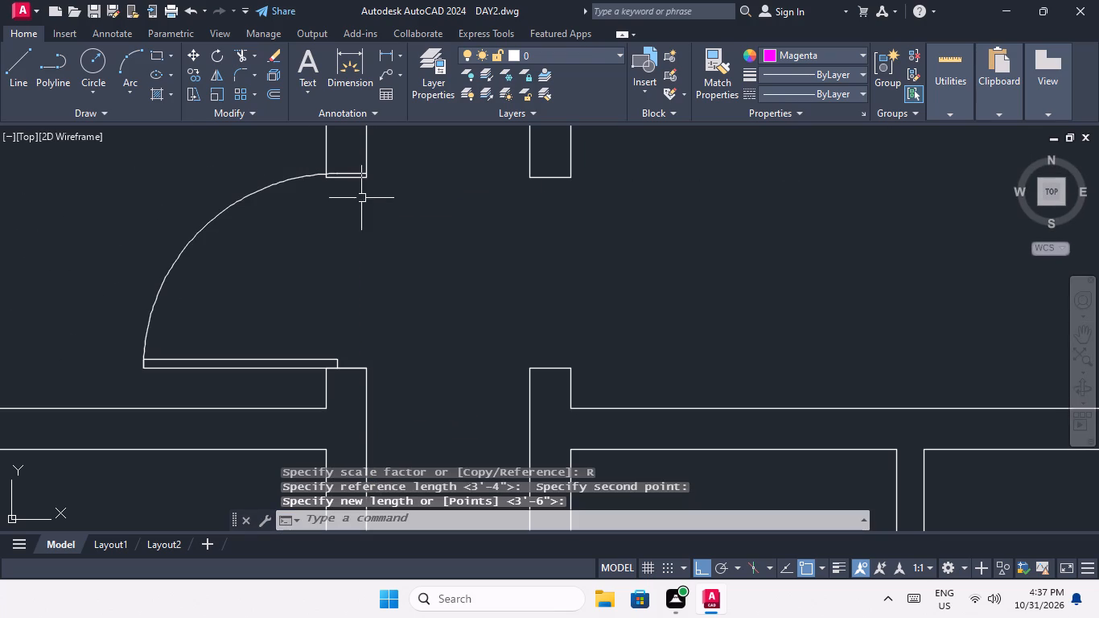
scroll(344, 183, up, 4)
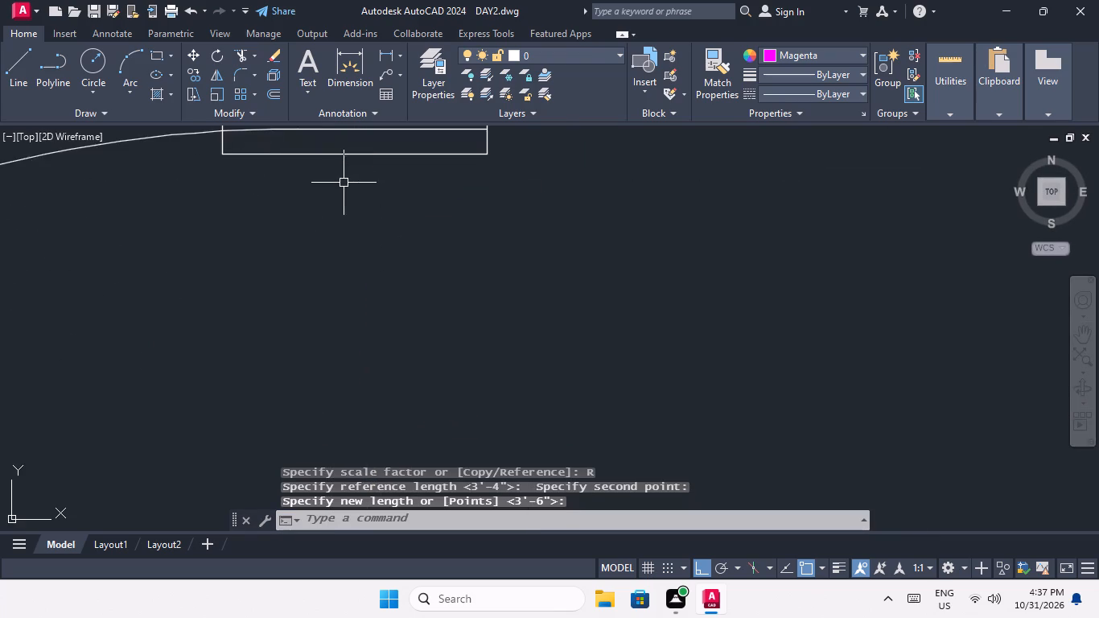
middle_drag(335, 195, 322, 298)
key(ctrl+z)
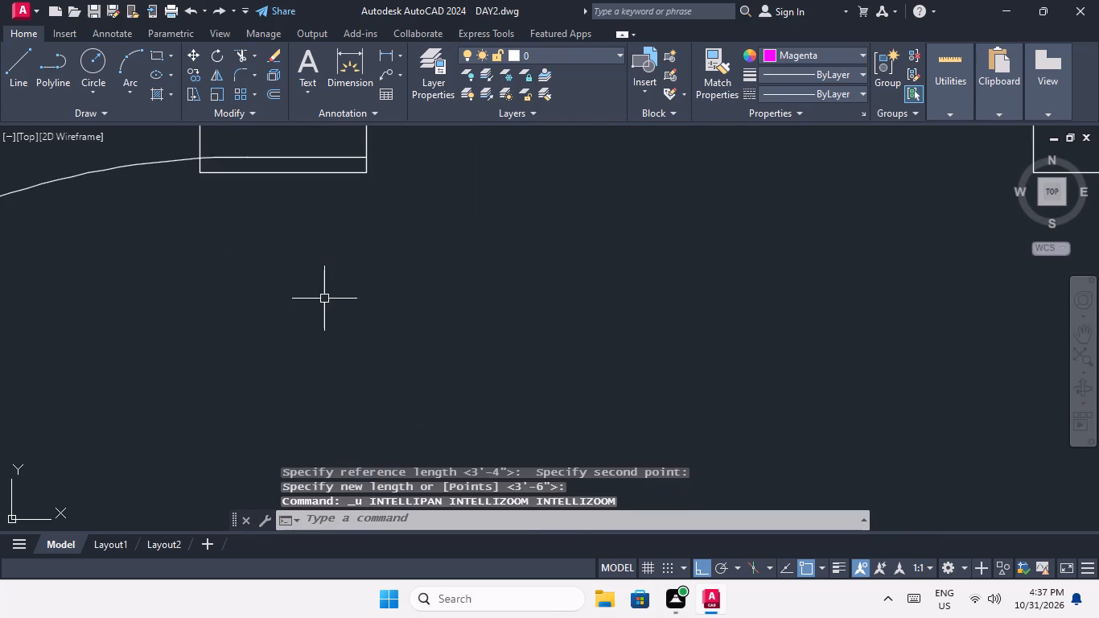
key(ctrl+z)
Scale the last block's second-row corridor door by reference from its lower jamb corner to 3'-6", reaching the upper jamb corner.
drag(261, 279, 233, 262)
click(158, 223)
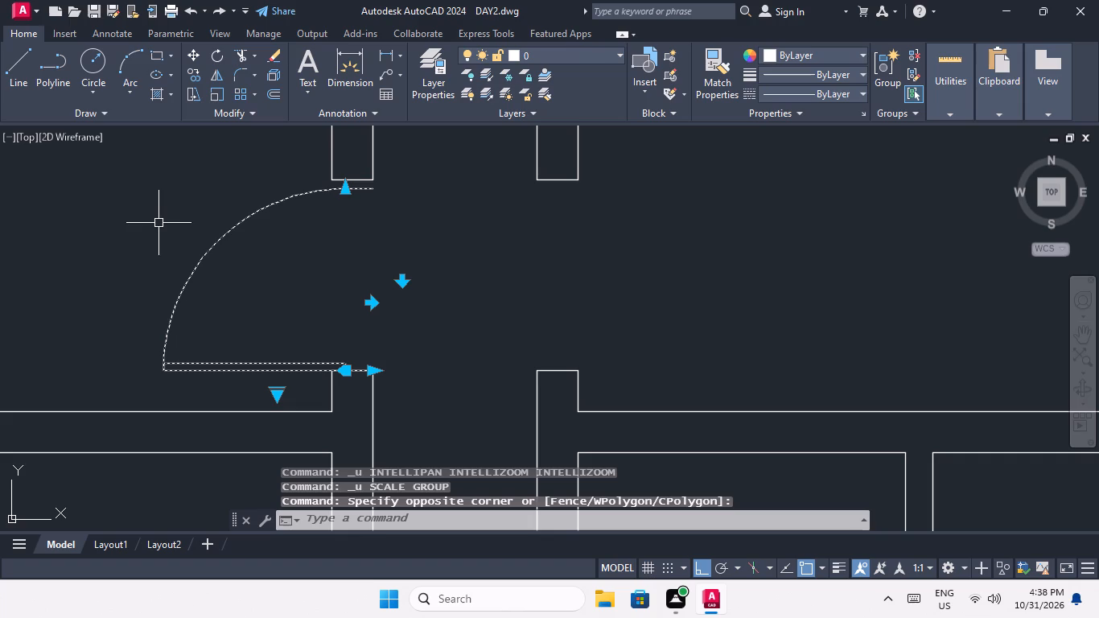
click(220, 89)
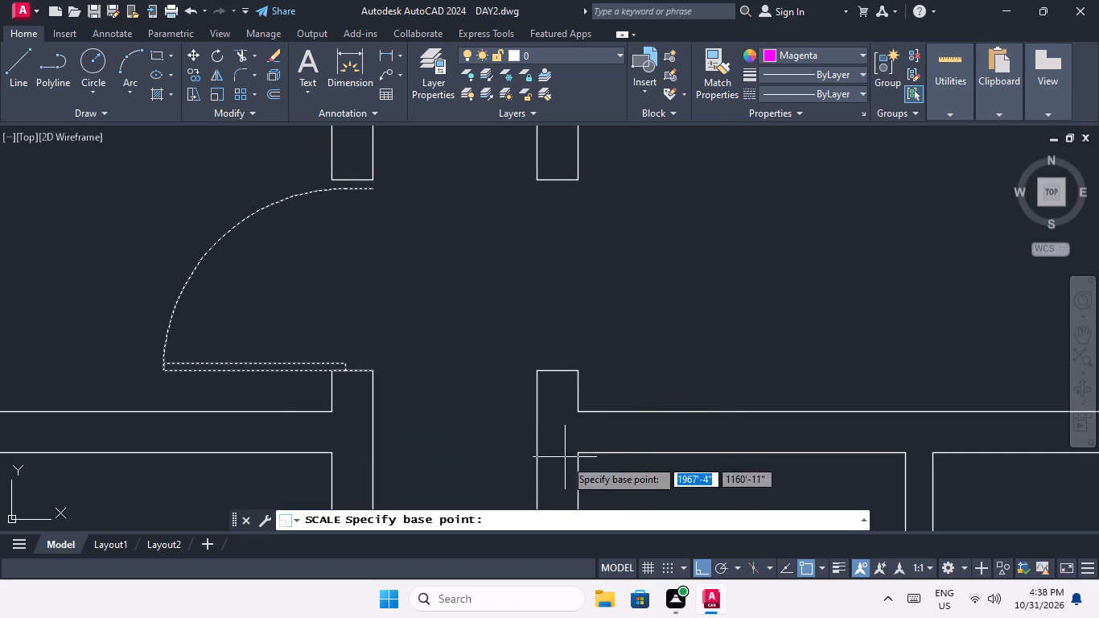
click(373, 369)
click(570, 517)
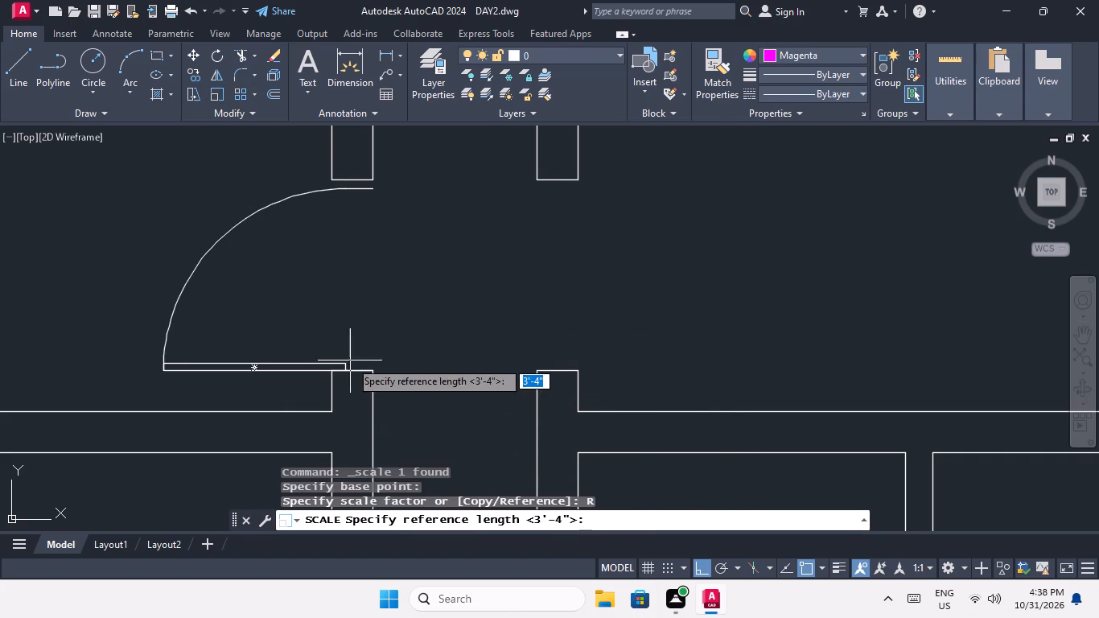
click(373, 371)
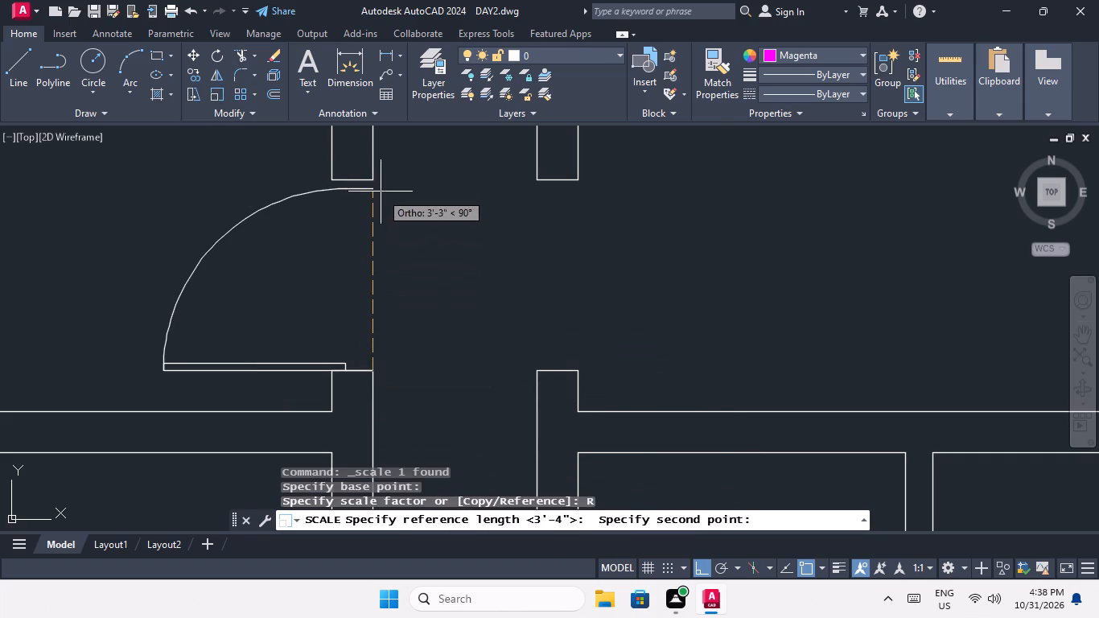
click(375, 189)
scroll(372, 177, up, 3)
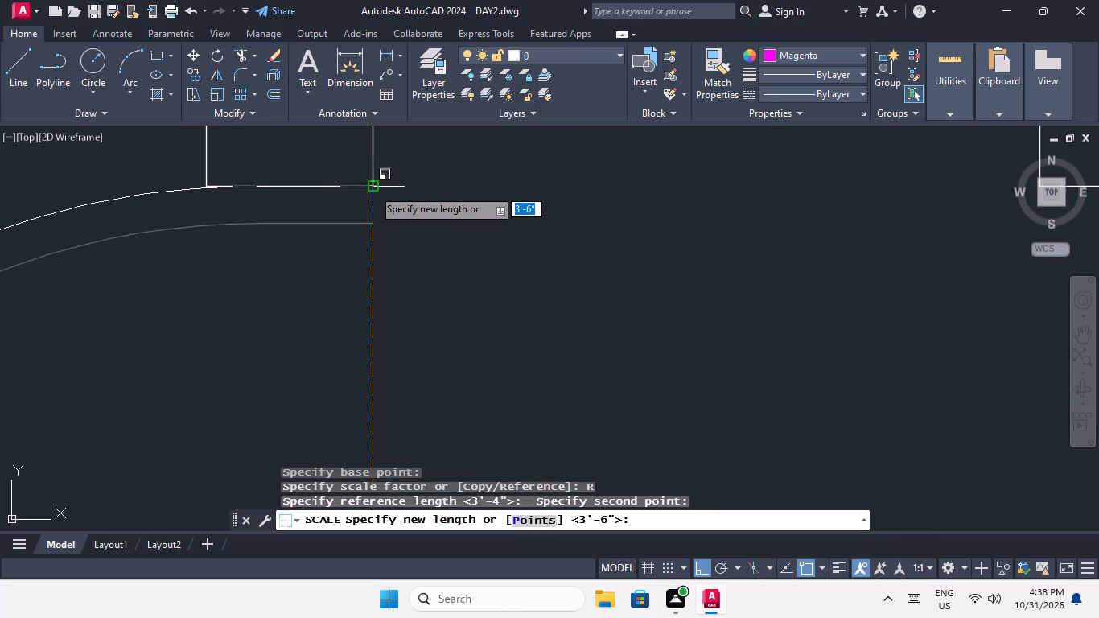
click(373, 187)
scroll(373, 209, down, 6)
key(Escape)
scroll(368, 243, down, 3)
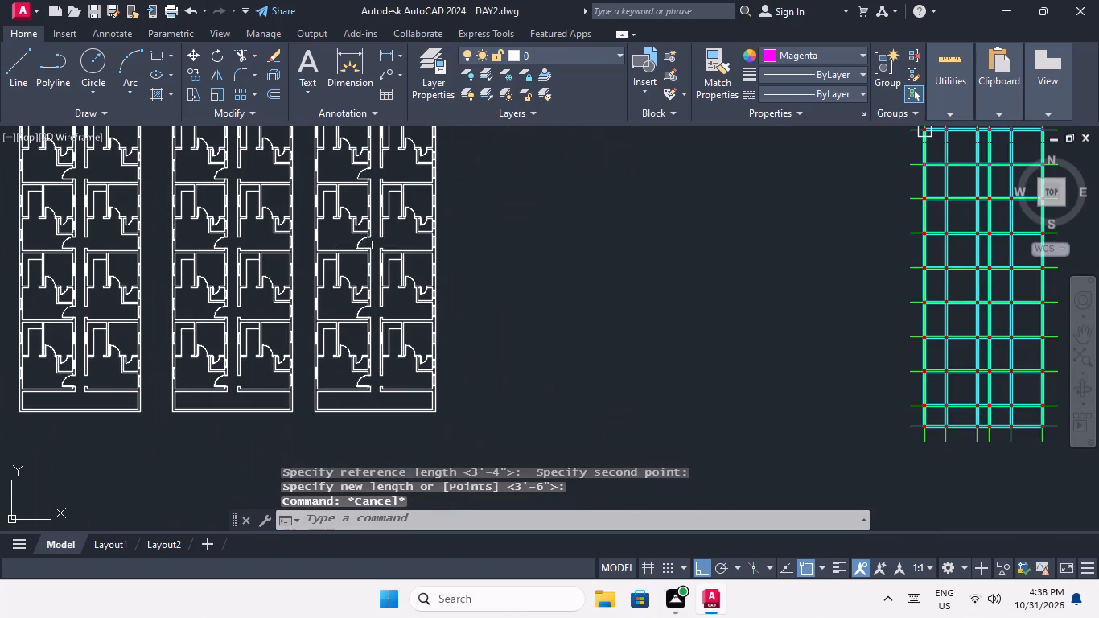
Scale the last block's top-row left-unit corridor door by reference from its lower jamb corner to 3'-6", reaching the upper jamb corner.
middle_drag(368, 232, 347, 341)
scroll(343, 281, up, 4)
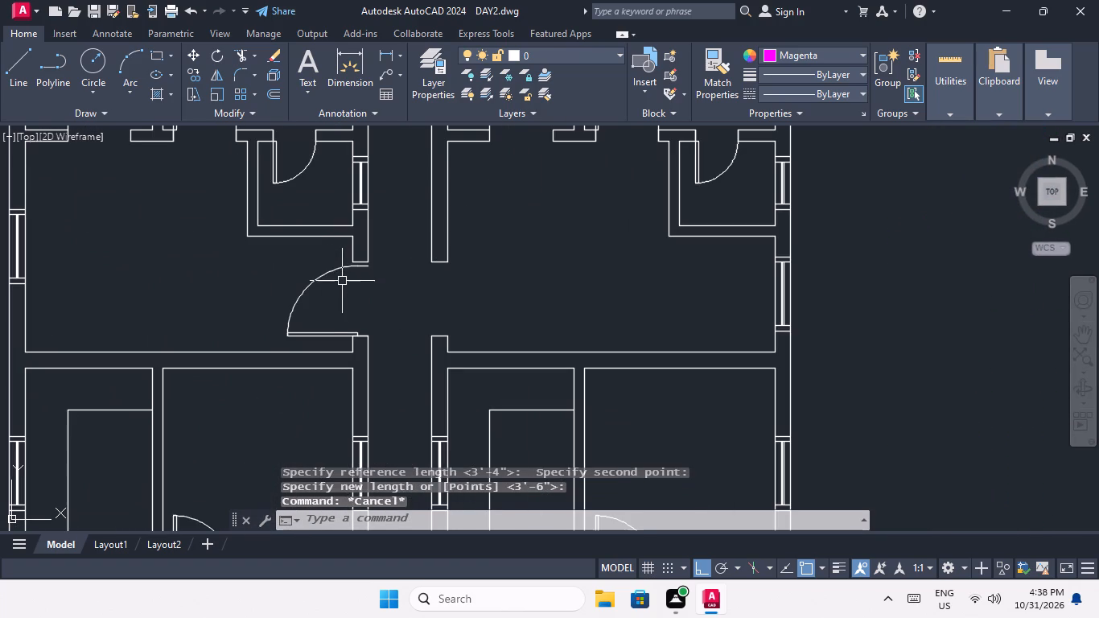
scroll(306, 296, up, 2)
drag(318, 312, 291, 299)
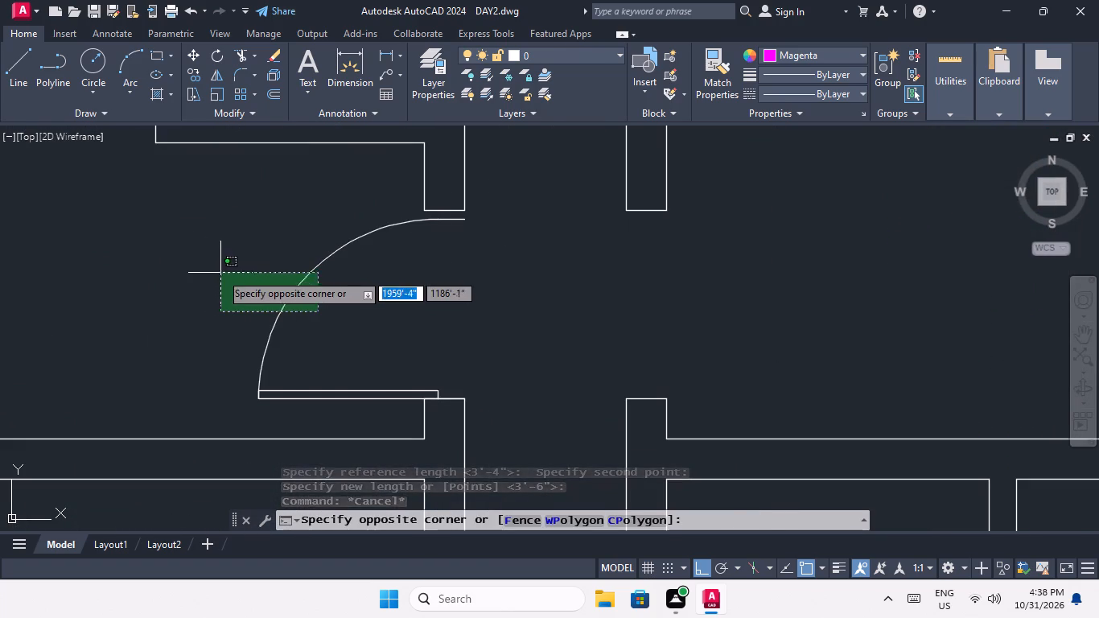
click(220, 273)
click(212, 94)
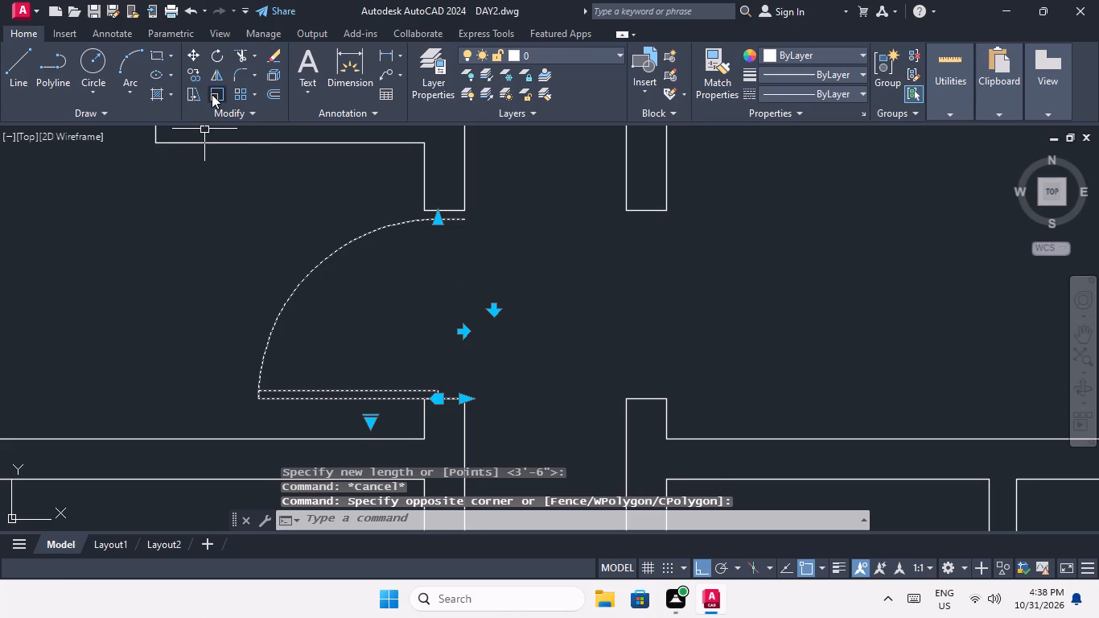
click(463, 397)
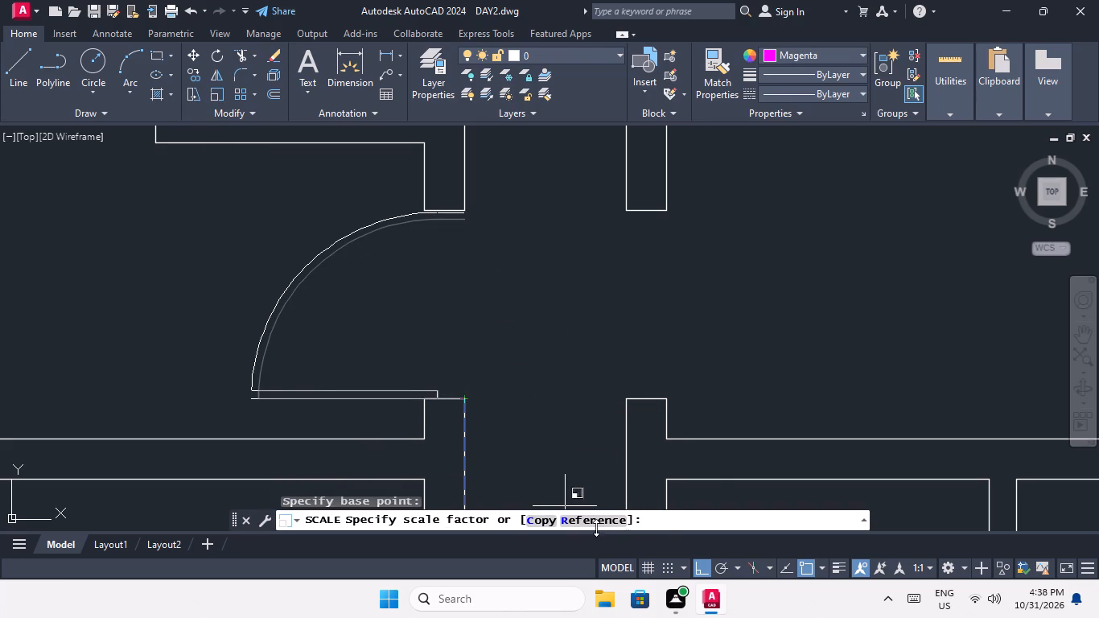
click(597, 525)
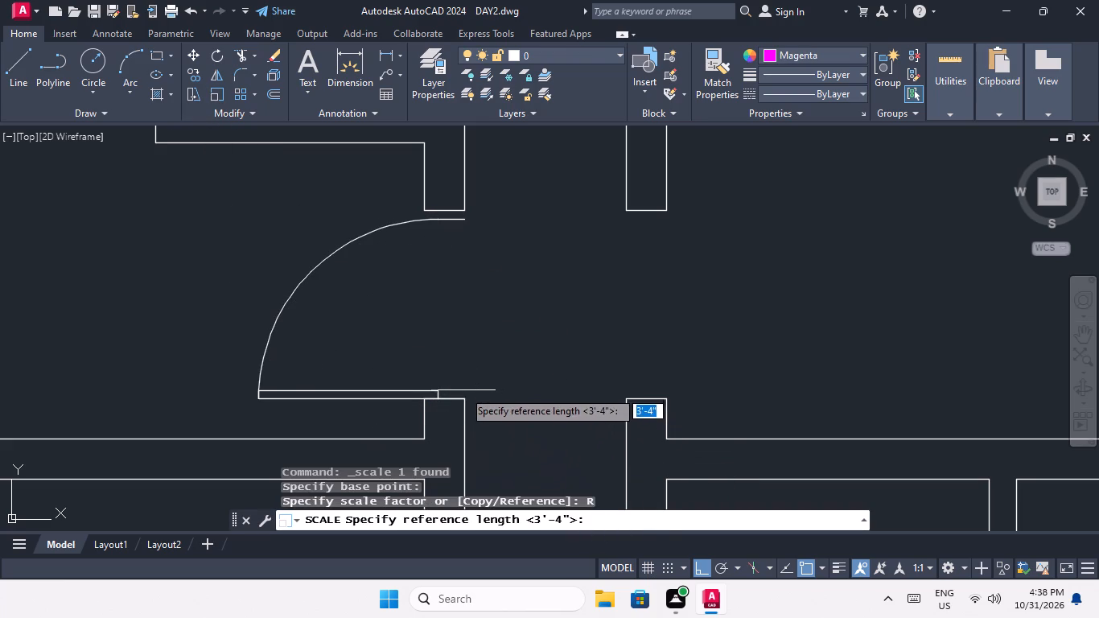
click(466, 398)
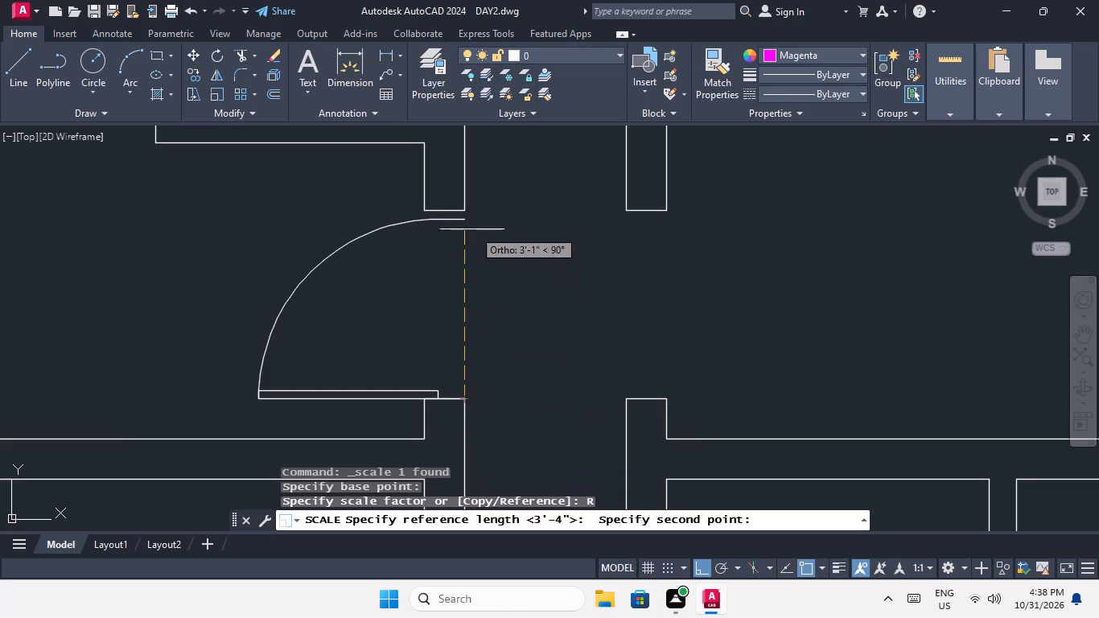
scroll(465, 213, up, 3)
click(456, 234)
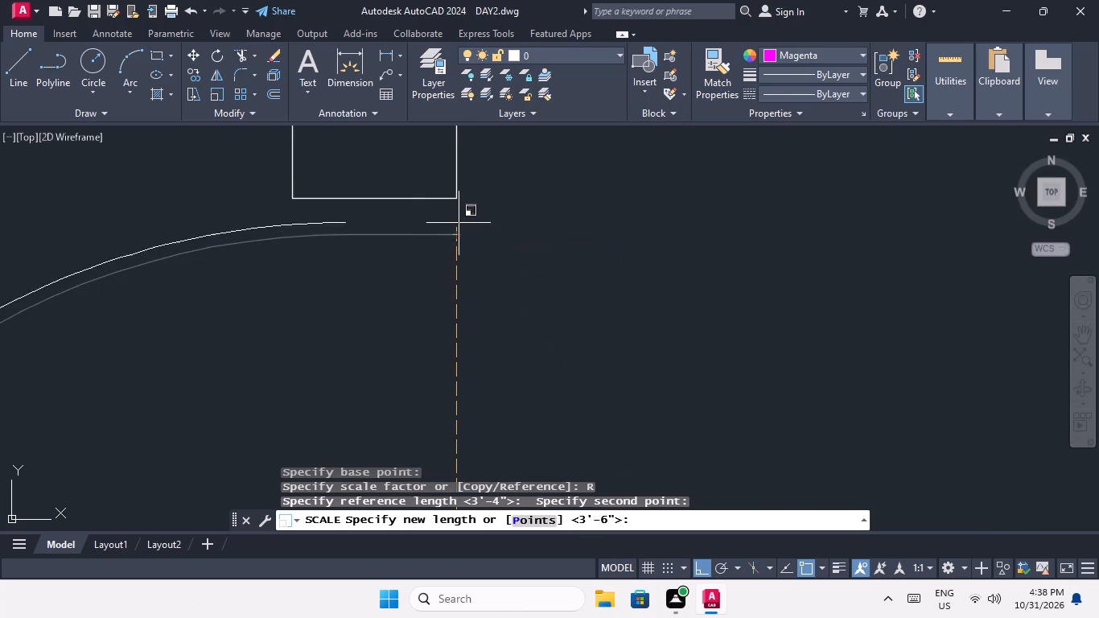
click(451, 198)
key(Escape)
scroll(467, 221, down, 9)
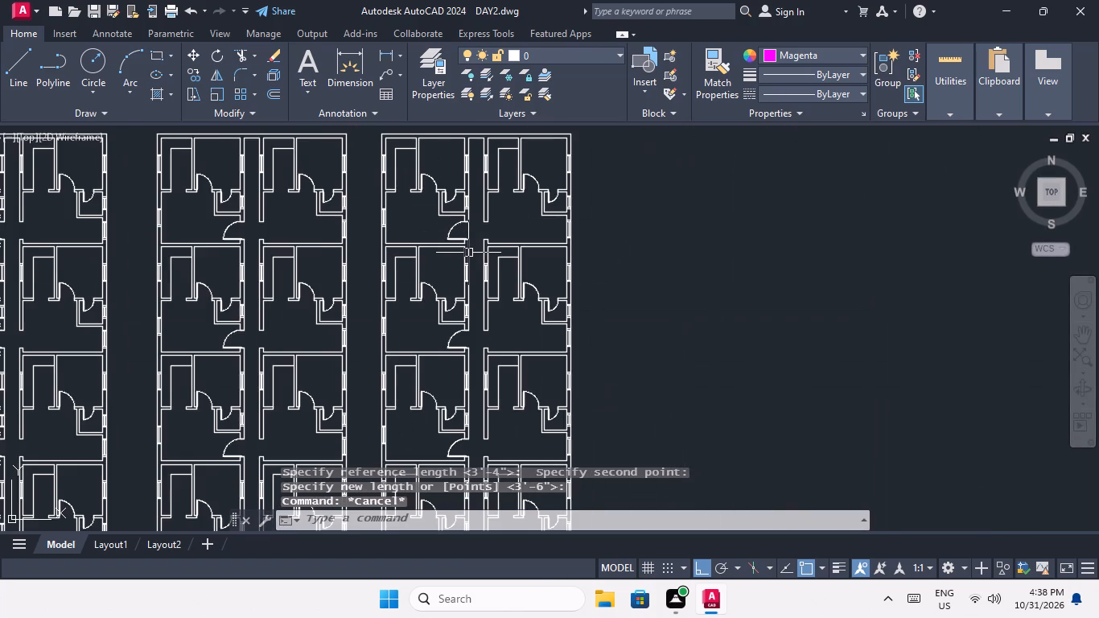
Erase the loose swing door standing above the leftmost plan.
middle_drag(468, 253, 485, 249)
scroll(504, 261, down, 2)
middle_drag(360, 312, 578, 313)
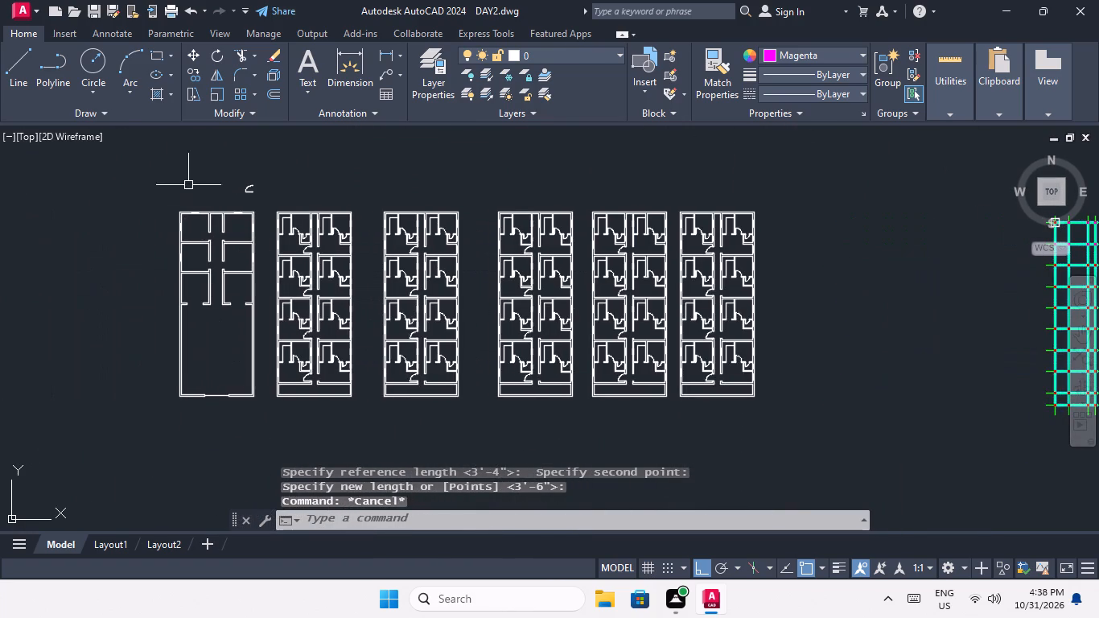
scroll(231, 186, up, 3)
drag(336, 244, 318, 229)
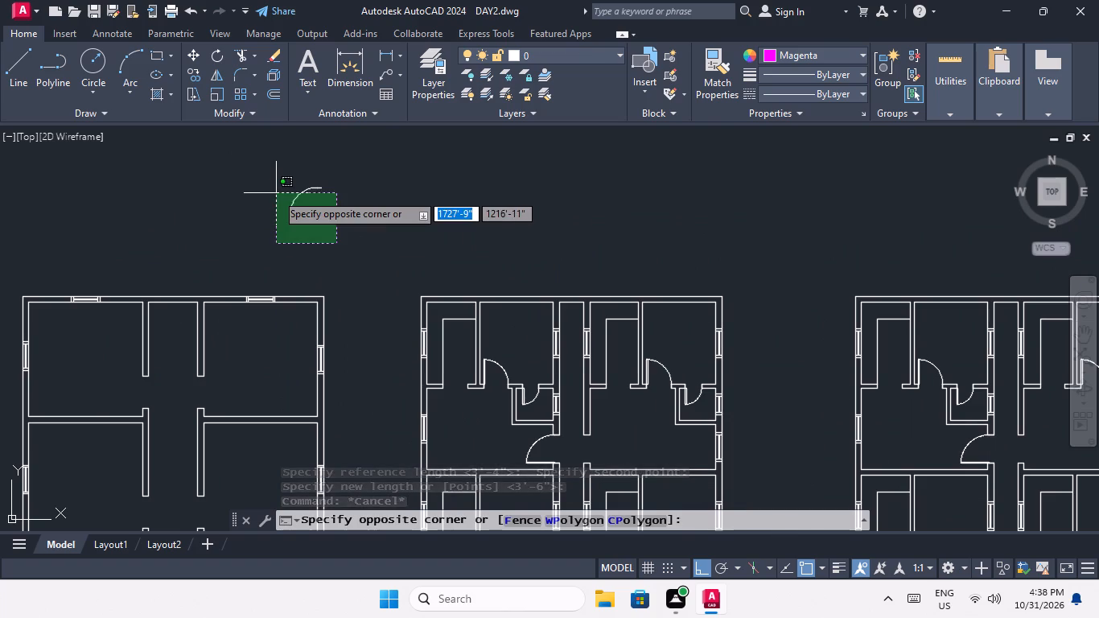
click(276, 193)
key(Delete)
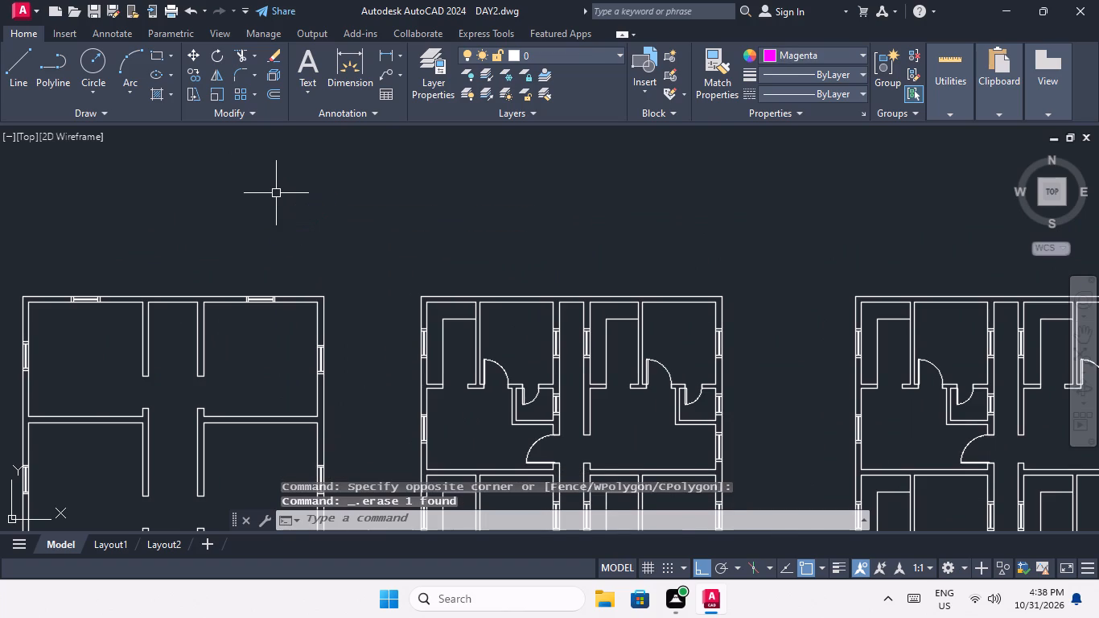
Copy the first block's top-row left-unit corridor door from its lower jamb corner straight up into the empty space above the block.
scroll(276, 193, up, 1)
middle_drag(467, 343, 405, 133)
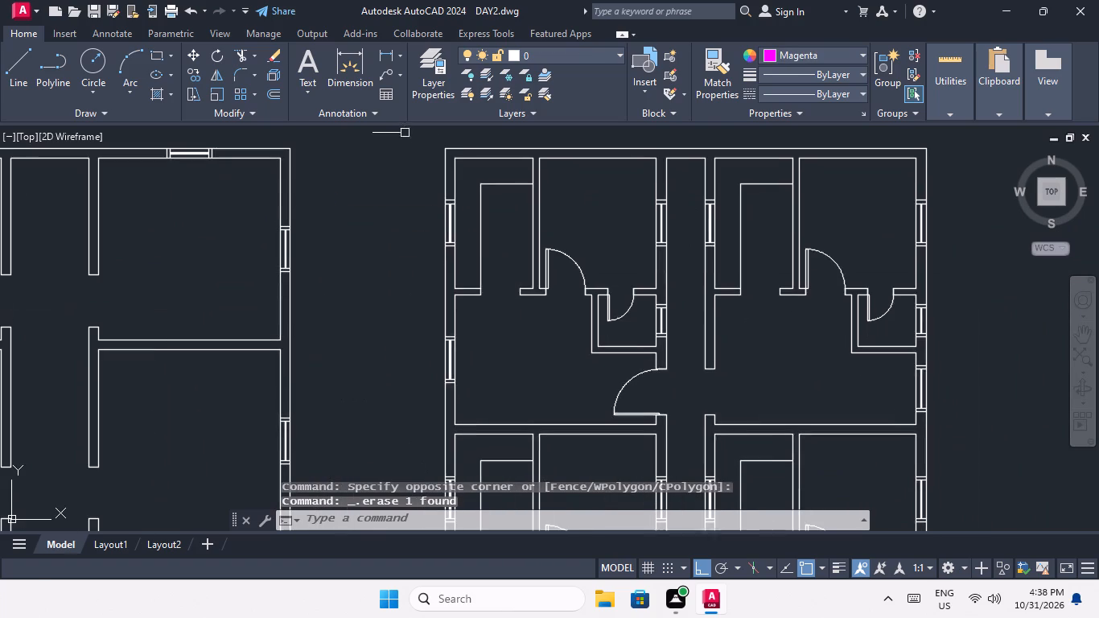
middle_drag(693, 358, 589, 257)
scroll(544, 279, up, 2)
drag(541, 304, 473, 331)
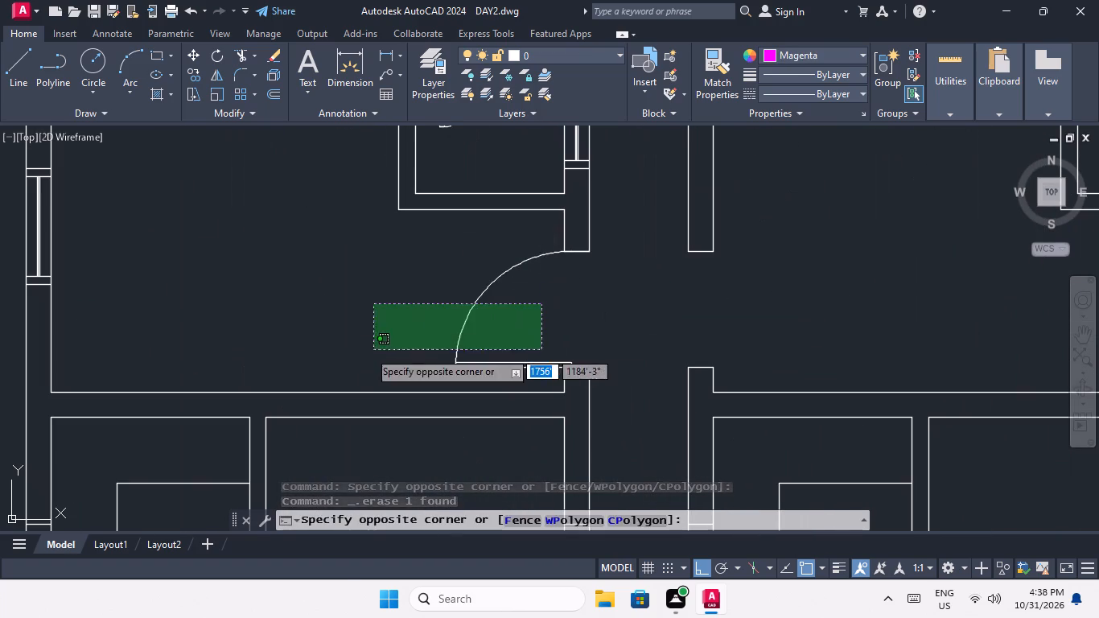
click(370, 349)
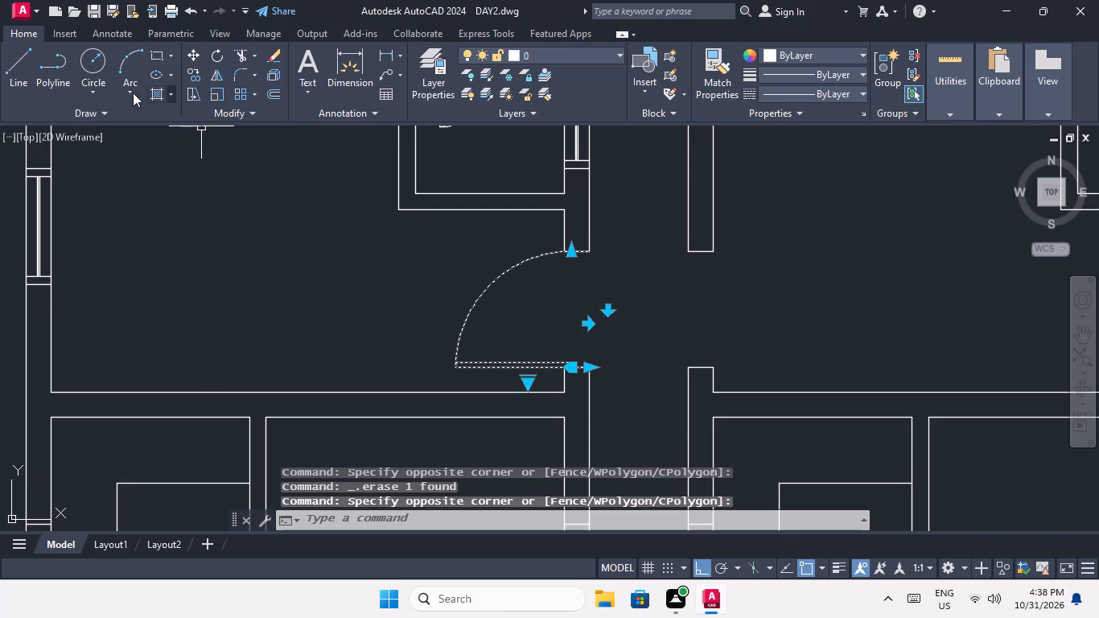
click(190, 72)
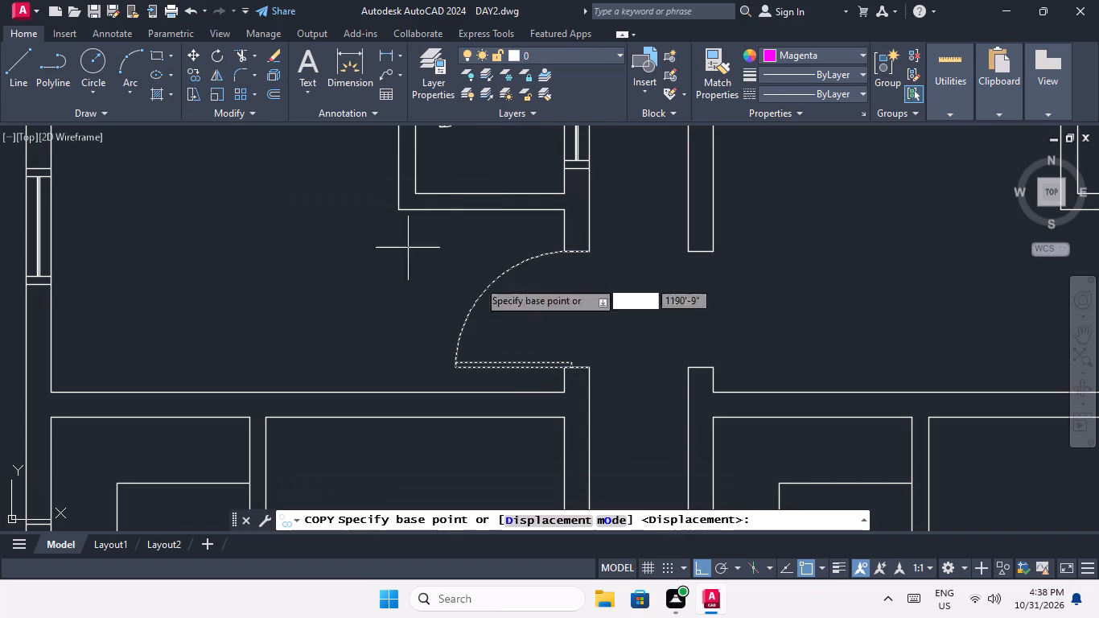
click(591, 367)
scroll(566, 278, down, 1)
middle_drag(563, 278, 531, 400)
scroll(522, 304, down, 2)
middle_drag(522, 303, 504, 395)
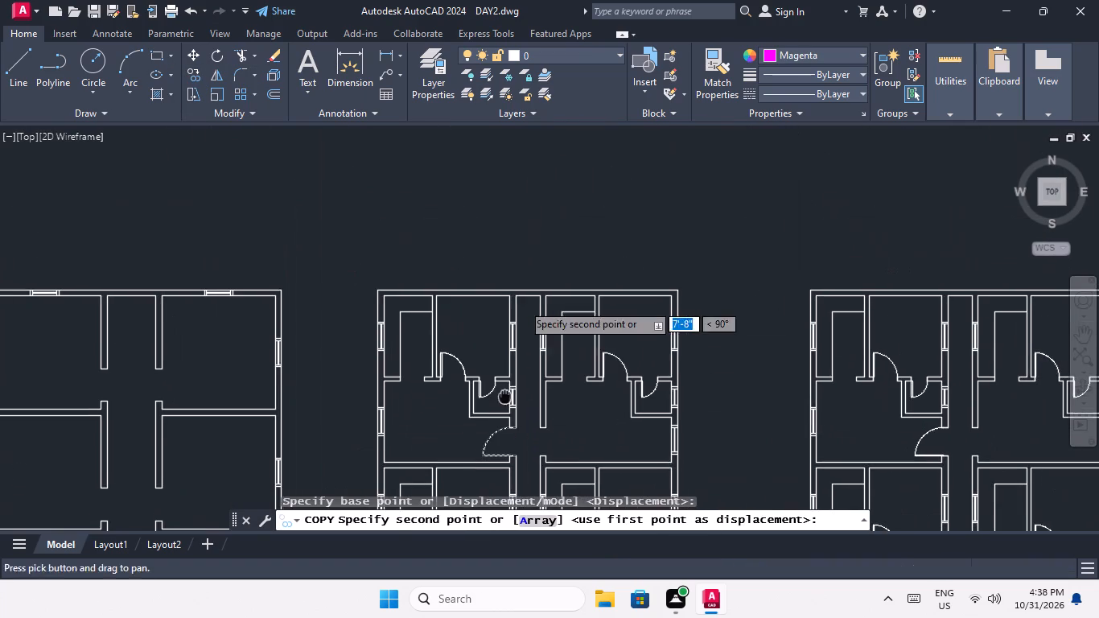
click(509, 215)
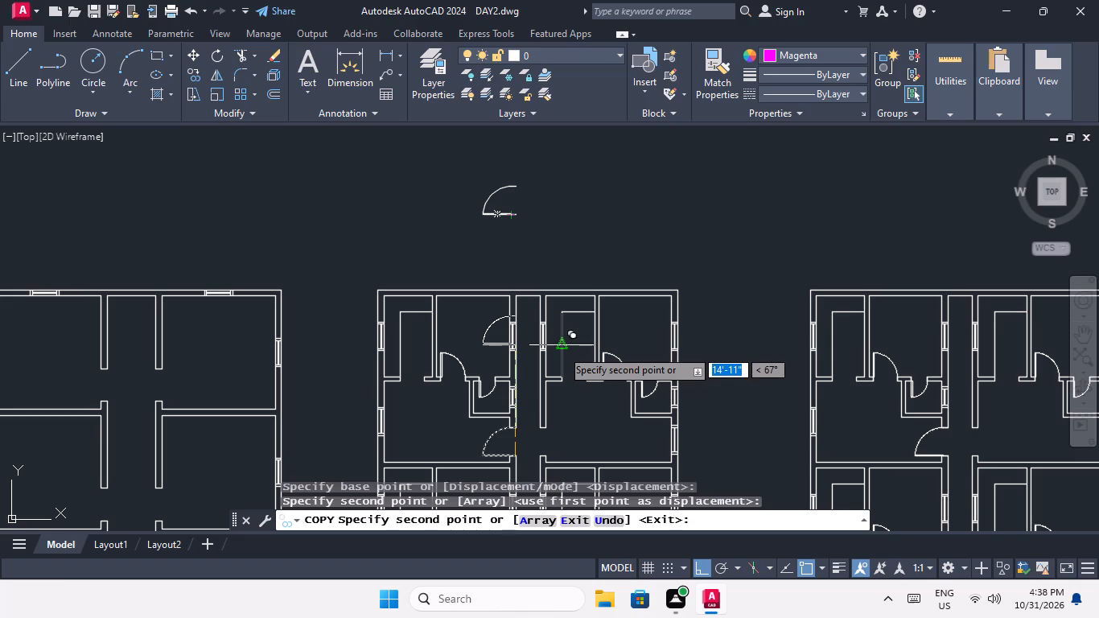
key(Escape)
Turn ortho mode off and flip the loose door copy above the first block horizontally for the right-hand units.
click(704, 571)
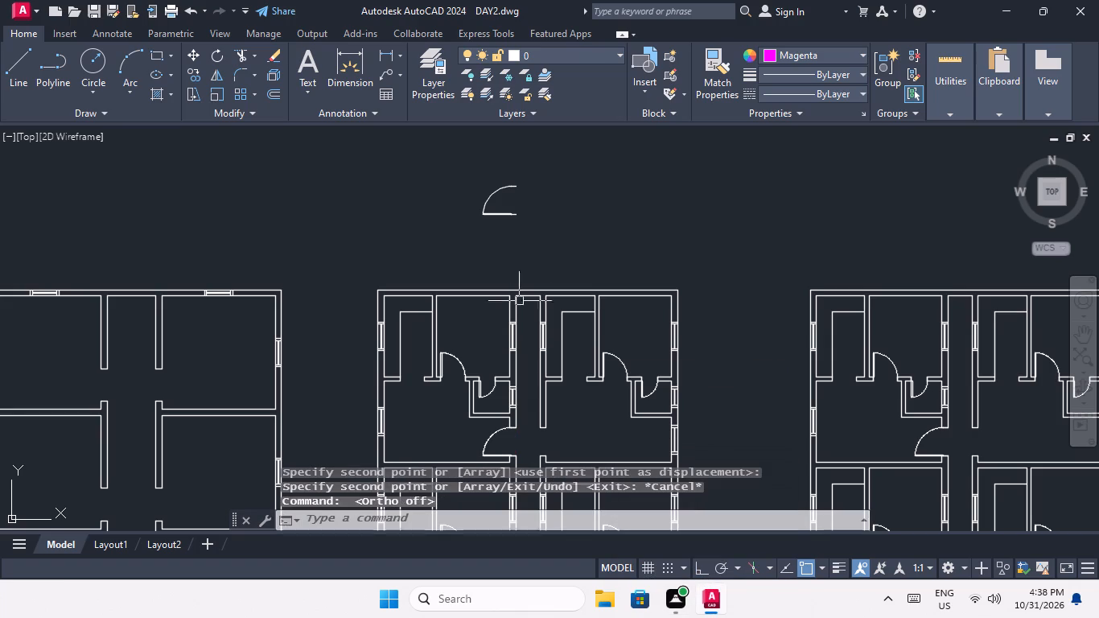
click(501, 211)
scroll(517, 196, up, 4)
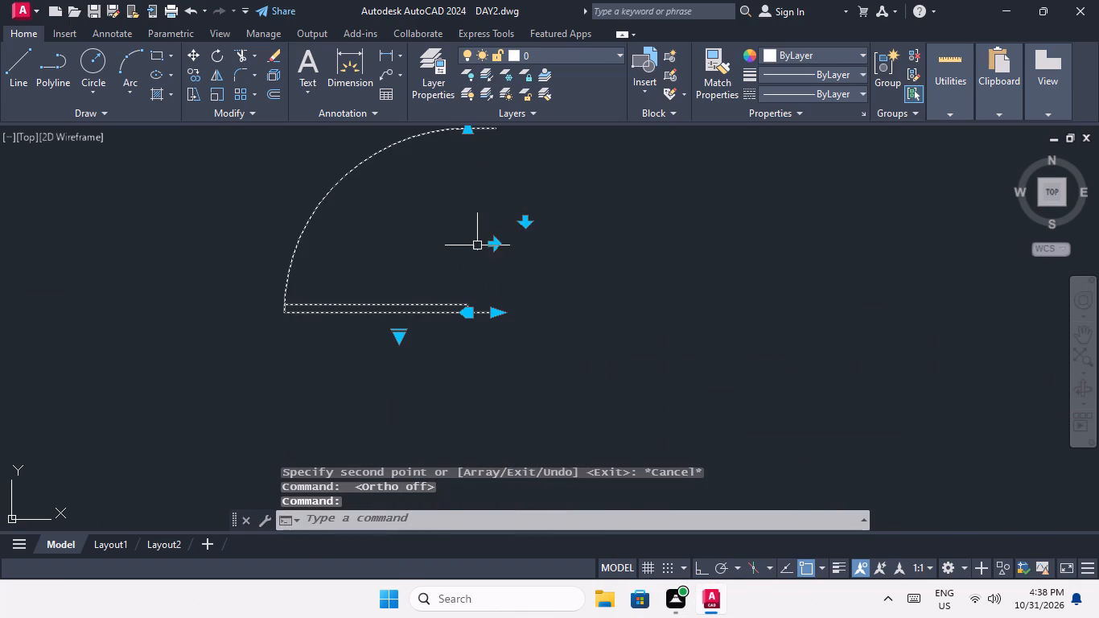
click(496, 244)
Copy the flipped door from its lower hinge-side corner to the lower jamb corner of the first block's top-row right-unit corridor opening.
scroll(496, 244, down, 3)
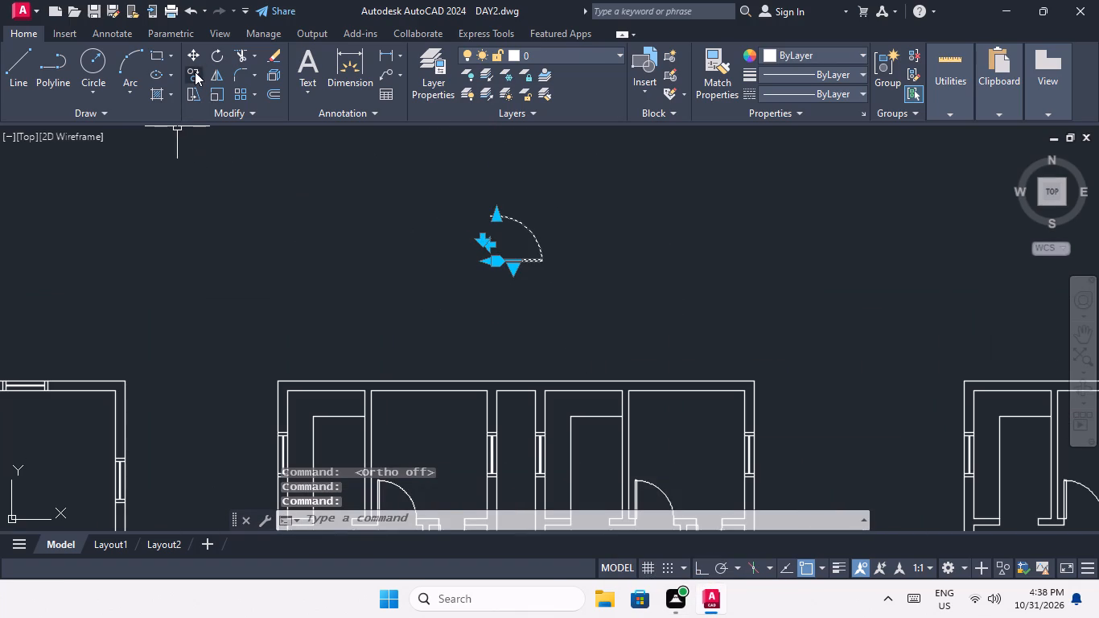
click(195, 72)
scroll(479, 270, up, 3)
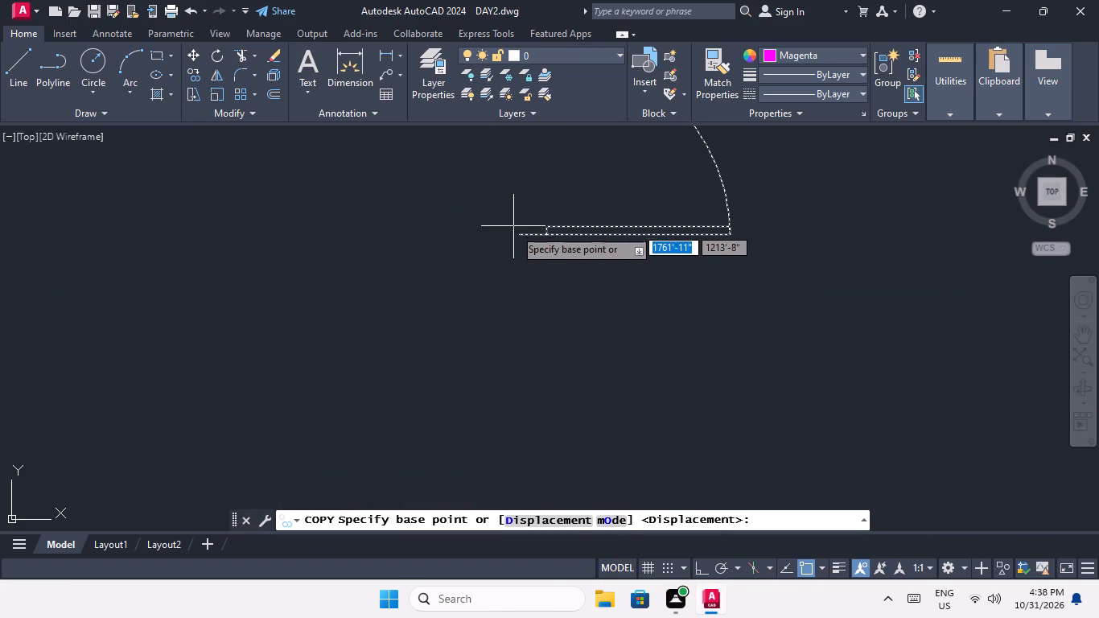
click(519, 236)
scroll(513, 225, down, 5)
middle_drag(508, 283, 382, 164)
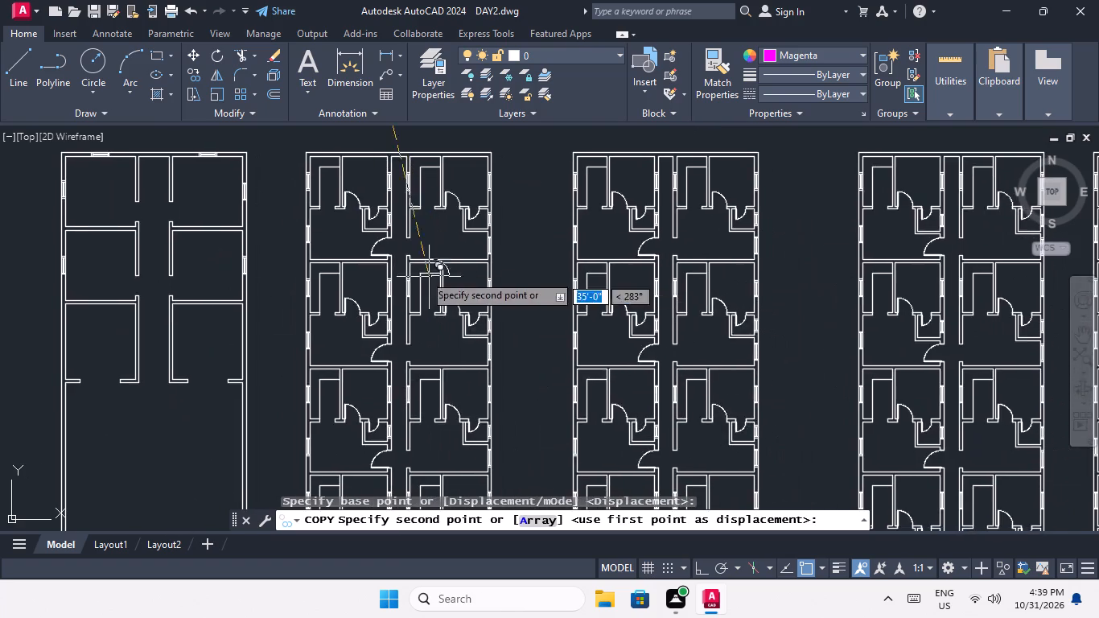
scroll(404, 262, up, 6)
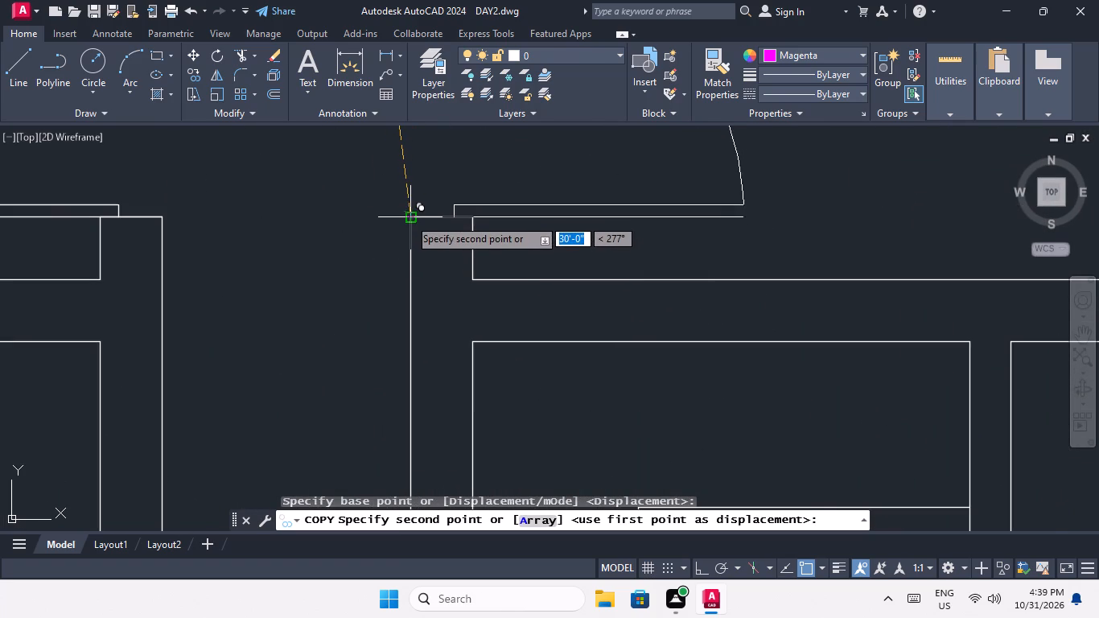
click(409, 217)
Place further copies at the corridor-side lower jamb corners of the first block's second-, third- and bottom-row right-unit openings.
scroll(409, 216, down, 3)
middle_drag(422, 287, 381, 182)
scroll(375, 199, down, 2)
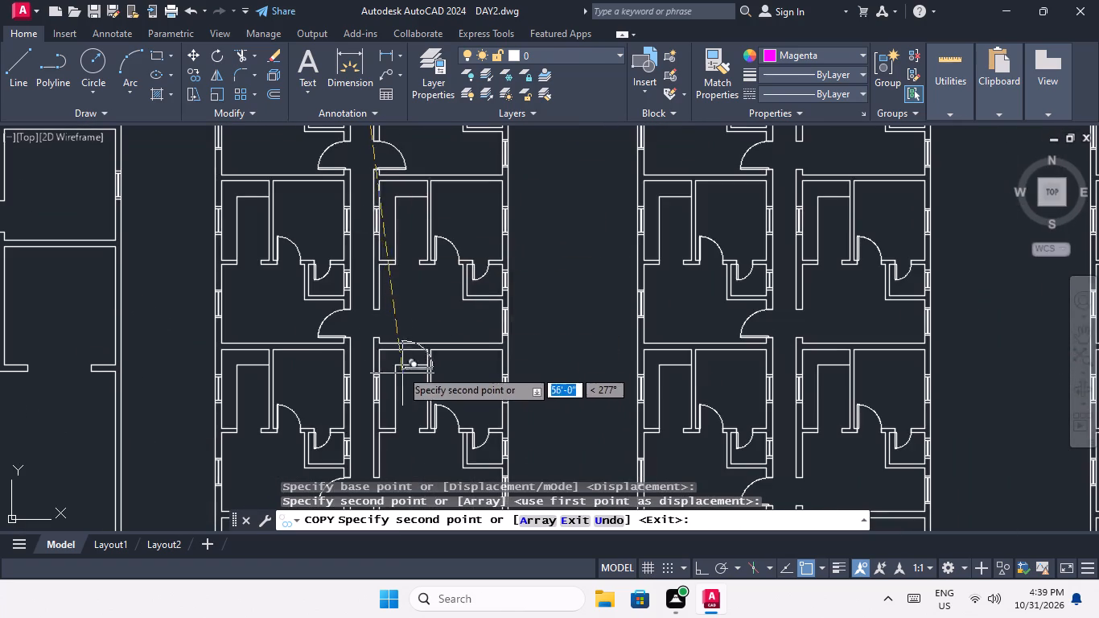
scroll(381, 339, up, 4)
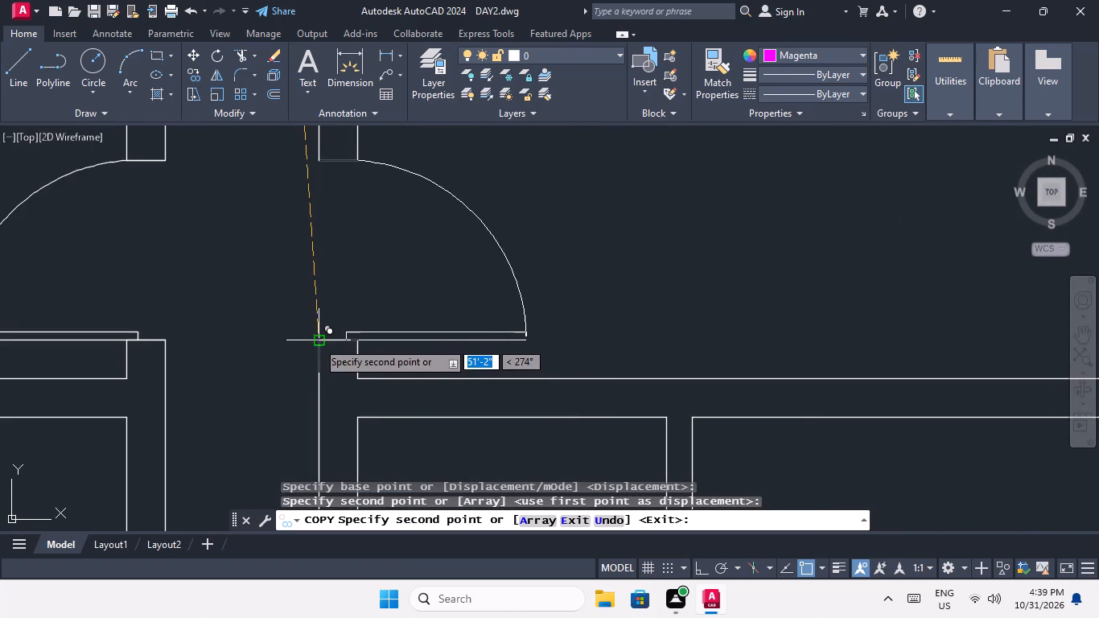
click(317, 341)
scroll(335, 298, down, 5)
middle_drag(350, 309, 387, 198)
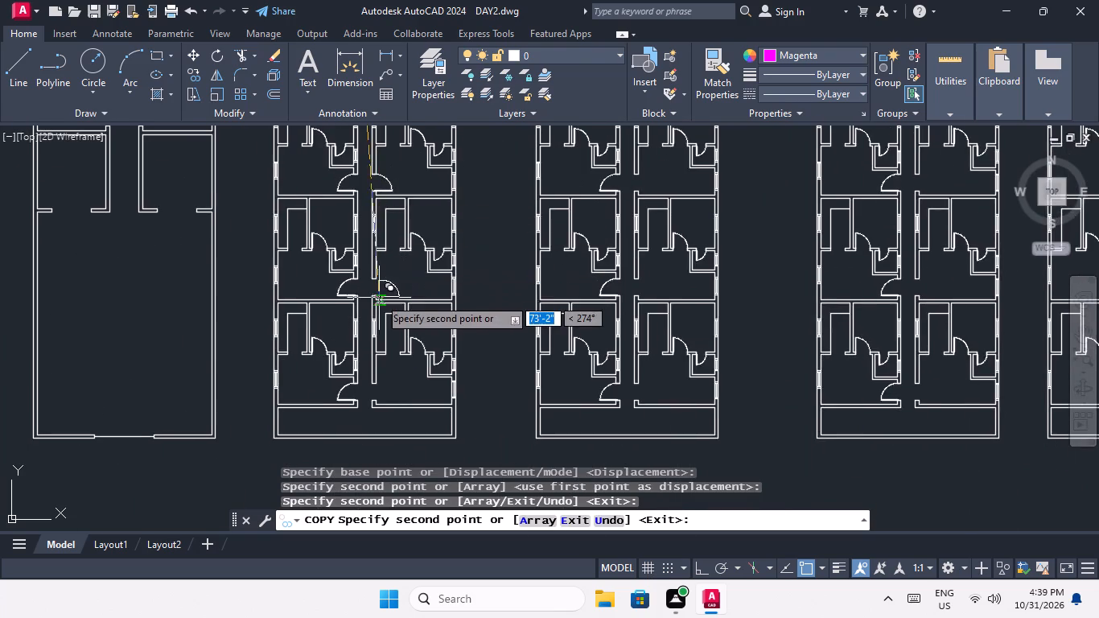
scroll(379, 298, up, 3)
click(348, 286)
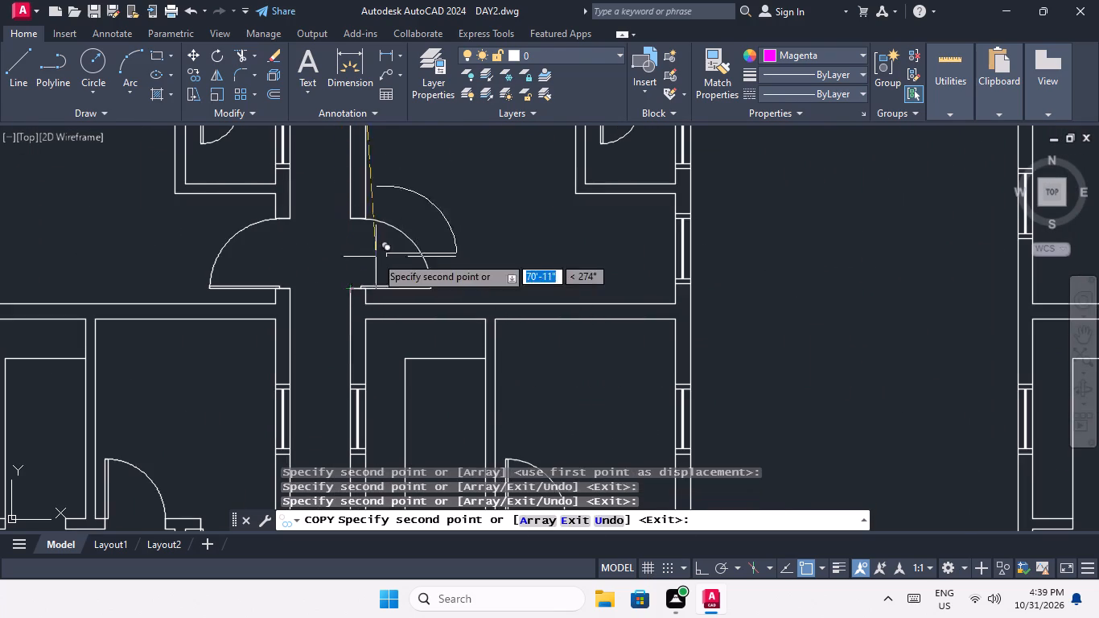
scroll(376, 256, down, 3)
scroll(362, 370, up, 4)
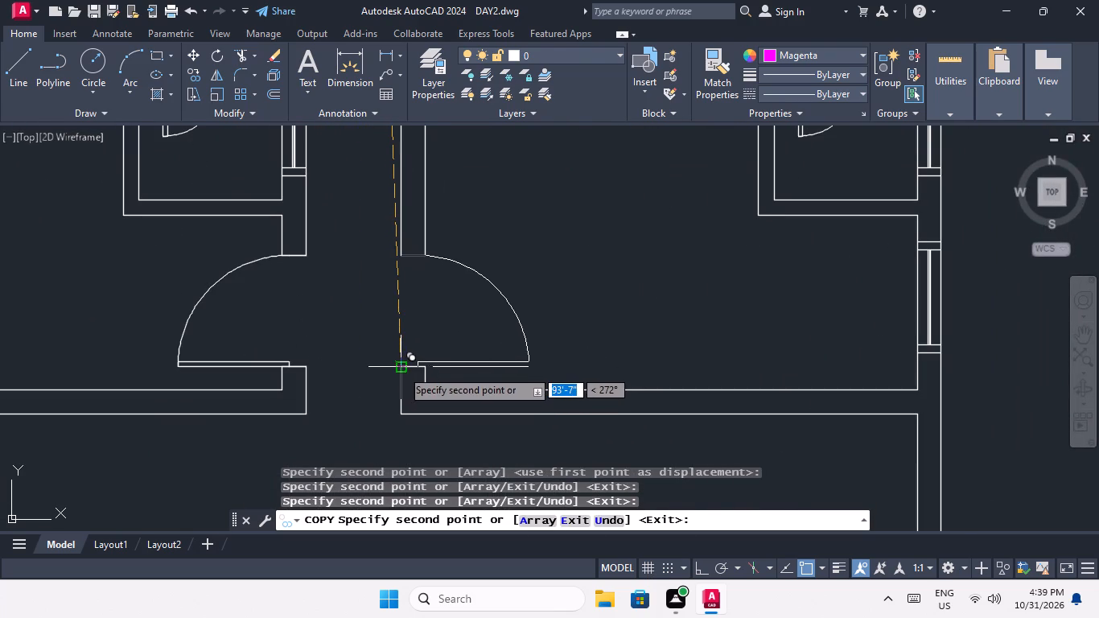
click(401, 369)
Place copies of the flipped door at the lower jamb corners of the second block's bottom-, third- and second-row right-unit corridor openings.
scroll(421, 319, down, 4)
middle_drag(451, 319, 72, 340)
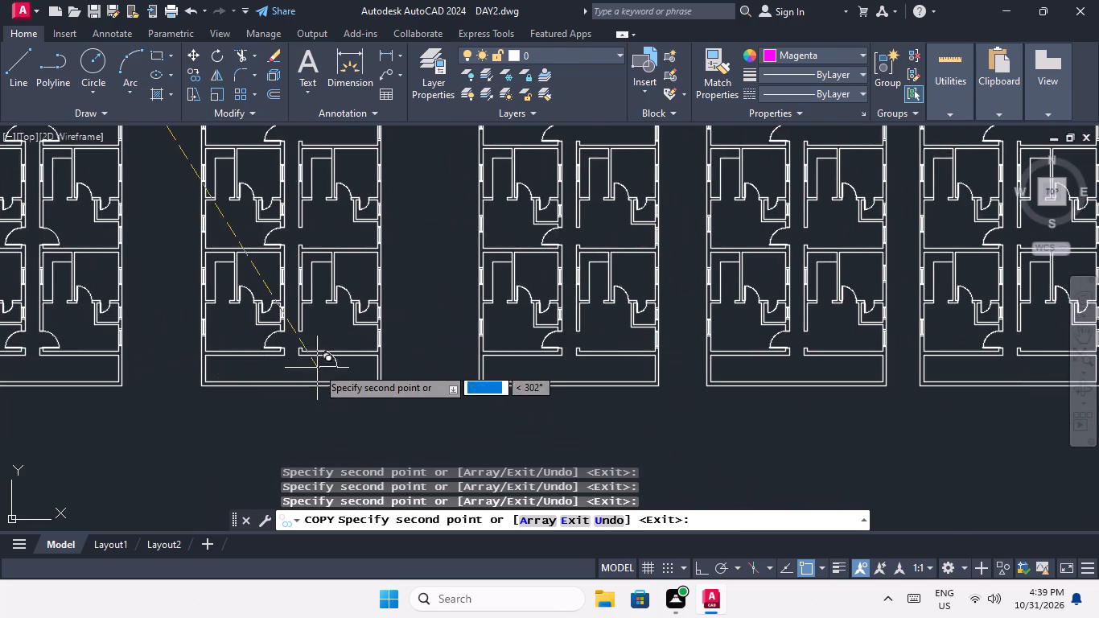
scroll(297, 348, up, 6)
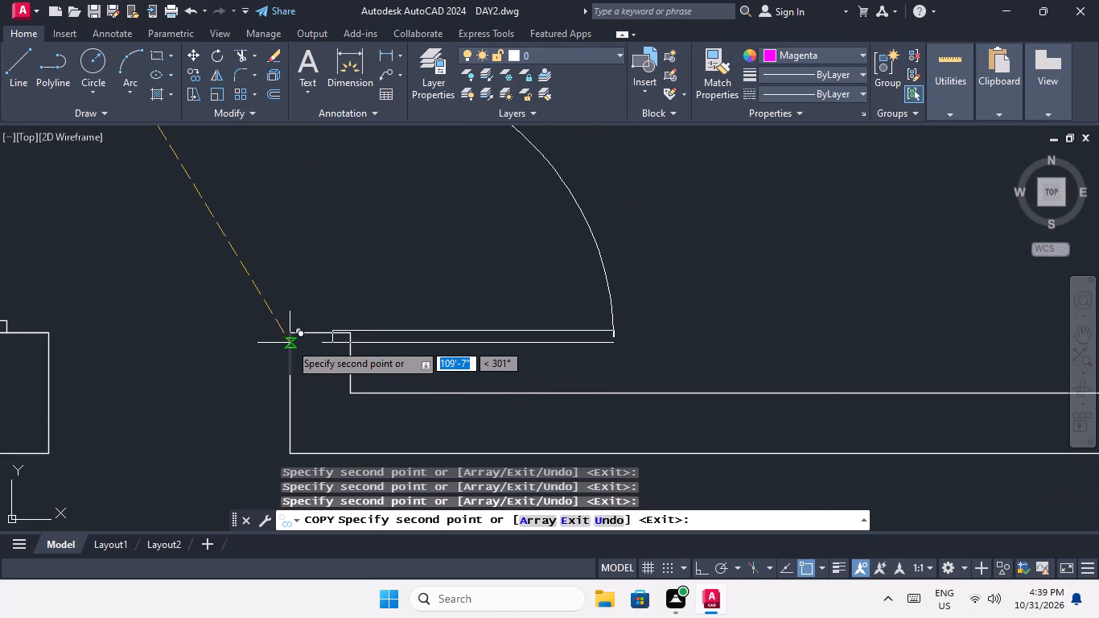
click(289, 333)
scroll(305, 327, down, 5)
middle_drag(364, 278, 352, 415)
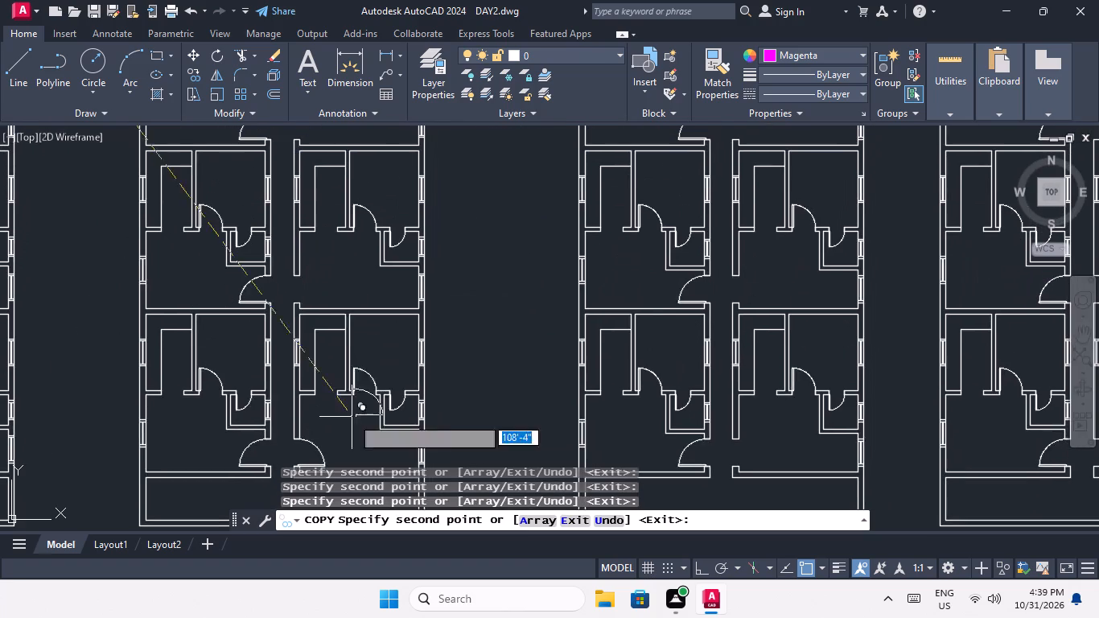
scroll(292, 297, up, 4)
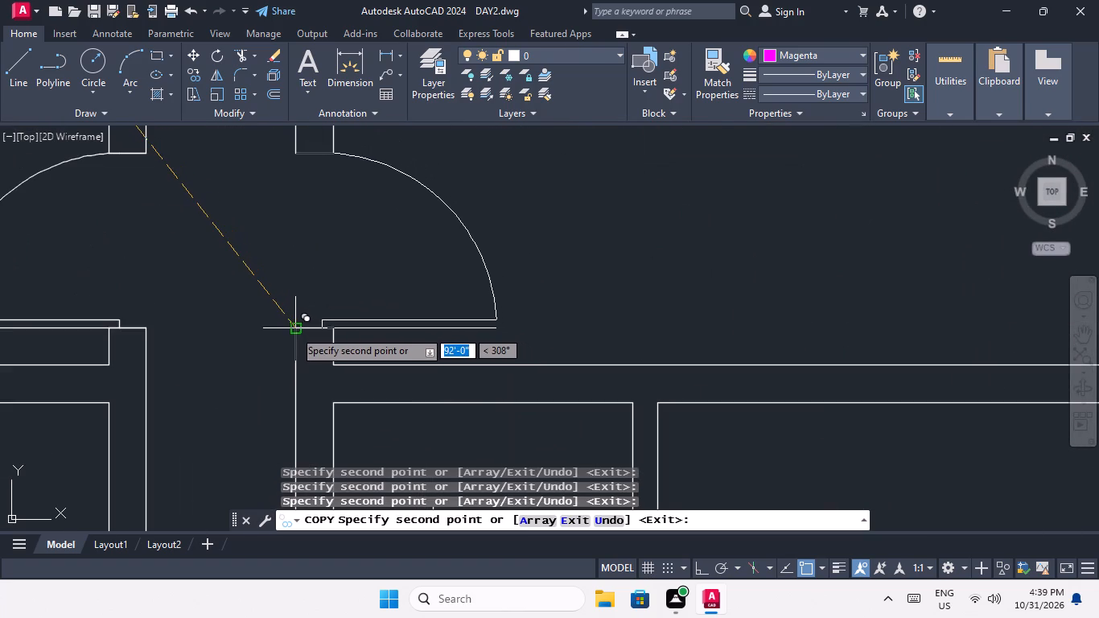
click(294, 329)
scroll(327, 296, down, 4)
middle_drag(368, 282, 293, 496)
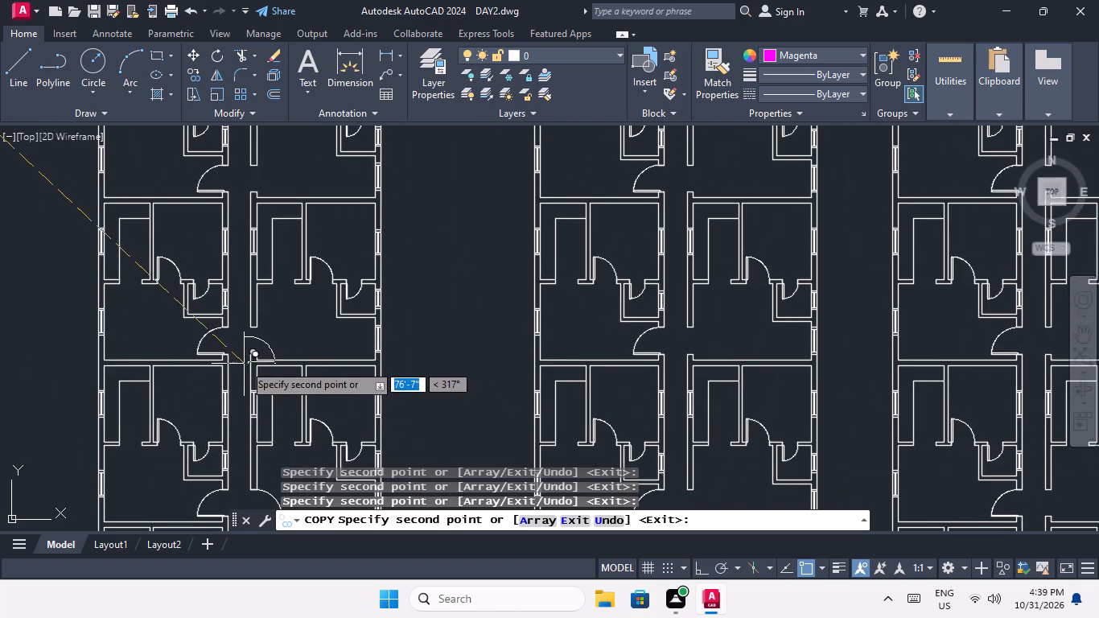
scroll(242, 364, up, 3)
click(272, 332)
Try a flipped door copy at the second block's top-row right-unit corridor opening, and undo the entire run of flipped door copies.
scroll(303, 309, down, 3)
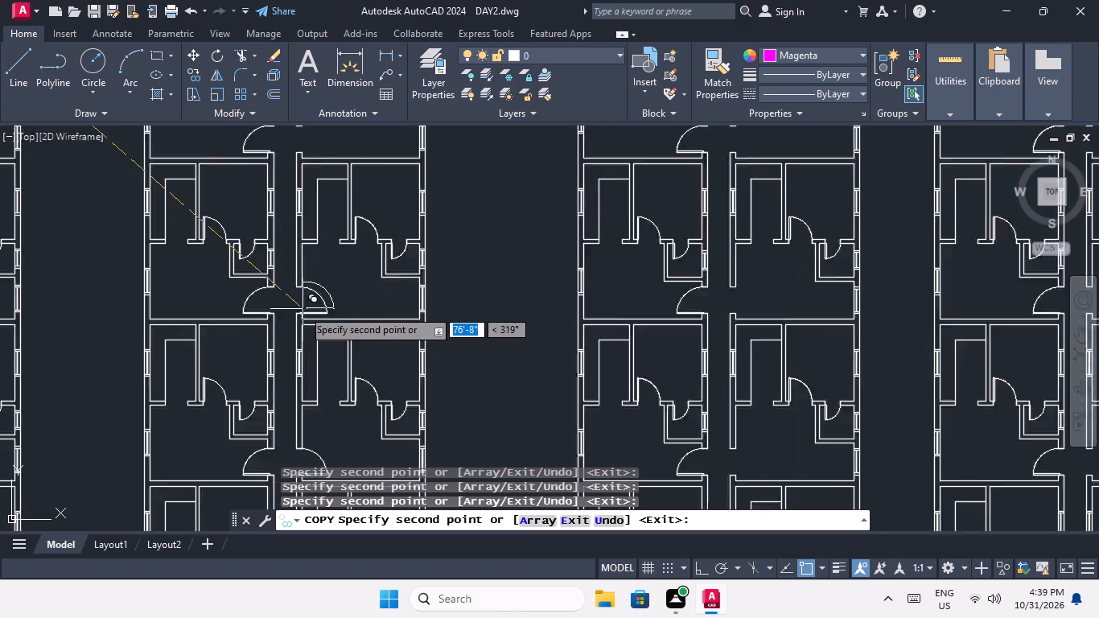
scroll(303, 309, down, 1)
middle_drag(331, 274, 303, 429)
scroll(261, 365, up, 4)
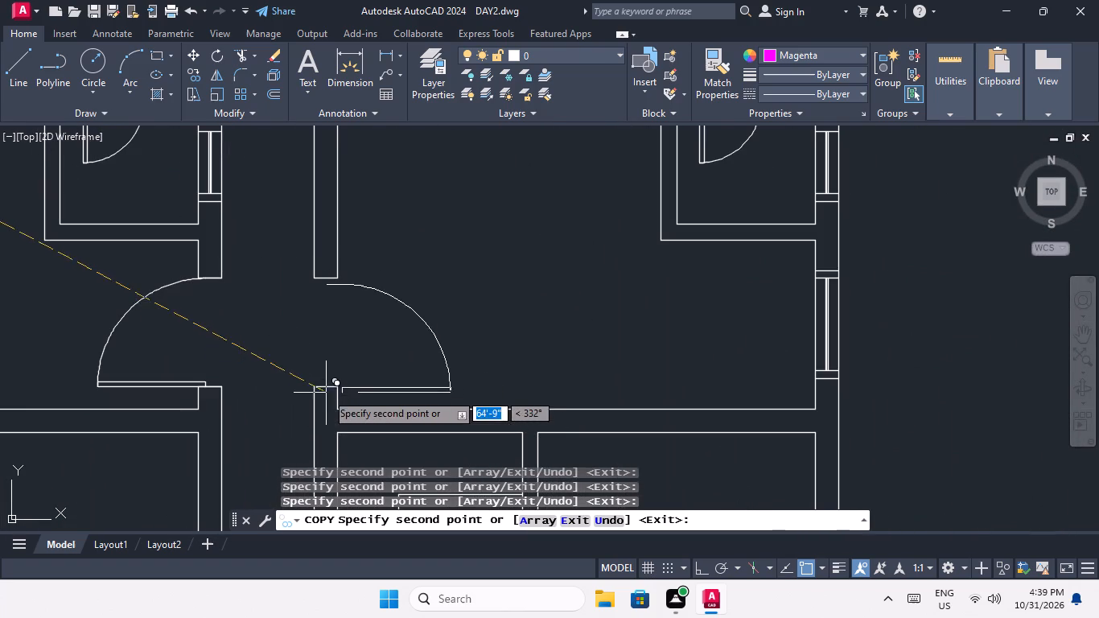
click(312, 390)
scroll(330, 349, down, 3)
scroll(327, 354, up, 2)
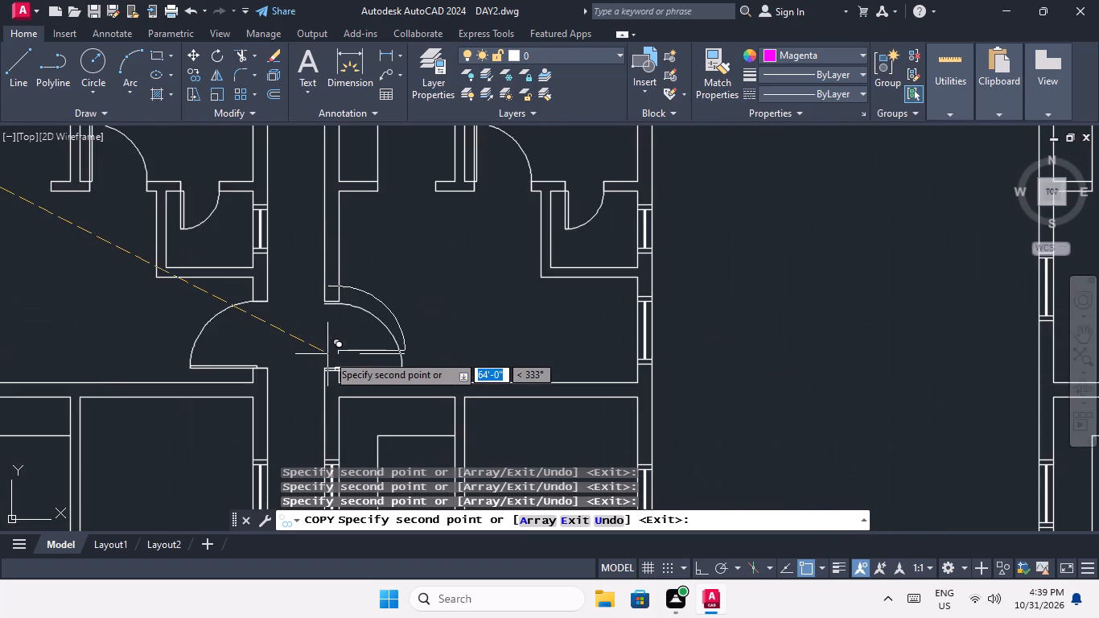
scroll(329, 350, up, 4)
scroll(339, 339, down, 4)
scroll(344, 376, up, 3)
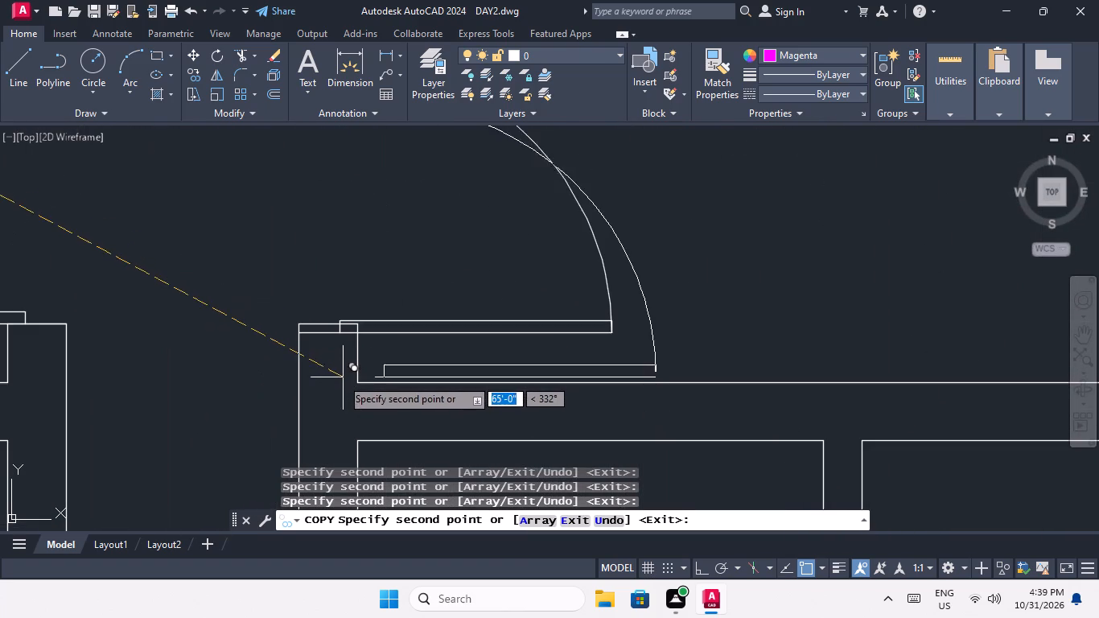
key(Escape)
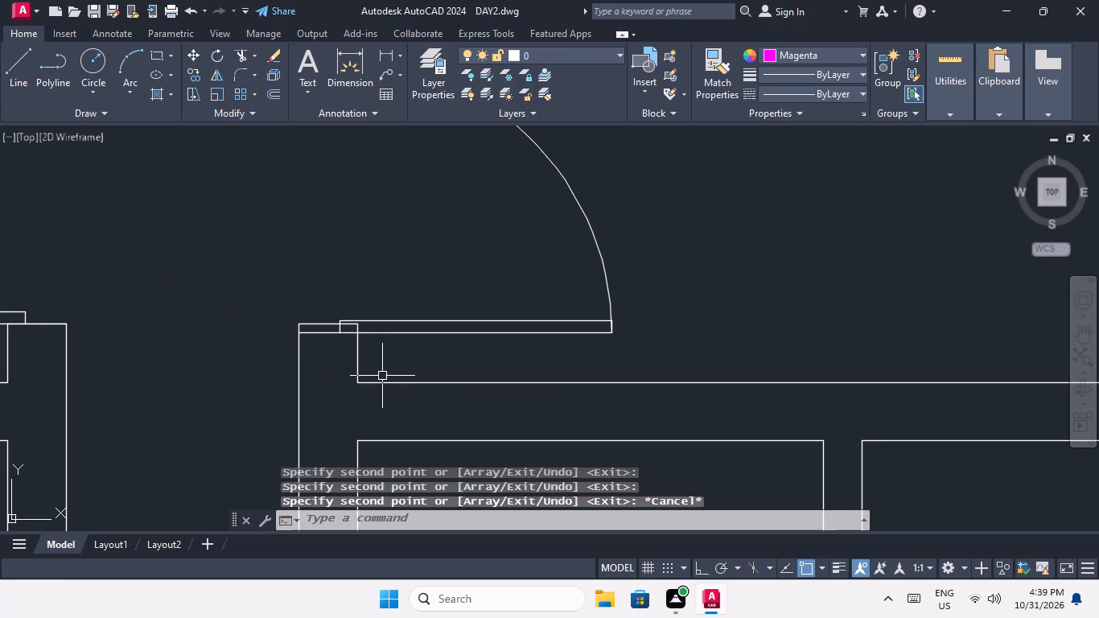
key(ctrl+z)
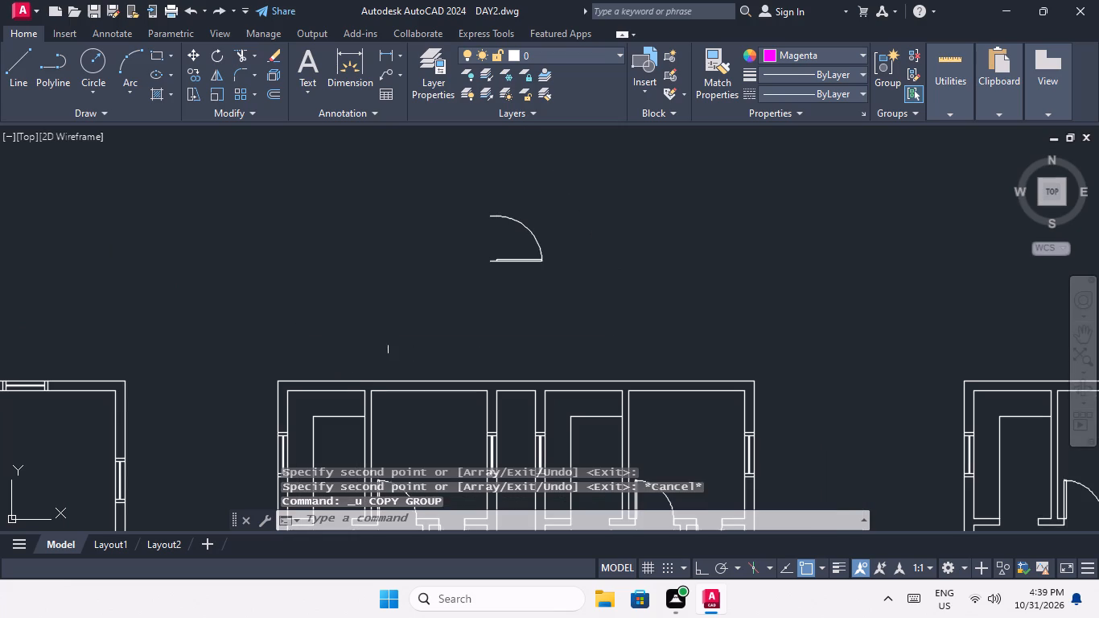
Copy the loose flipped door from its lower hinge-side corner to the lower jamb corner of the first block's bottom-row right-unit corridor opening.
middle_drag(491, 290, 381, 274)
scroll(388, 253, down, 2)
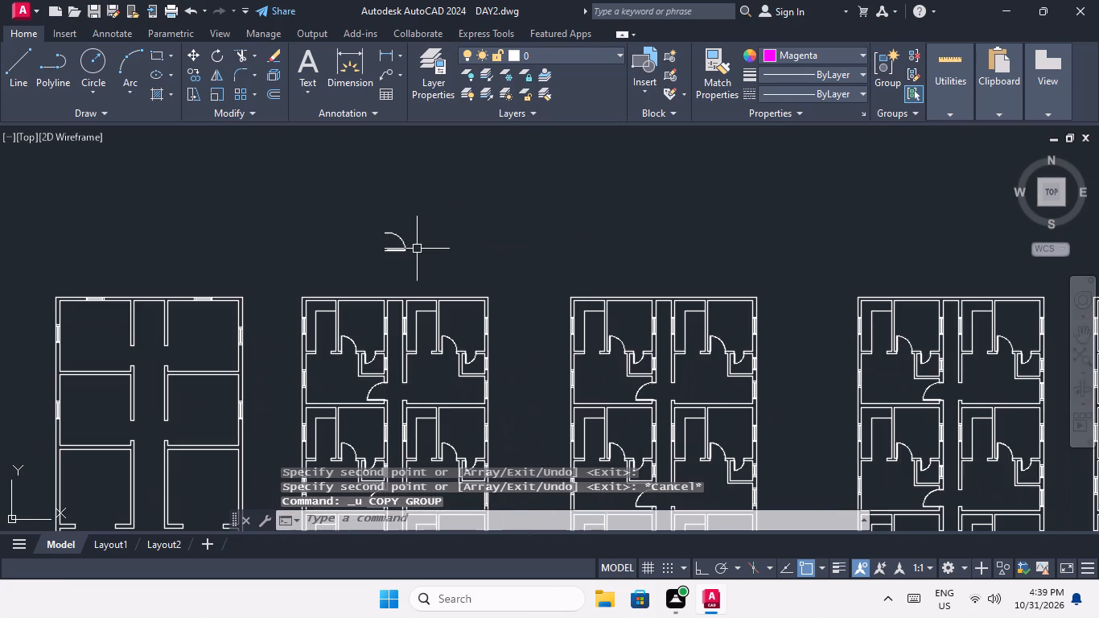
middle_drag(416, 246, 386, 174)
middle_drag(378, 371, 311, 190)
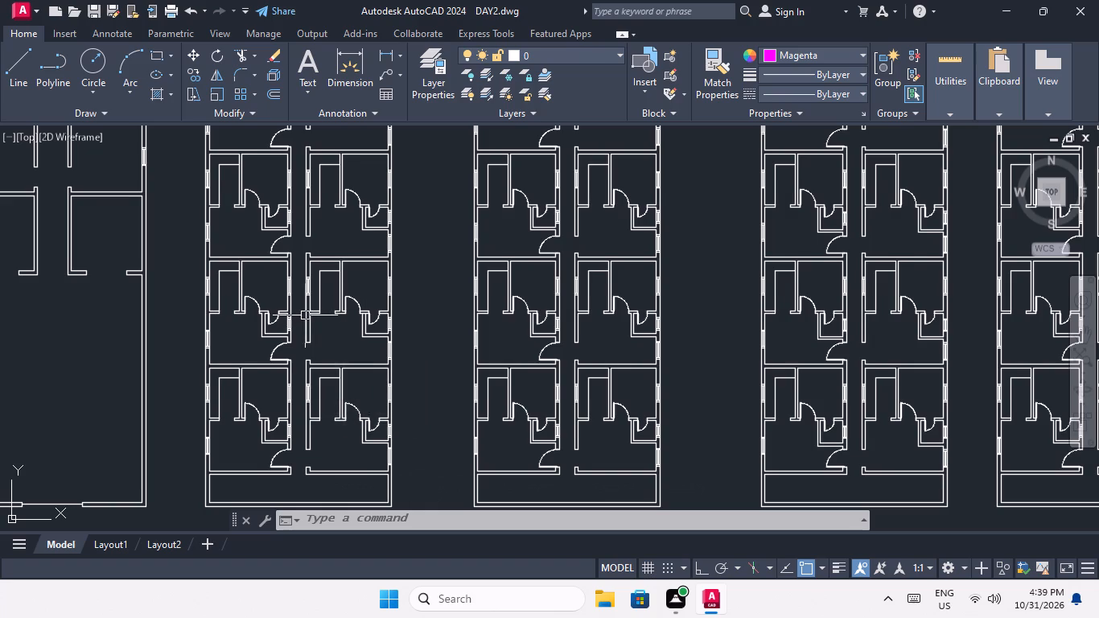
middle_drag(307, 316, 313, 448)
middle_drag(337, 224, 352, 333)
scroll(330, 194, up, 2)
drag(364, 230, 276, 348)
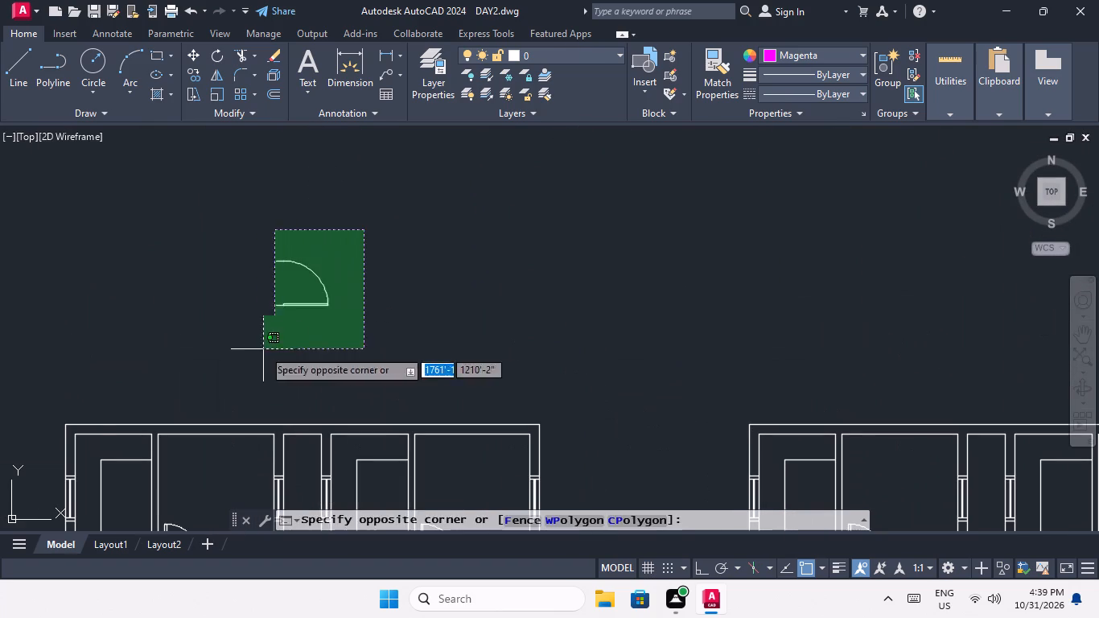
click(261, 349)
click(187, 68)
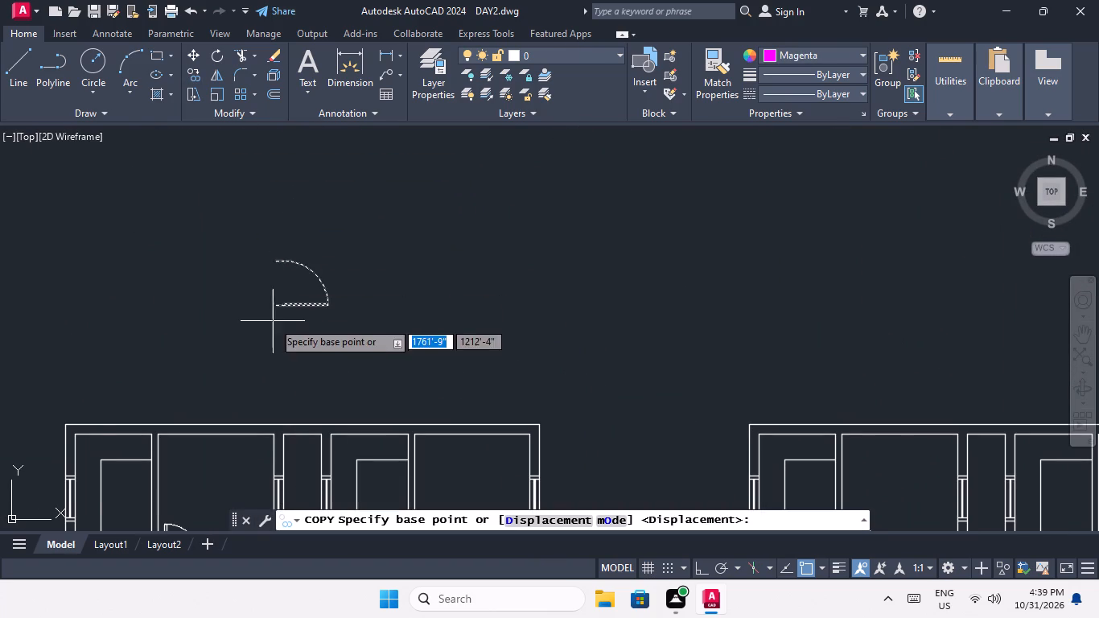
scroll(273, 322, up, 4)
click(288, 216)
scroll(289, 209, down, 5)
middle_drag(302, 295, 303, 64)
middle_drag(343, 376, 236, 78)
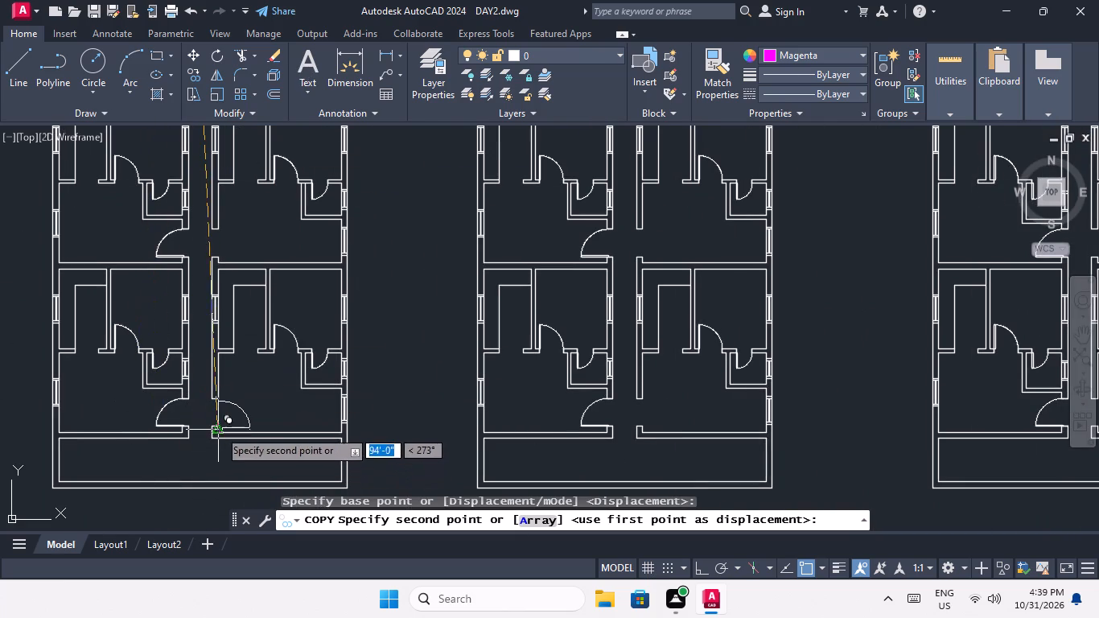
scroll(217, 422, up, 6)
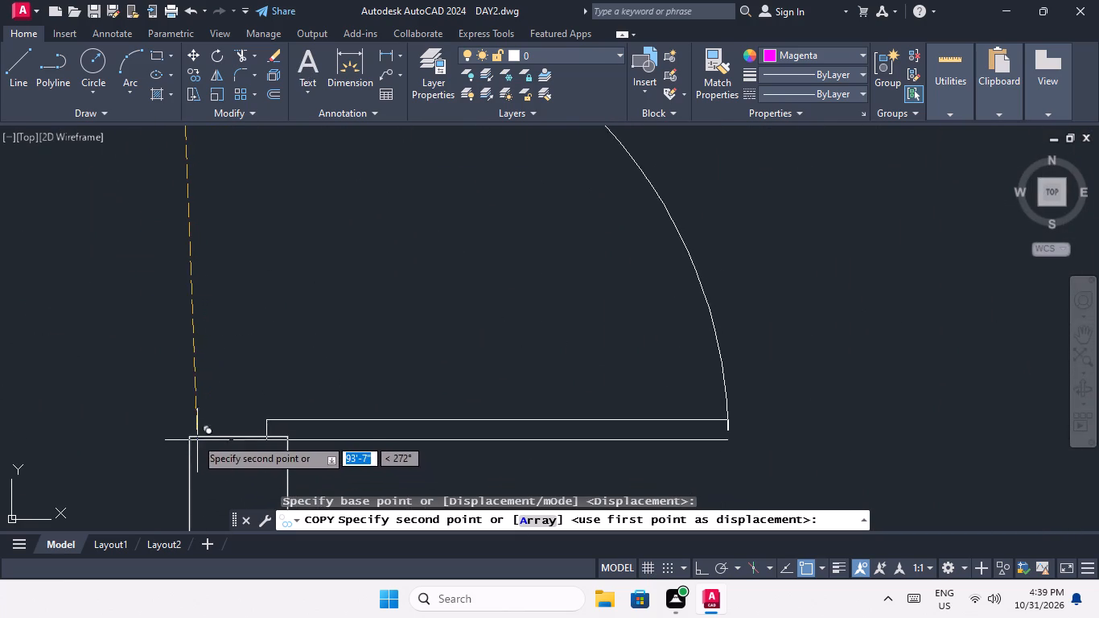
click(187, 435)
Place further copies at the corridor-side lower jamb corners of the first block's third-, second- and top-row right-unit openings.
scroll(202, 417, down, 5)
middle_drag(267, 336, 244, 480)
scroll(200, 312, down, 1)
middle_drag(201, 168, 169, 351)
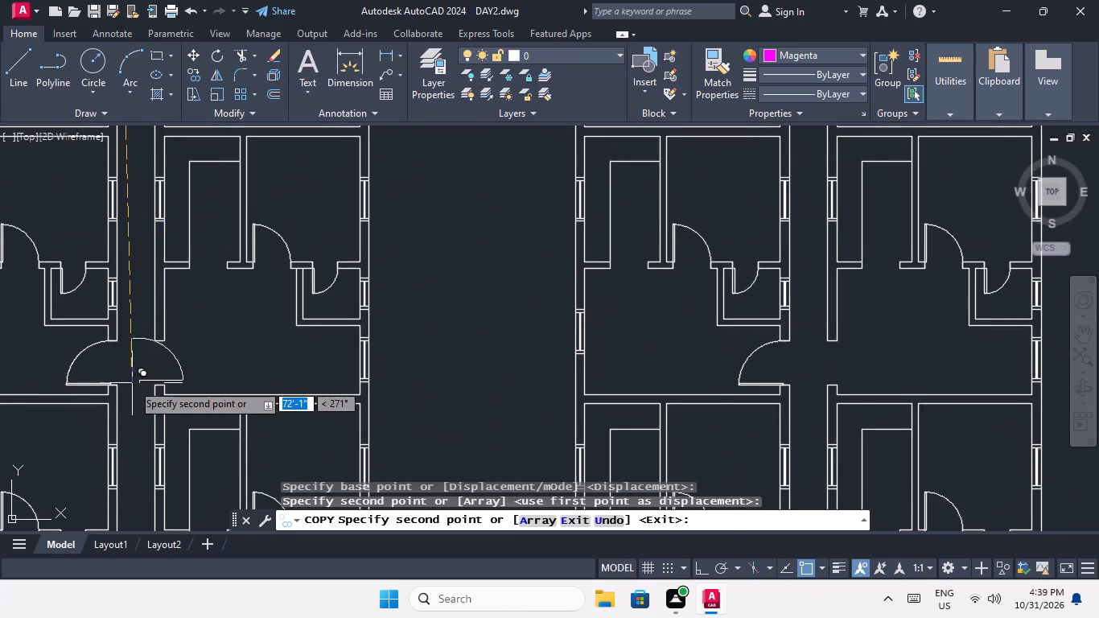
scroll(133, 384, up, 4)
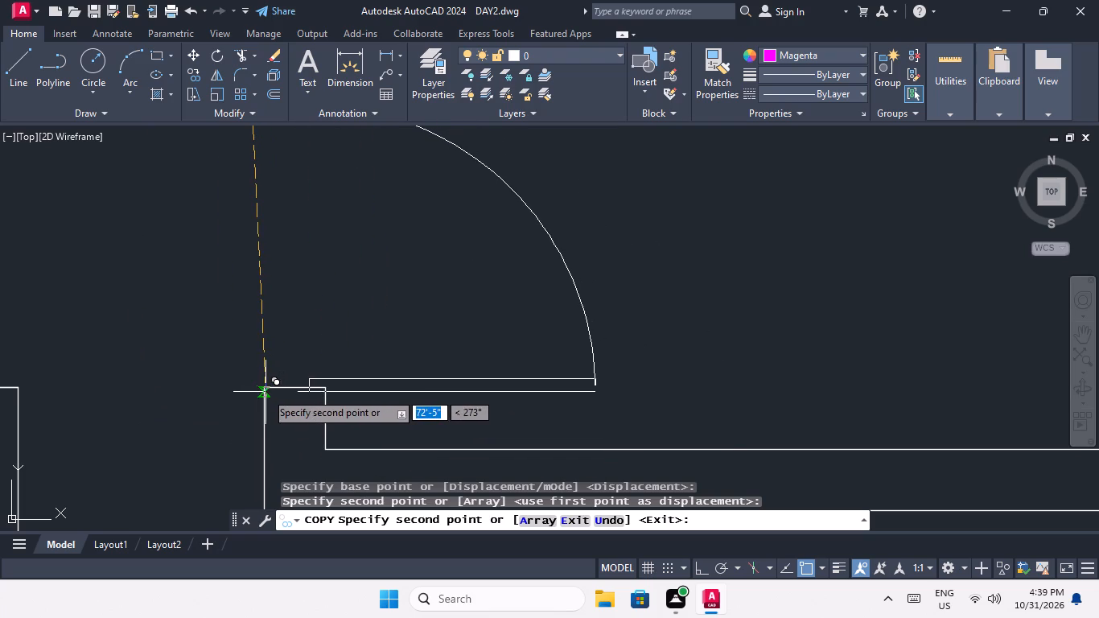
click(263, 389)
scroll(300, 353, down, 3)
middle_drag(331, 423, 315, 493)
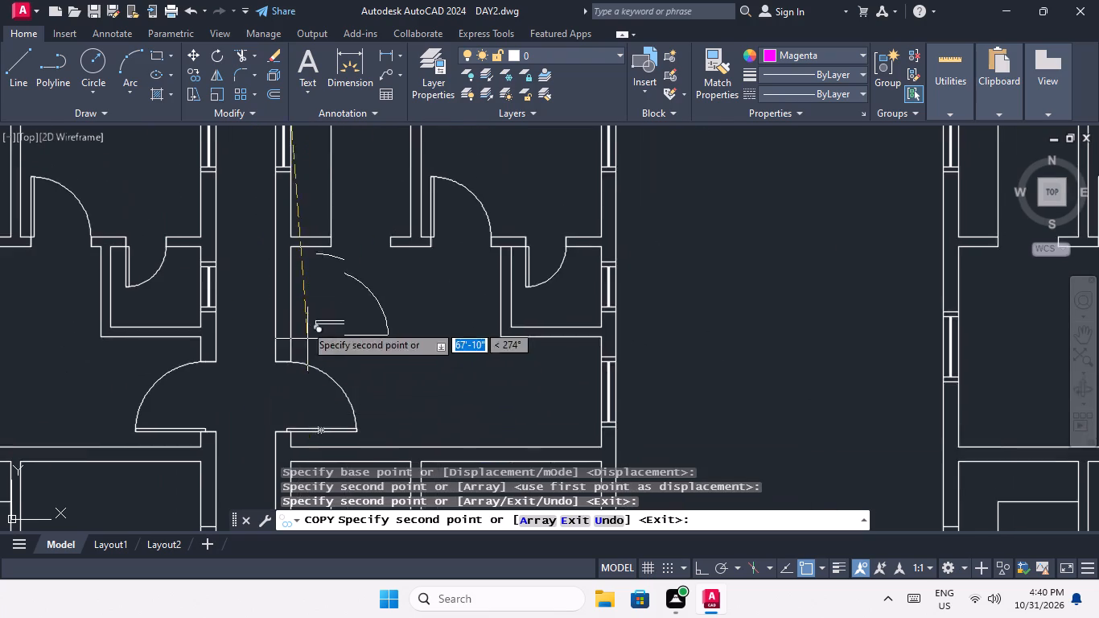
scroll(304, 321, down, 1)
middle_drag(307, 326, 252, 543)
scroll(232, 328, up, 3)
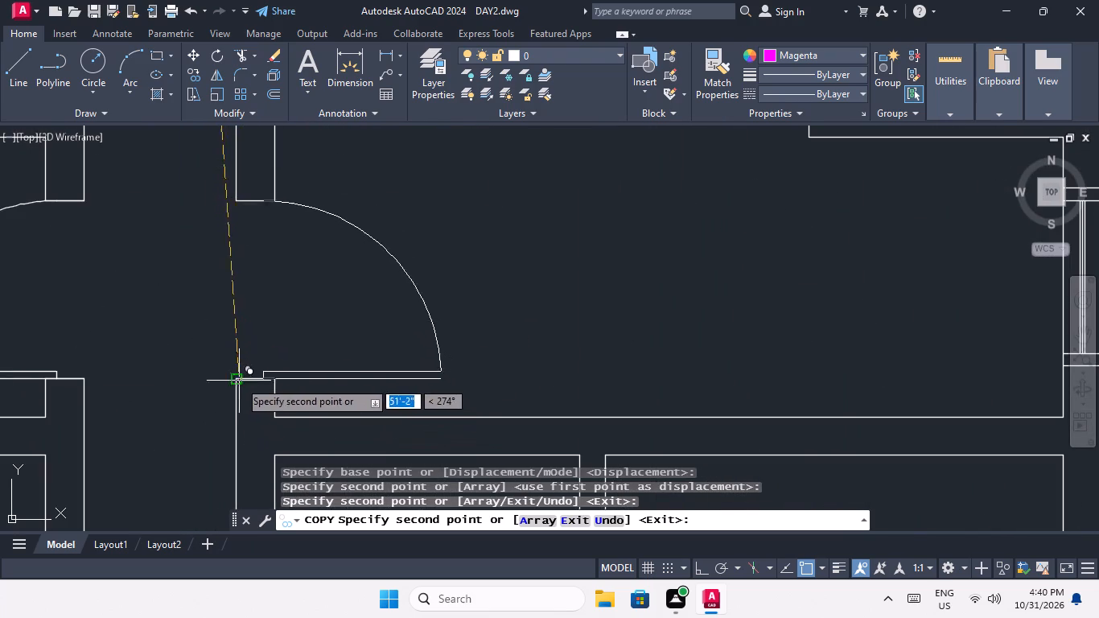
click(238, 377)
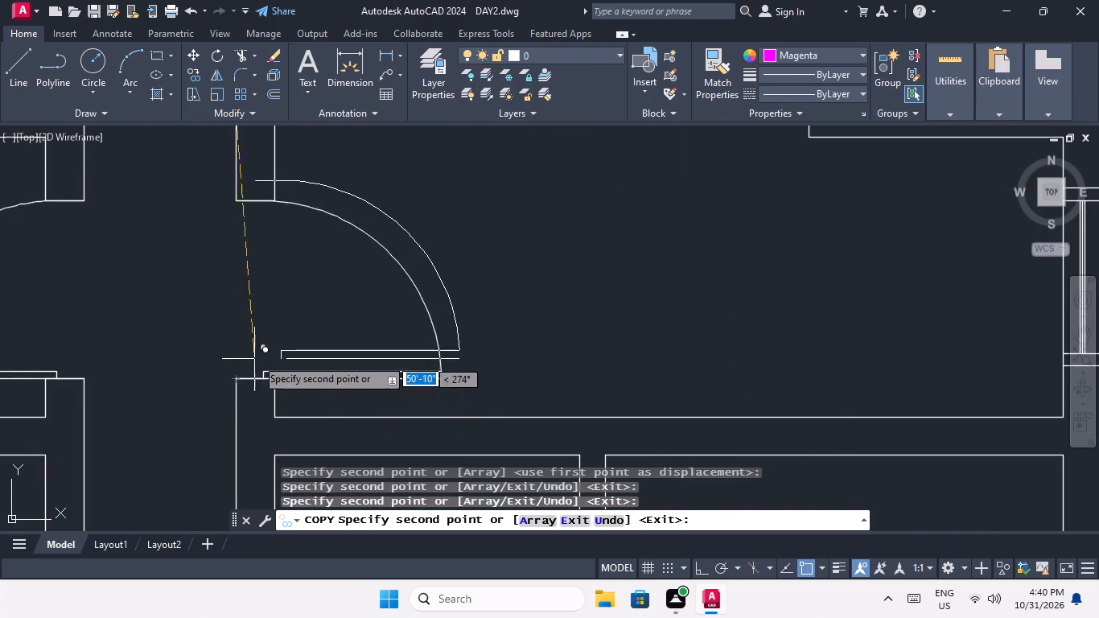
scroll(258, 356, down, 3)
middle_drag(308, 307, 257, 508)
scroll(204, 286, up, 4)
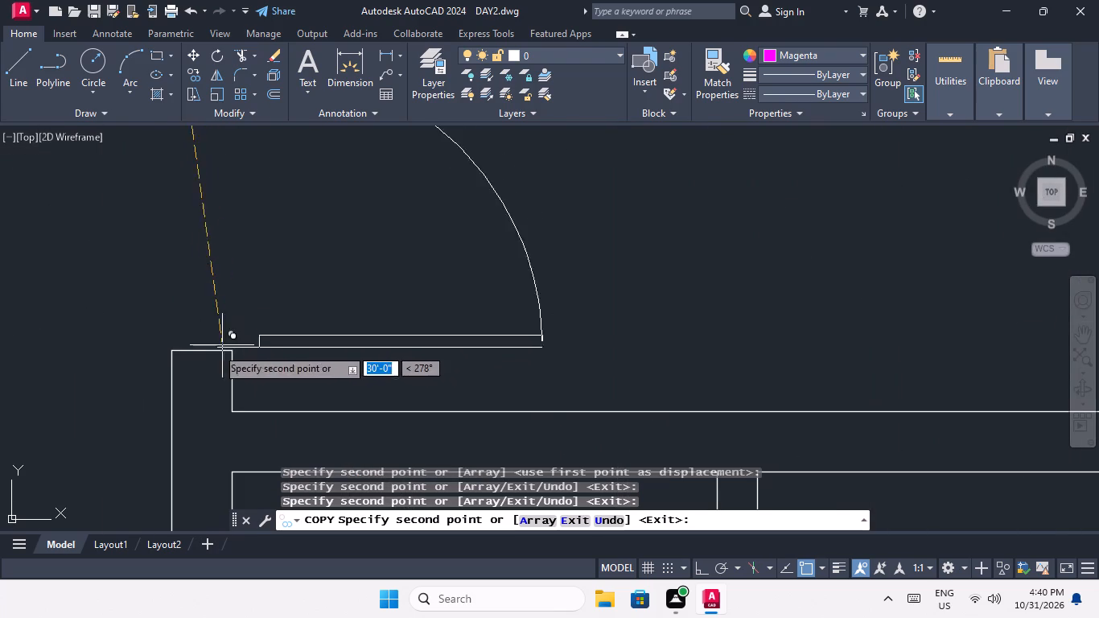
click(169, 351)
Place copies of the flipped door at the corridor-side lower jamb corners of the second block's top- and second-row right-unit openings.
scroll(187, 342, down, 5)
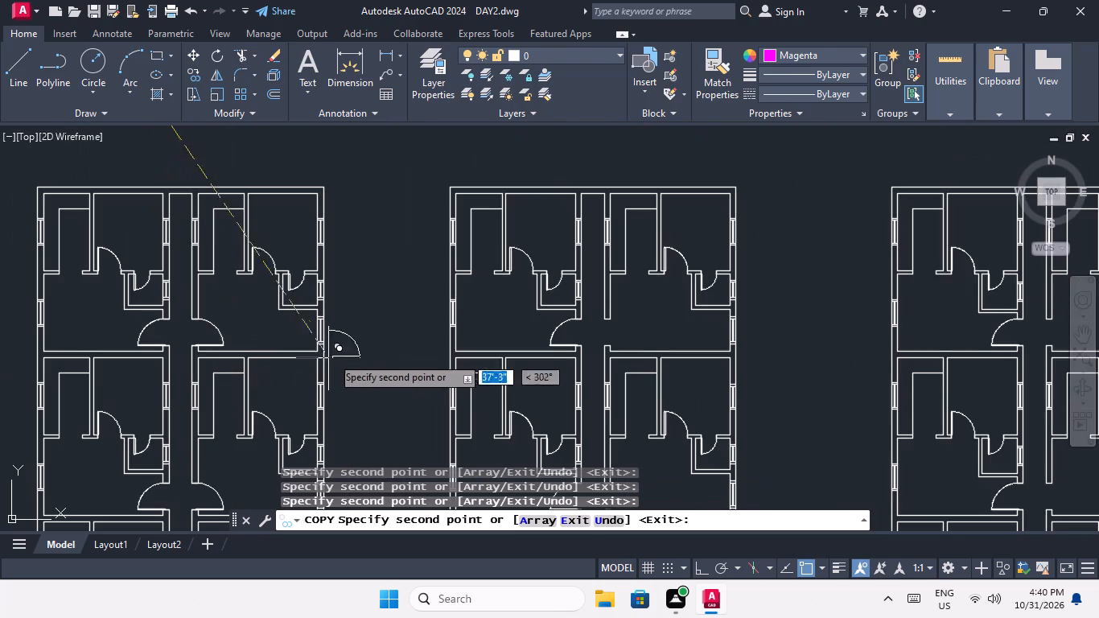
scroll(639, 325, up, 4)
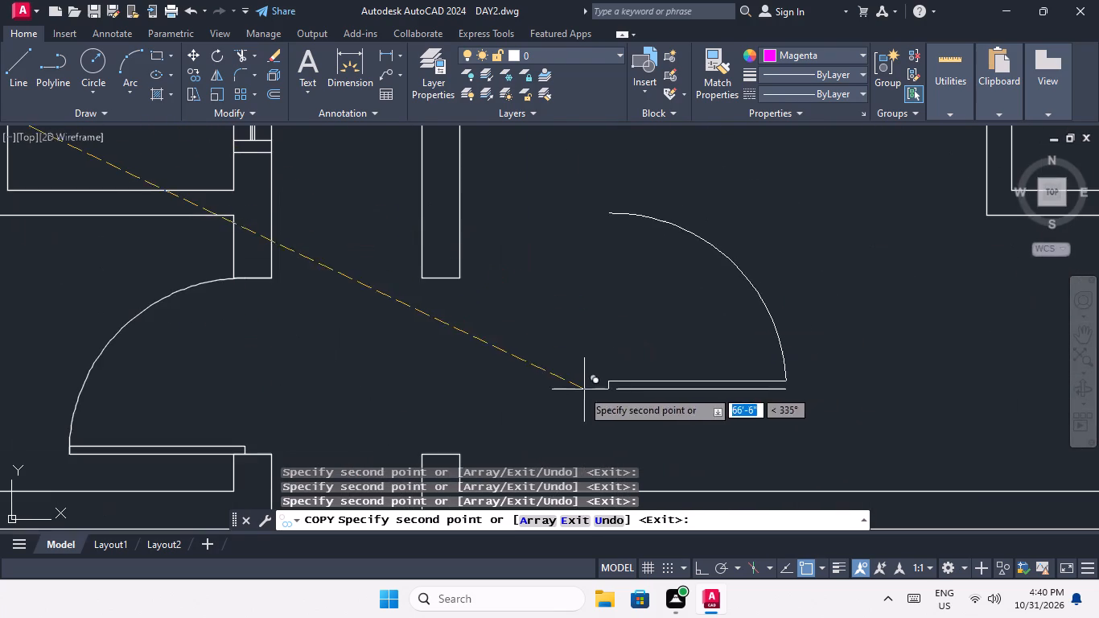
middle_drag(578, 388, 287, 195)
scroll(135, 256, up, 3)
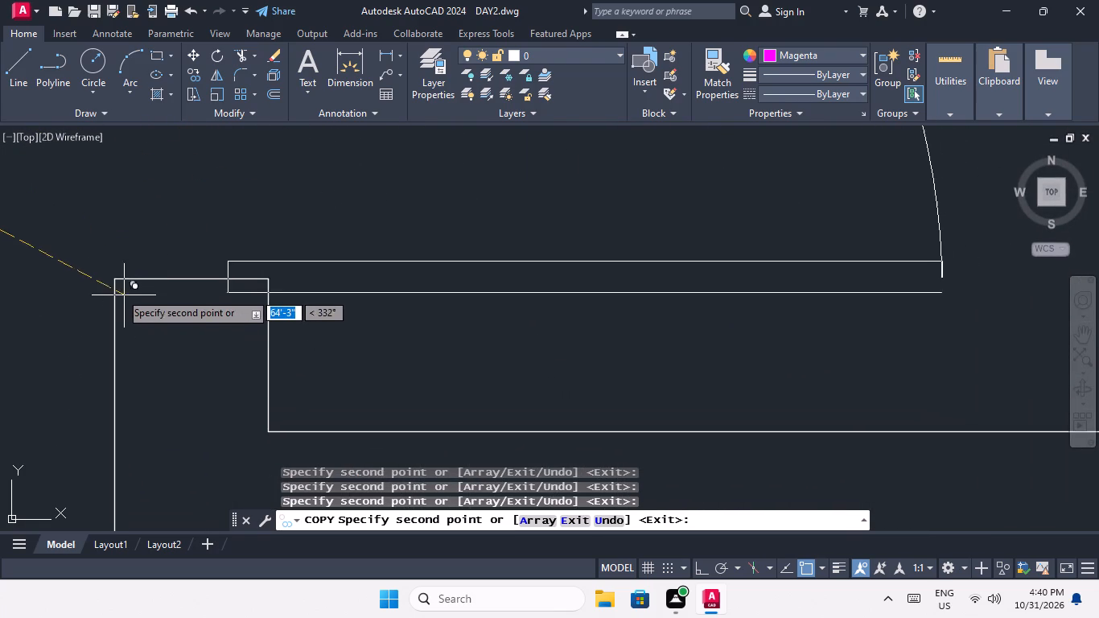
click(116, 278)
scroll(158, 285, down, 4)
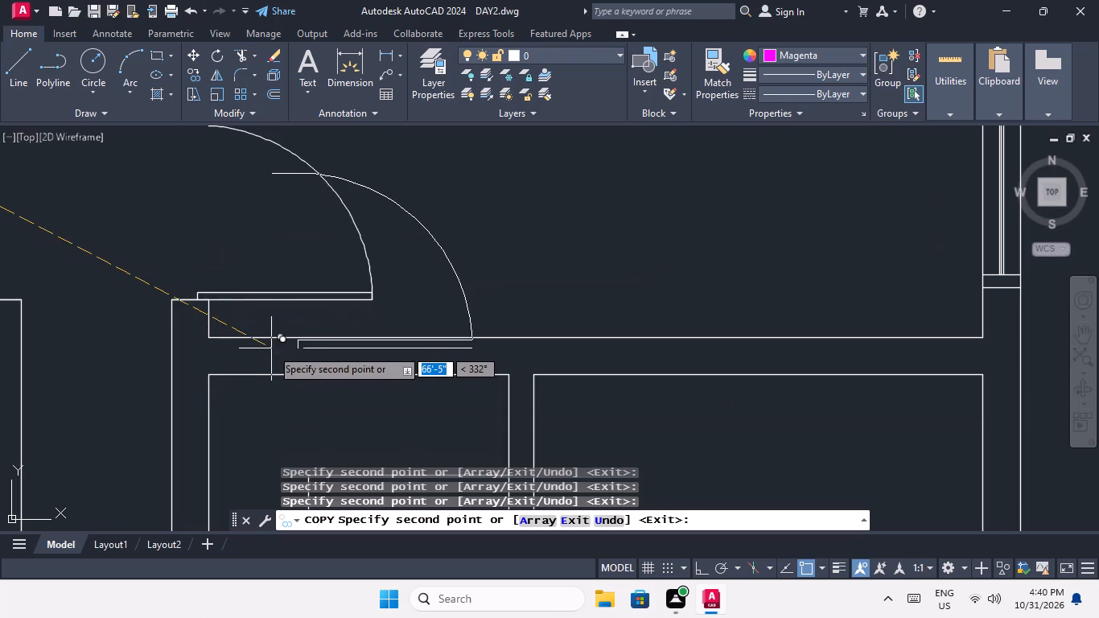
scroll(270, 356, down, 2)
middle_drag(288, 411, 271, 329)
middle_drag(259, 398, 233, 216)
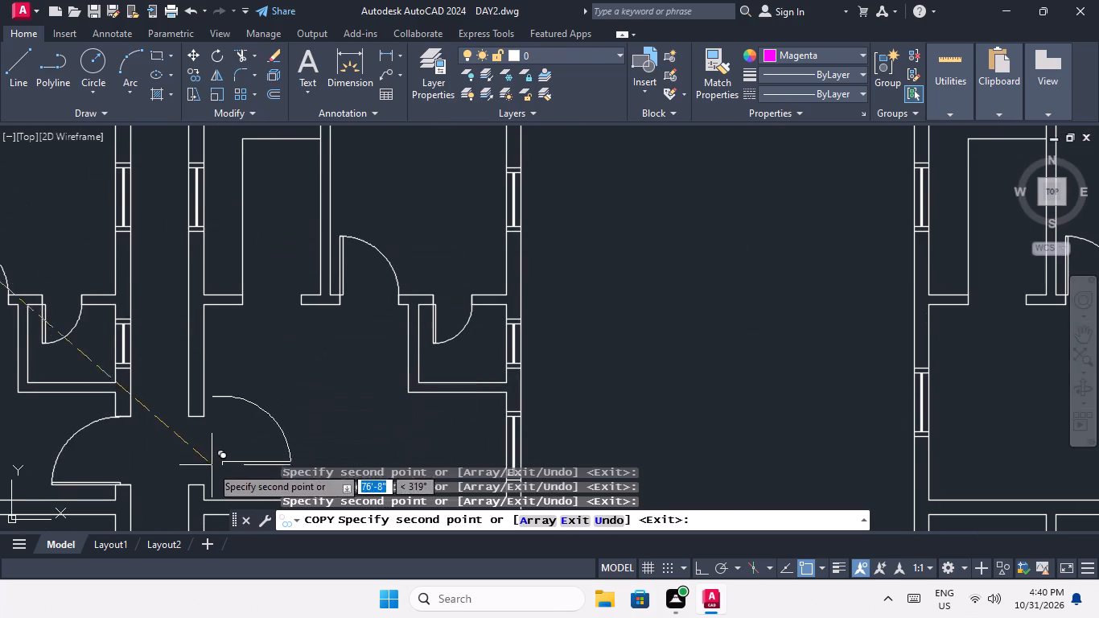
middle_drag(206, 474, 196, 397)
scroll(175, 418, up, 3)
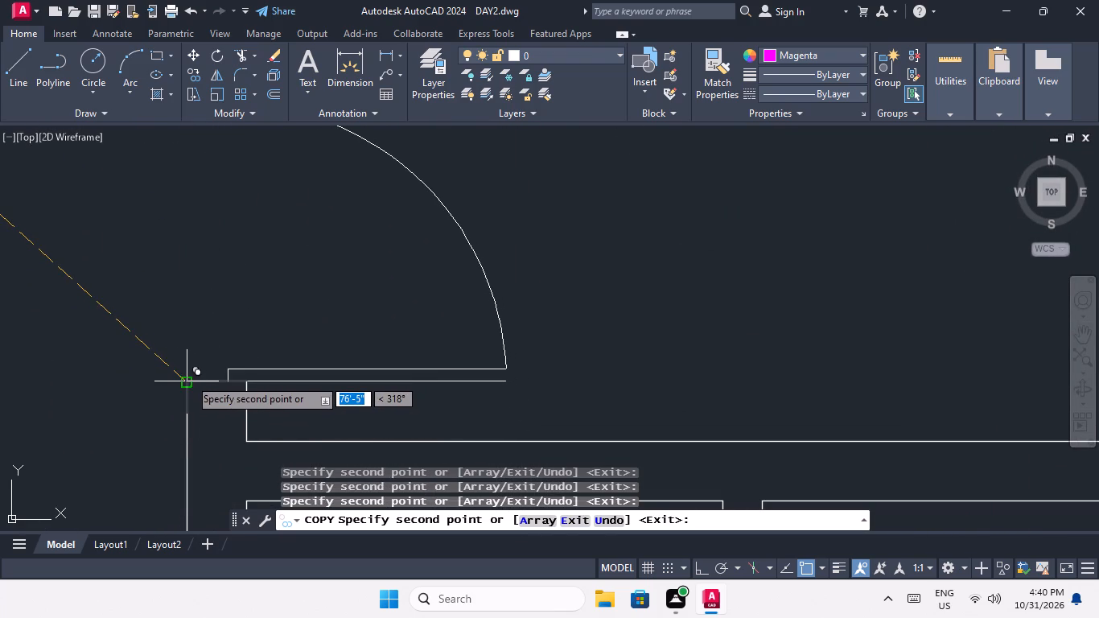
click(187, 378)
Place copies of the flipped door at the corridor-side lower jamb corners of the second block's third- and bottom-row right-unit openings.
scroll(196, 371, down, 4)
middle_drag(232, 395, 213, 208)
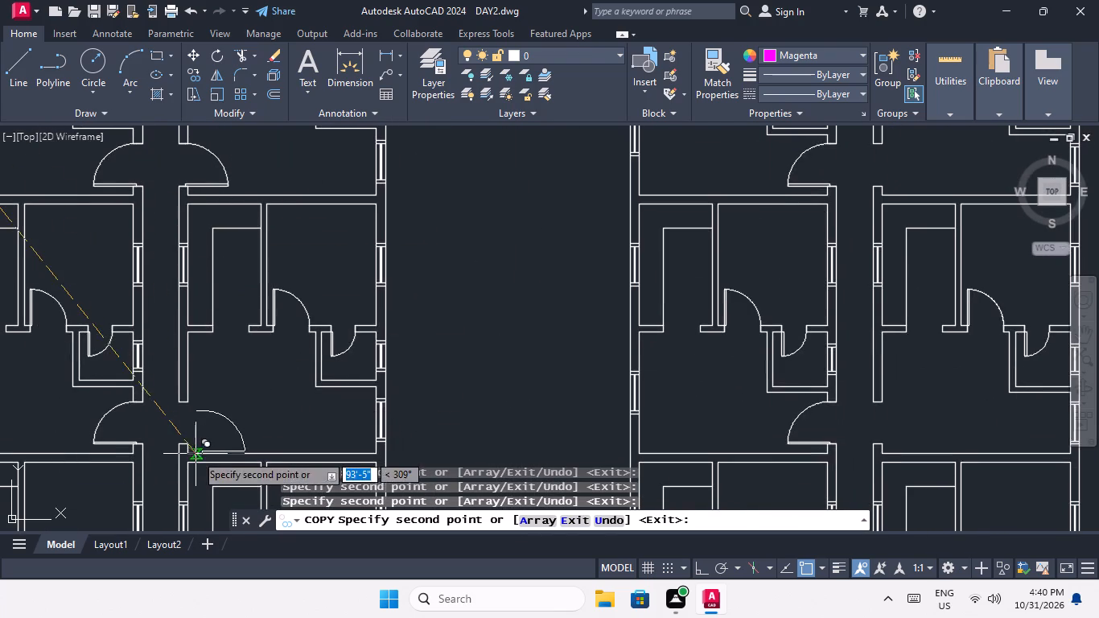
scroll(192, 448, up, 5)
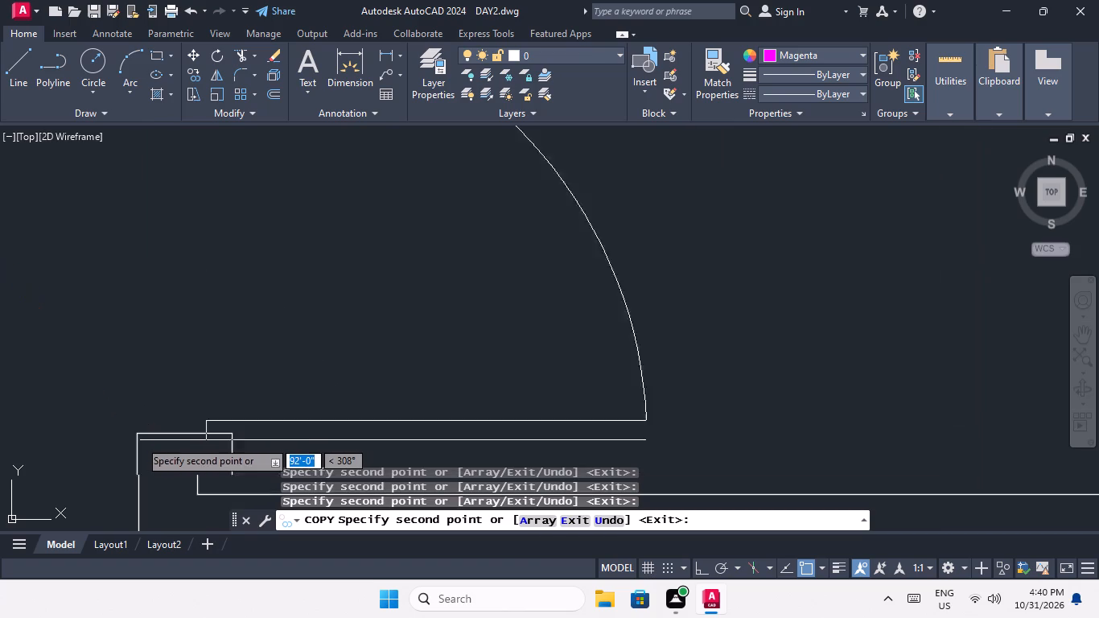
scroll(139, 440, up, 2)
click(131, 426)
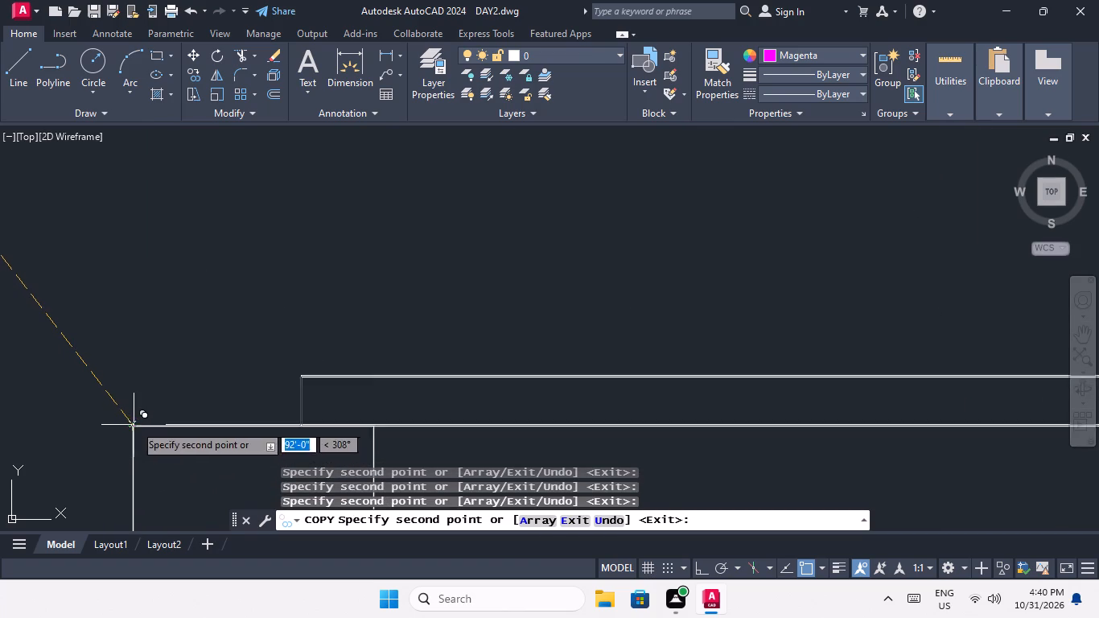
scroll(175, 388, down, 5)
middle_drag(203, 386, 183, 254)
scroll(183, 307, down, 3)
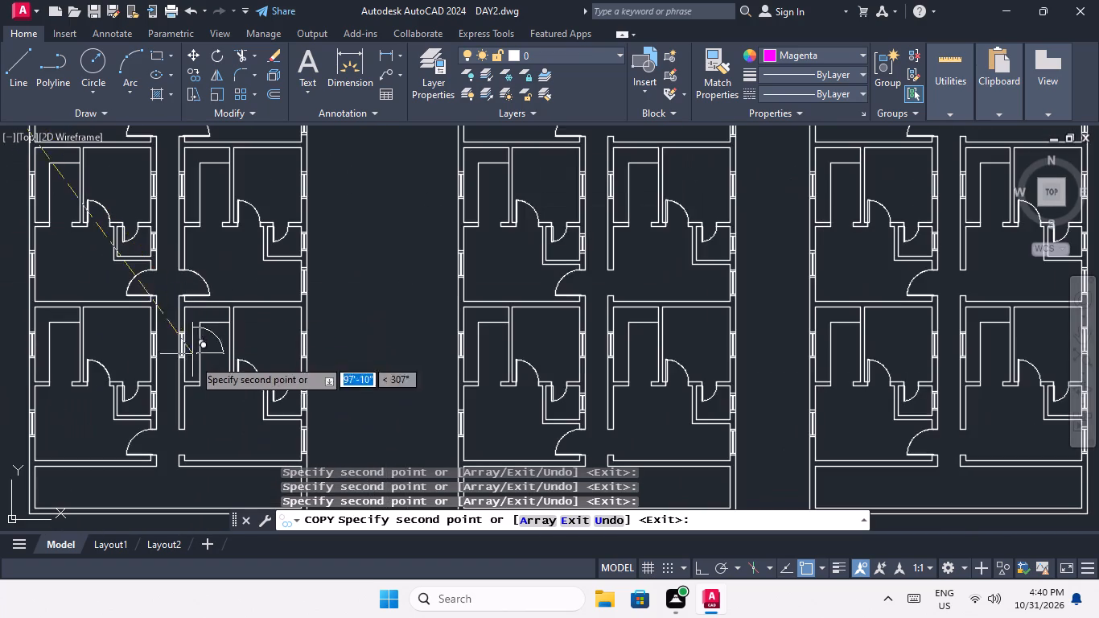
scroll(195, 448, up, 3)
middle_drag(197, 397, 200, 379)
scroll(163, 439, up, 3)
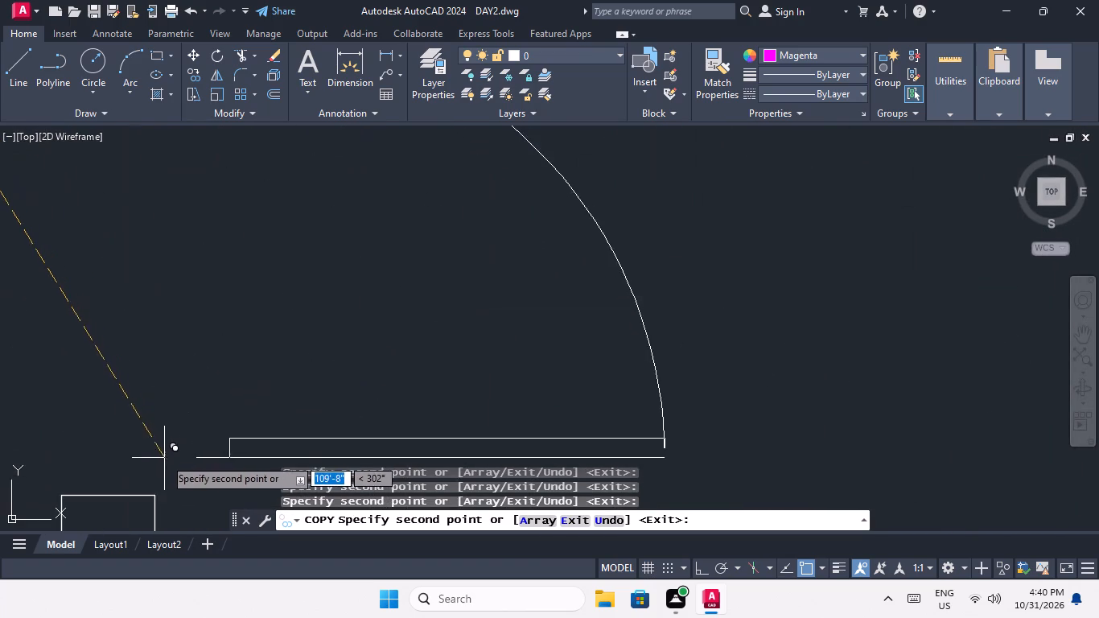
middle_drag(178, 393, 185, 368)
scroll(186, 377, down, 3)
scroll(161, 404, up, 2)
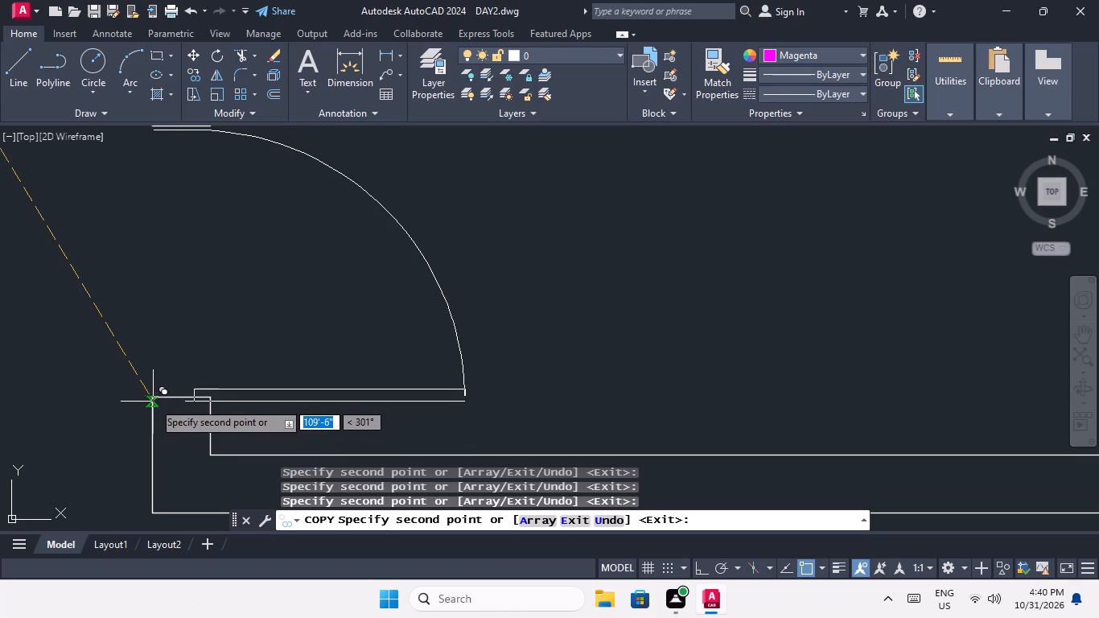
click(153, 397)
Place copies of the flipped door at the corridor-side lower jamb corners of the third block's bottom- and third-row right-unit openings.
scroll(195, 361, down, 4)
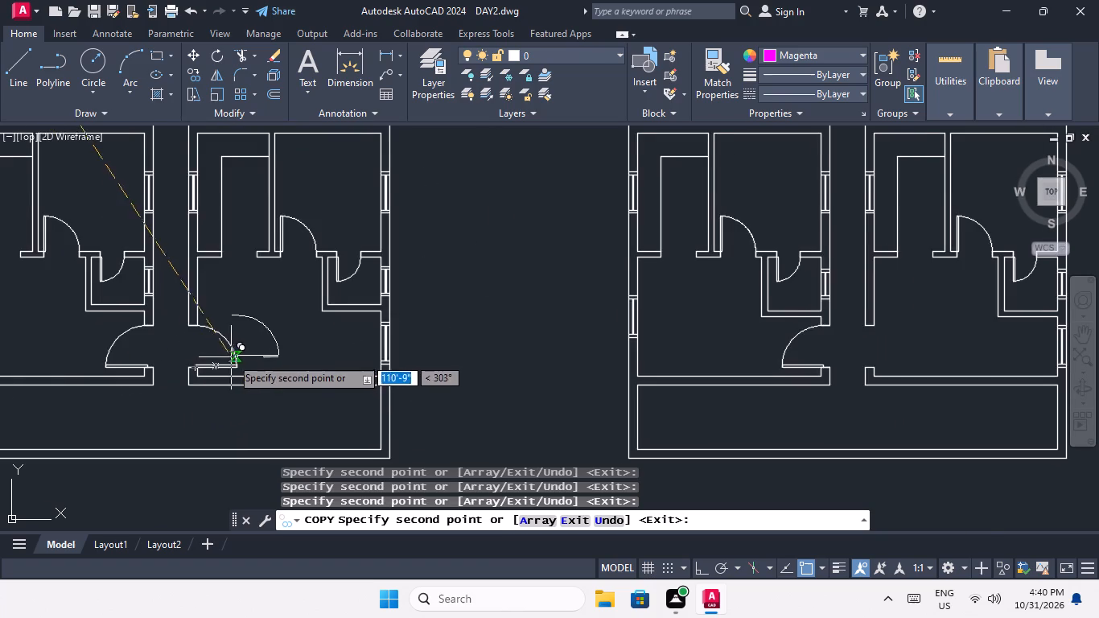
middle_drag(186, 365, 27, 376)
scroll(22, 377, down, 3)
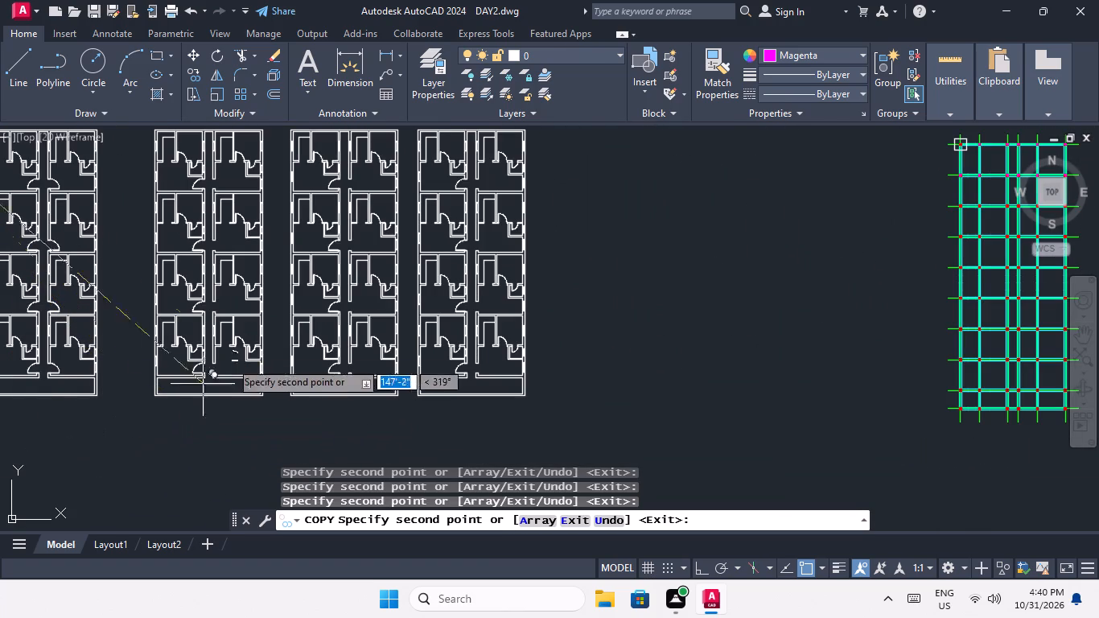
scroll(215, 369, up, 7)
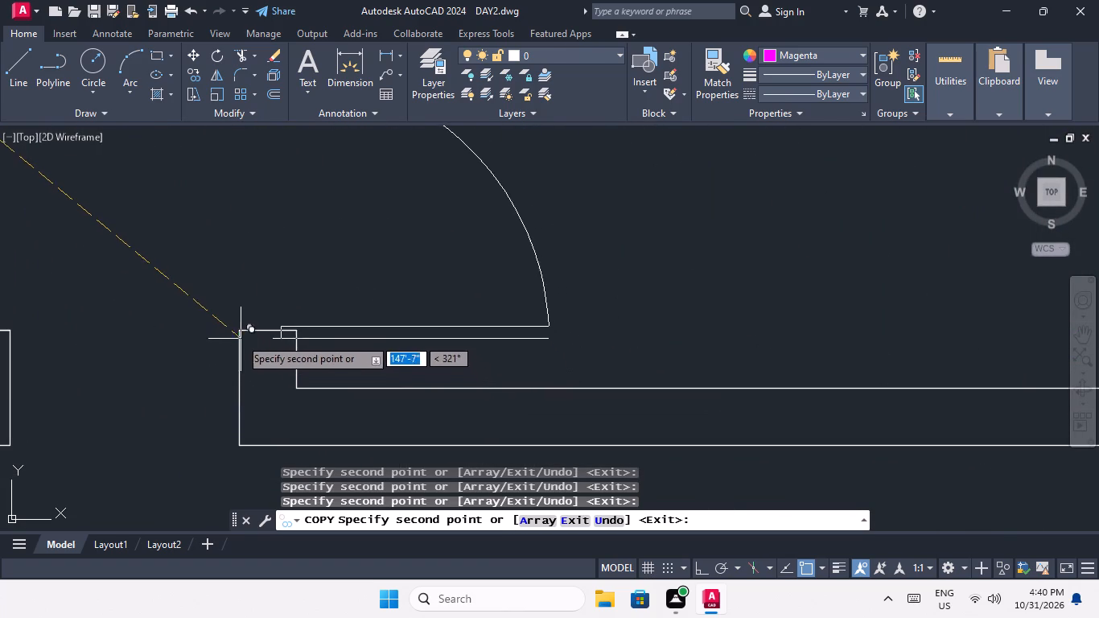
click(238, 330)
scroll(238, 330, down, 5)
middle_drag(277, 281, 253, 442)
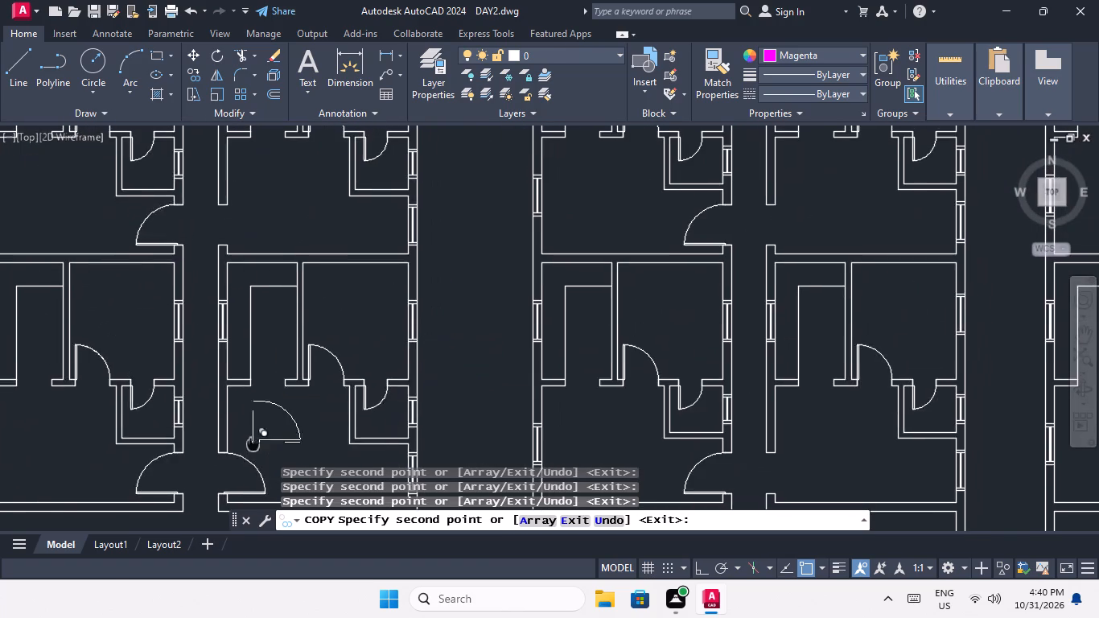
middle_drag(252, 257, 239, 373)
scroll(194, 364, up, 3)
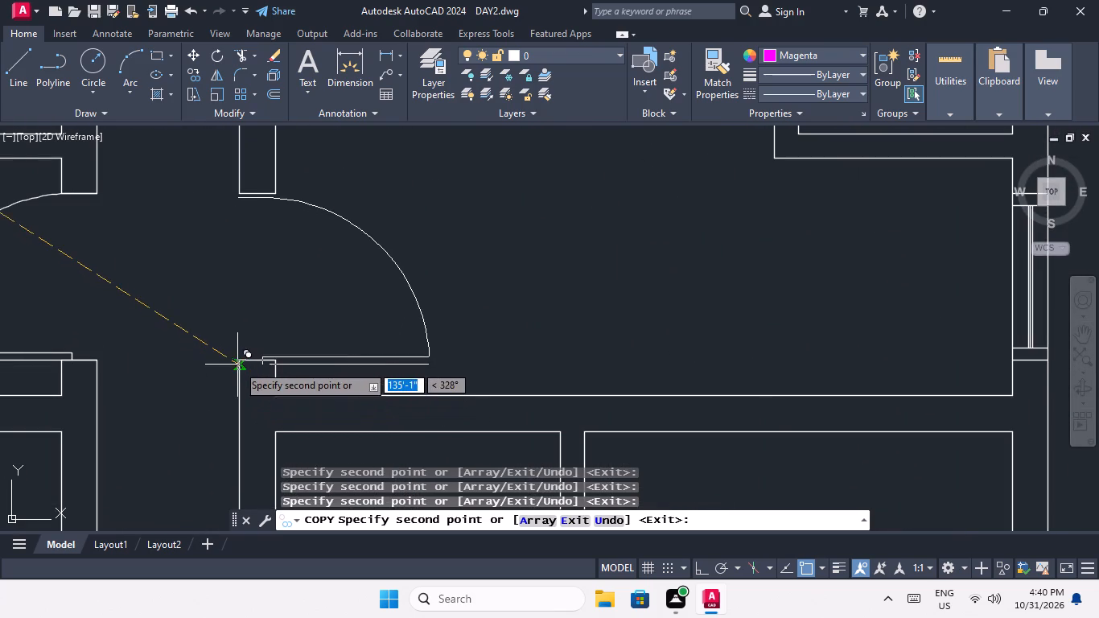
scroll(233, 364, up, 4)
click(275, 352)
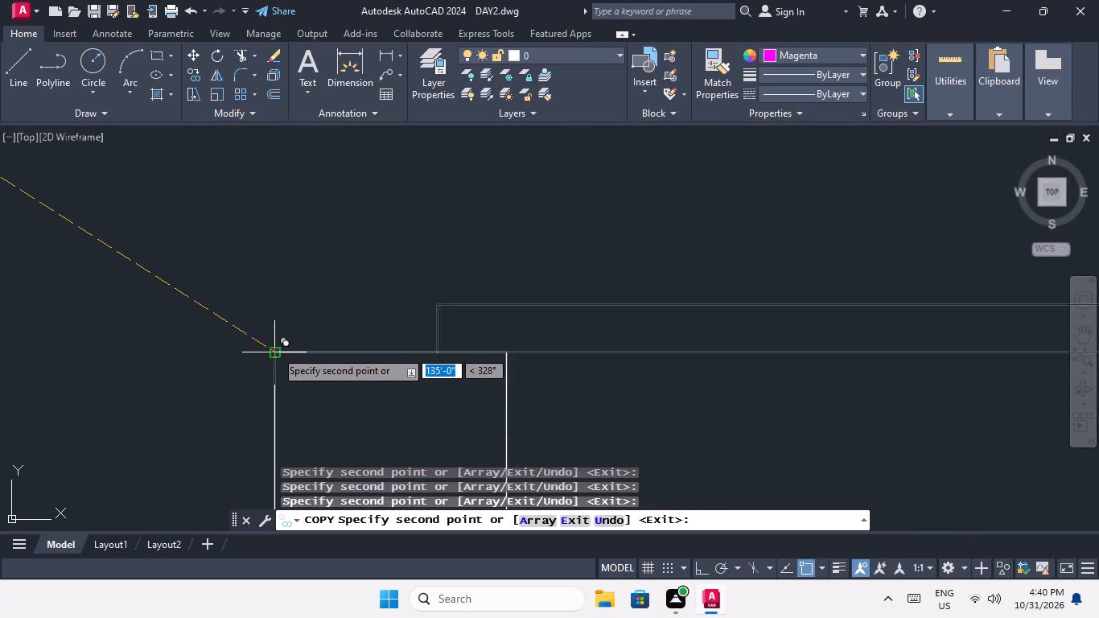
Place copies of the flipped door at the corridor-side lower jamb corners of the third block's second- and top-row right-unit openings.
scroll(275, 350, down, 5)
middle_drag(326, 364, 200, 505)
scroll(200, 505, down, 1)
scroll(282, 346, down, 1)
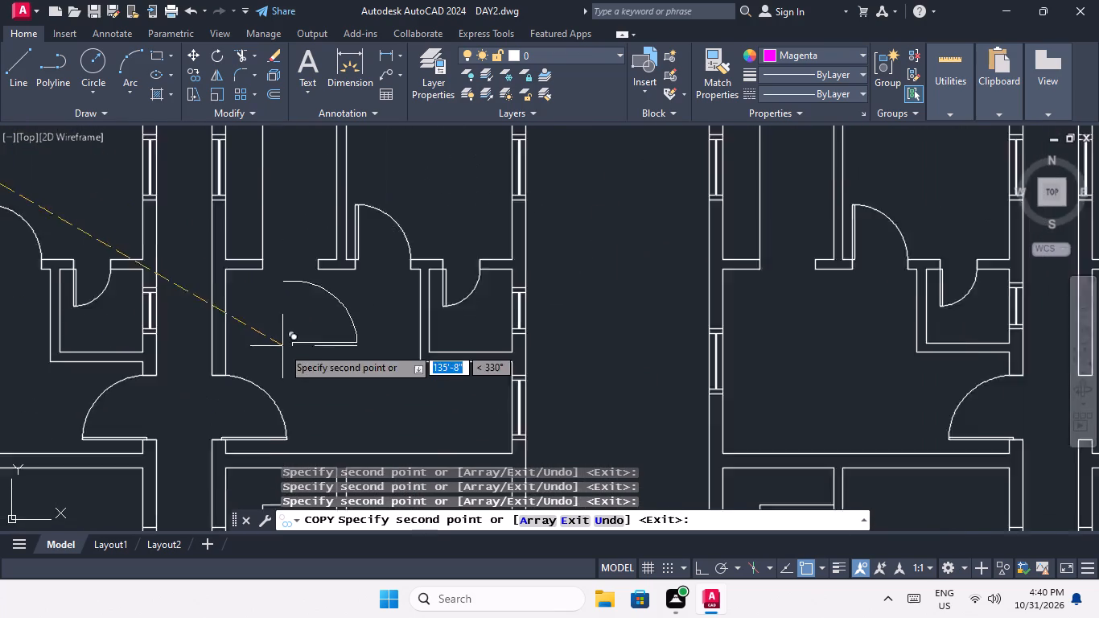
scroll(282, 349, down, 1)
middle_drag(255, 307, 196, 459)
scroll(179, 310, up, 4)
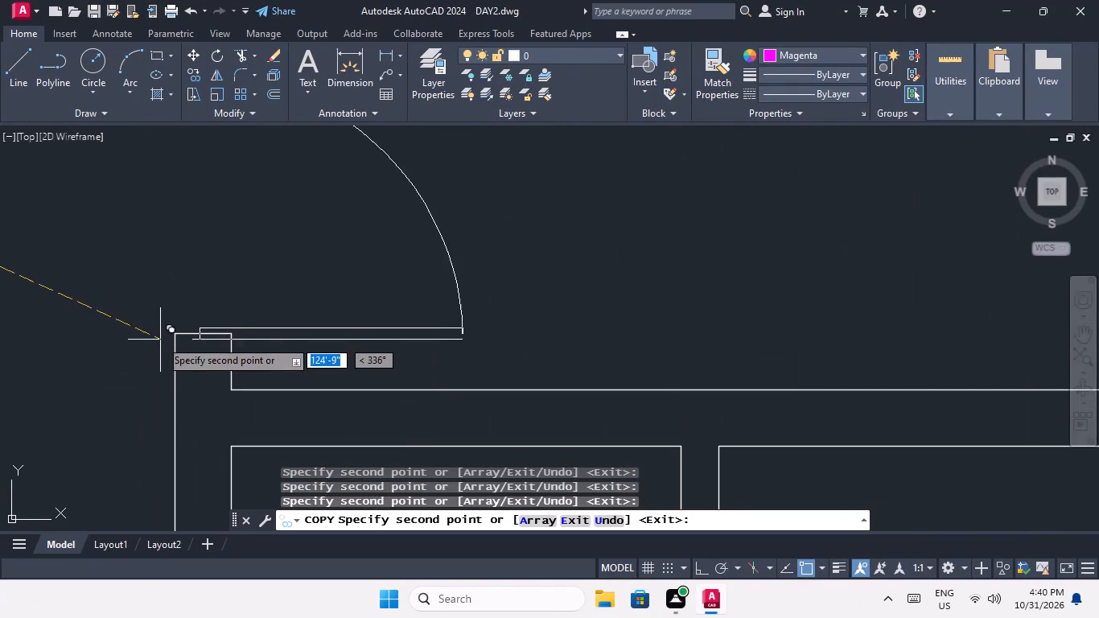
scroll(187, 325, up, 3)
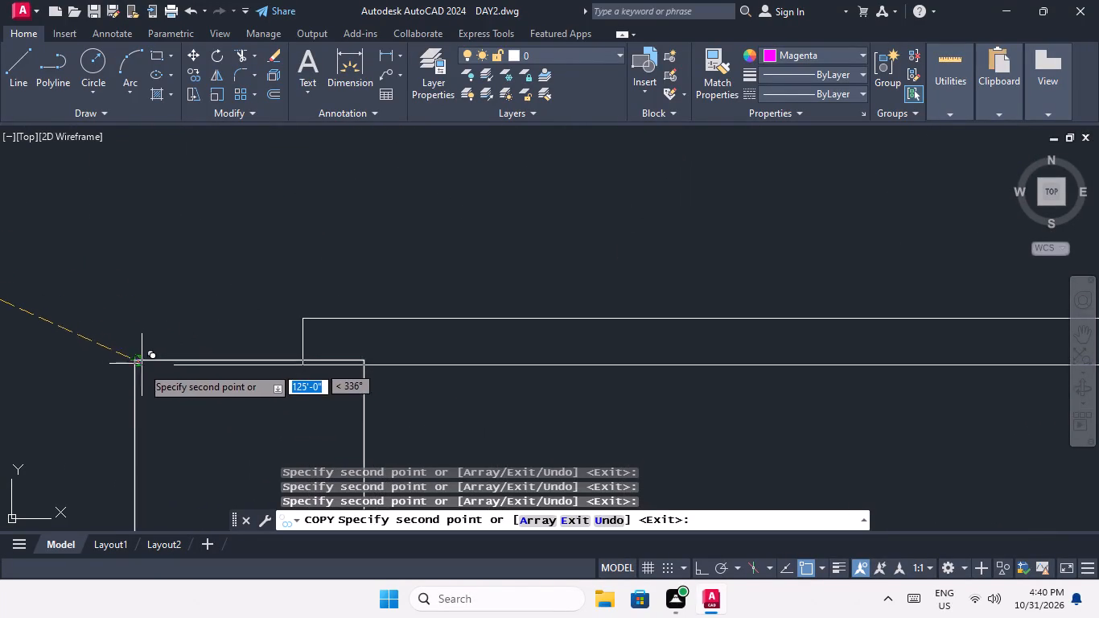
click(134, 357)
scroll(143, 345, down, 5)
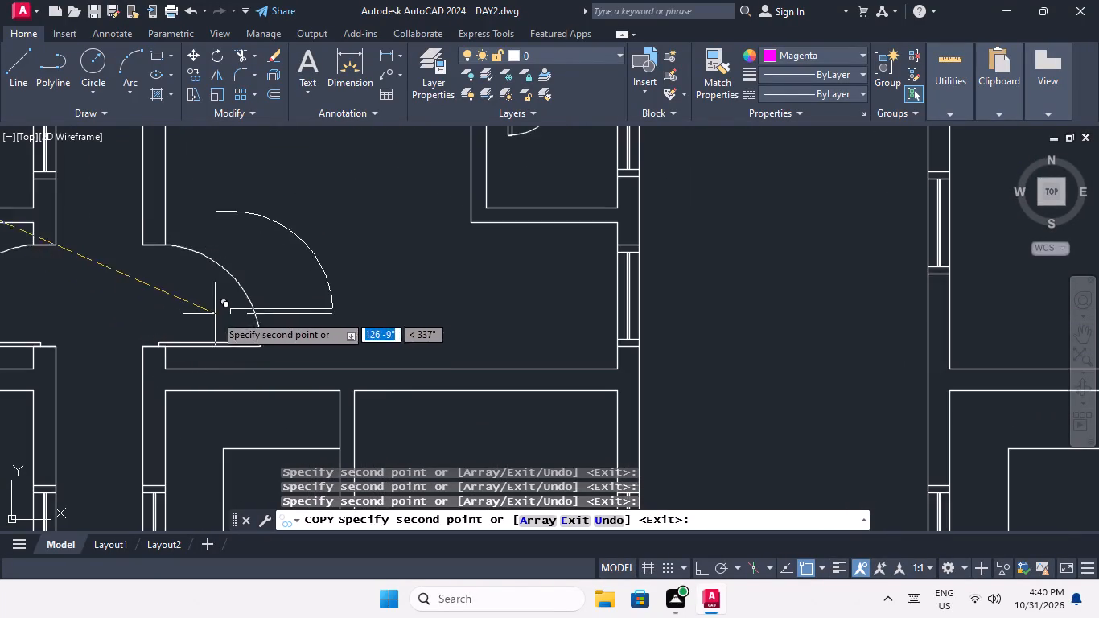
middle_drag(224, 352, 210, 462)
scroll(210, 462, down, 1)
scroll(209, 352, down, 1)
middle_drag(211, 356, 206, 422)
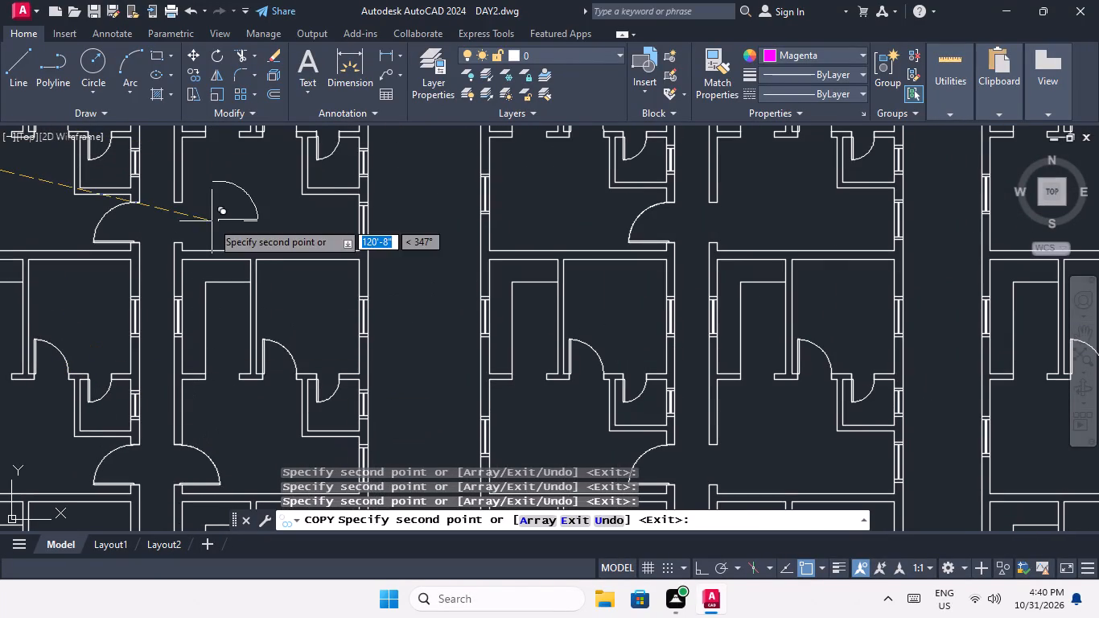
scroll(171, 238, up, 5)
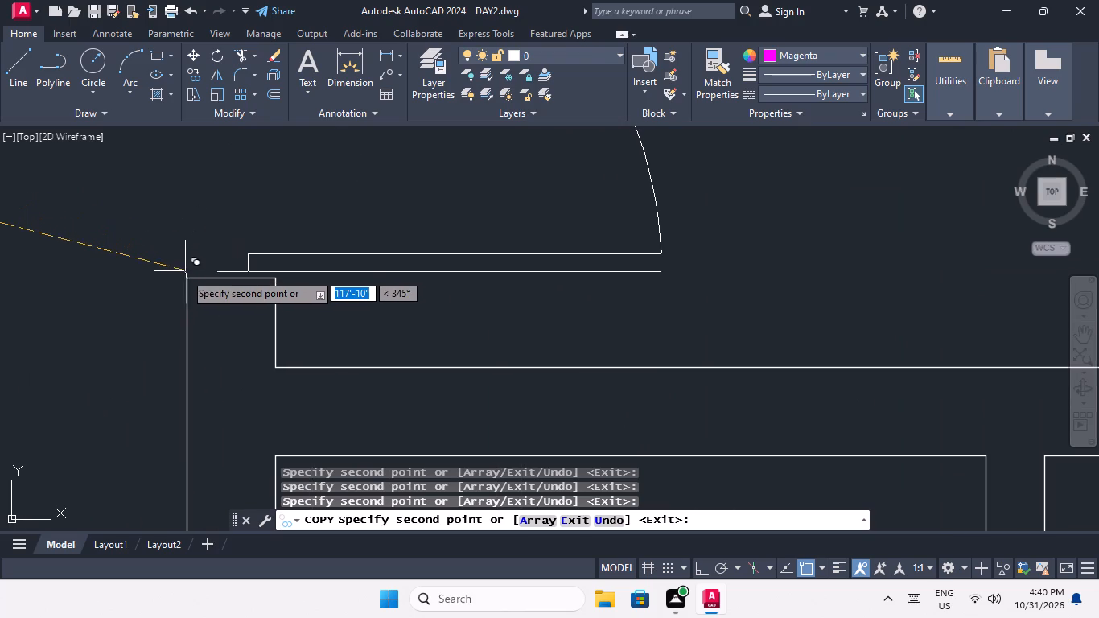
click(185, 280)
Place copies of the flipped door at the corridor-side lower jamb corners of the fourth block's top- and second-row right-unit openings.
scroll(188, 263, down, 5)
middle_drag(253, 273, 138, 301)
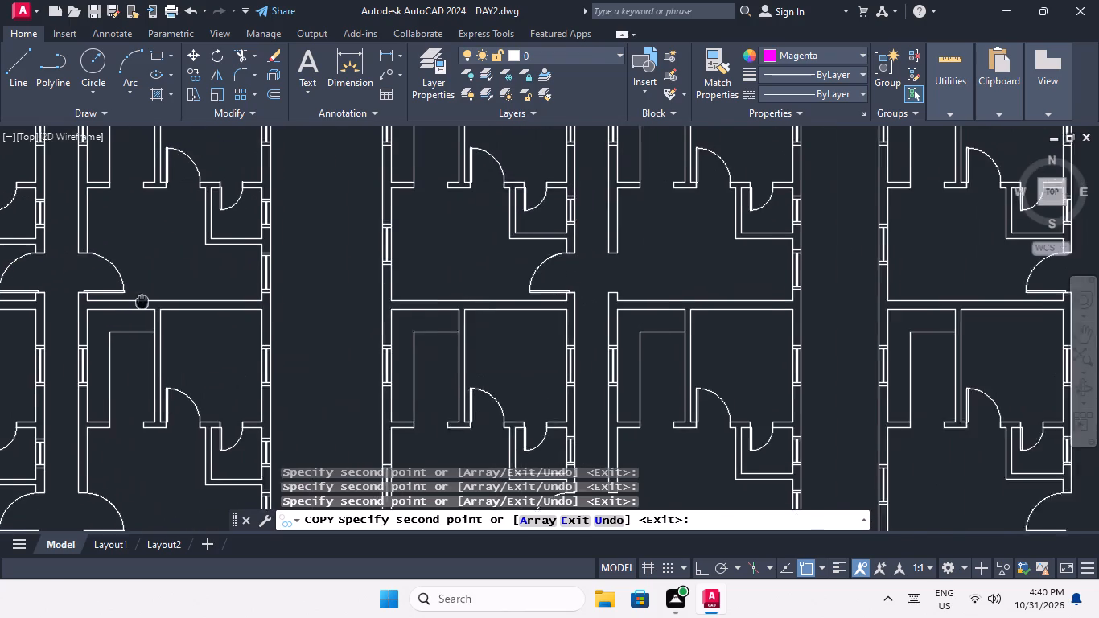
middle_drag(138, 301, 132, 303)
scroll(183, 280, down, 3)
scroll(284, 282, up, 2)
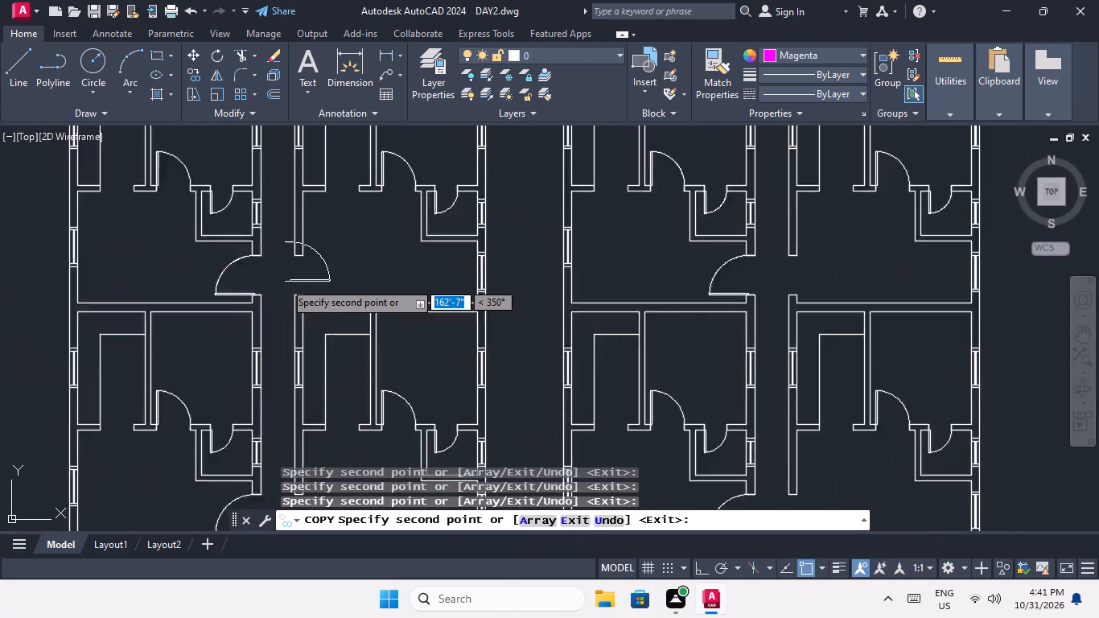
scroll(284, 282, up, 4)
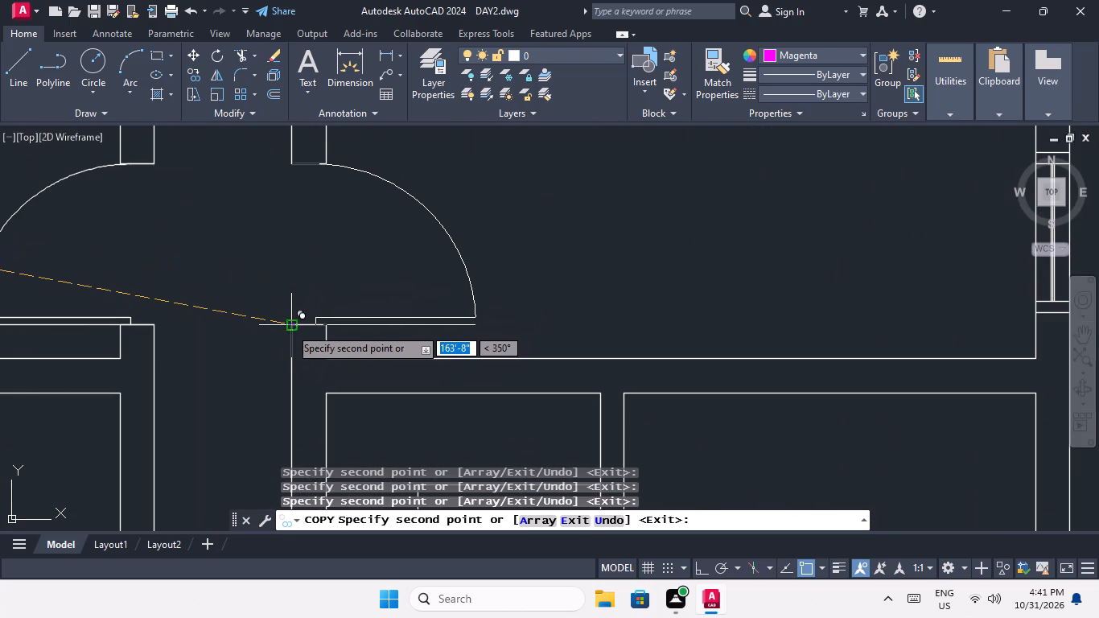
click(290, 328)
scroll(298, 307, down, 4)
middle_drag(300, 352, 270, 285)
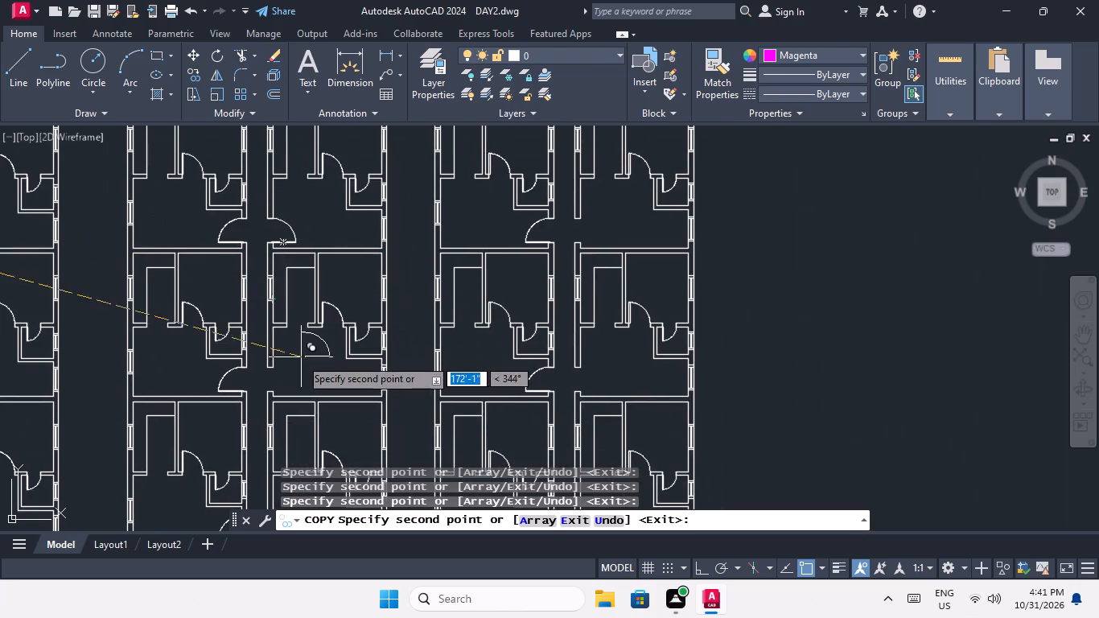
scroll(277, 397, up, 6)
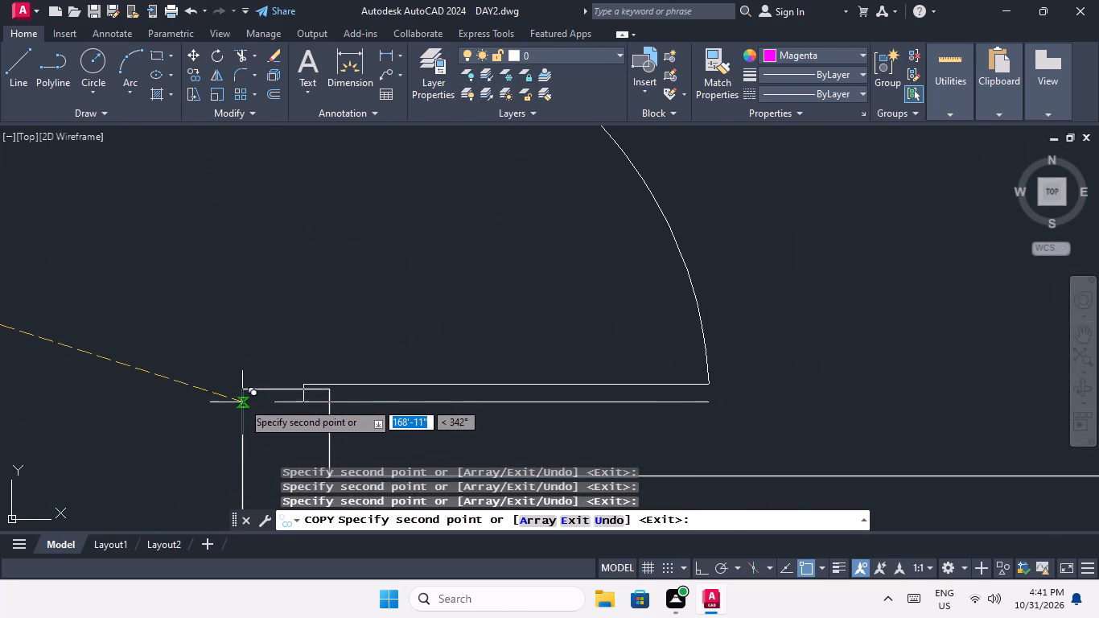
click(245, 387)
Place copies of the flipped door at the corridor-side lower jamb corners of the fourth block's third- and bottom-row right-unit openings.
scroll(257, 373, down, 5)
middle_drag(266, 386, 217, 254)
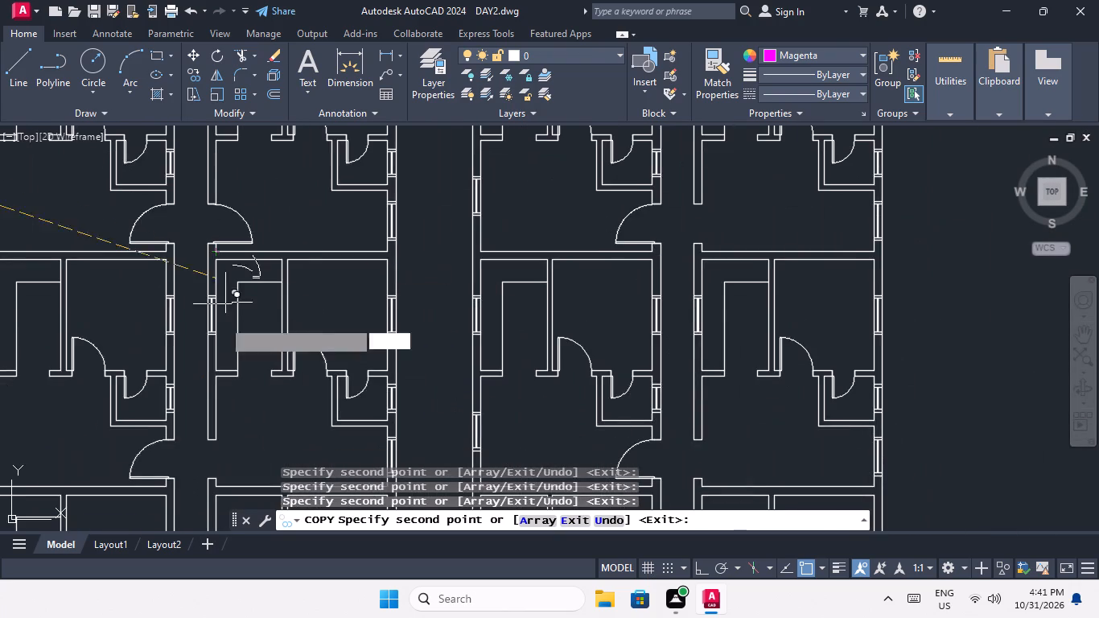
middle_drag(216, 385, 200, 266)
scroll(201, 336, up, 4)
middle_drag(175, 415, 183, 350)
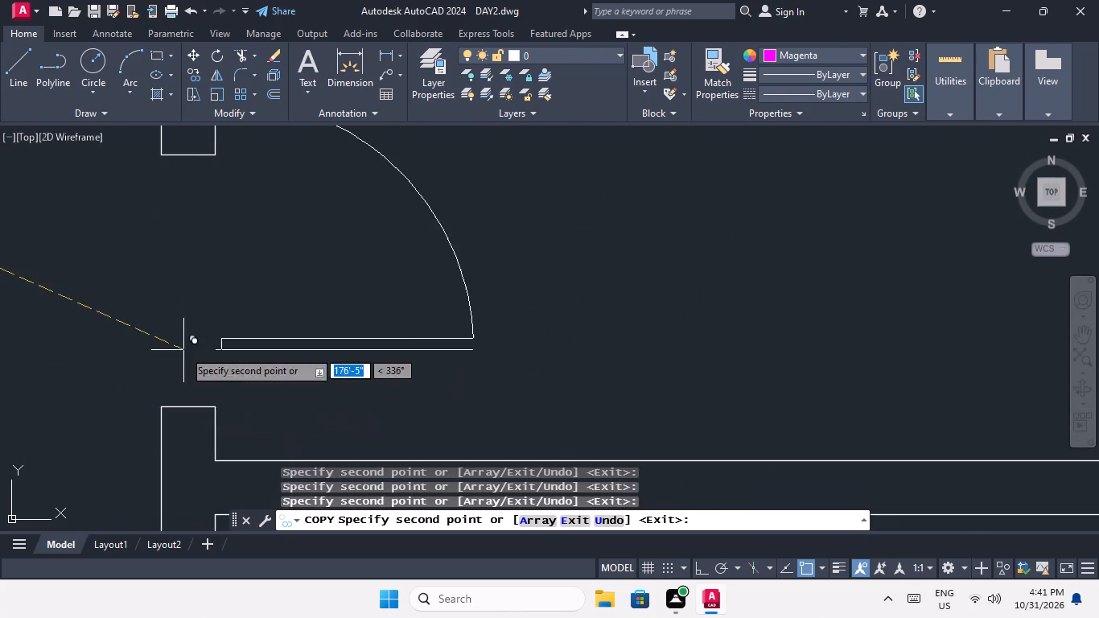
scroll(159, 434, up, 2)
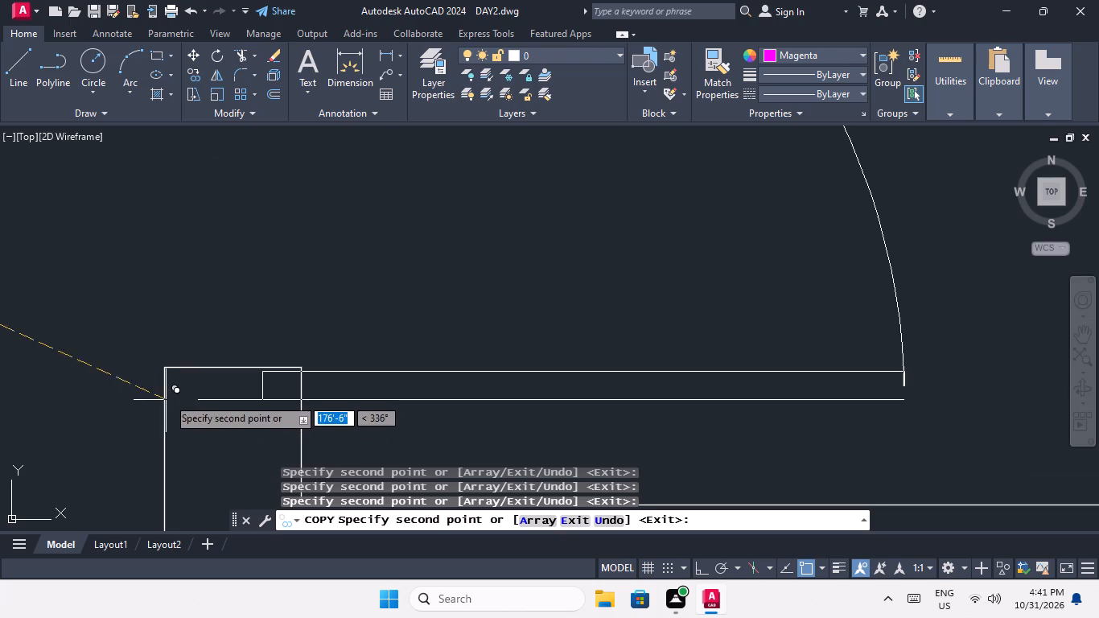
click(163, 364)
scroll(186, 328, down, 3)
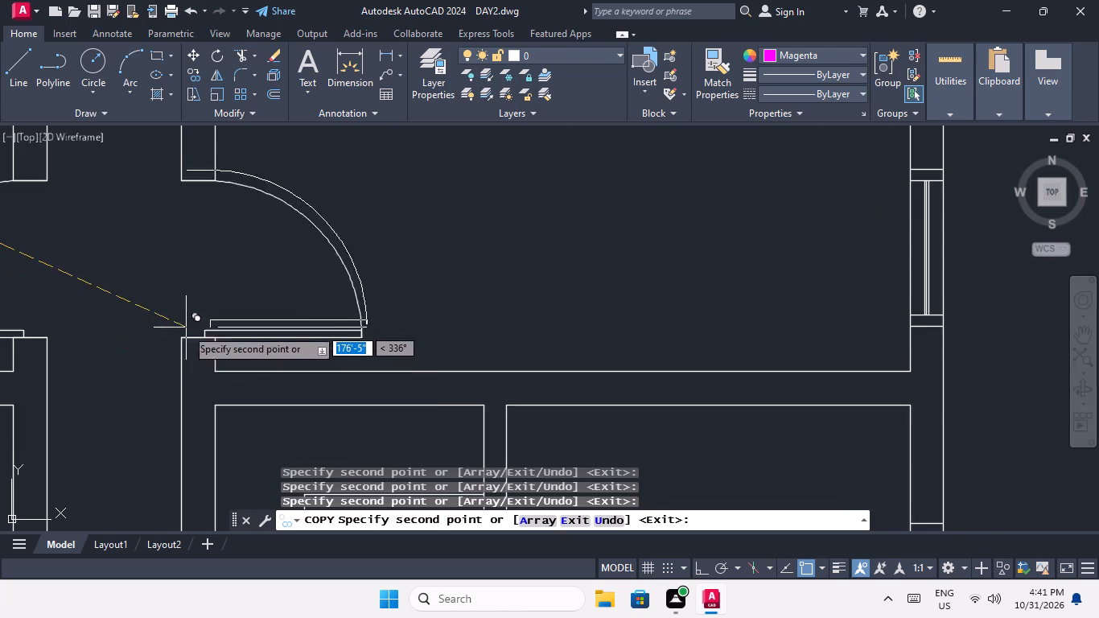
middle_drag(208, 377, 158, 249)
scroll(157, 287, down, 3)
middle_drag(145, 455, 111, 284)
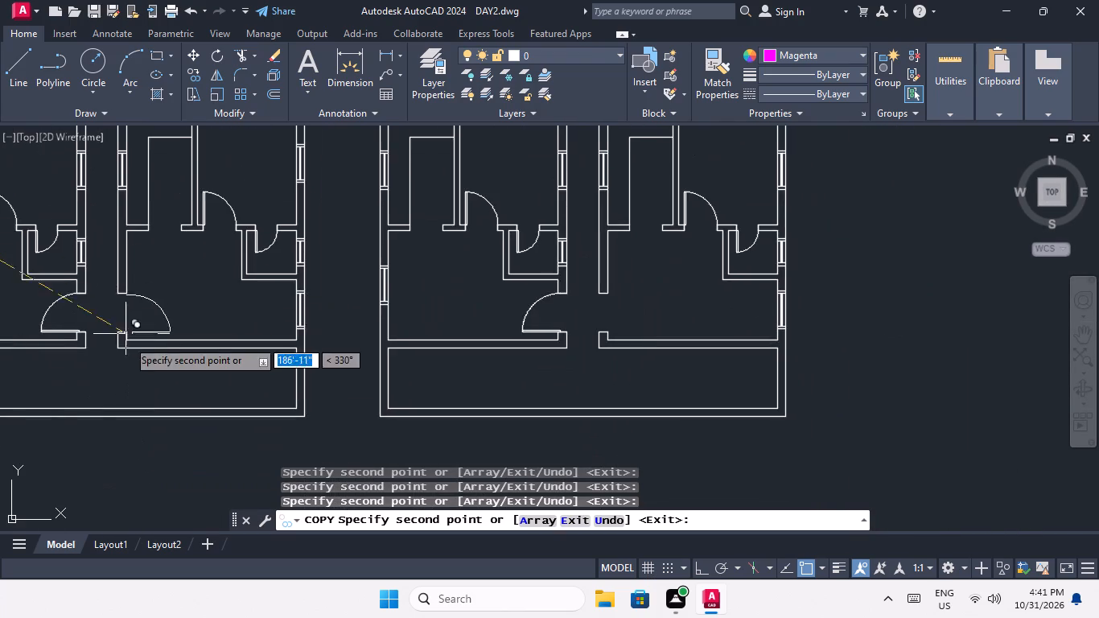
scroll(121, 336, up, 4)
click(100, 327)
Place copies of the flipped door at the corridor-side lower jamb corners of the fifth block's bottom- and third-row right-unit openings.
scroll(122, 313, down, 5)
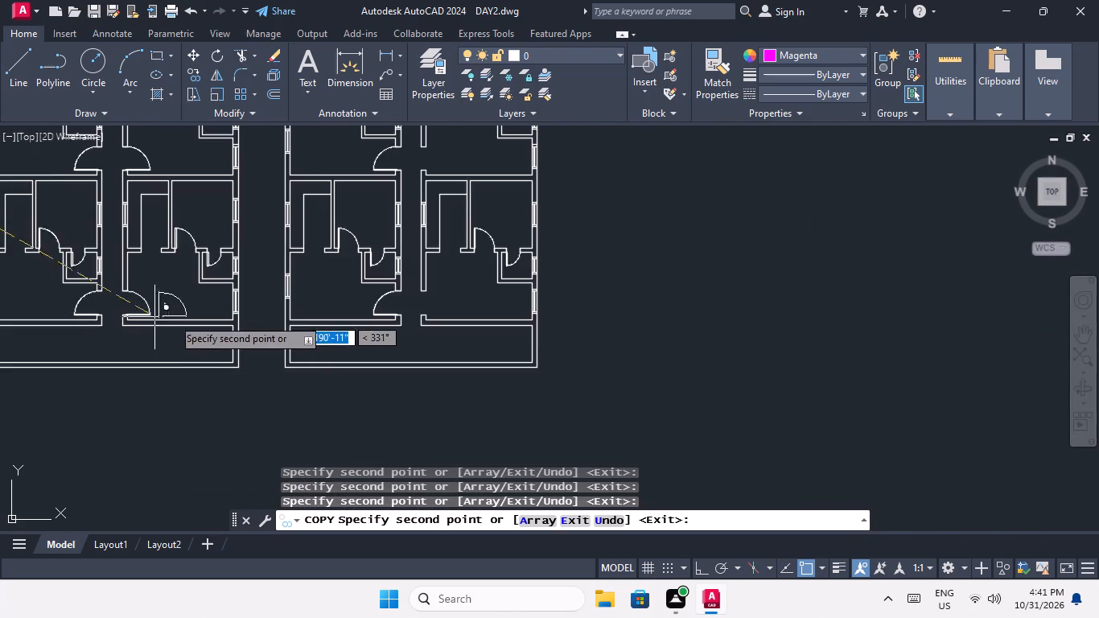
middle_drag(197, 316, 9, 358)
scroll(222, 336, up, 3)
scroll(221, 334, down, 1)
middle_drag(217, 333, 0, 183)
scroll(114, 231, down, 1)
middle_drag(117, 232, 405, 387)
scroll(317, 400, up, 2)
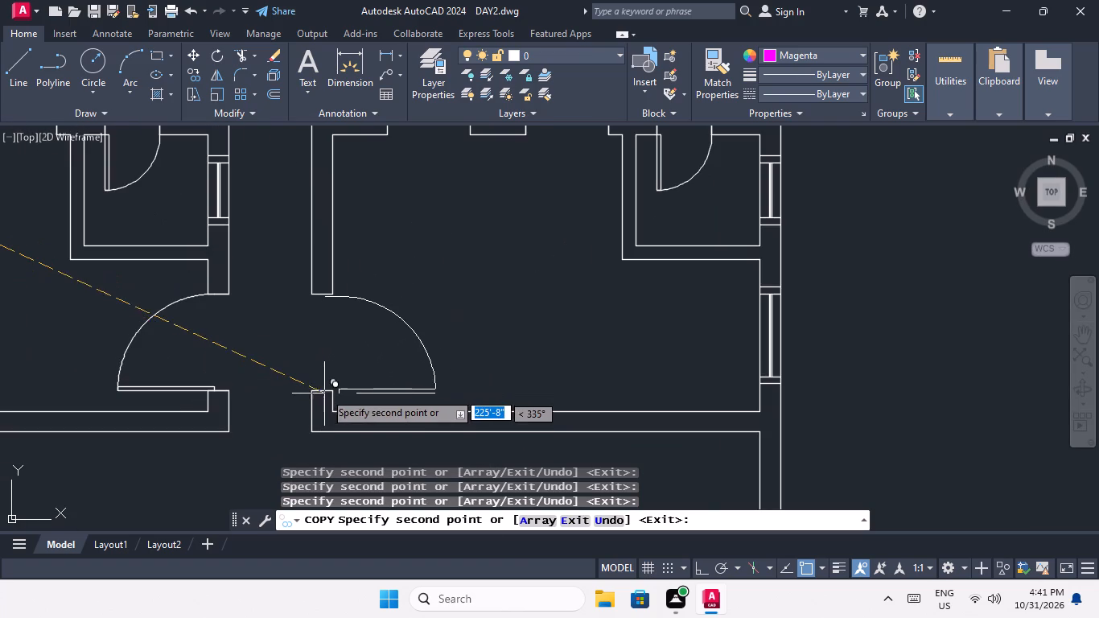
scroll(319, 386, up, 3)
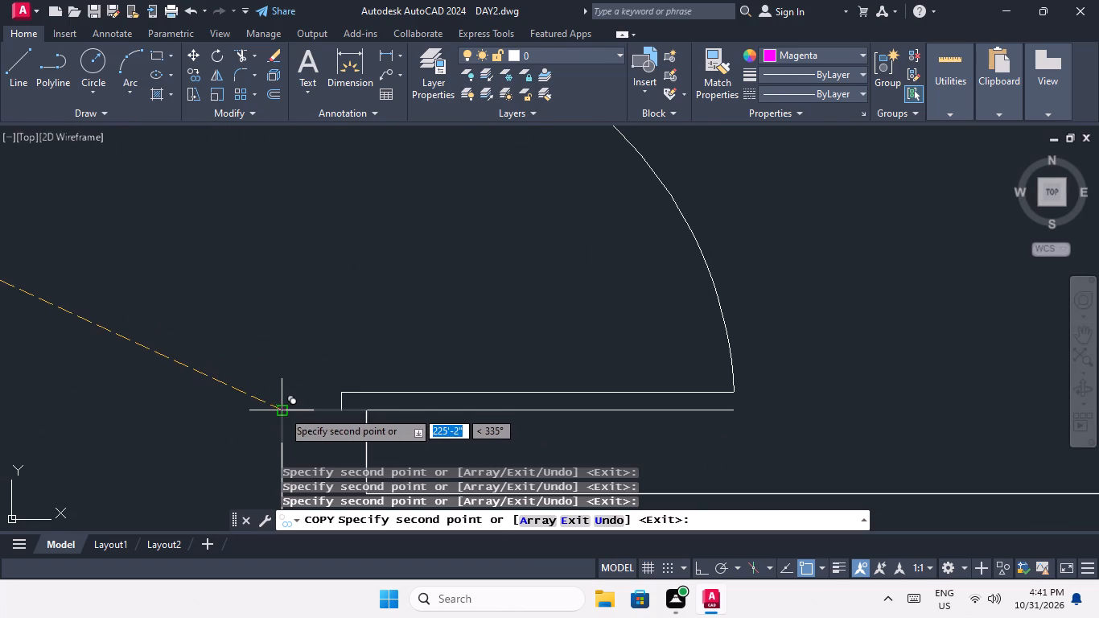
click(282, 410)
scroll(303, 360, down, 4)
middle_drag(364, 288, 323, 423)
scroll(332, 356, down, 3)
middle_drag(331, 356, 320, 420)
scroll(309, 373, up, 4)
scroll(255, 326, up, 3)
scroll(298, 344, down, 3)
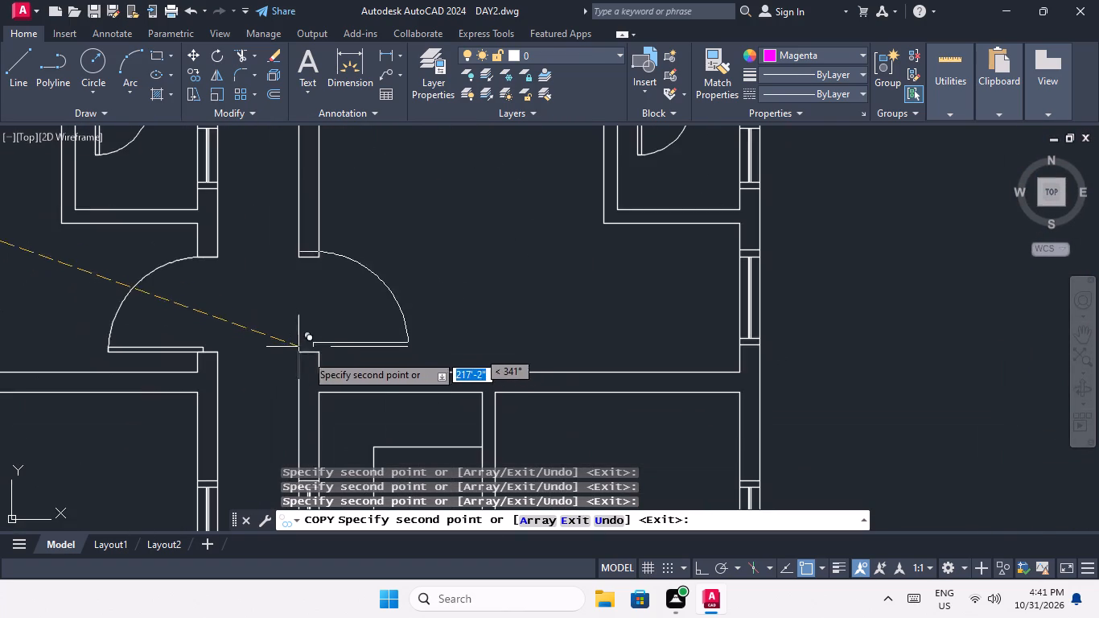
scroll(300, 349, up, 2)
click(293, 360)
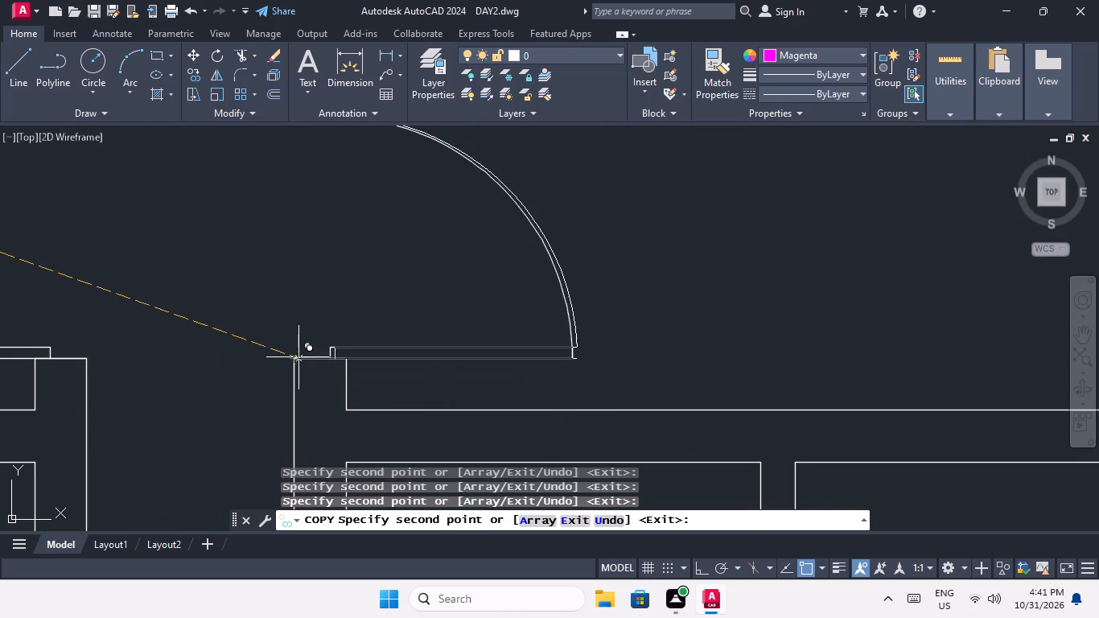
Place the last flipped door copies at the corridor-side lower jamb corners of the fifth block's second- and top-row right-unit openings.
scroll(303, 354, down, 5)
middle_drag(344, 365, 303, 470)
scroll(257, 316, up, 4)
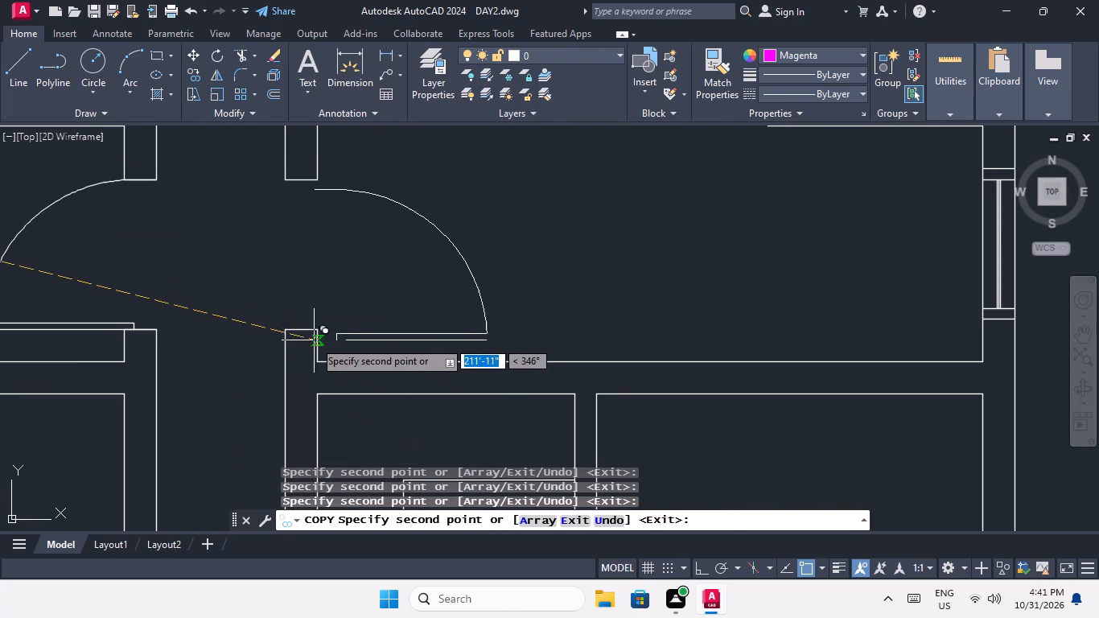
click(282, 326)
scroll(295, 315, down, 3)
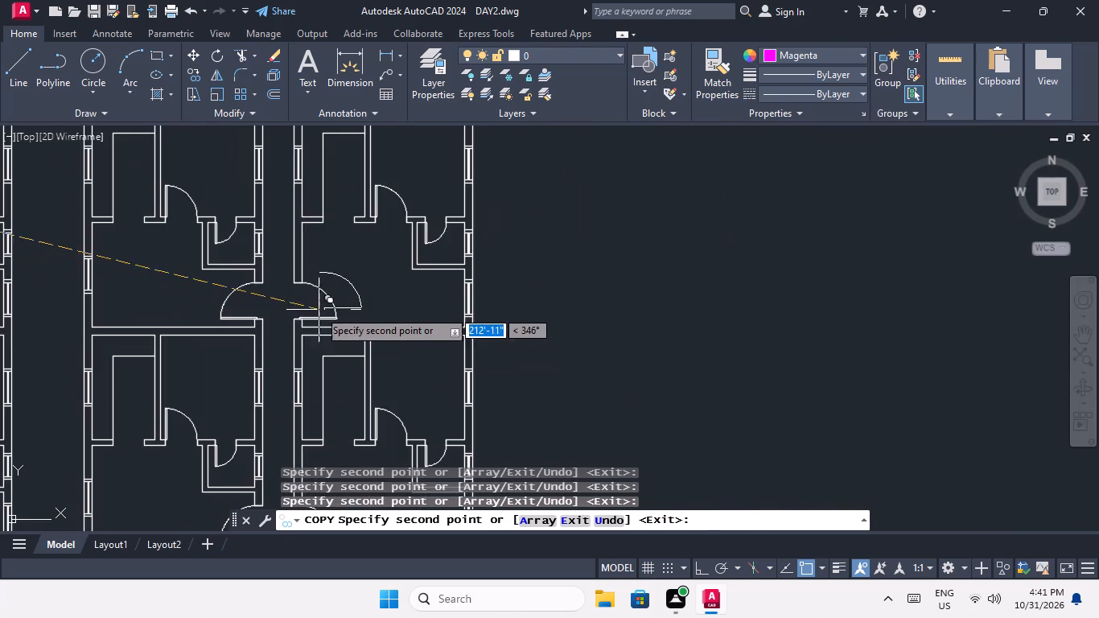
middle_drag(323, 292, 255, 434)
scroll(227, 222, up, 3)
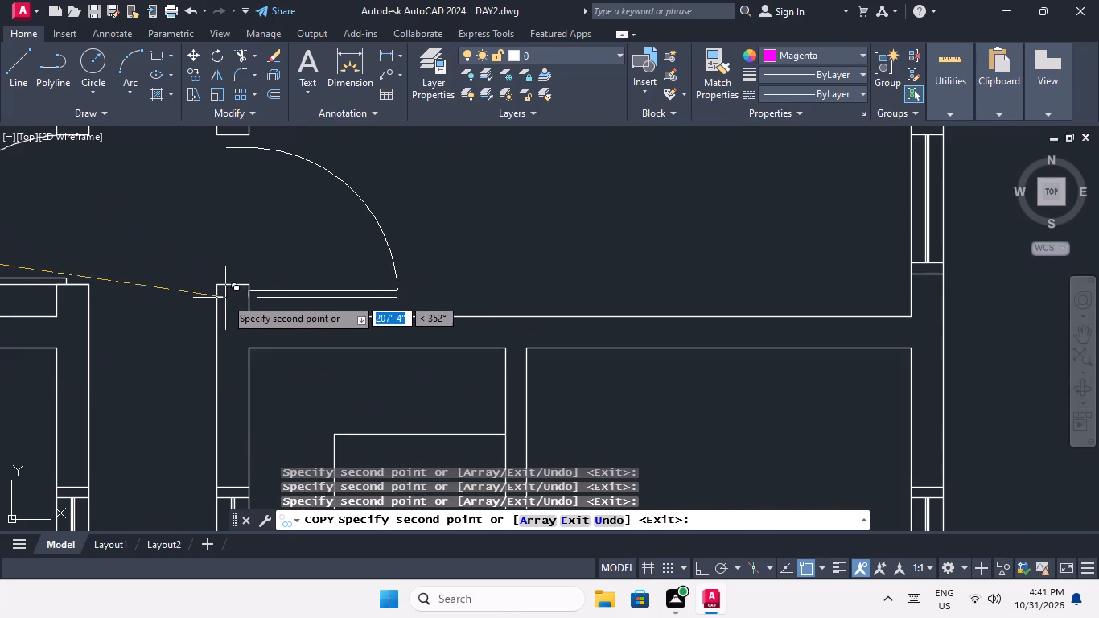
click(216, 284)
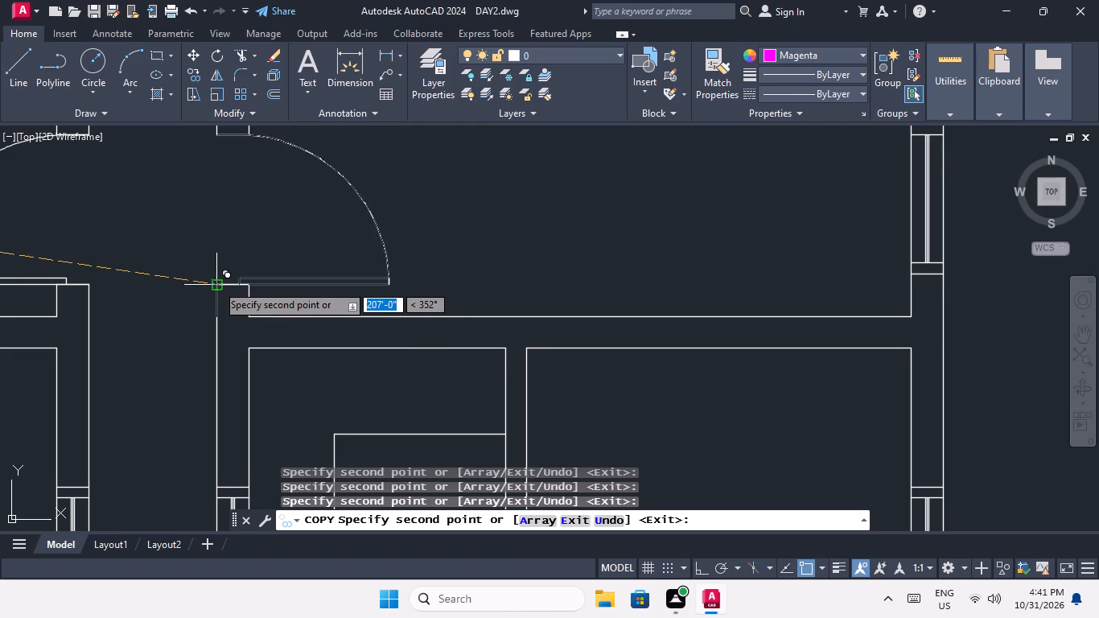
scroll(247, 270, down, 5)
middle_drag(272, 274, 296, 278)
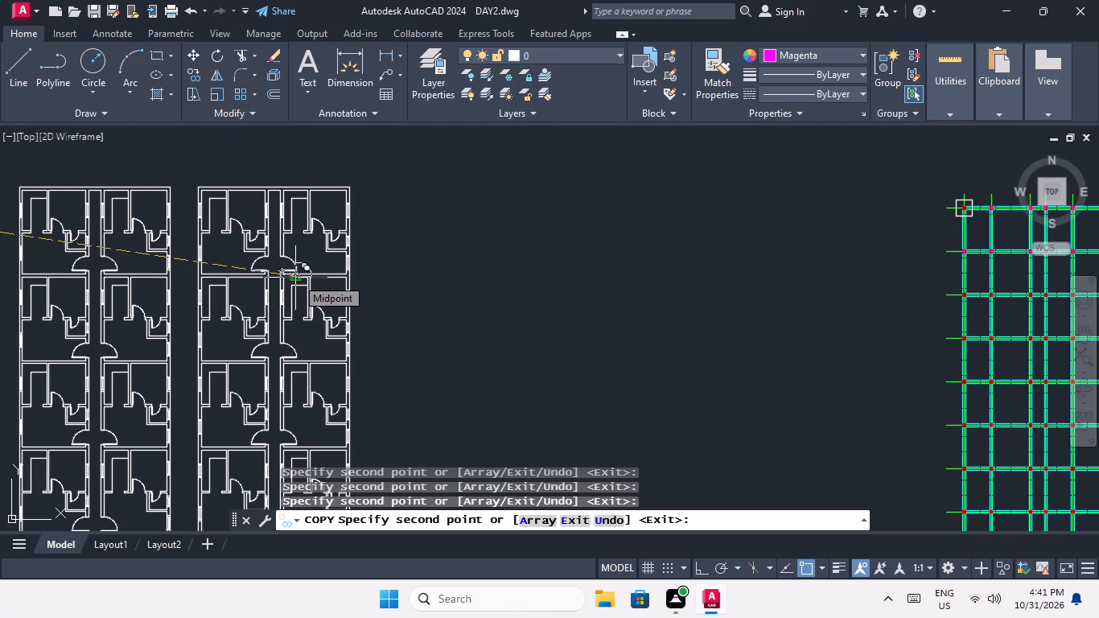
key(Escape)
key(Escape)
key(Escape)
key(Escape)
key(Escape)
key(Escape)
key(Escape)
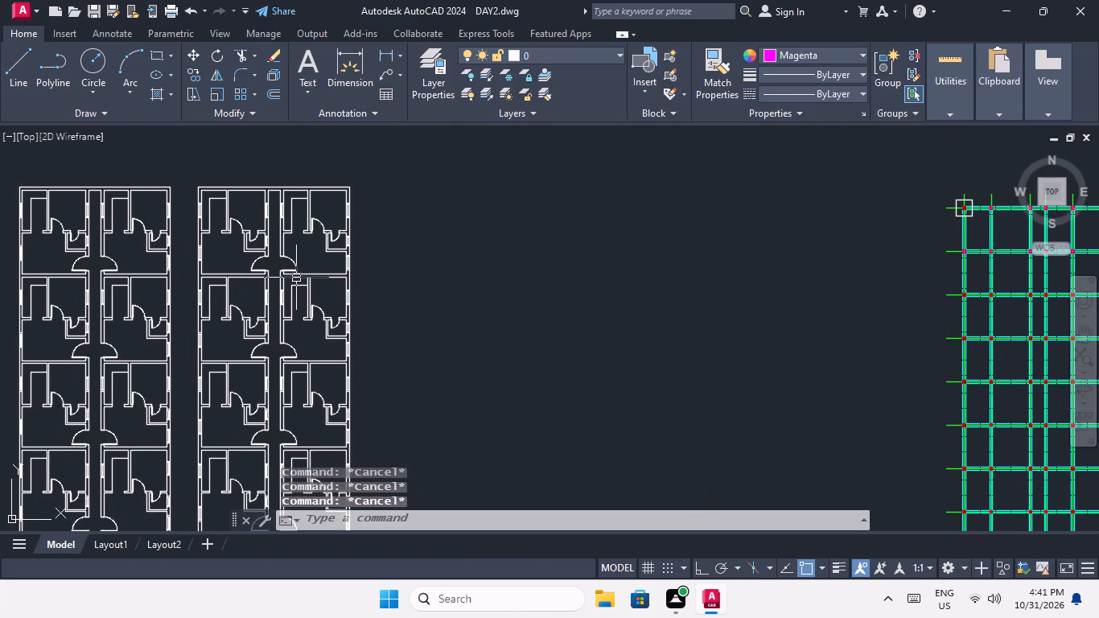
key(Escape)
key(Escape)
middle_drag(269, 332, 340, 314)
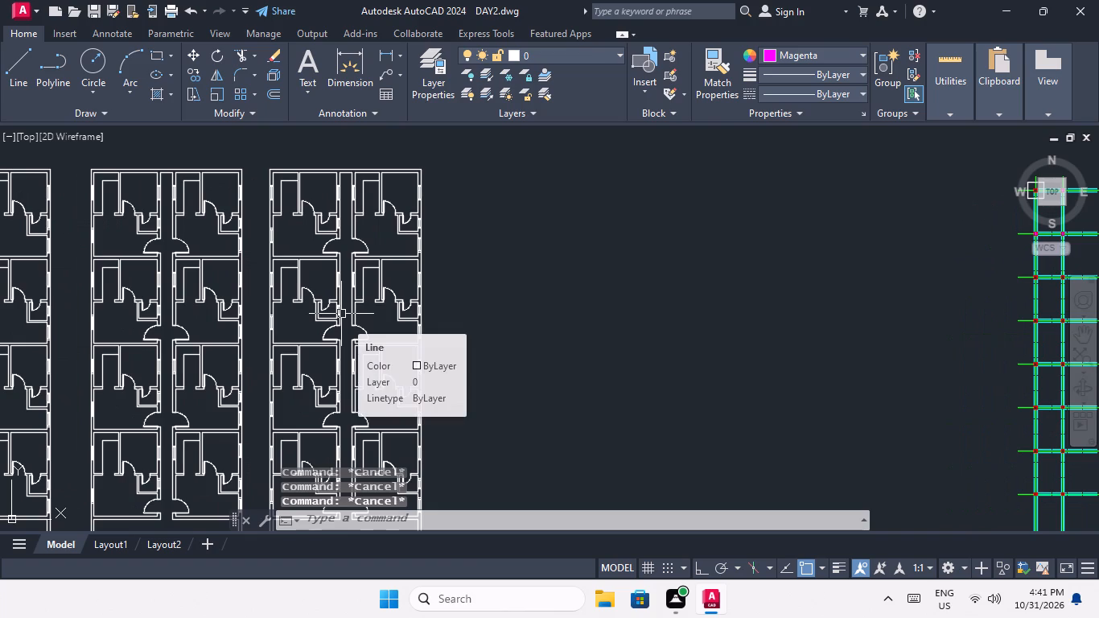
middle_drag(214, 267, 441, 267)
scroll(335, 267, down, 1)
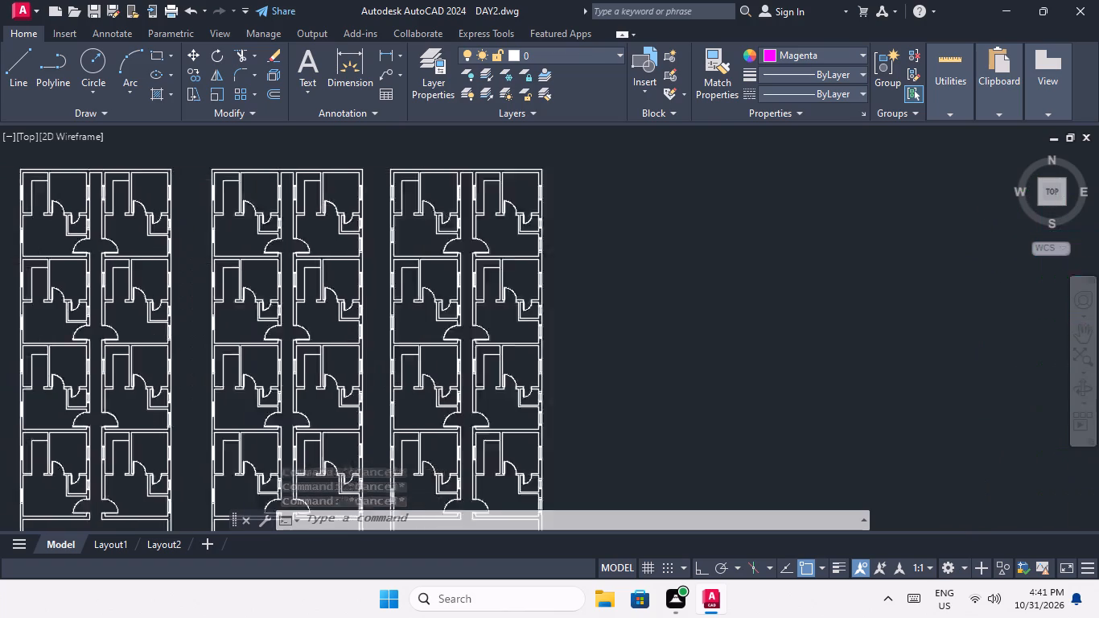
Copy the spare flipped door by its hinge corner to the corridor-side lower jamb corner of the leftmost building's second-row right-room opening.
middle_drag(441, 267, 541, 267)
scroll(578, 256, down, 1)
scroll(278, 202, up, 5)
drag(334, 195, 291, 265)
click(201, 310)
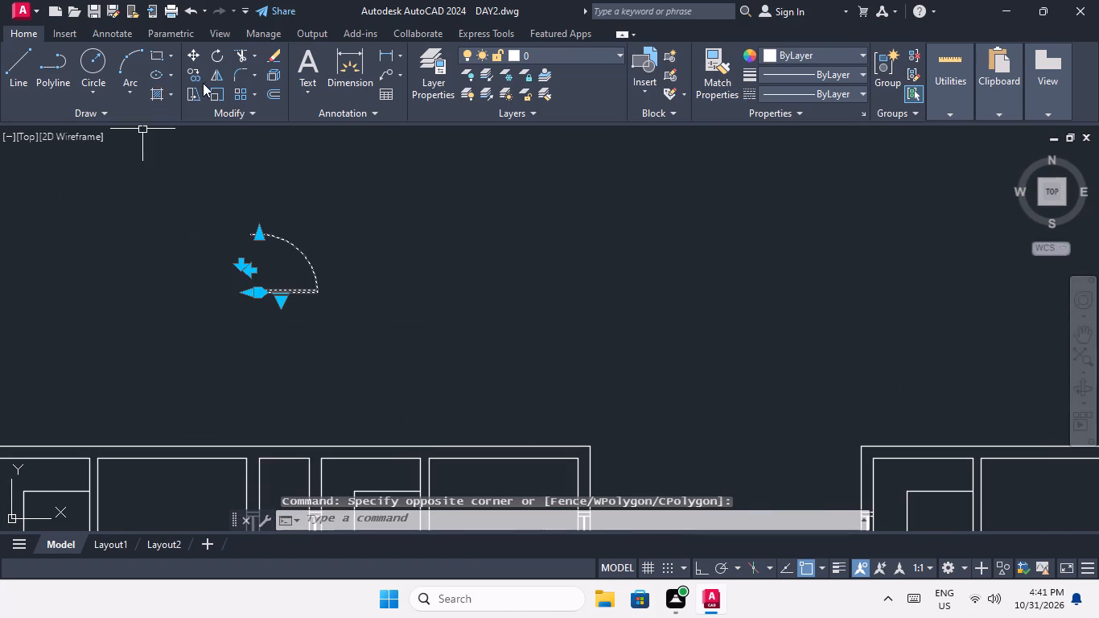
click(193, 72)
scroll(247, 296, up, 3)
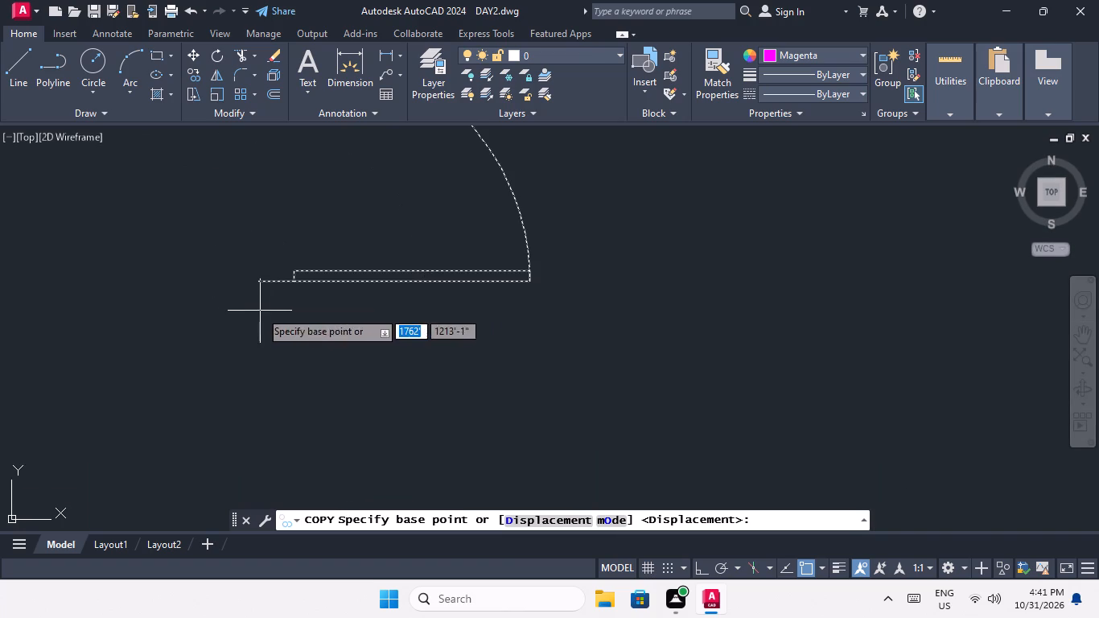
click(257, 281)
scroll(255, 280, down, 4)
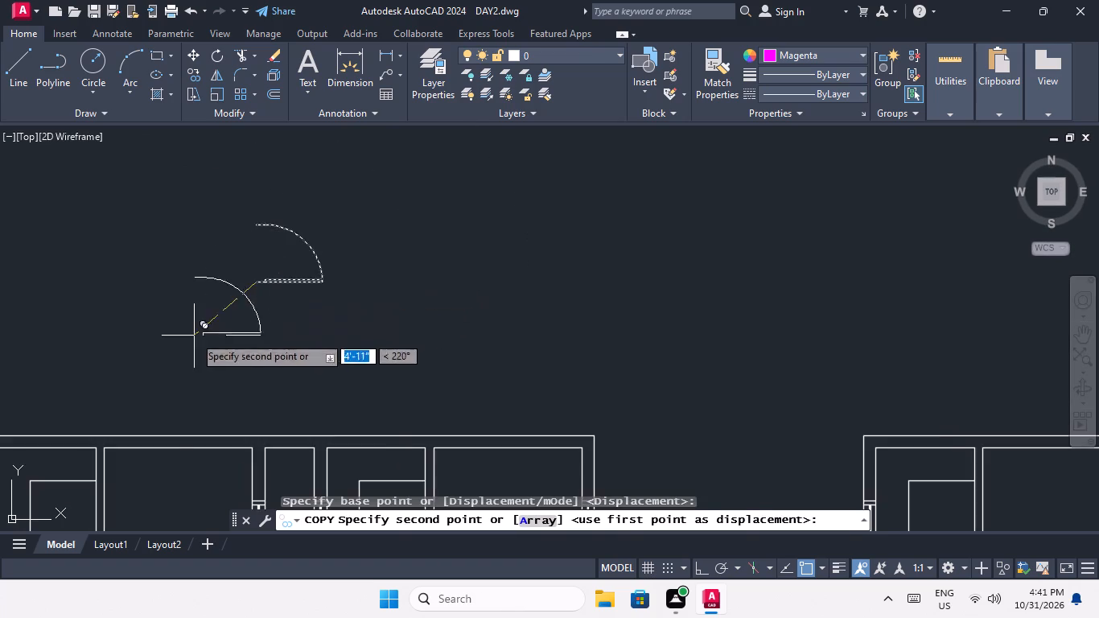
middle_drag(194, 336, 625, 239)
scroll(585, 238, down, 3)
scroll(428, 383, up, 4)
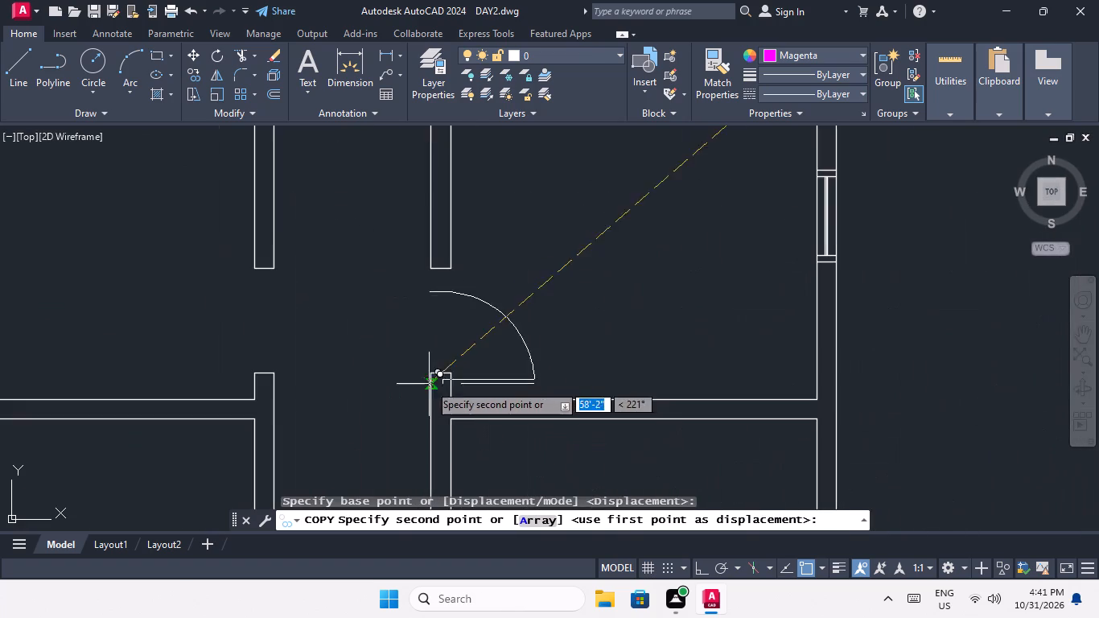
scroll(438, 376, up, 2)
click(417, 371)
Place another copy of the flipped door at the corridor-side lower jamb corner of the leftmost building's top-row right-room opening.
scroll(430, 364, down, 4)
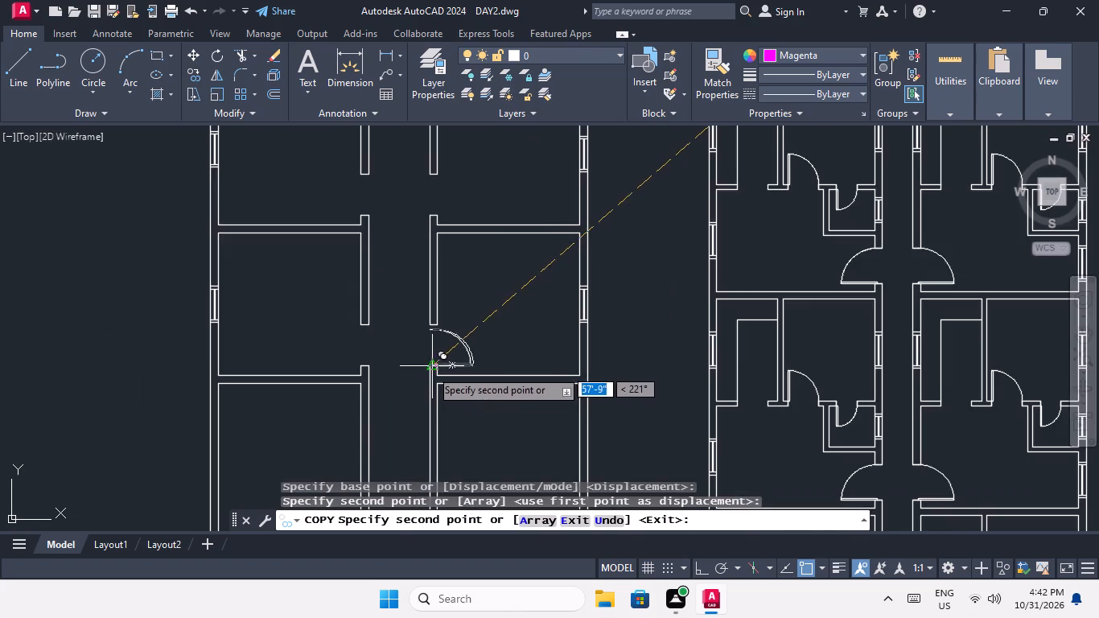
middle_drag(395, 325, 376, 452)
scroll(414, 338, up, 3)
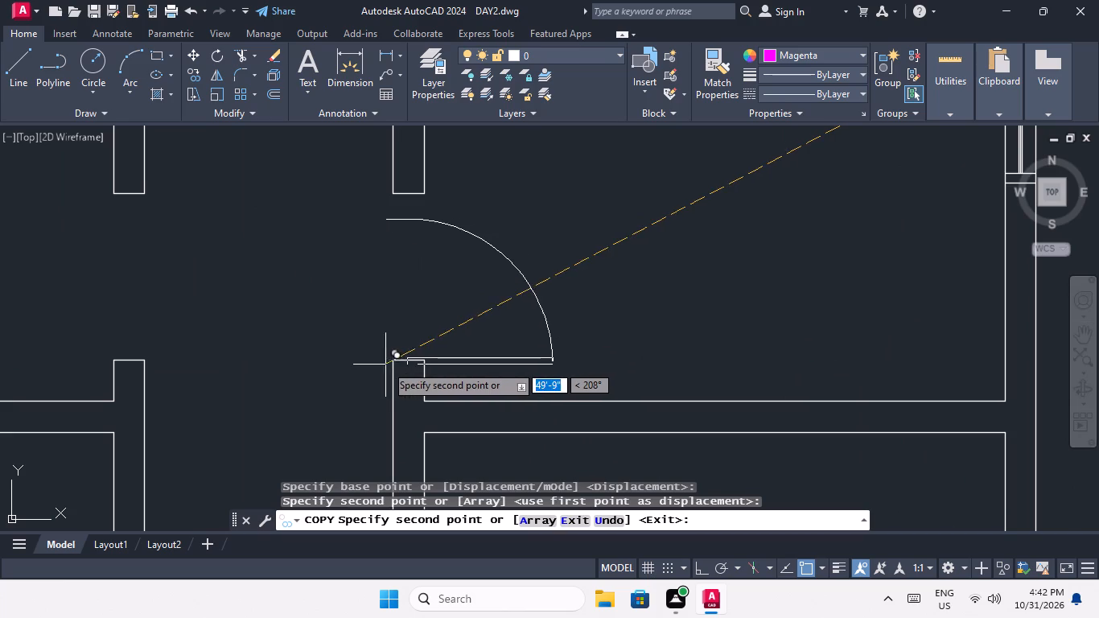
click(393, 360)
scroll(409, 325, down, 5)
middle_drag(378, 376, 330, 281)
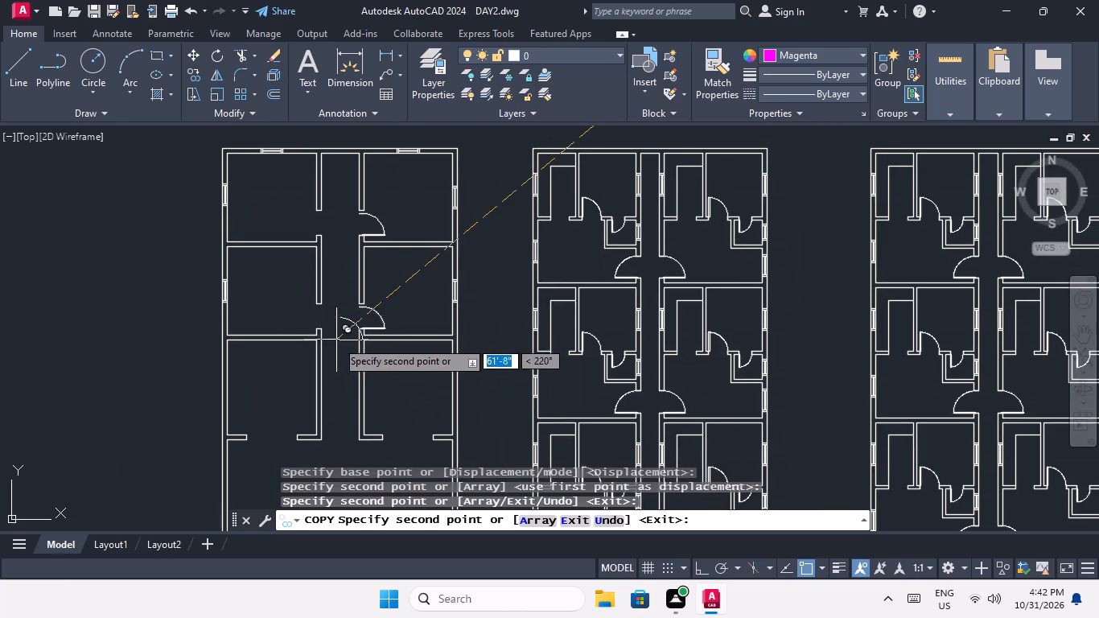
key(Escape)
Flip the spare door above the blocks horizontally so its leaf extends to the left of the hinge corner.
scroll(380, 310, down, 2)
middle_drag(385, 309, 323, 338)
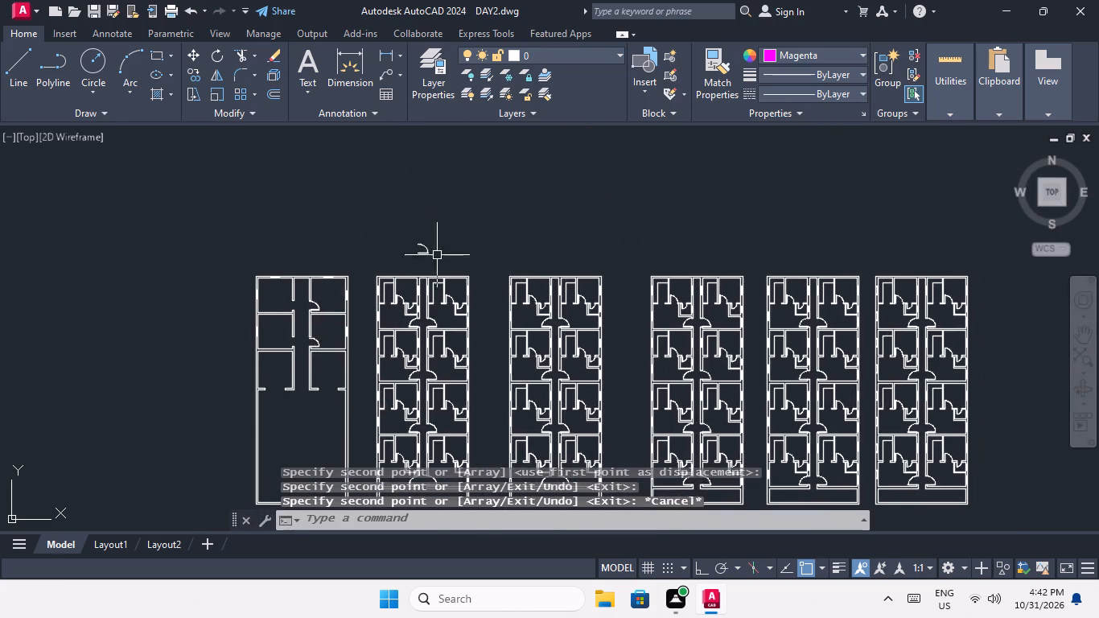
scroll(437, 255, up, 3)
drag(457, 193, 370, 254)
click(355, 259)
scroll(350, 241, up, 1)
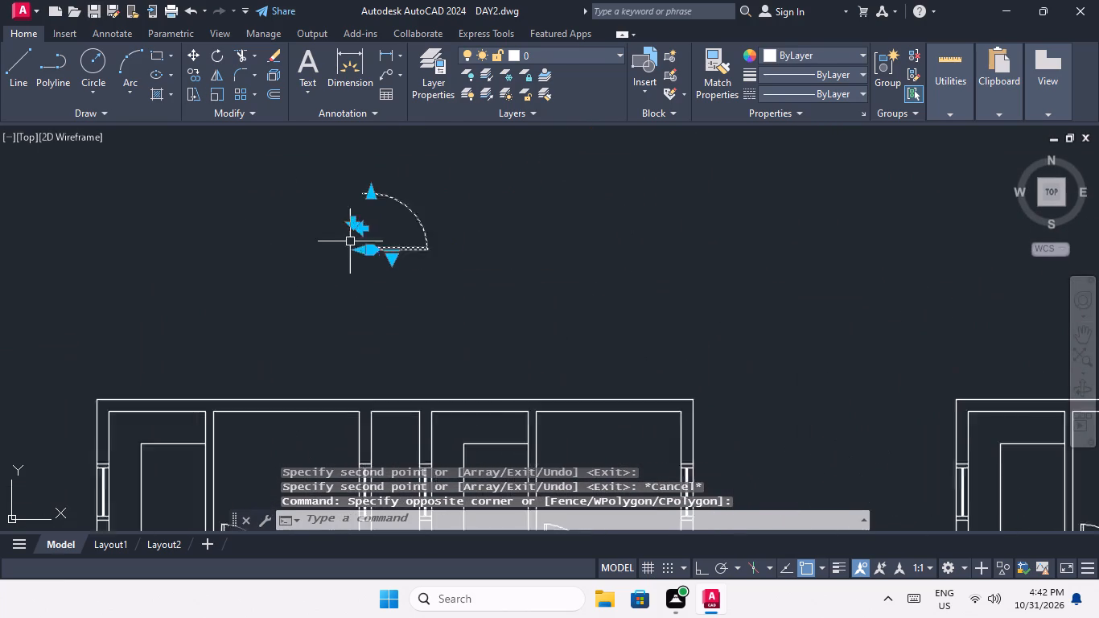
scroll(350, 242, up, 2)
click(380, 212)
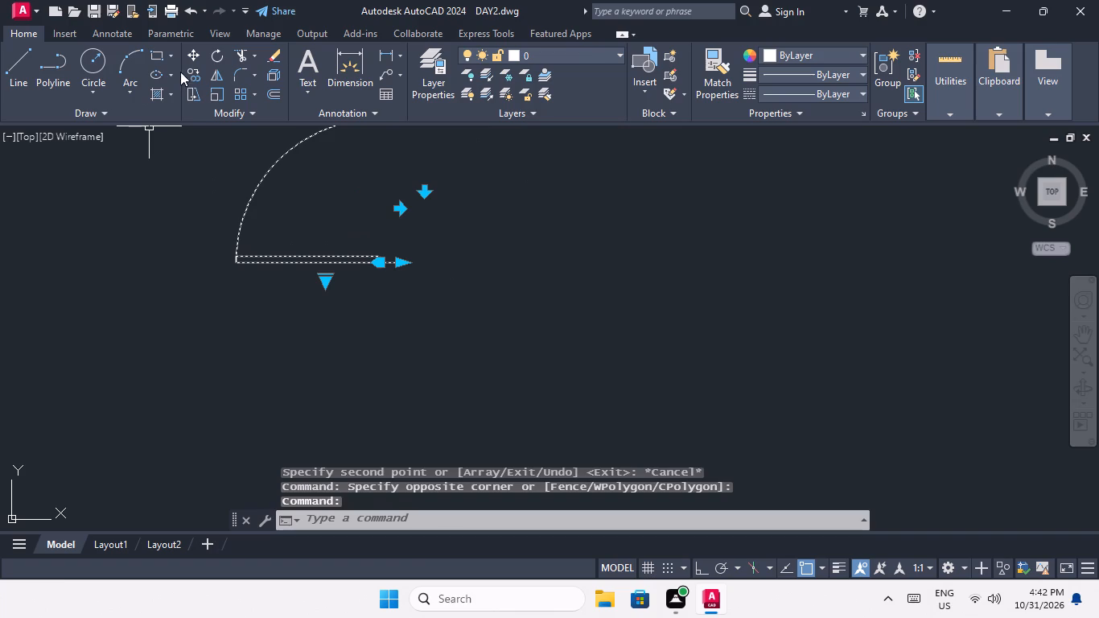
Copy the left-facing spare door by its hinge corner to the corridor-side lower jamb corner of the leftmost building's second-row left-room opening.
click(199, 72)
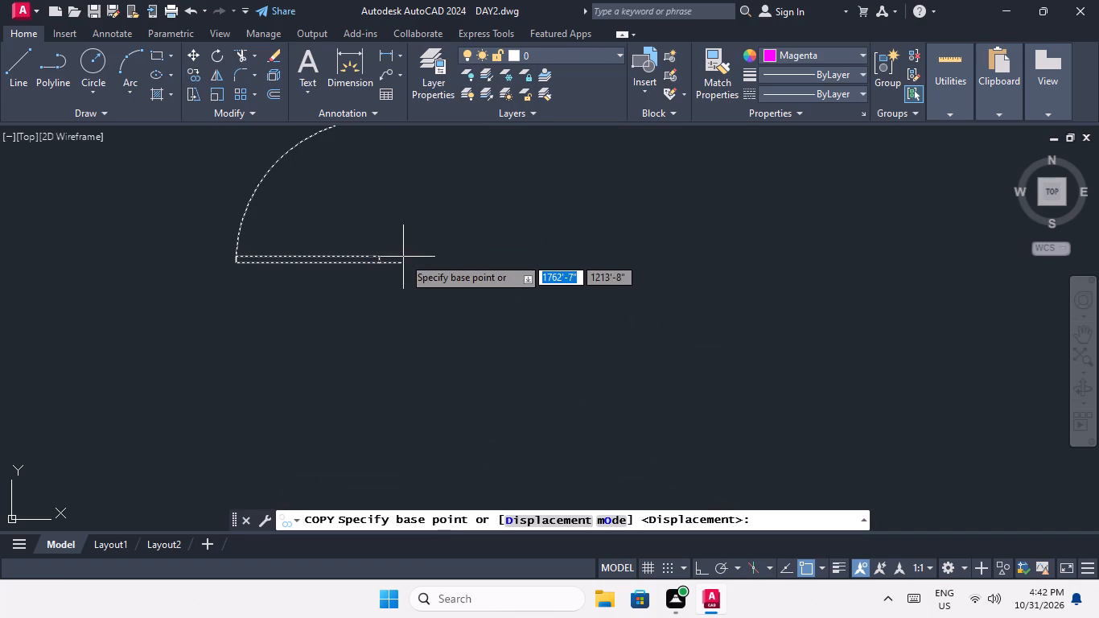
click(401, 262)
scroll(409, 244, down, 4)
middle_drag(386, 265, 335, 200)
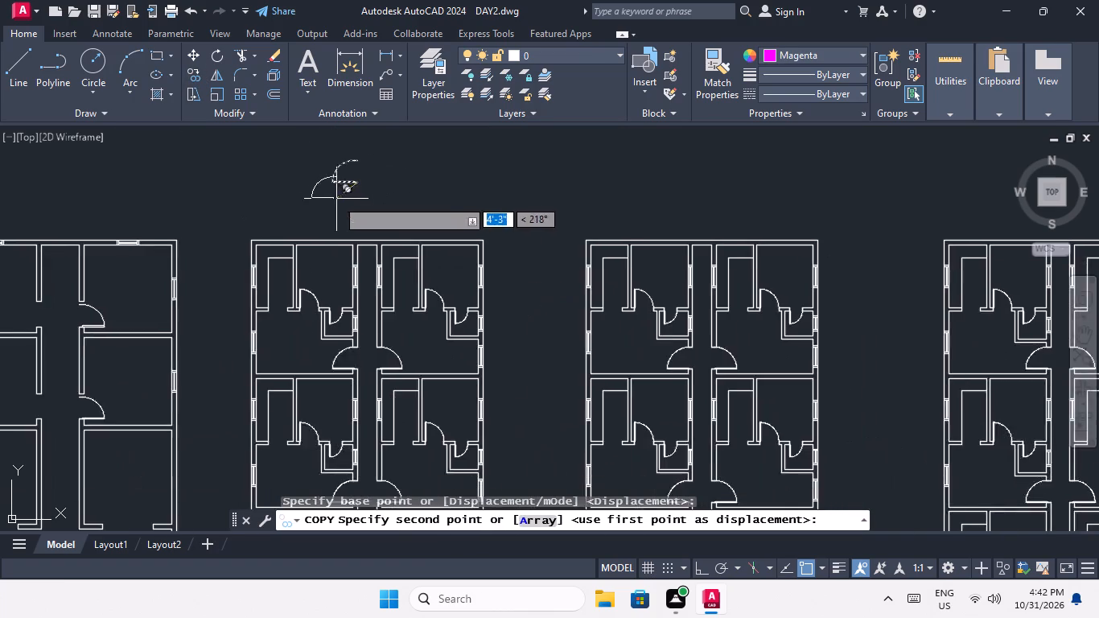
scroll(339, 207, down, 2)
middle_drag(238, 360, 359, 342)
scroll(331, 309, up, 3)
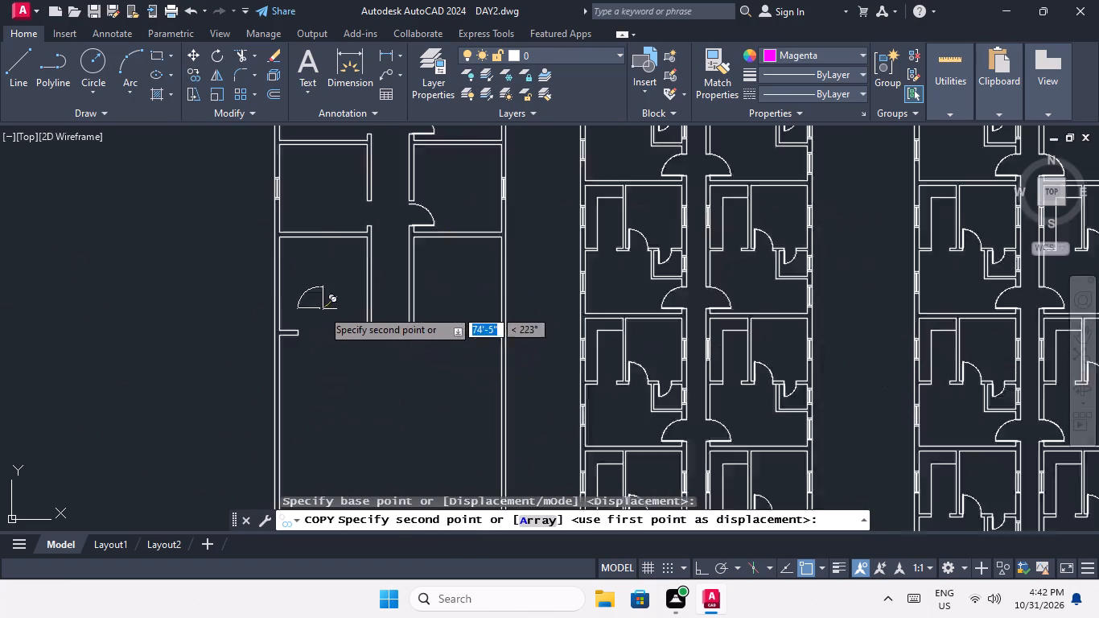
scroll(321, 309, up, 1)
middle_drag(335, 304, 303, 479)
scroll(411, 253, up, 3)
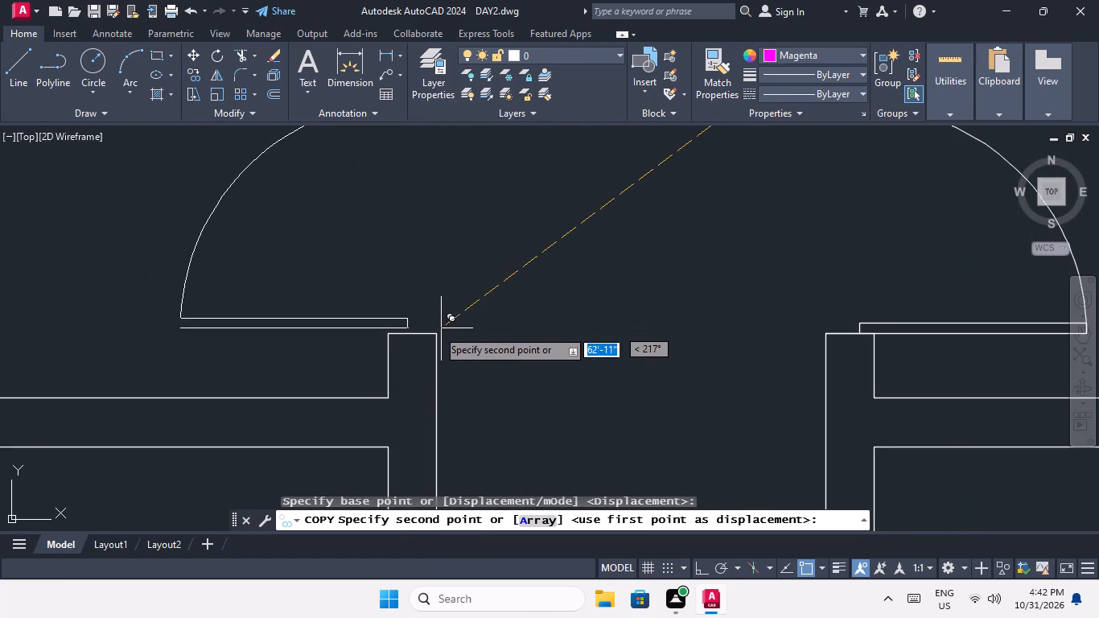
click(437, 334)
Place another copy of the left-facing door at the corridor-side lower jamb corner of the leftmost building's top-row left-room opening.
scroll(439, 299, down, 3)
middle_drag(428, 322, 329, 463)
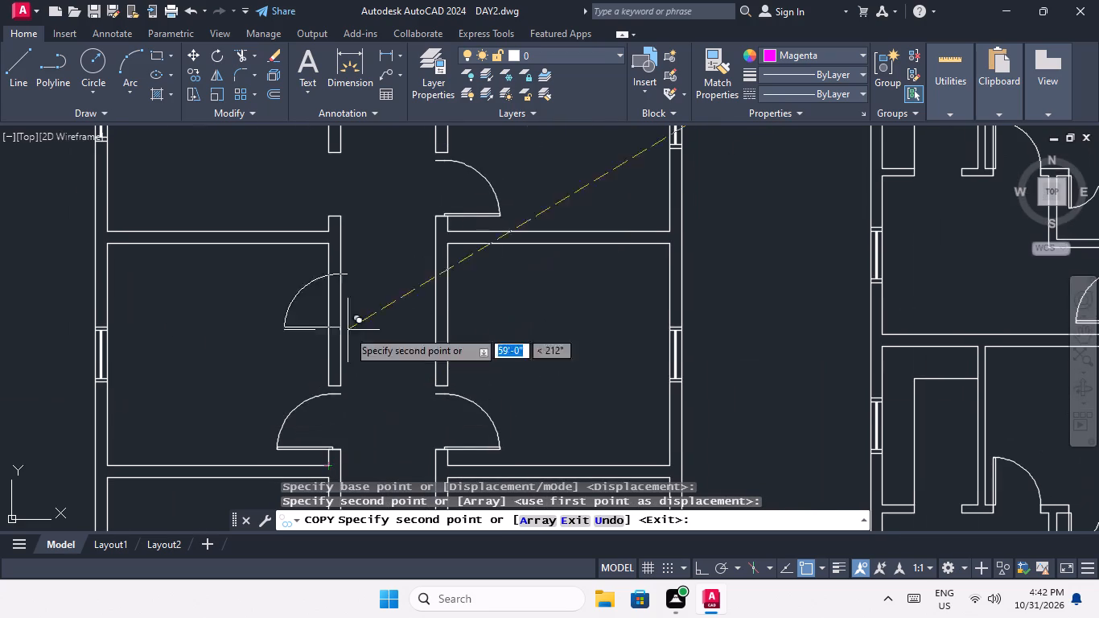
scroll(324, 202, up, 4)
click(426, 311)
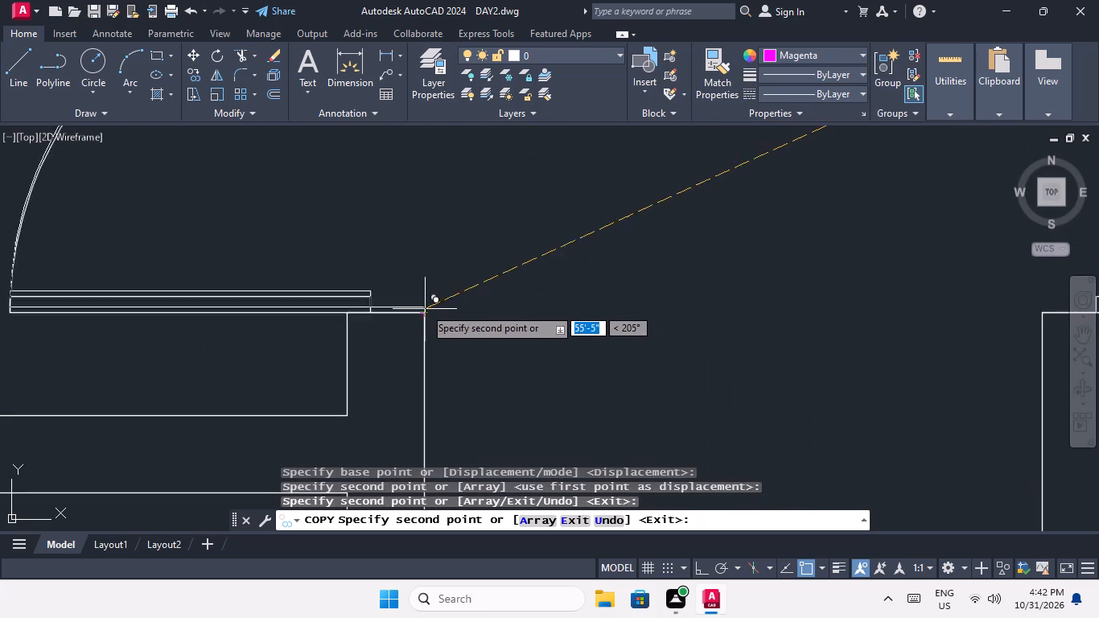
scroll(434, 284, down, 5)
key(Escape)
Erase the spare door standing above the building blocks.
middle_drag(451, 308, 373, 196)
scroll(348, 228, down, 4)
middle_drag(360, 298, 224, 333)
scroll(306, 213, up, 3)
drag(437, 163, 354, 232)
click(348, 231)
key(Delete)
scroll(348, 231, down, 3)
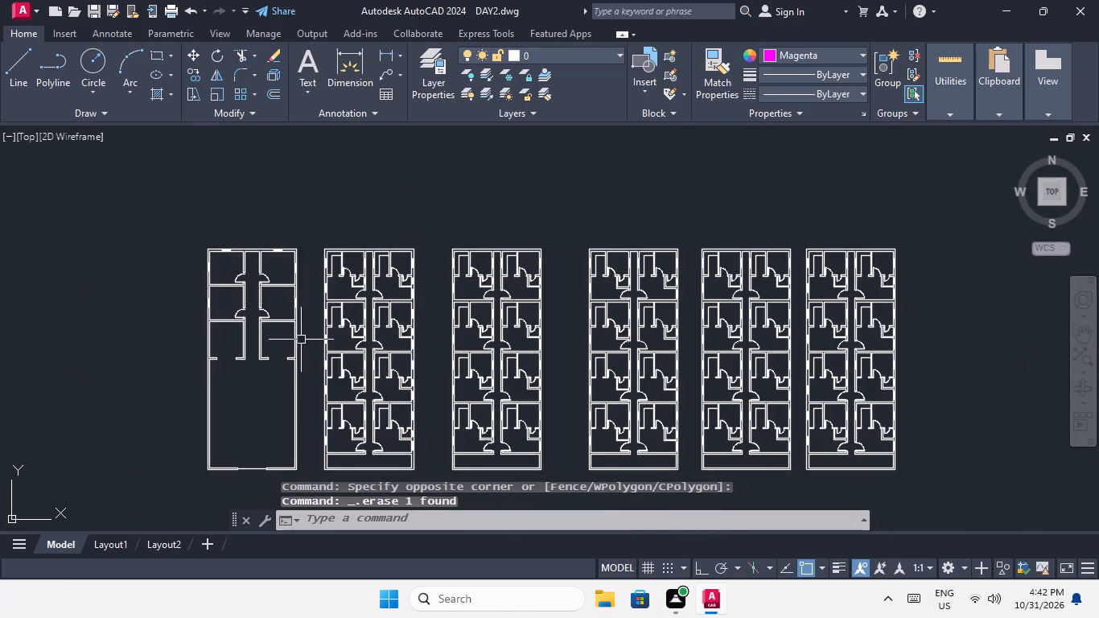
middle_drag(299, 339, 323, 273)
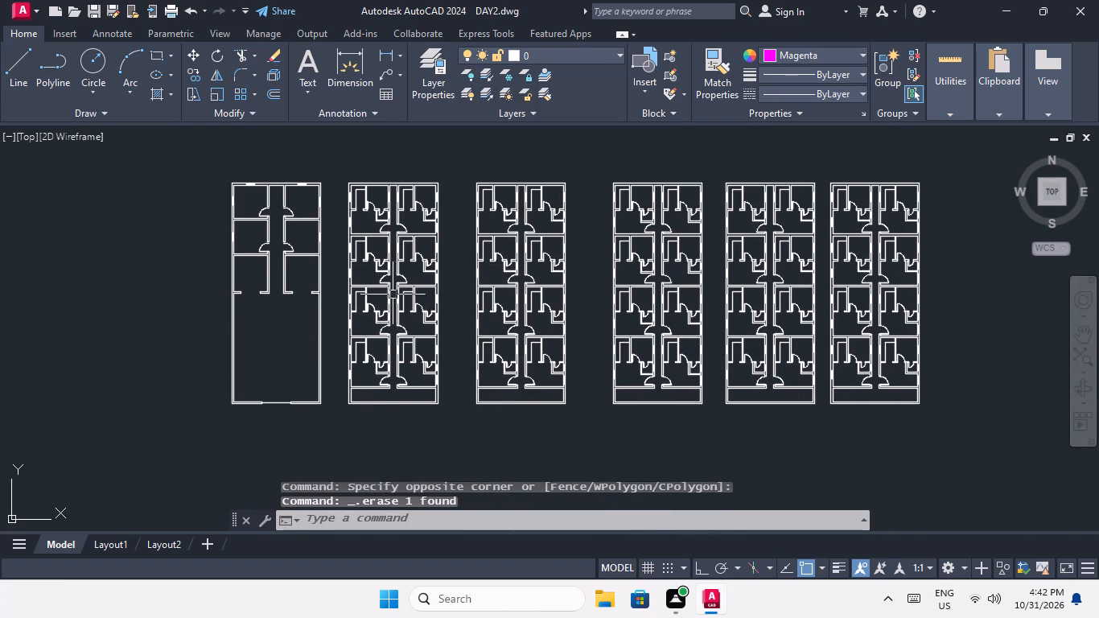
key(Escape)
key(Escape)
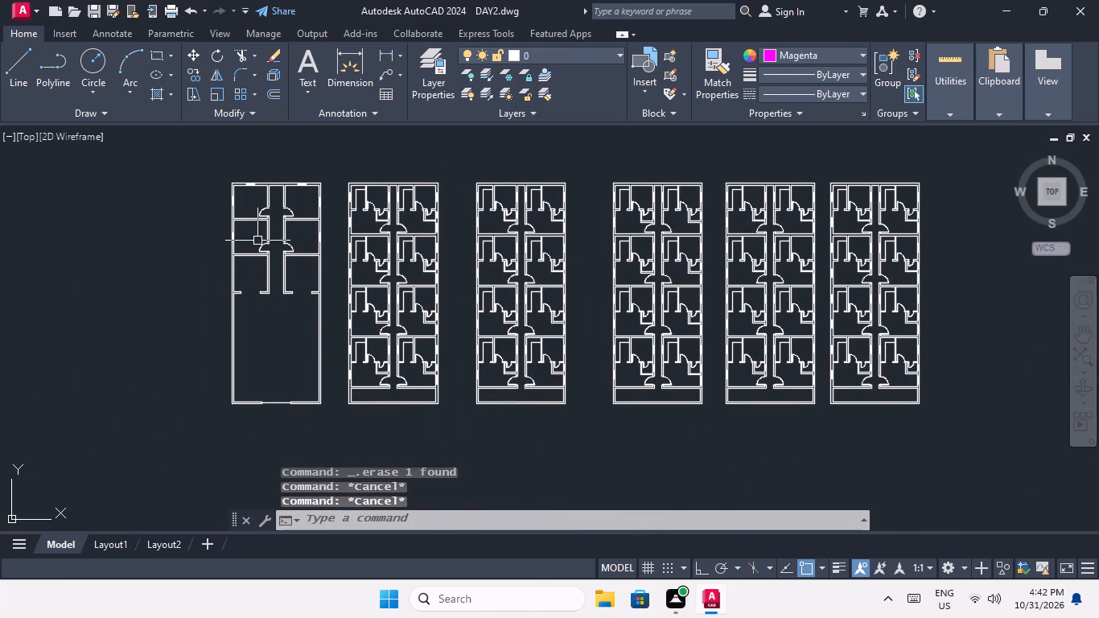
With ortho on, scale the leftmost building's second-row left-room door by reference from its lower jamb corner to the 4'-0" opening's upper jamb corner.
scroll(256, 248, up, 5)
middle_drag(368, 251, 328, 354)
drag(296, 328, 255, 323)
click(245, 306)
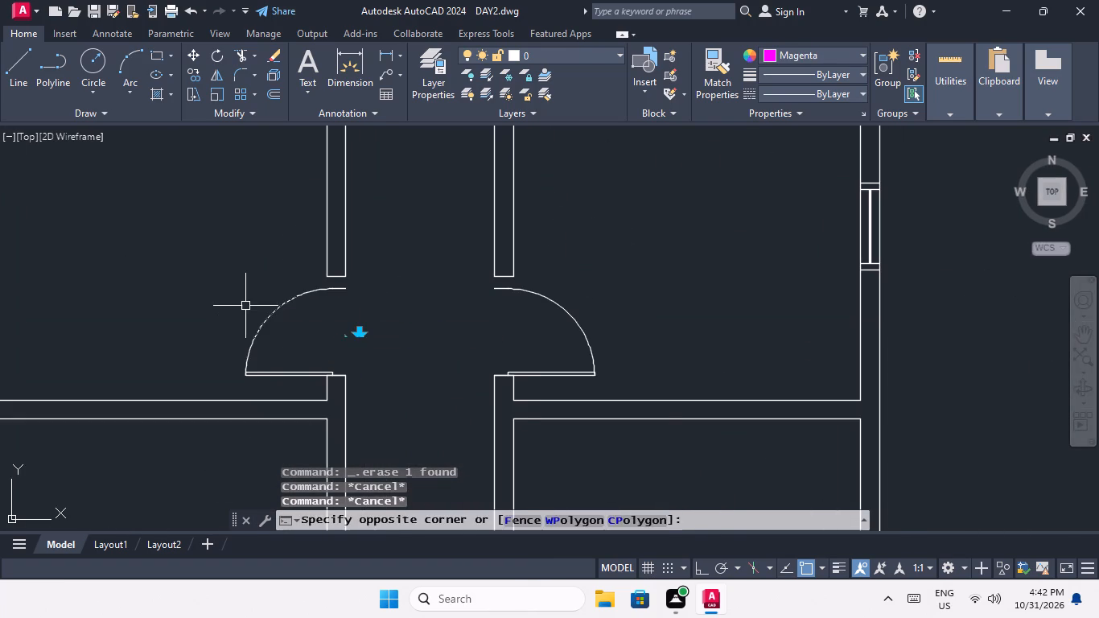
click(212, 93)
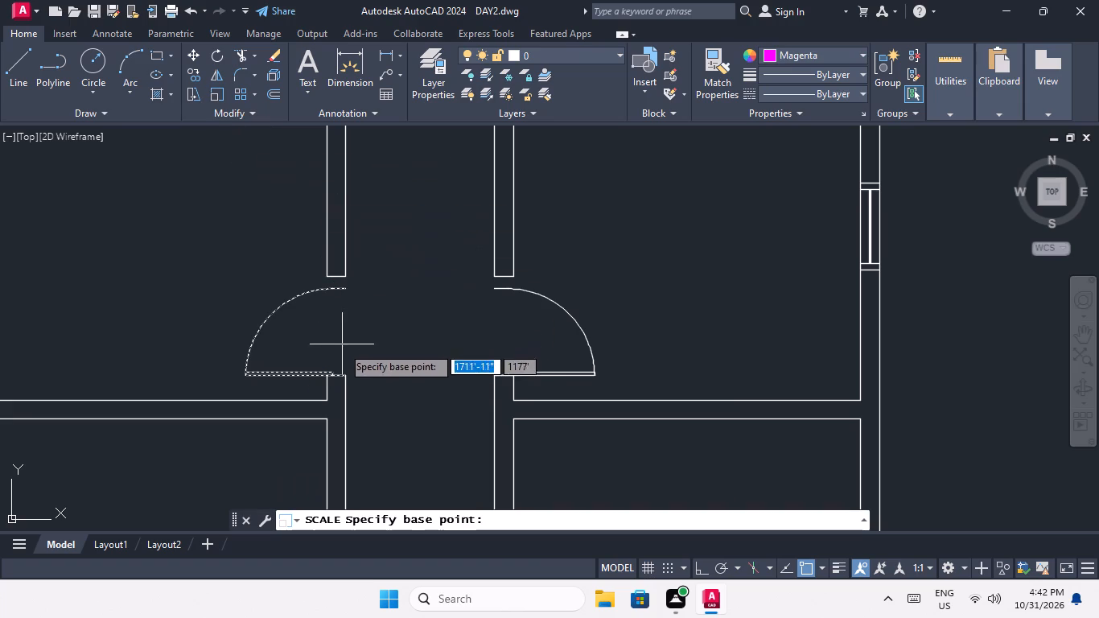
click(346, 375)
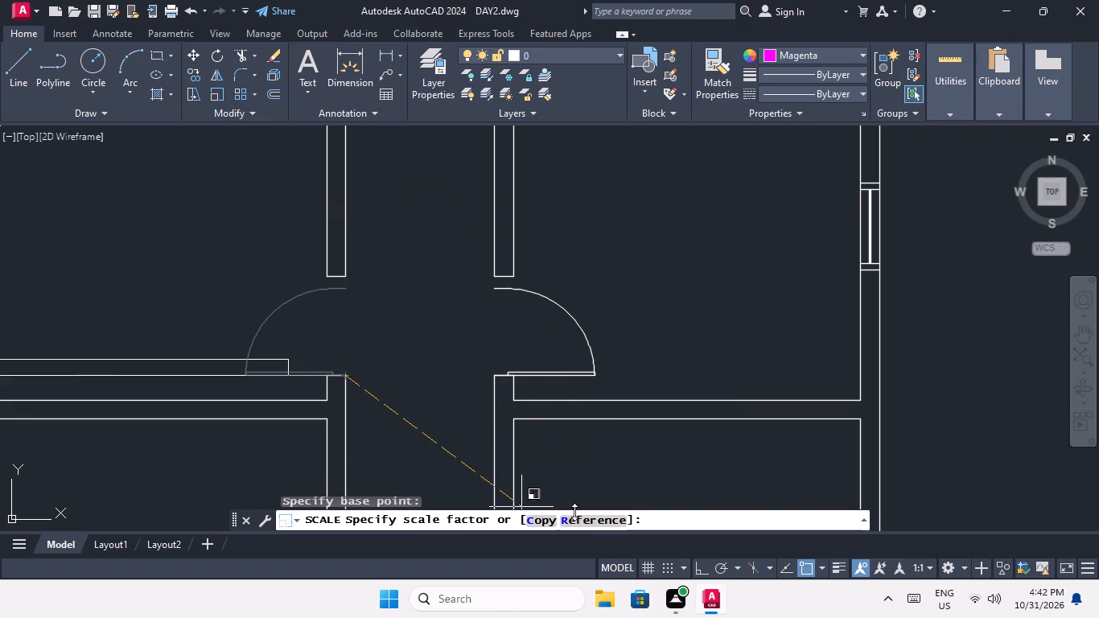
click(586, 519)
scroll(353, 368, up, 2)
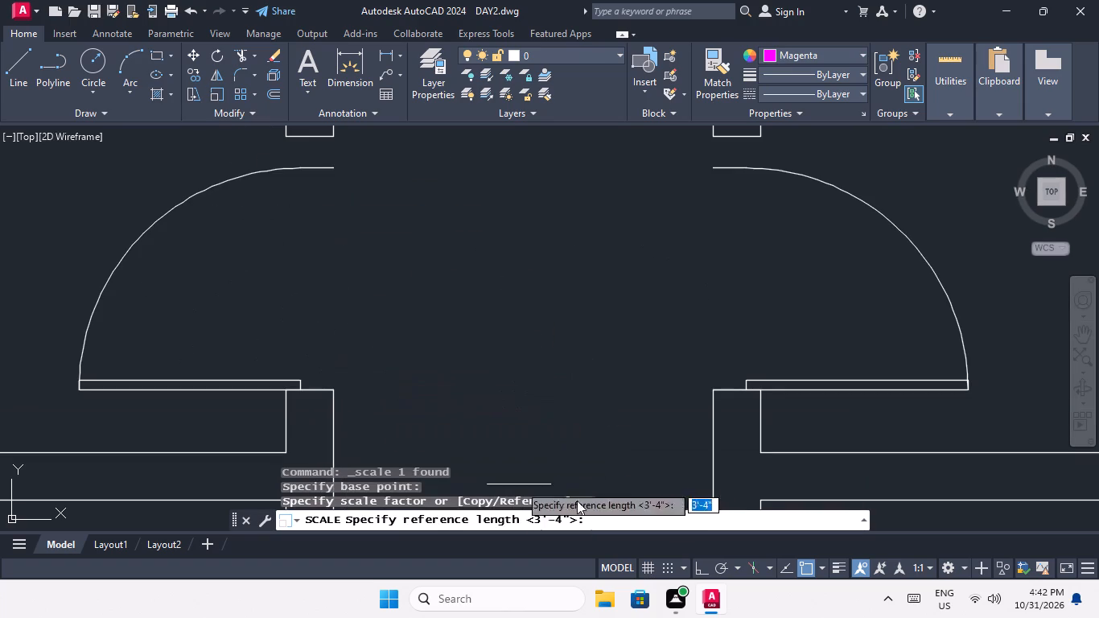
click(706, 575)
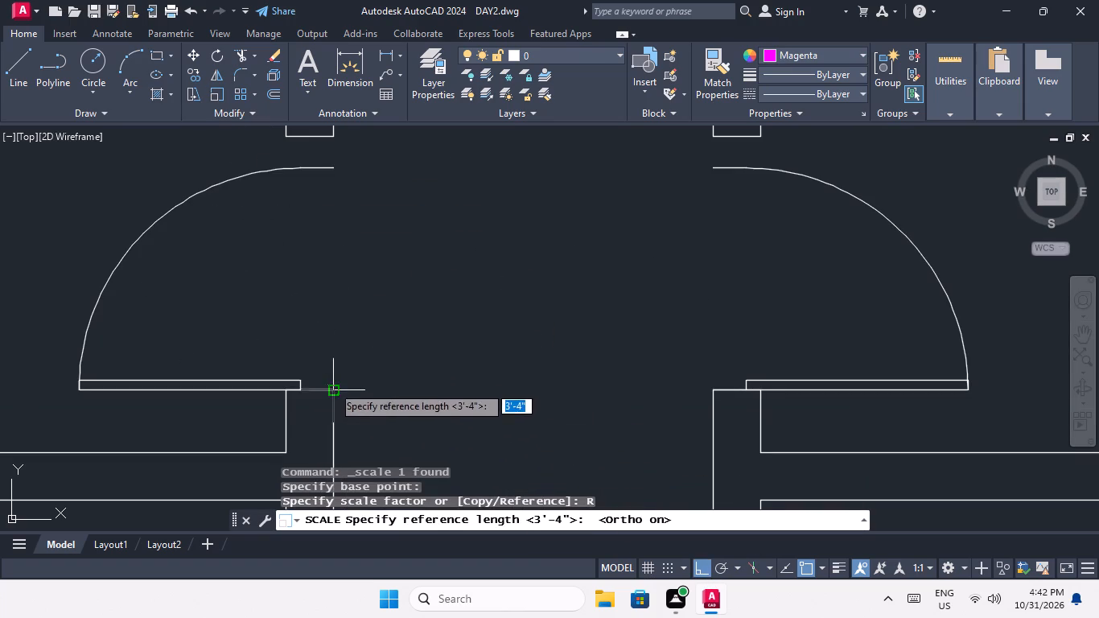
click(334, 389)
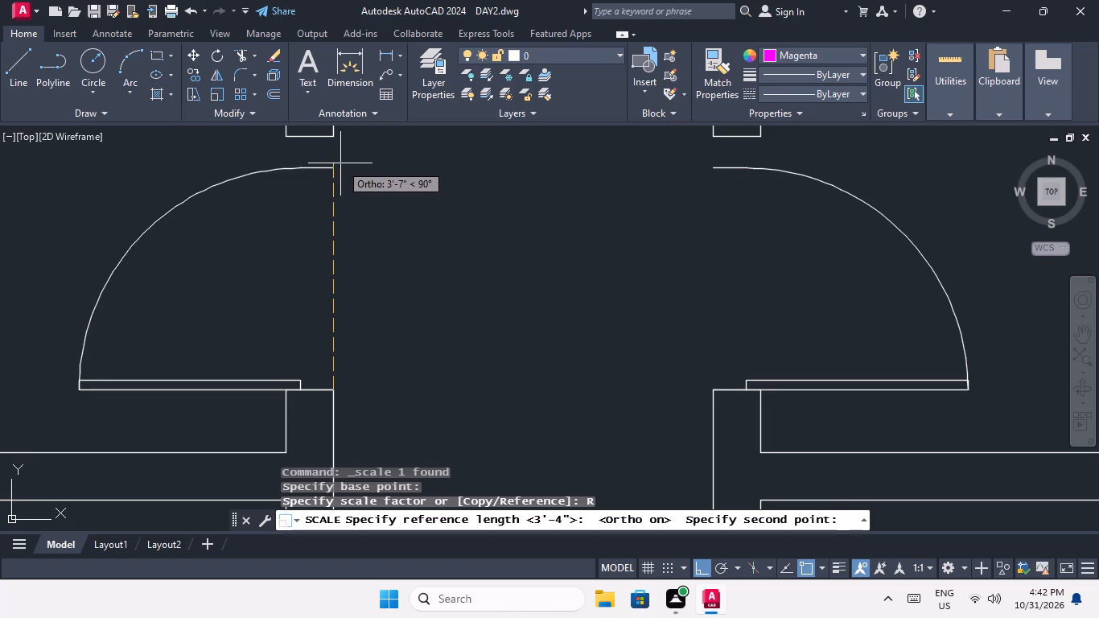
click(335, 171)
middle_drag(335, 192, 321, 318)
scroll(320, 272, up, 2)
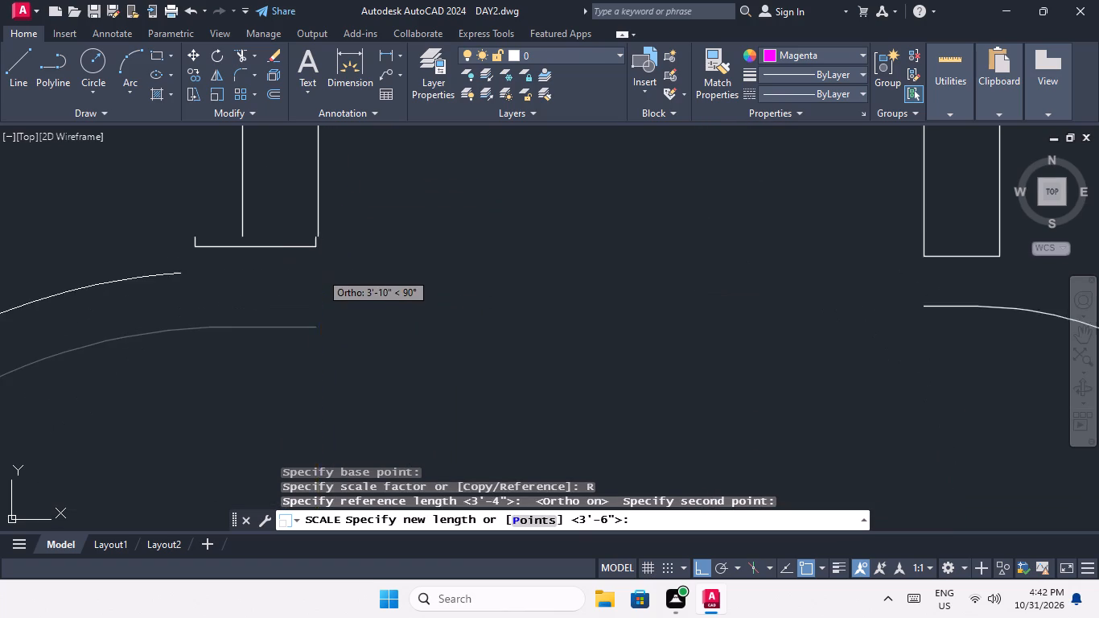
click(317, 245)
key(Escape)
scroll(334, 279, down, 6)
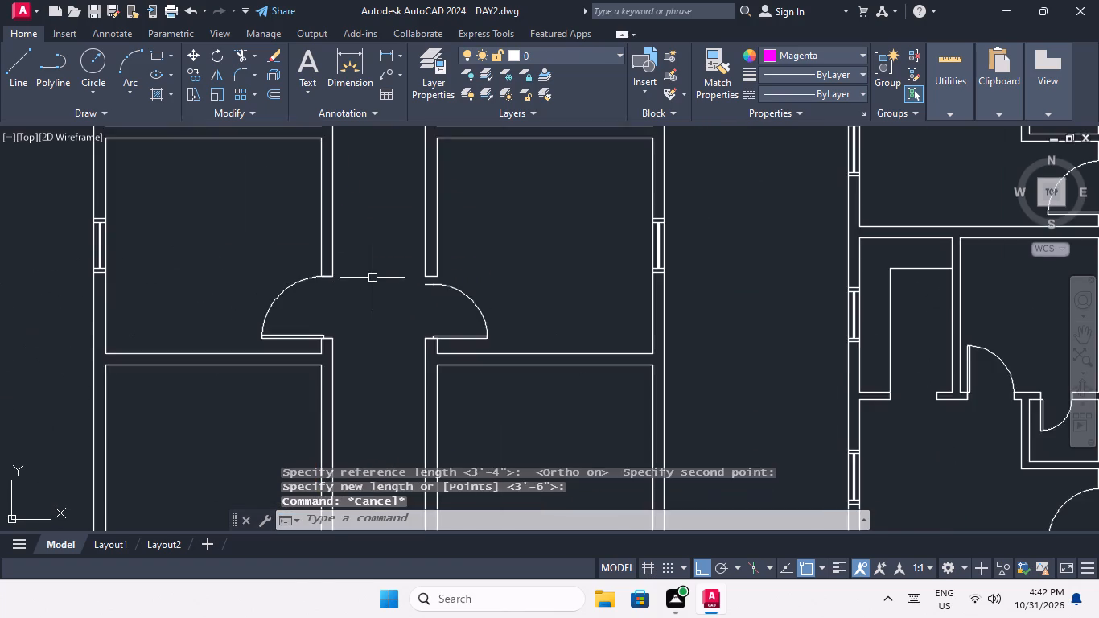
Scale the leftmost building's second-row right-room door by reference from its lower jamb corner to the 4'-0" opening's upper jamb corner.
scroll(371, 278, down, 1)
middle_drag(370, 278, 263, 321)
scroll(335, 369, up, 3)
drag(374, 239, 307, 313)
click(306, 314)
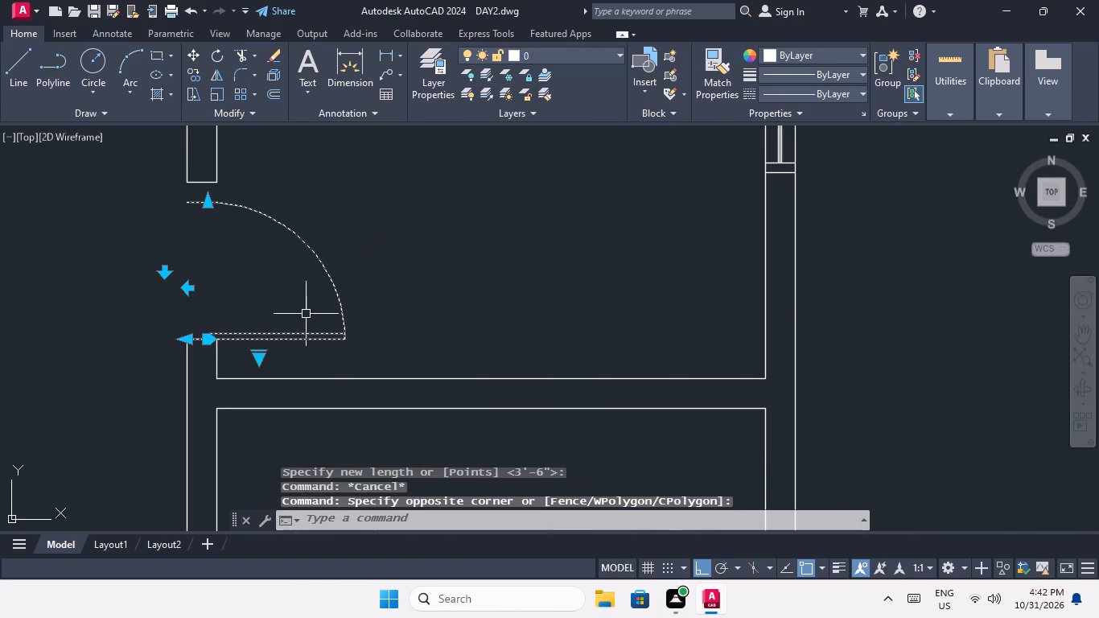
click(220, 92)
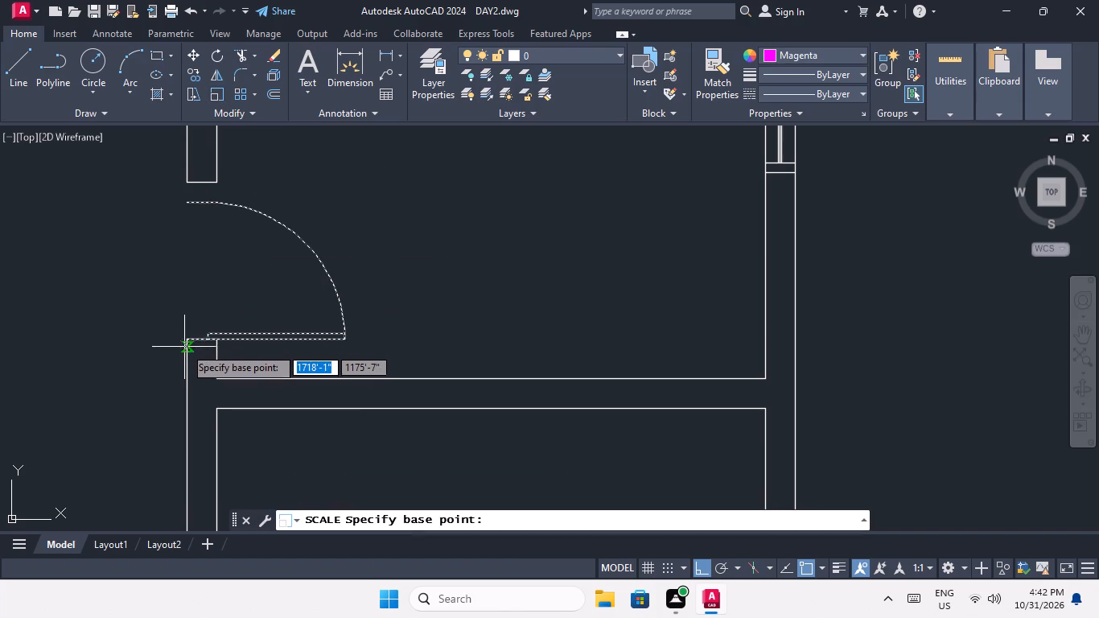
scroll(187, 344, up, 3)
click(186, 326)
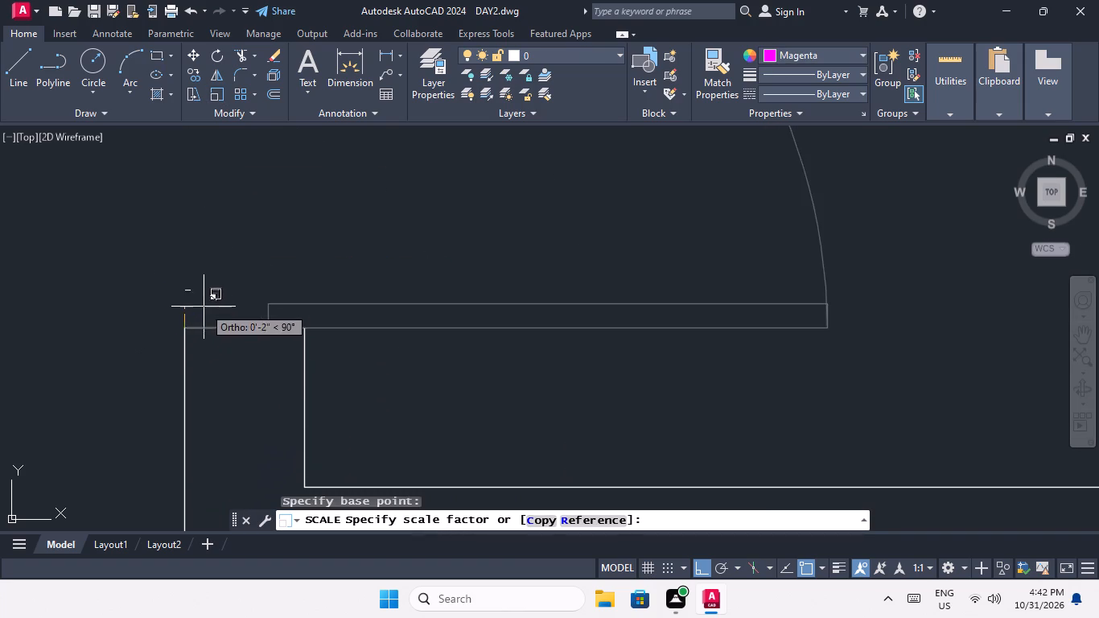
scroll(209, 297, down, 4)
click(595, 523)
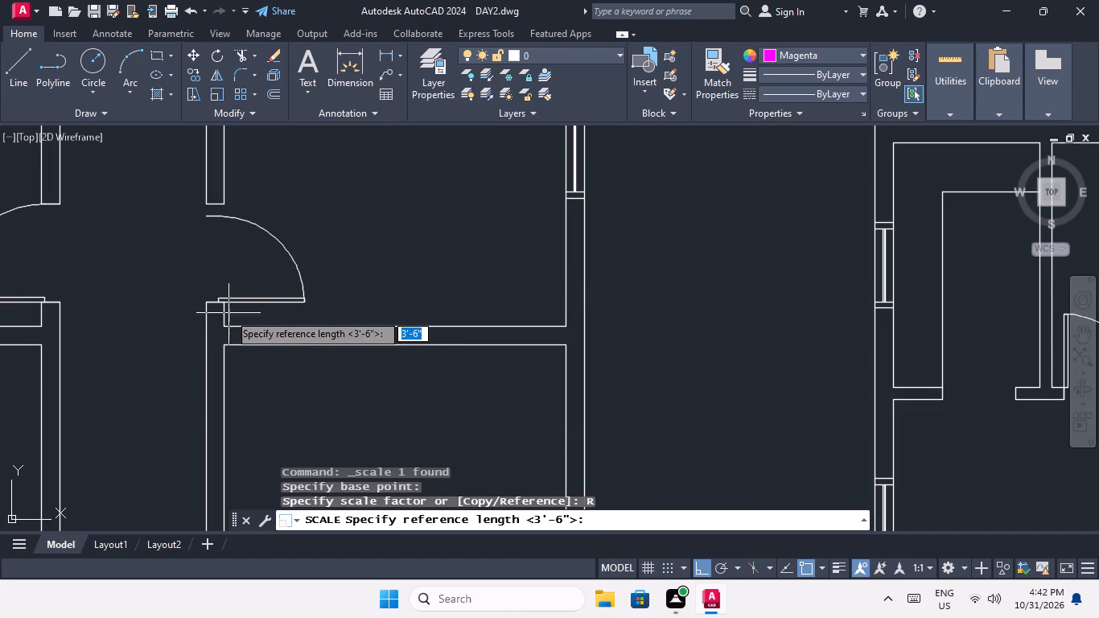
scroll(208, 299, up, 1)
click(203, 303)
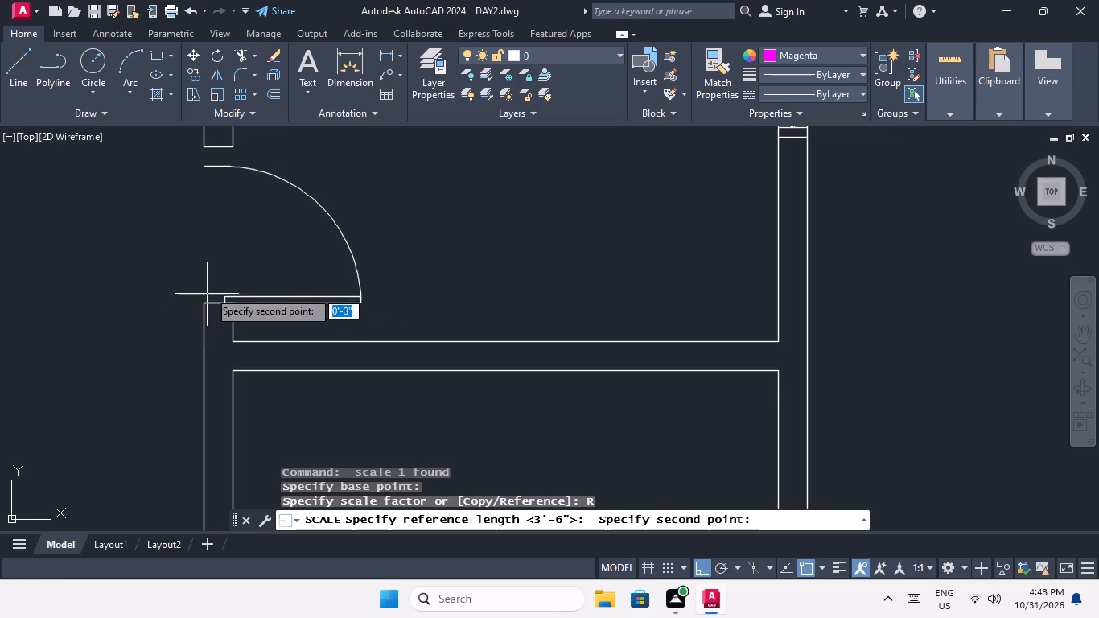
click(204, 167)
middle_drag(201, 167, 208, 242)
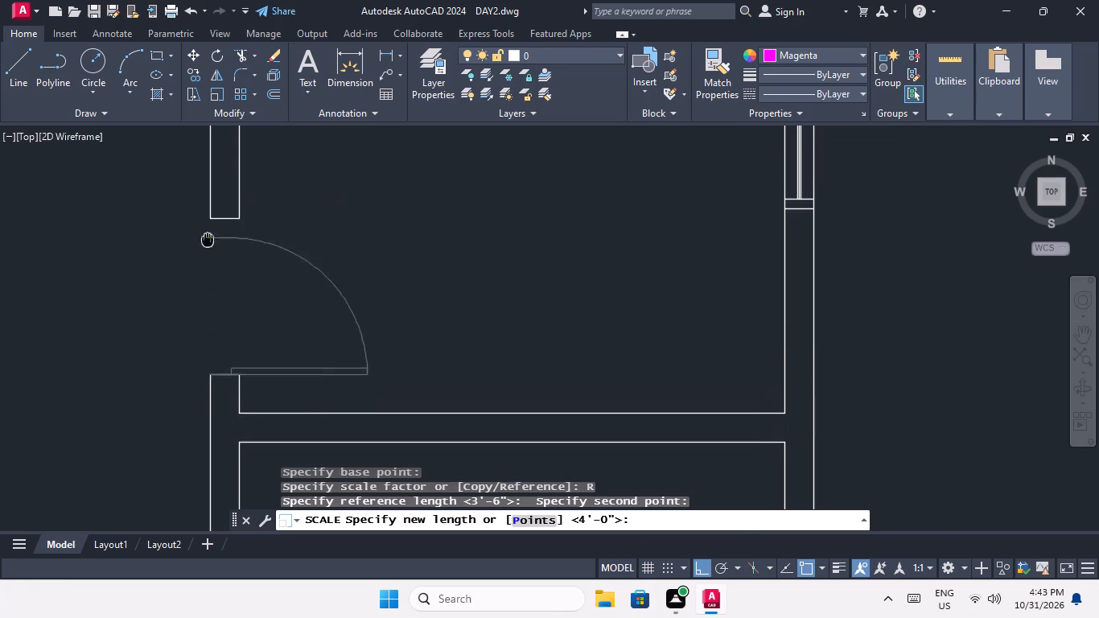
middle_drag(208, 242, 208, 268)
scroll(206, 246, up, 2)
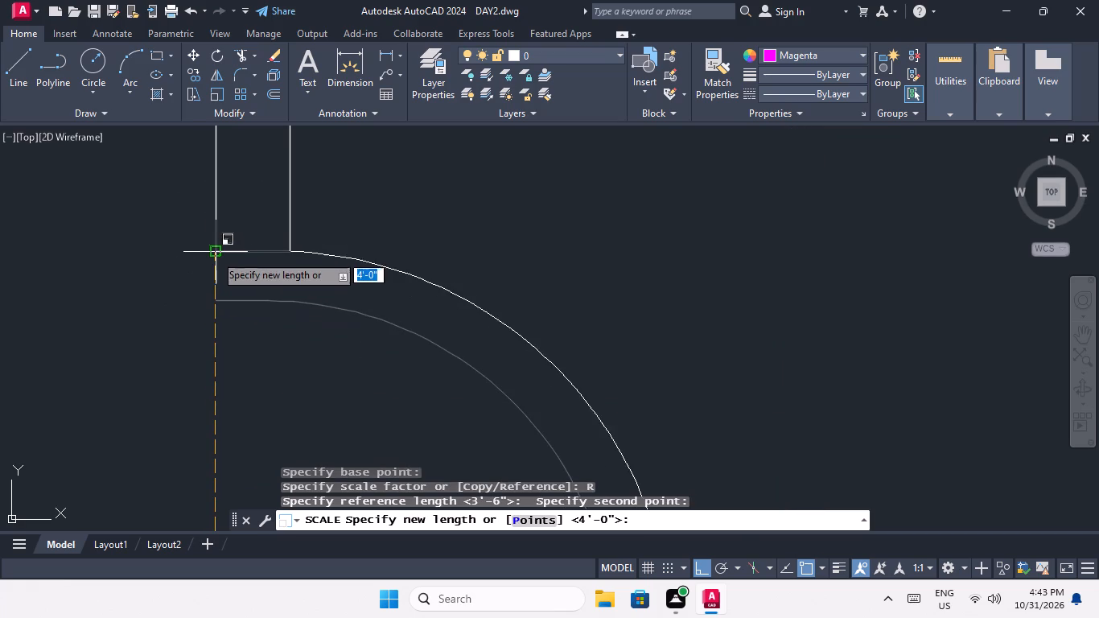
click(215, 252)
scroll(229, 255, down, 5)
key(Escape)
scroll(208, 286, down, 4)
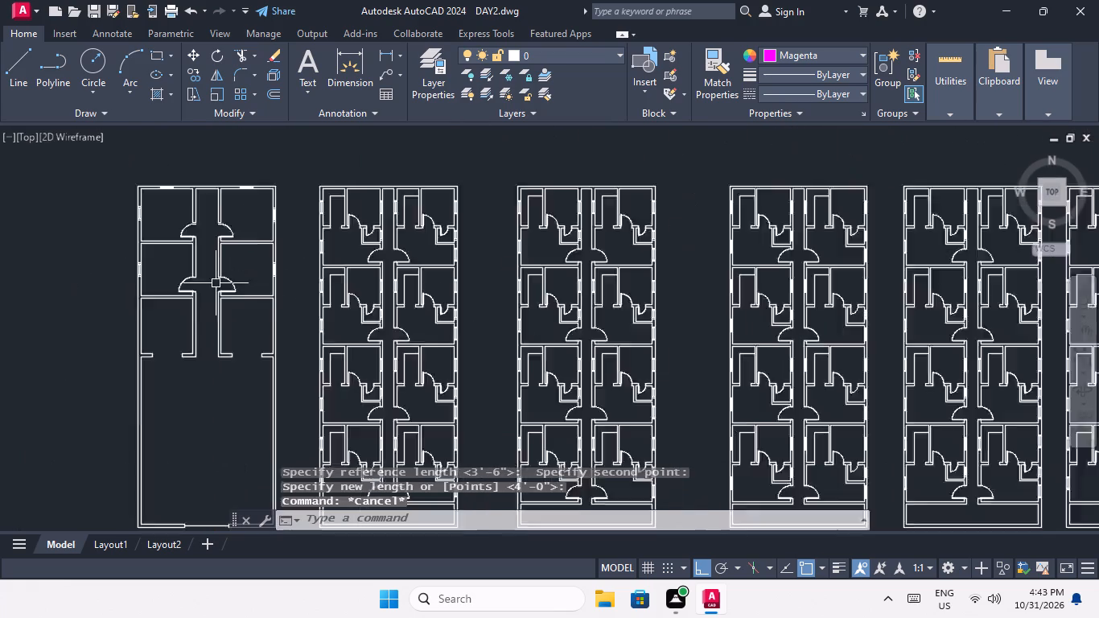
Scale the leftmost building's top-row right-room door by reference from its lower jamb corner to the 4'-0" opening's upper jamb corner.
scroll(216, 234, up, 4)
scroll(225, 303, up, 2)
drag(363, 291, 317, 363)
click(297, 378)
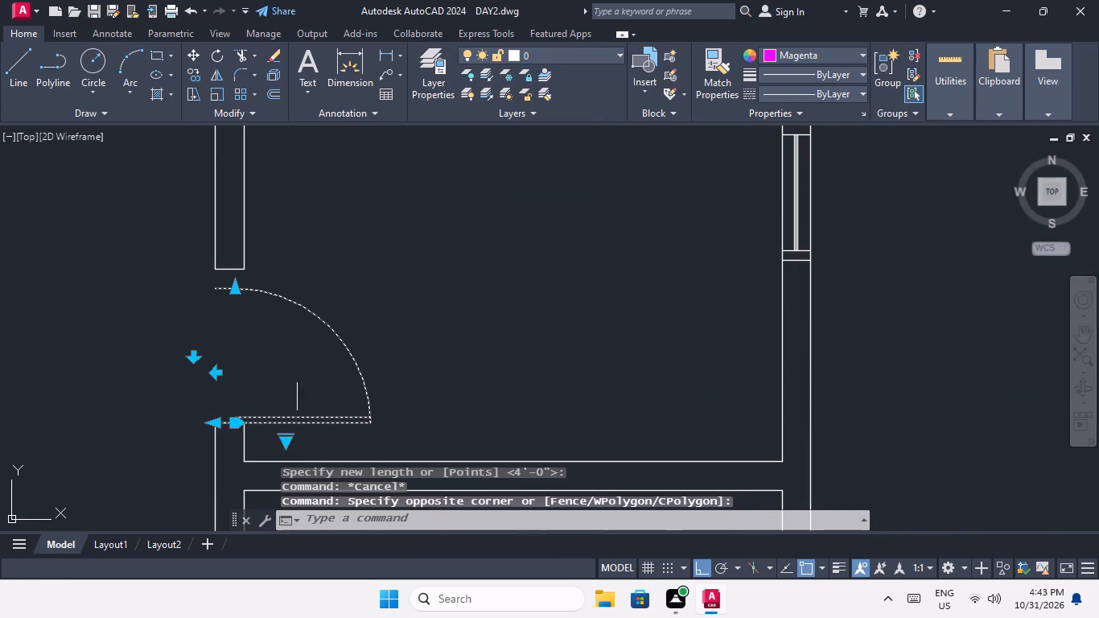
click(220, 93)
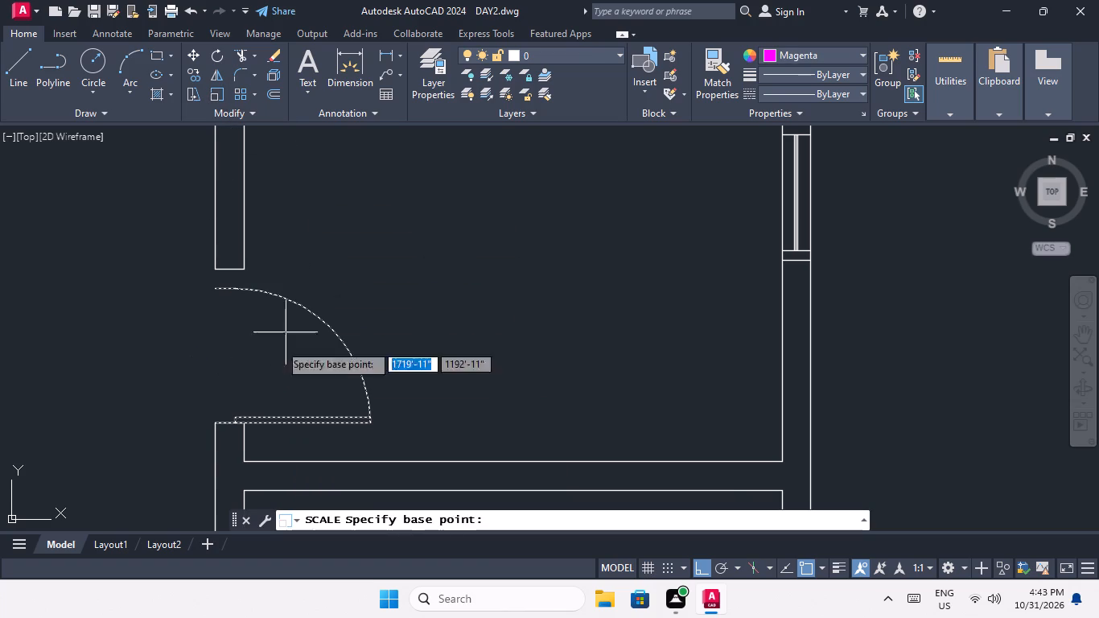
scroll(212, 429, up, 2)
click(220, 415)
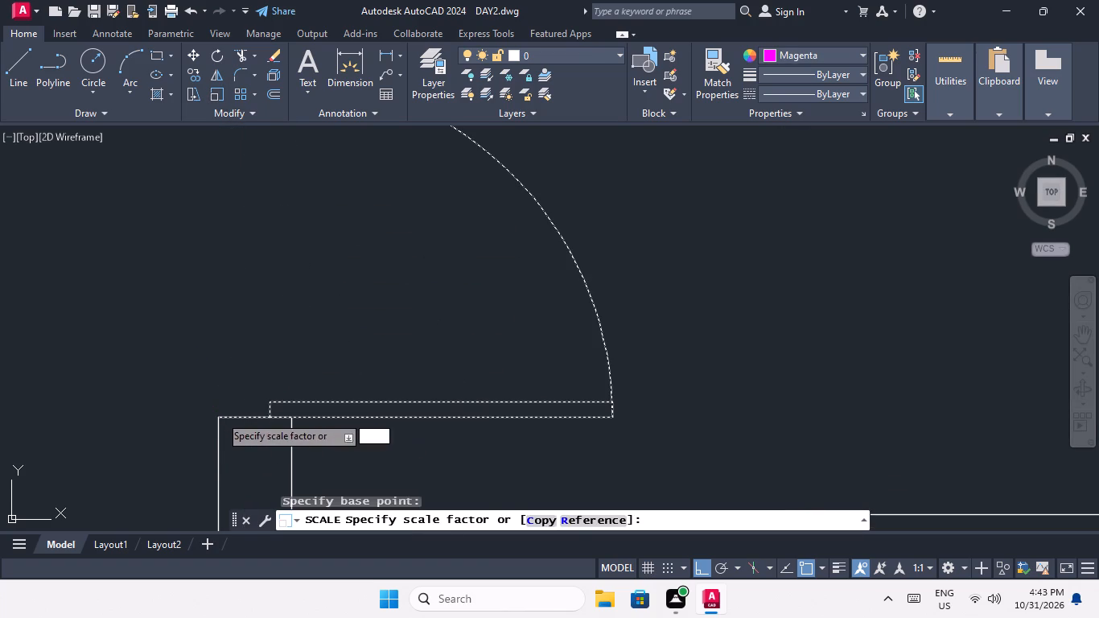
click(587, 520)
middle_drag(303, 400, 327, 468)
scroll(330, 402, down, 1)
click(277, 456)
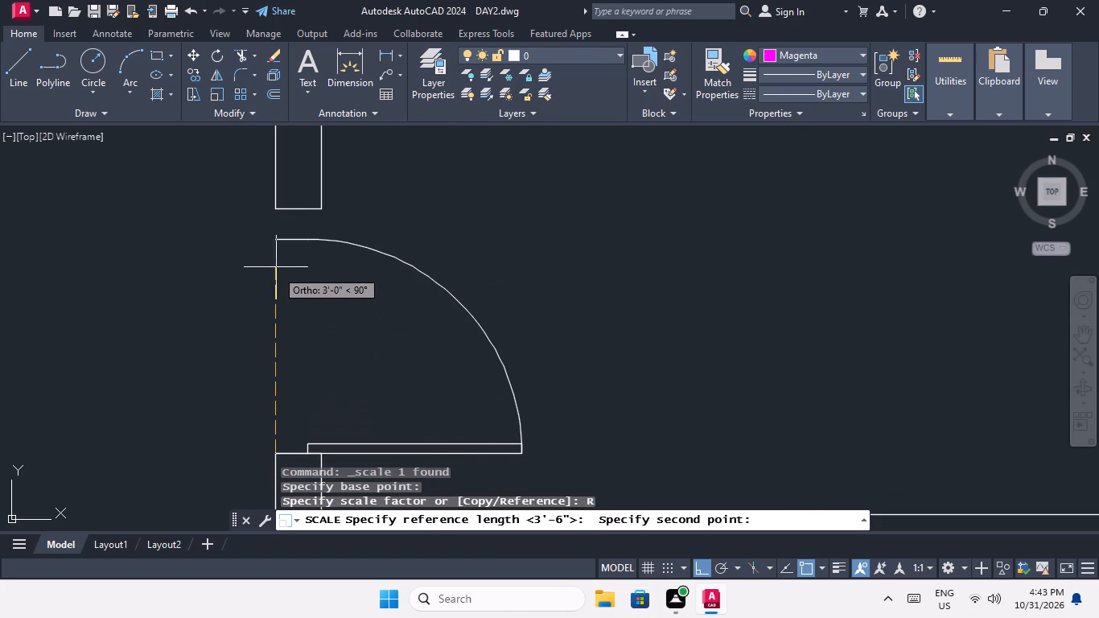
click(275, 239)
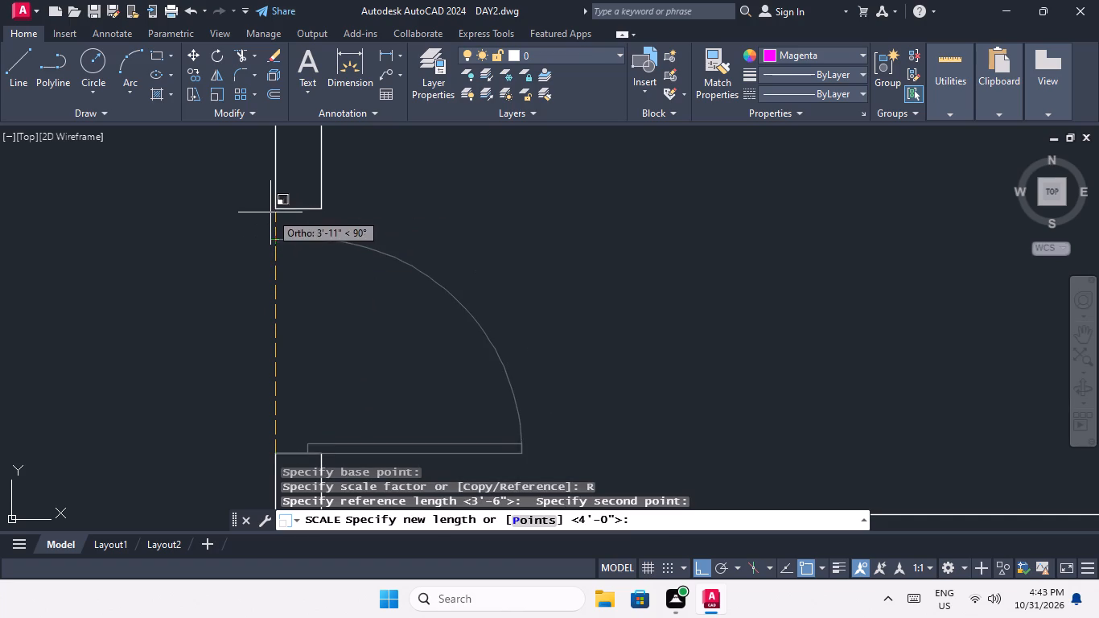
click(273, 208)
scroll(274, 208, down, 5)
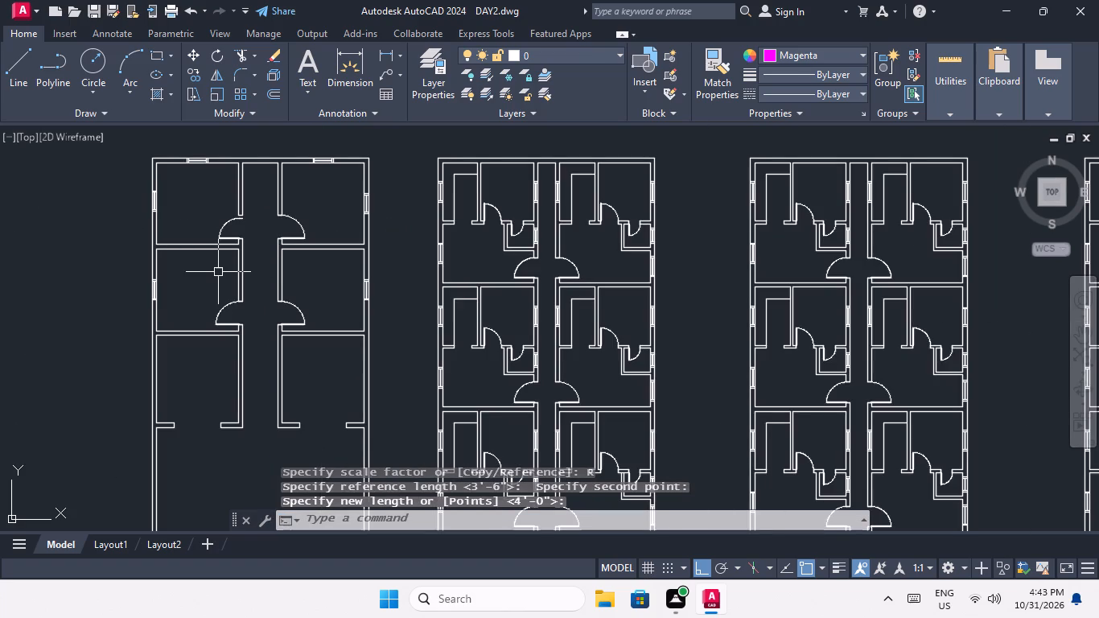
key(Escape)
Scale the leftmost building's top-row left-room door by reference from its lower jamb corner to the 4'-0" opening's upper jamb corner.
scroll(233, 203, up, 5)
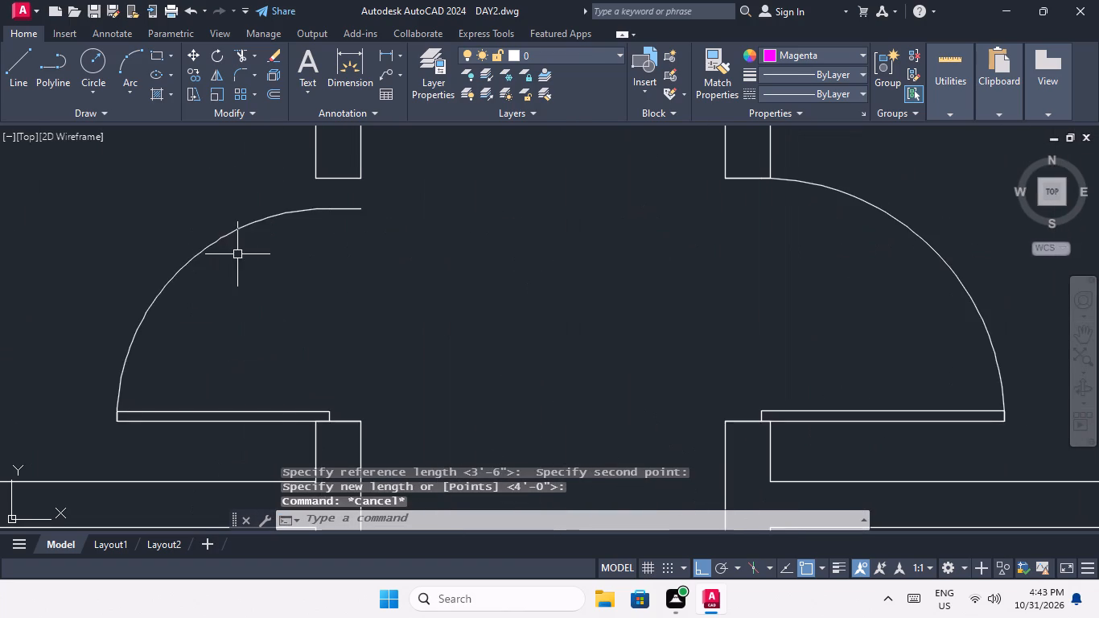
click(237, 255)
click(179, 204)
click(219, 99)
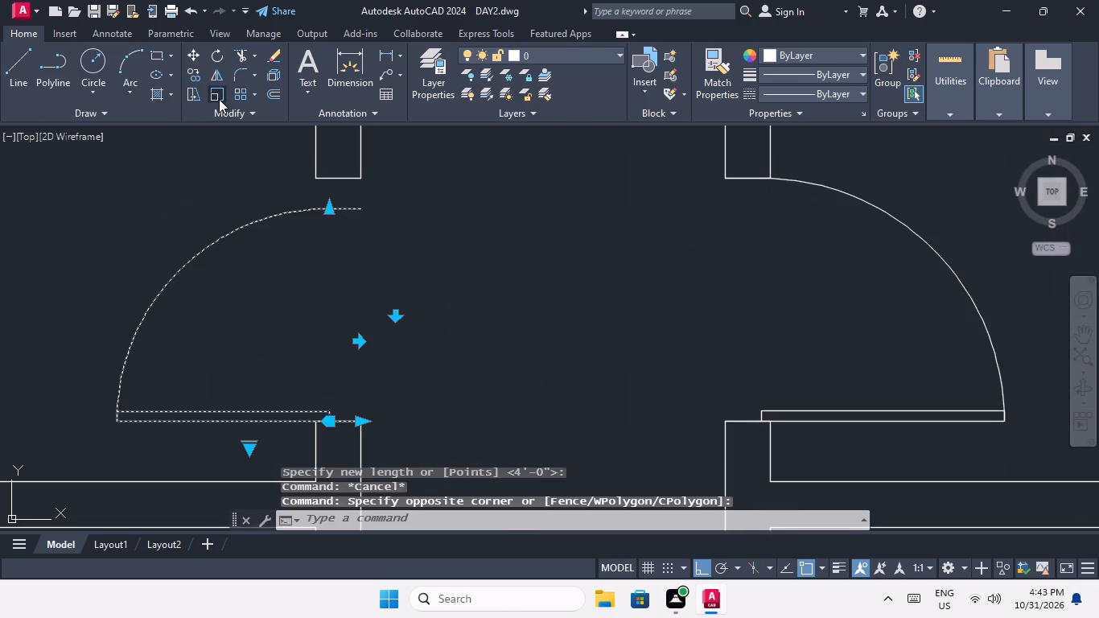
click(360, 421)
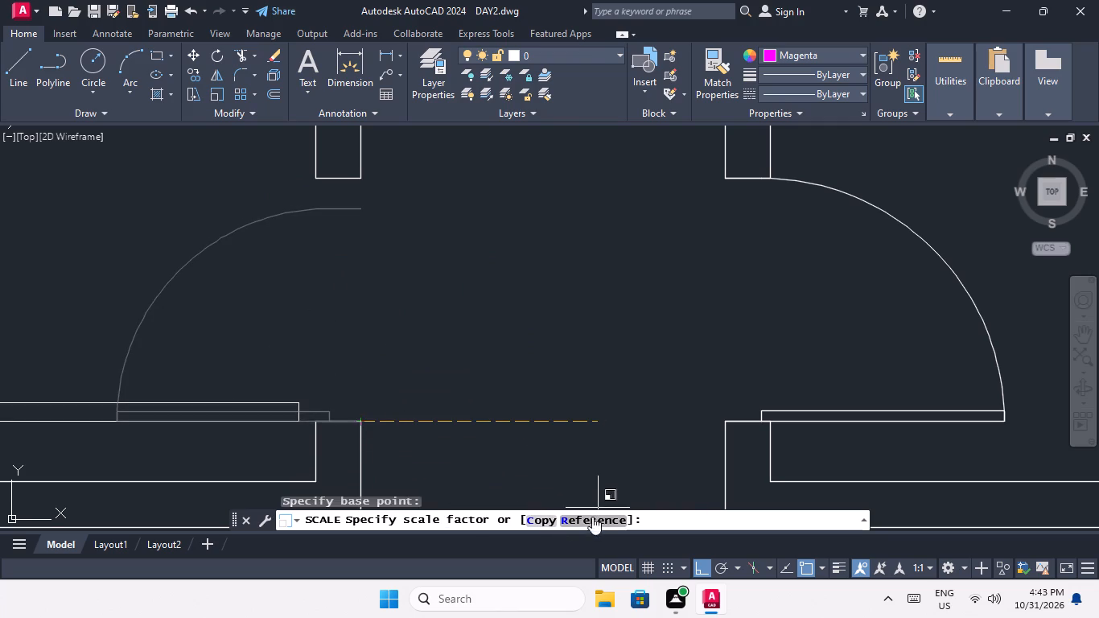
click(584, 517)
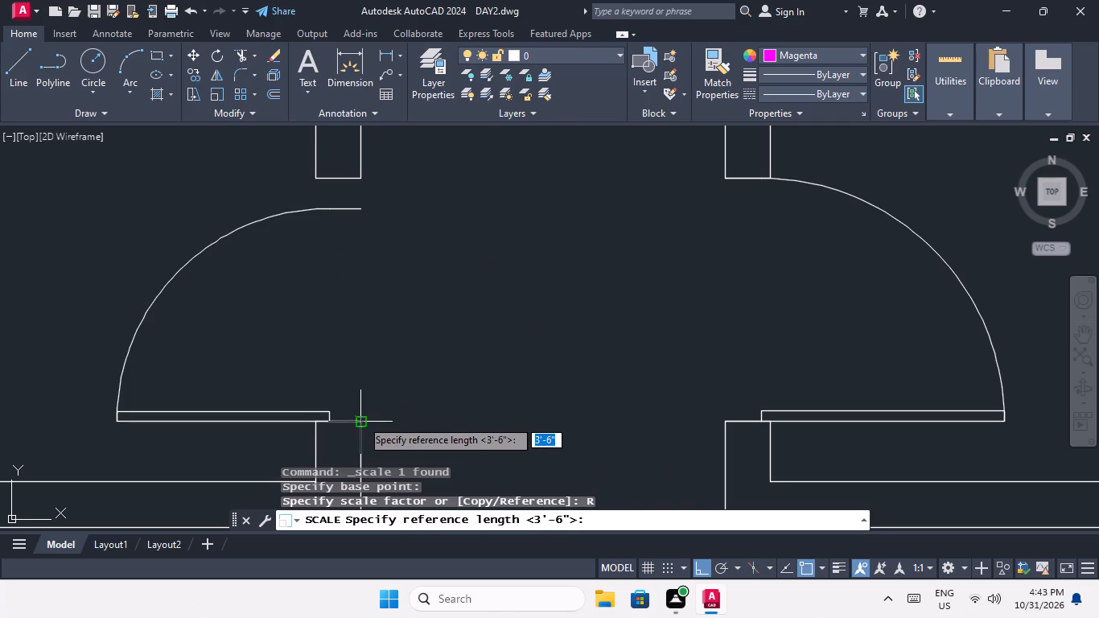
click(361, 419)
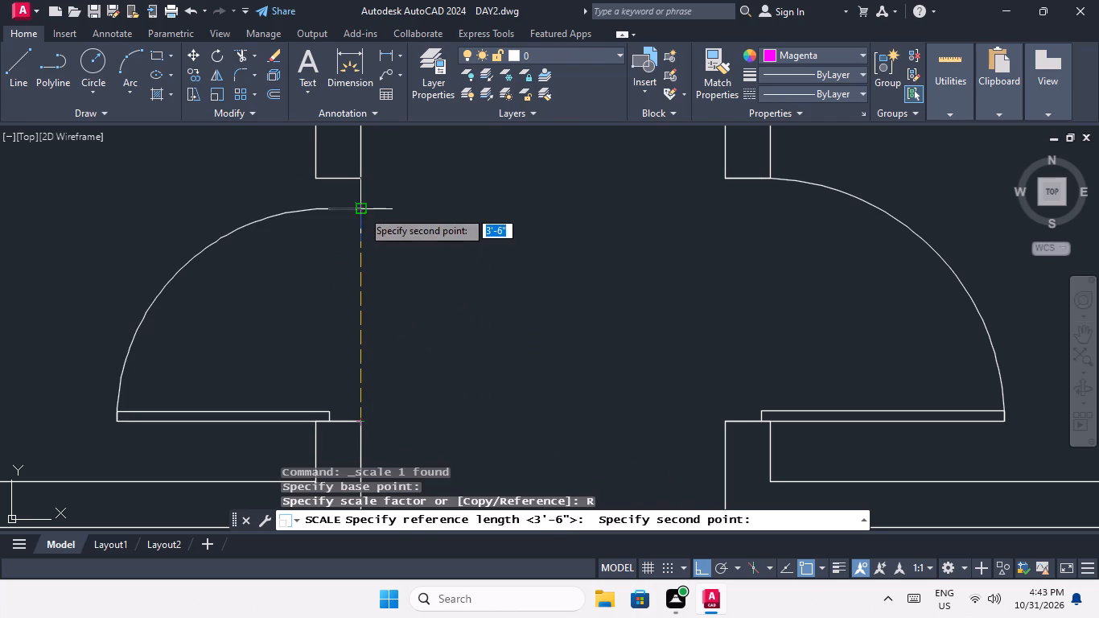
click(362, 210)
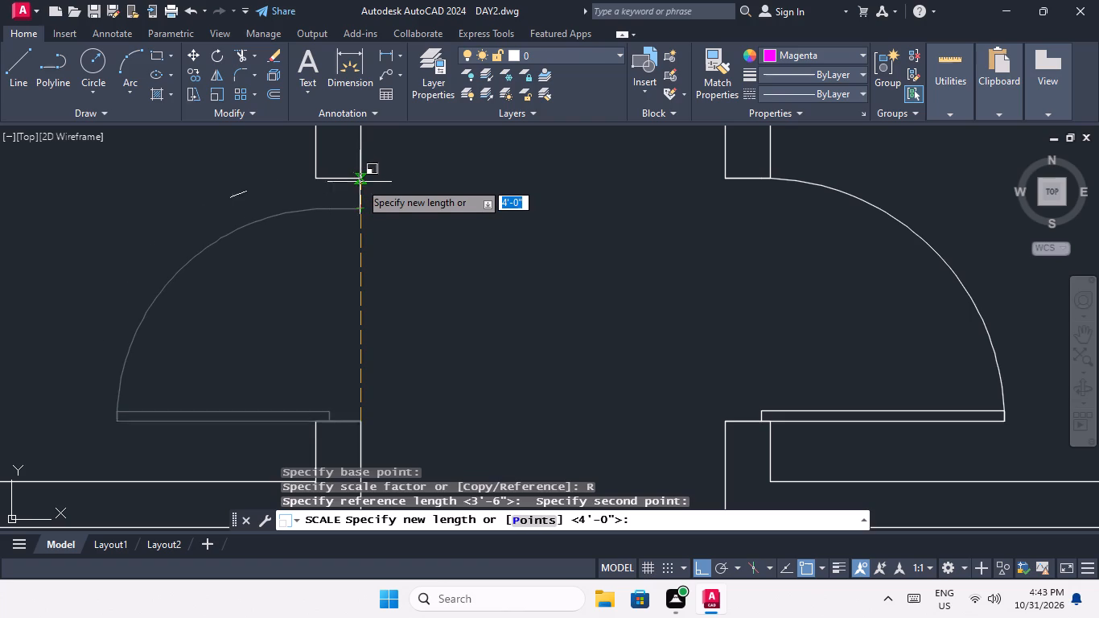
scroll(359, 179, up, 2)
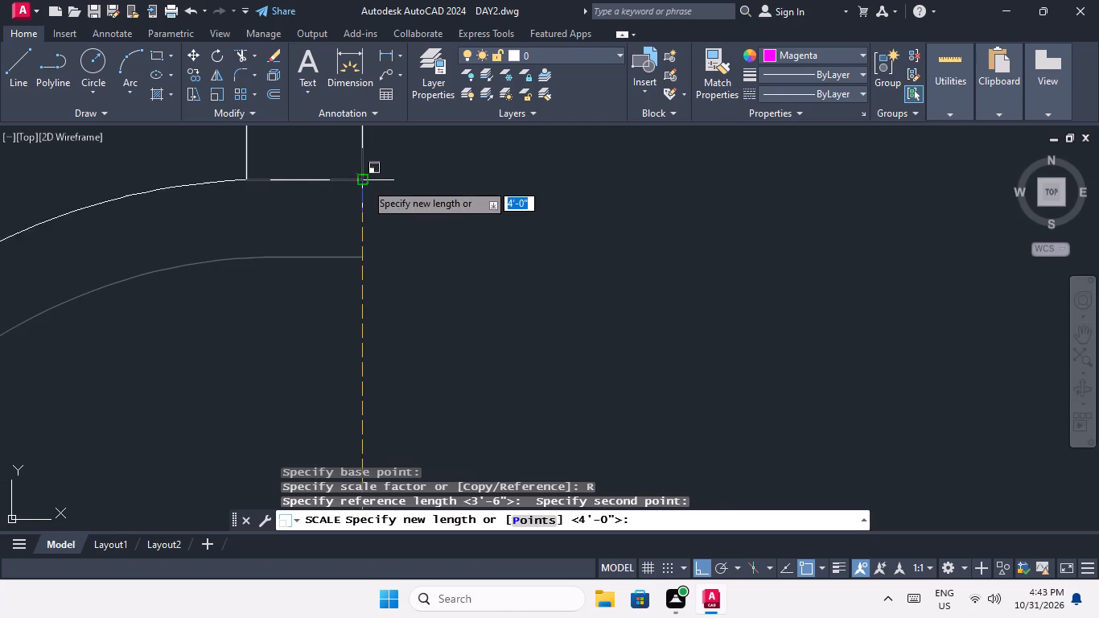
click(364, 180)
key(Escape)
scroll(371, 216, down, 5)
middle_drag(415, 237, 373, 228)
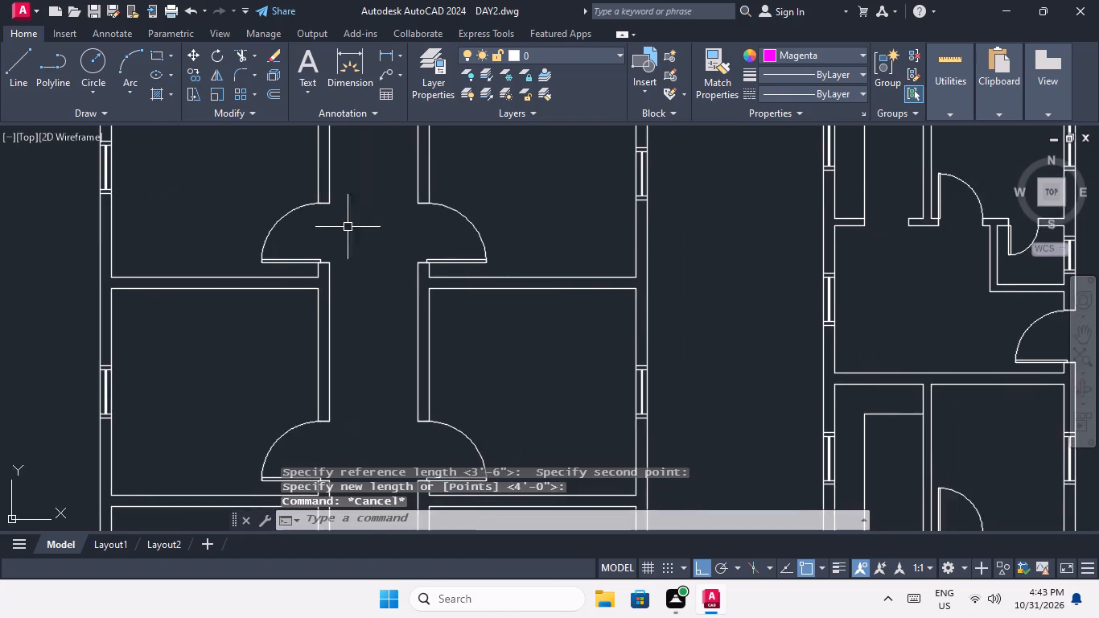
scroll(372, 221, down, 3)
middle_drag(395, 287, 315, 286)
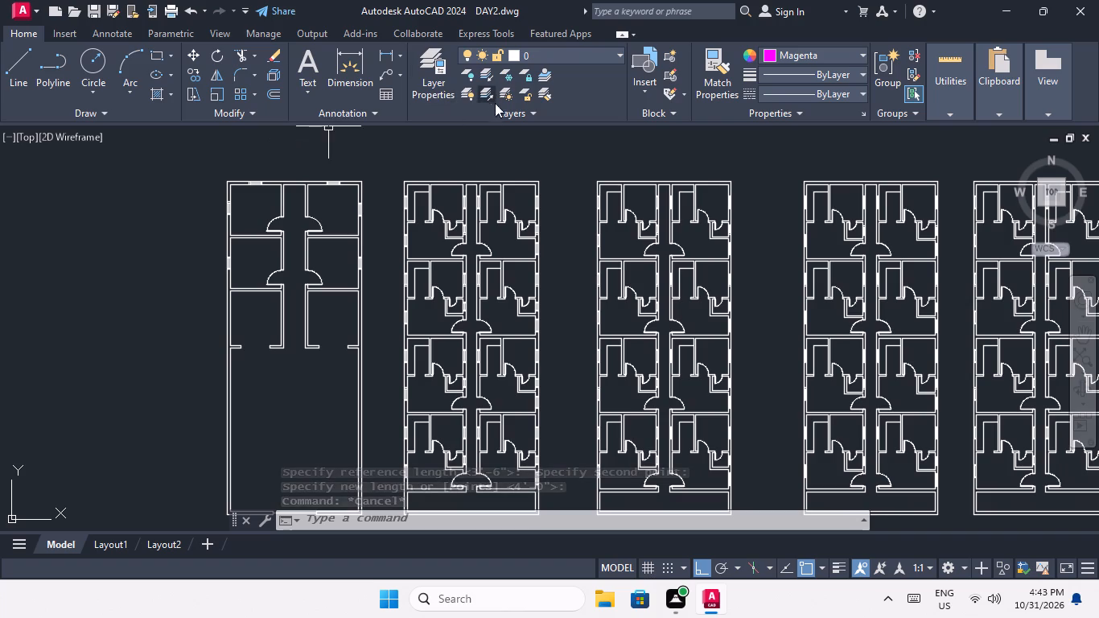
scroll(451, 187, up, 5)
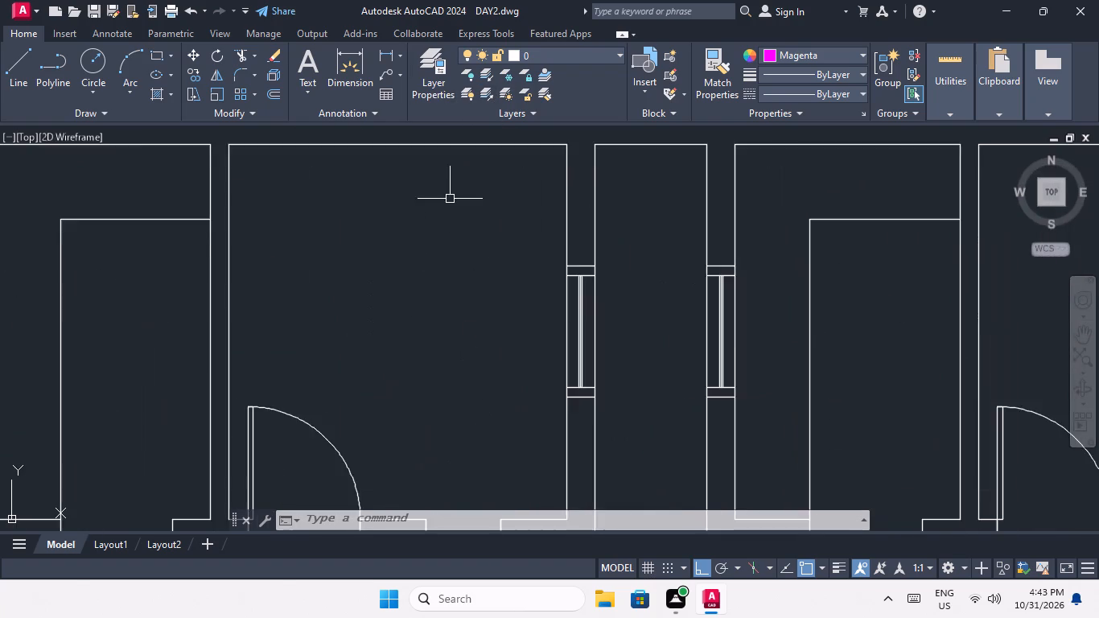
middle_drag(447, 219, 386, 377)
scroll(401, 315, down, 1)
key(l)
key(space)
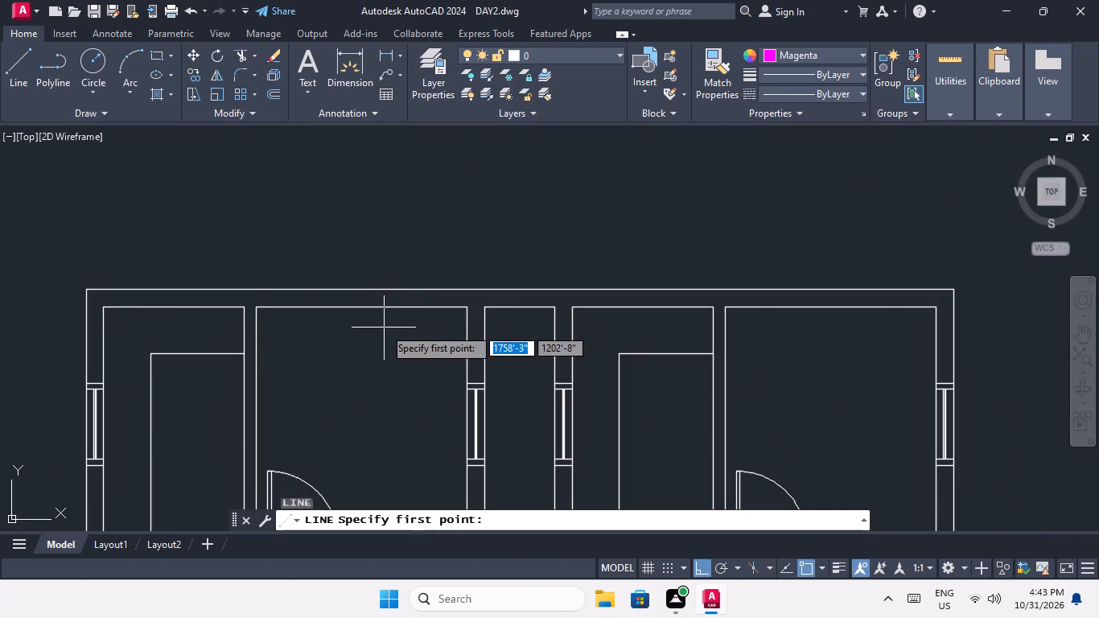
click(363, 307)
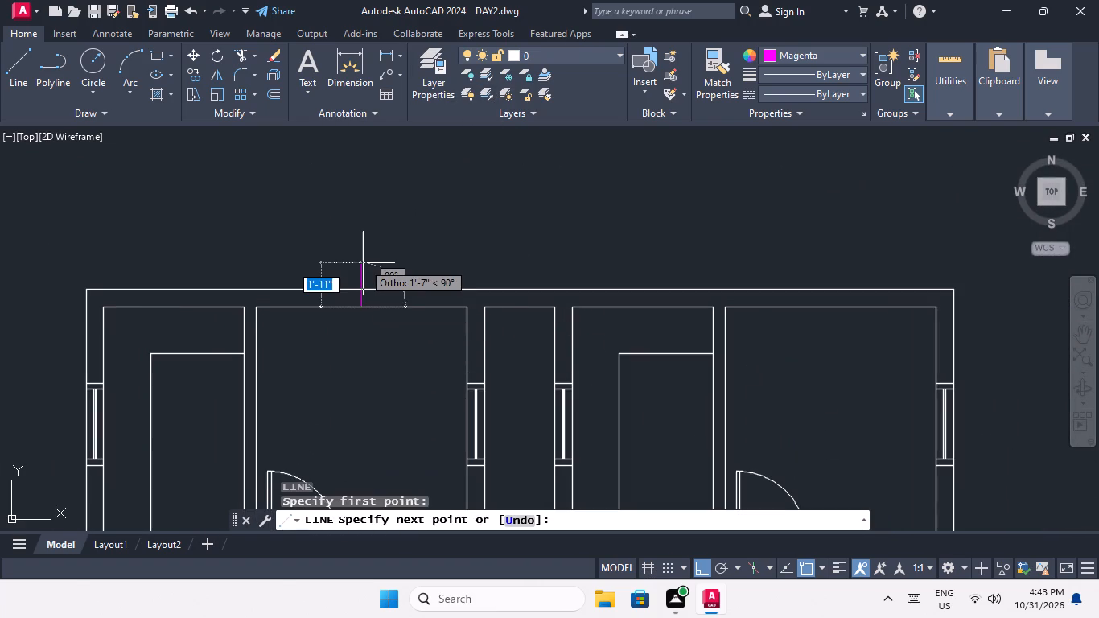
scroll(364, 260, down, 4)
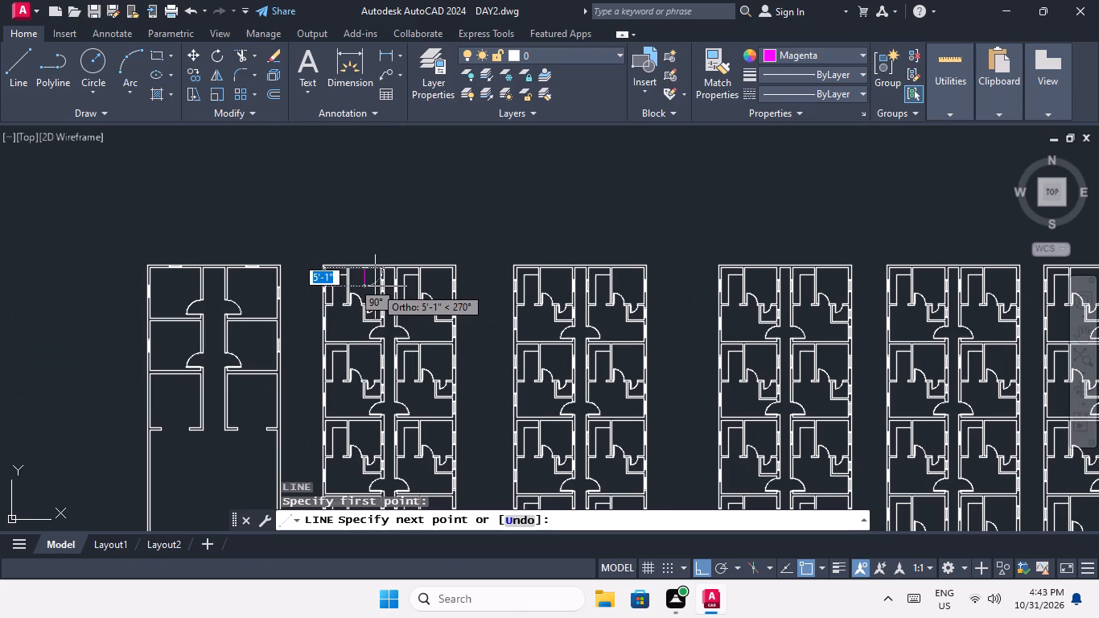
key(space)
Draw a vertical line in the second building from the bottom-row left unit's upper-right room, midpoint of its top wall, up past the building's top.
middle_drag(367, 309, 362, 200)
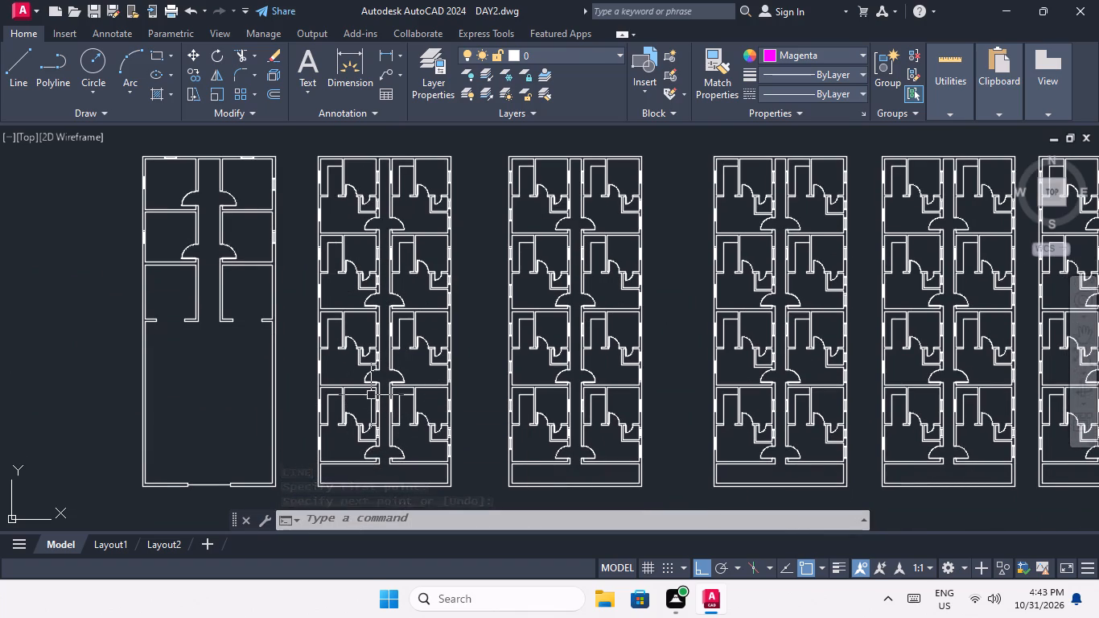
key(space)
scroll(369, 395, up, 3)
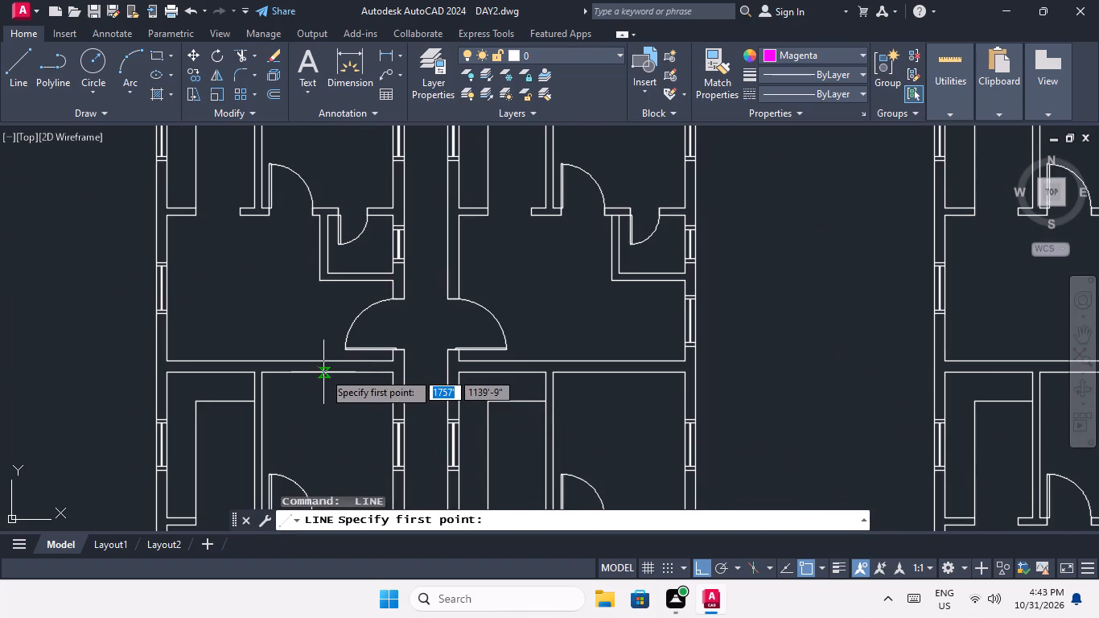
drag(331, 372, 332, 363)
middle_drag(342, 282, 346, 341)
middle_drag(369, 230, 362, 371)
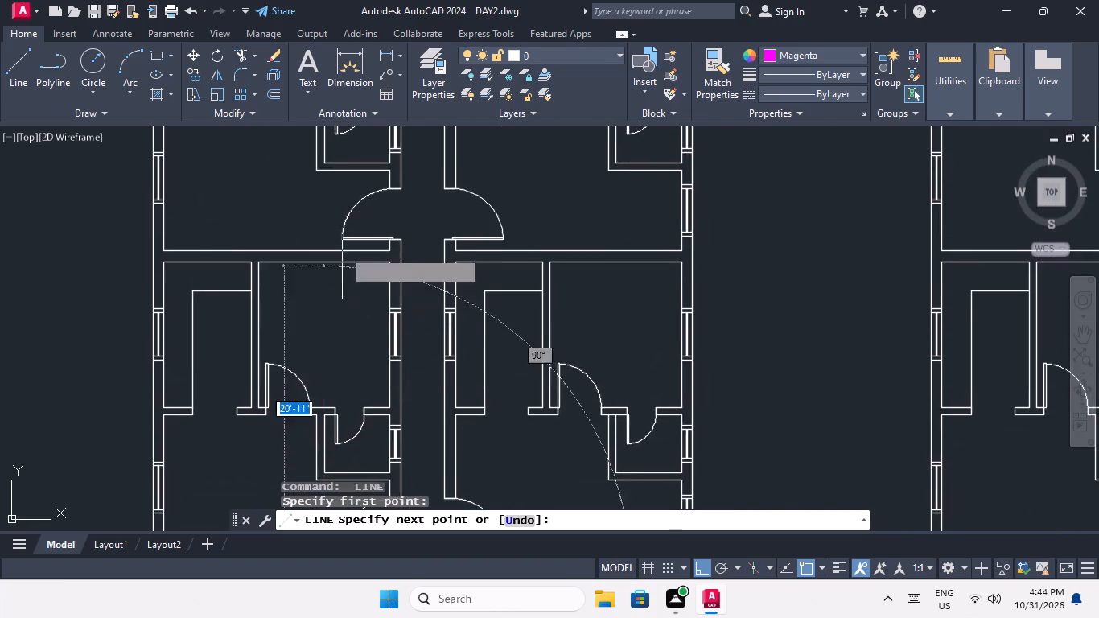
scroll(344, 233, down, 3)
middle_drag(348, 183, 318, 418)
click(315, 279)
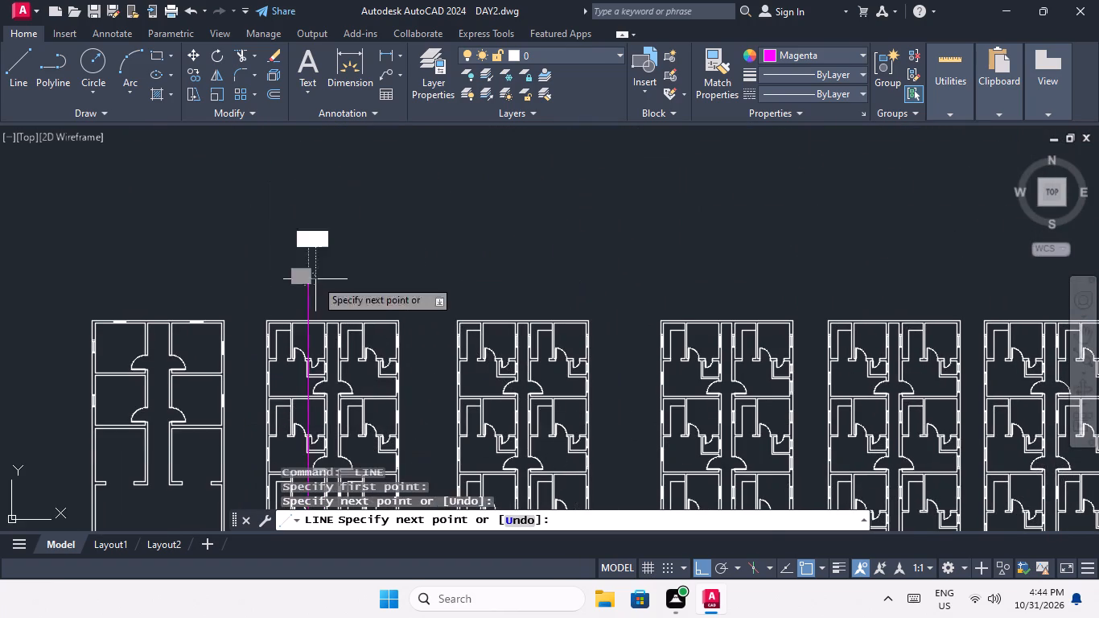
key(space)
Draw a vertical line about 74'-7" long from the top-wall midpoint of the second building's bottom-row right unit's upper-right room, up past the building.
middle_drag(329, 291, 294, 182)
middle_drag(396, 363, 346, 232)
key(space)
scroll(287, 314, up, 2)
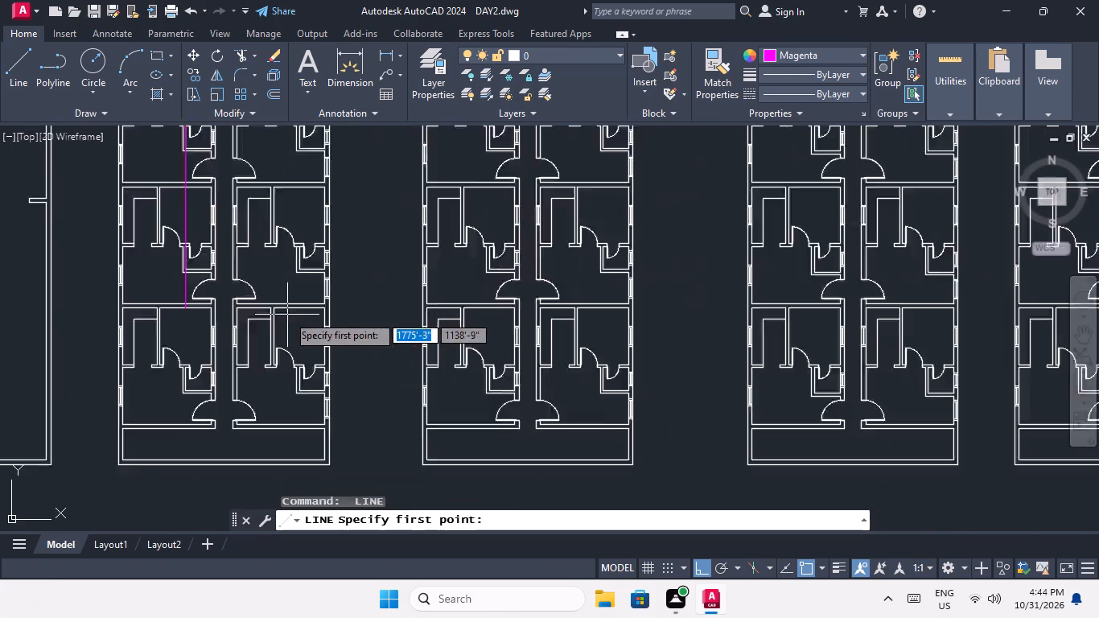
click(307, 303)
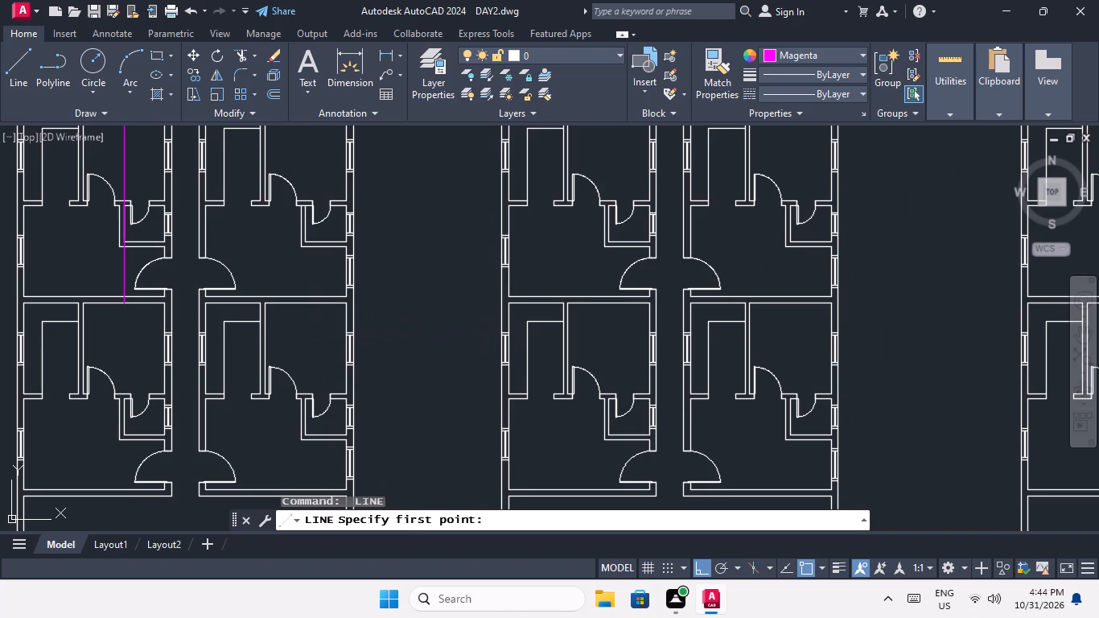
middle_click(318, 232)
middle_drag(324, 233, 323, 439)
scroll(322, 216, down, 1)
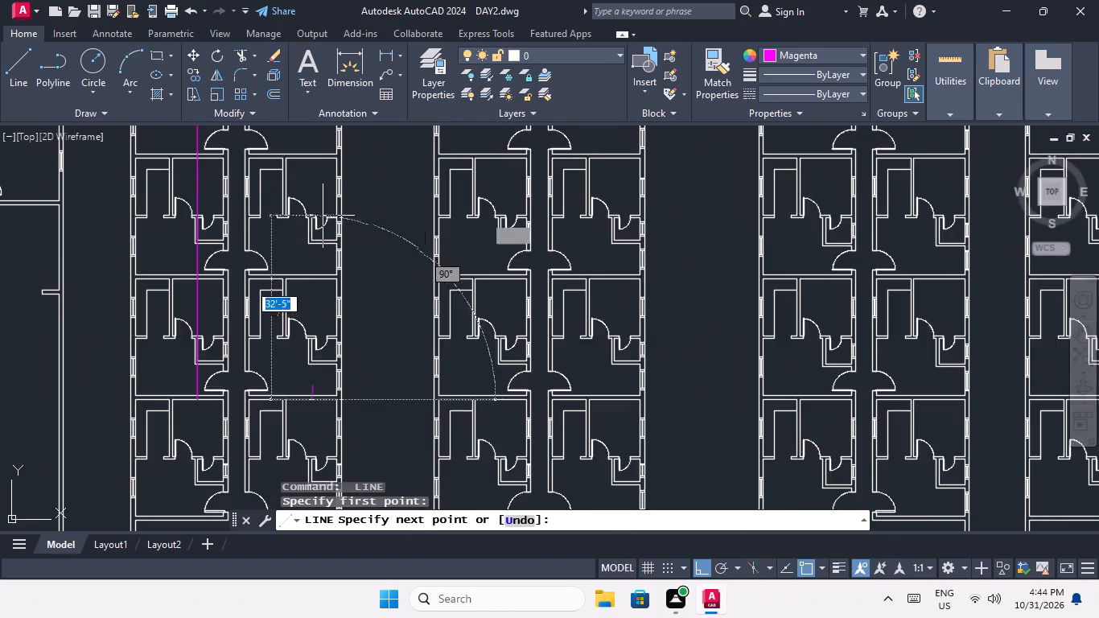
middle_drag(327, 237, 327, 336)
middle_drag(329, 208, 317, 335)
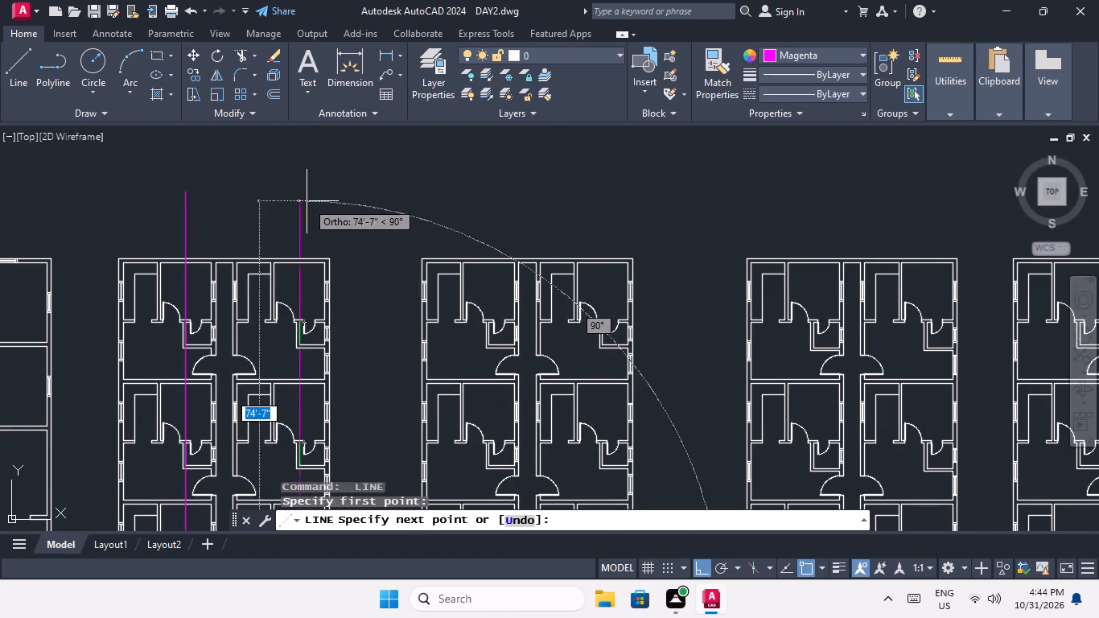
click(307, 201)
key(space)
Draw a vertical line in the third building from the bottom-row left unit's upper-right room, midpoint of its top wall, up past the building's top.
middle_drag(342, 235, 316, 170)
scroll(396, 355, down, 2)
middle_drag(378, 357, 277, 175)
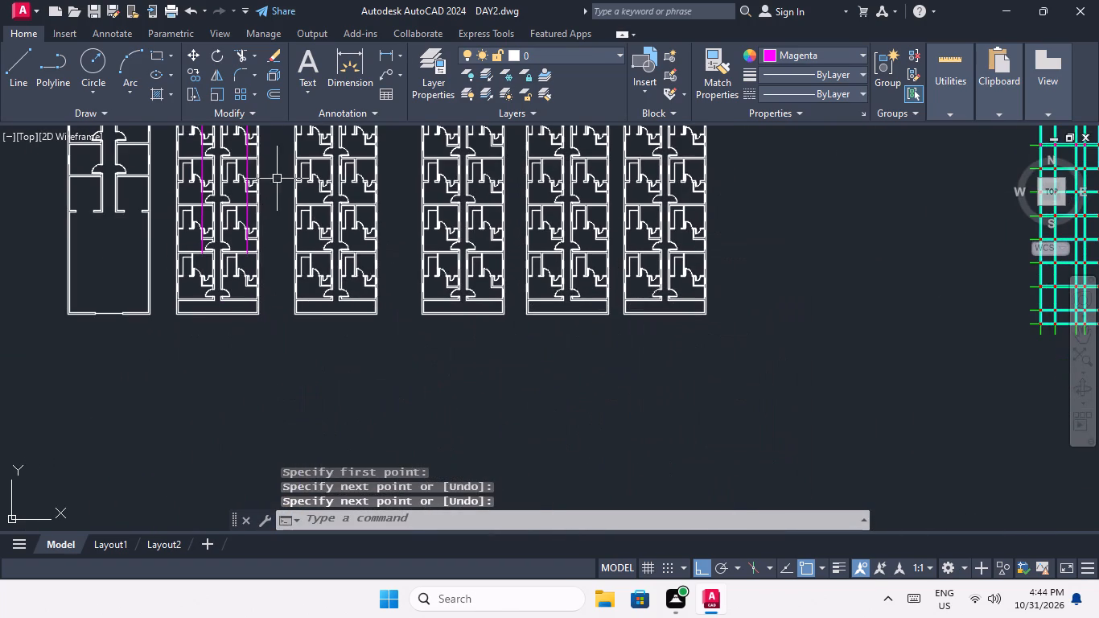
middle_drag(314, 278, 302, 385)
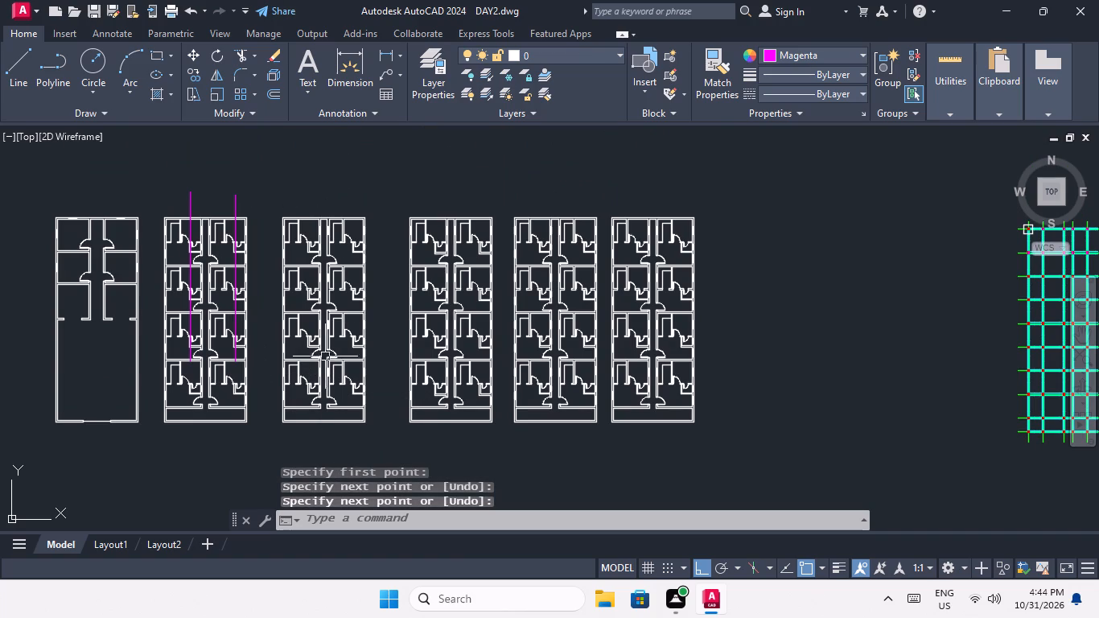
key(space)
scroll(316, 358, up, 5)
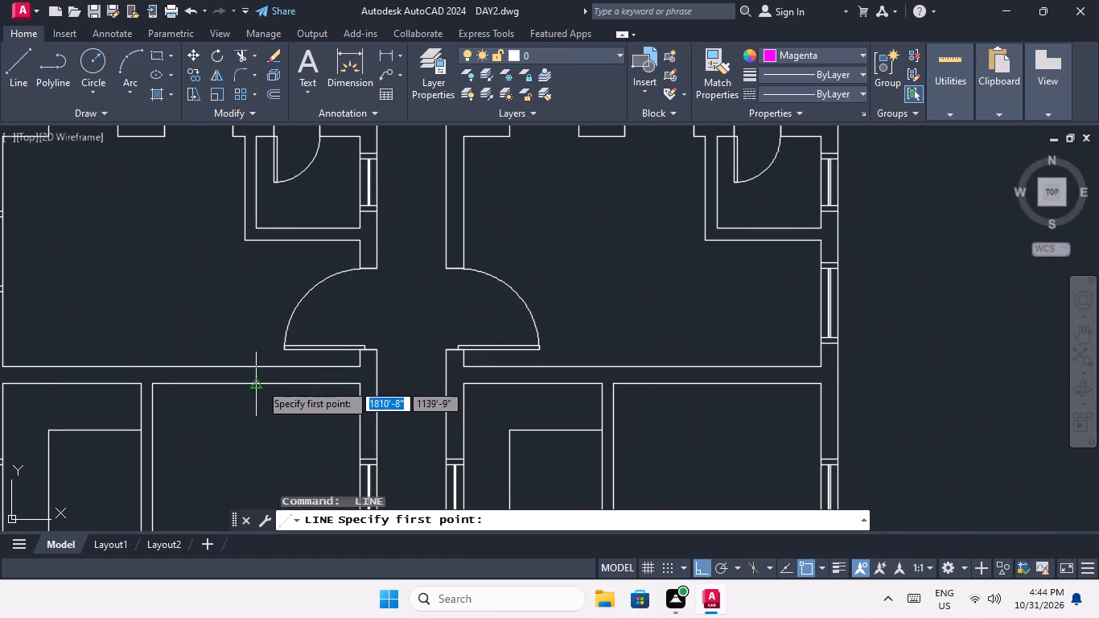
click(257, 383)
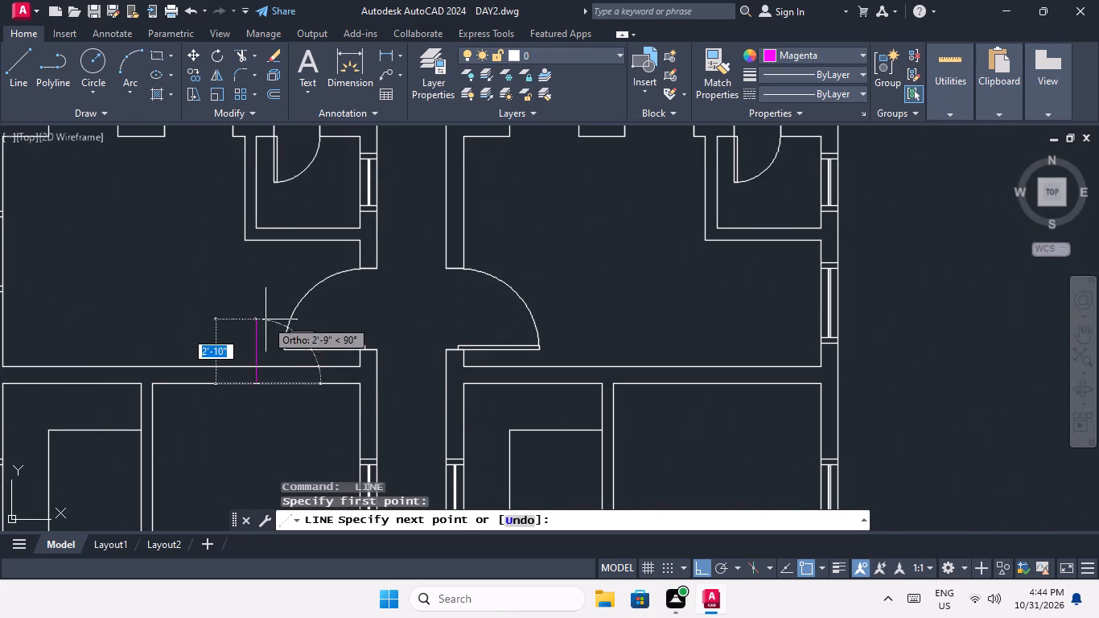
middle_drag(265, 318, 270, 420)
scroll(283, 287, down, 3)
middle_drag(293, 198, 290, 328)
middle_drag(298, 196, 296, 336)
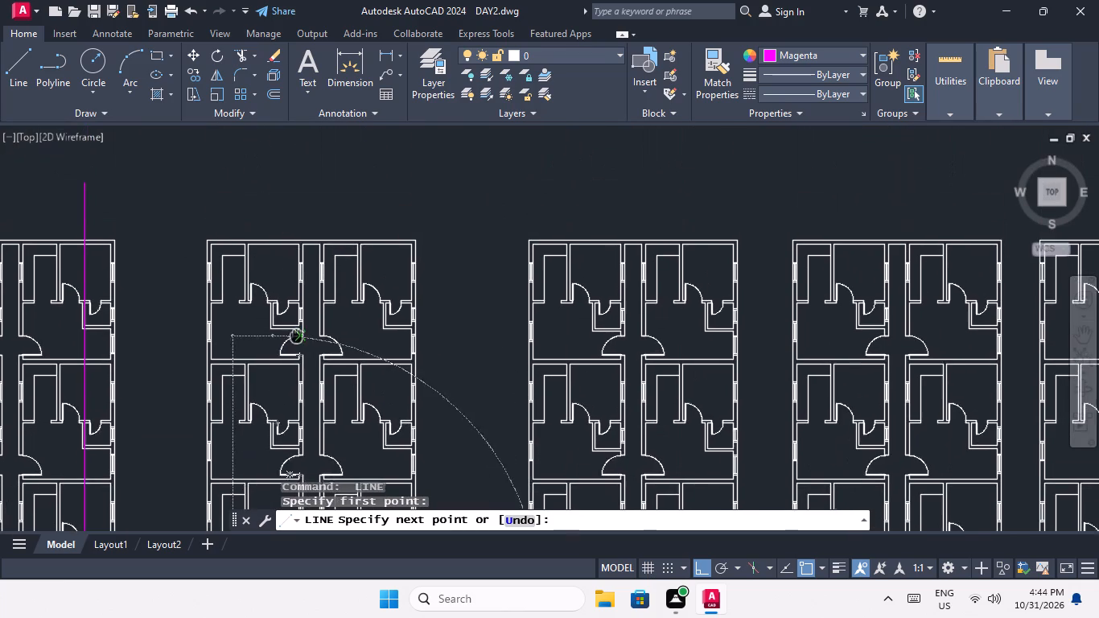
middle_drag(296, 336, 295, 337)
scroll(284, 219, up, 2)
middle_drag(287, 209, 315, 275)
scroll(314, 253, down, 2)
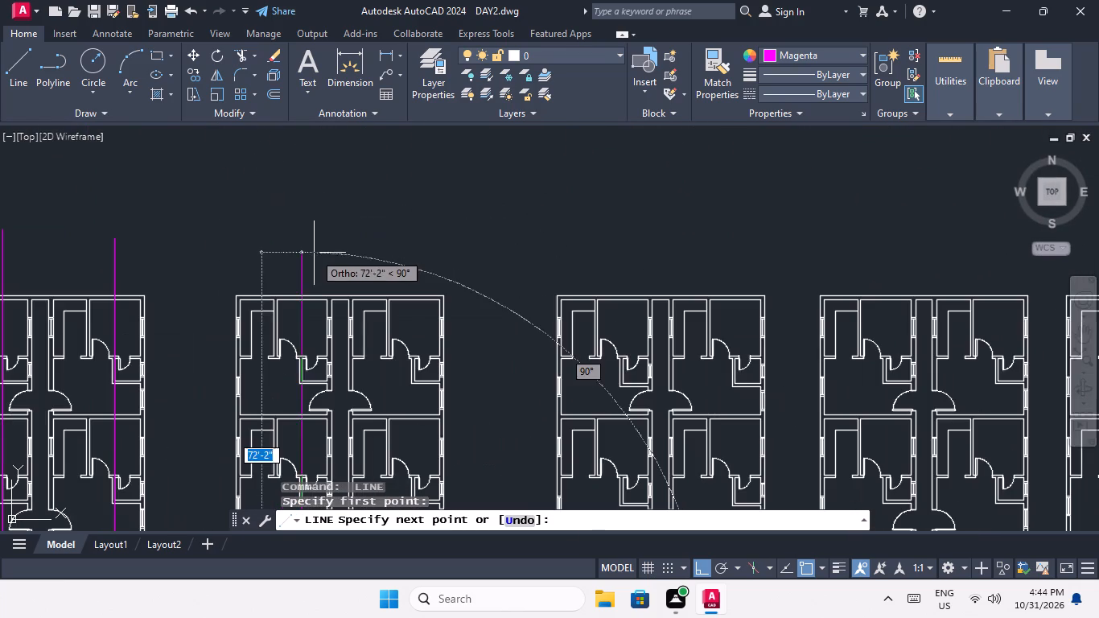
click(318, 237)
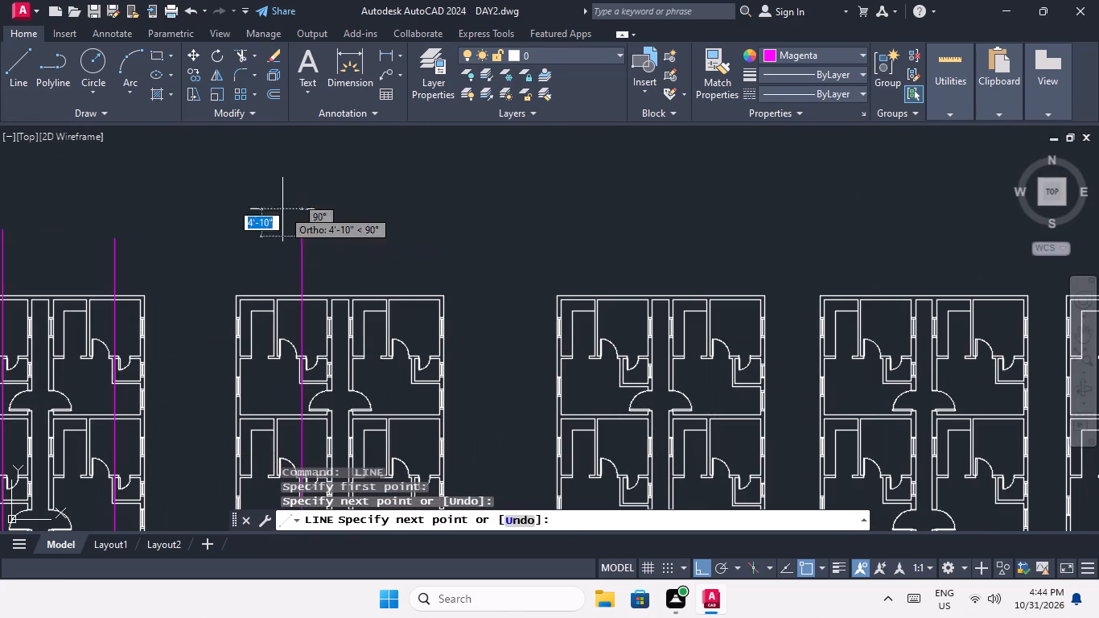
key(space)
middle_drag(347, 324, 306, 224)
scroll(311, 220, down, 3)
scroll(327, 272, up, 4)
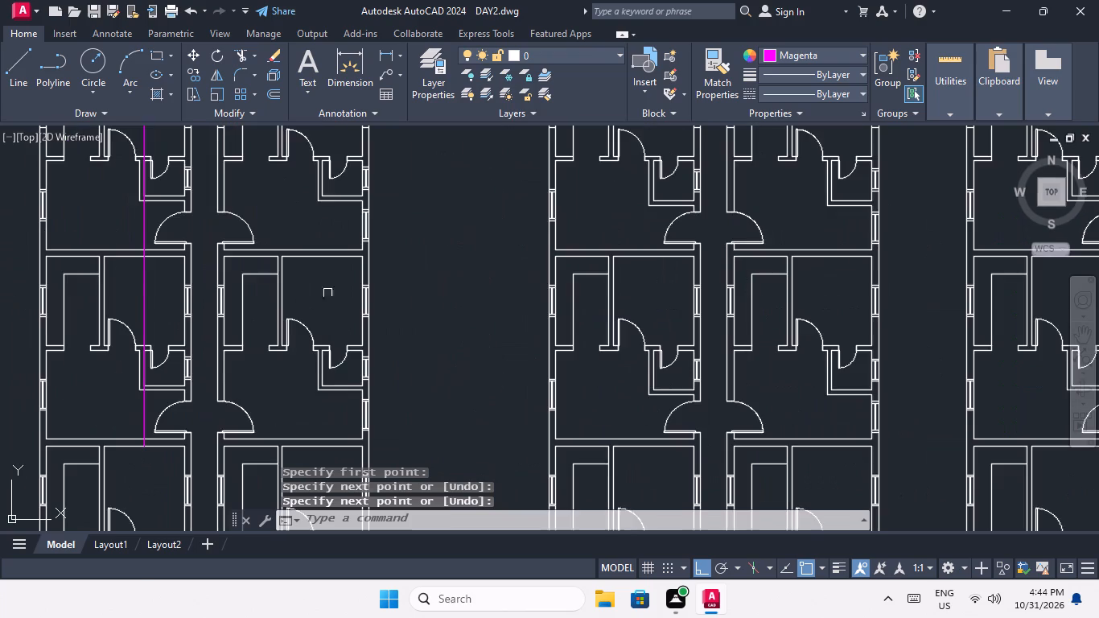
Draw a vertical line in the third building from the bottom-row right unit's upper-right room, midpoint of its top wall, up past the building's top.
middle_drag(334, 363, 311, 324)
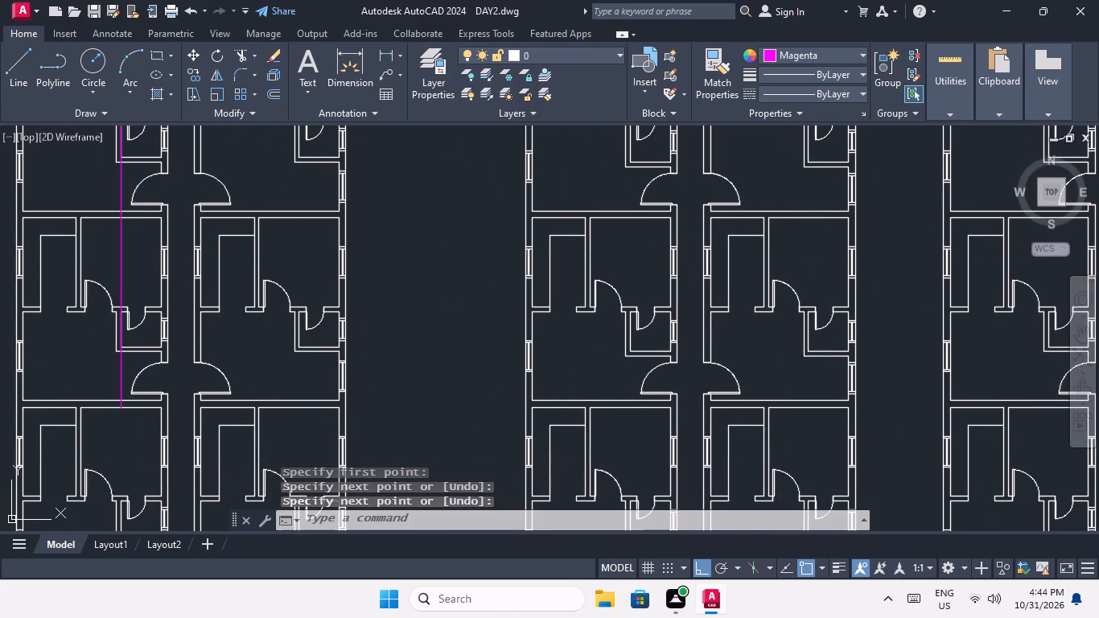
middle_drag(300, 408, 299, 394)
key(space)
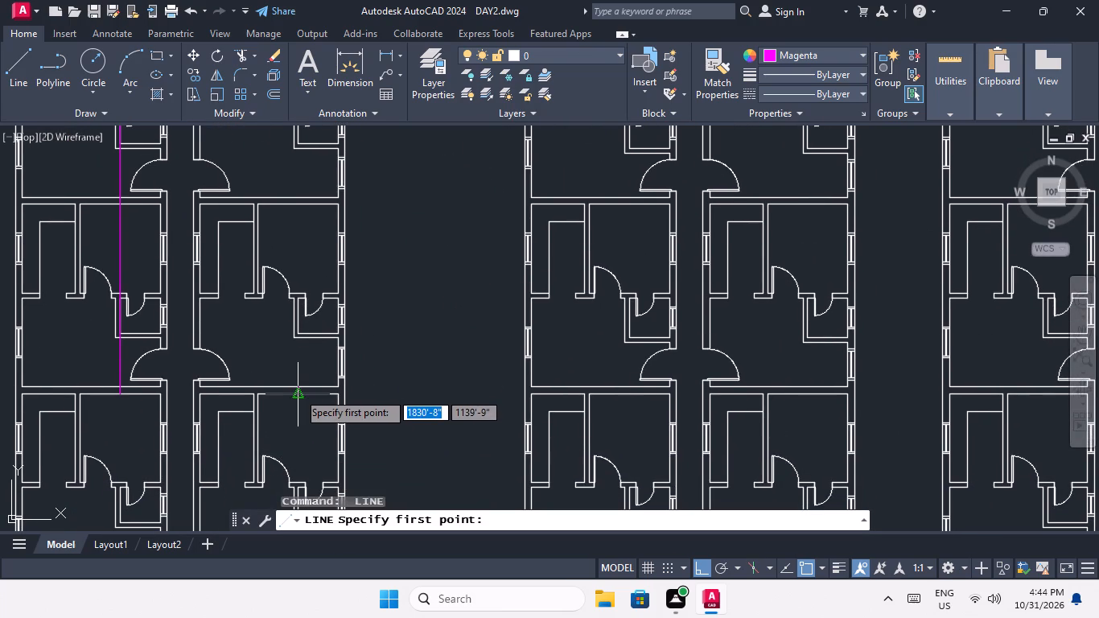
click(298, 392)
middle_drag(322, 318, 329, 179)
middle_drag(327, 208, 335, 326)
middle_drag(340, 232, 327, 409)
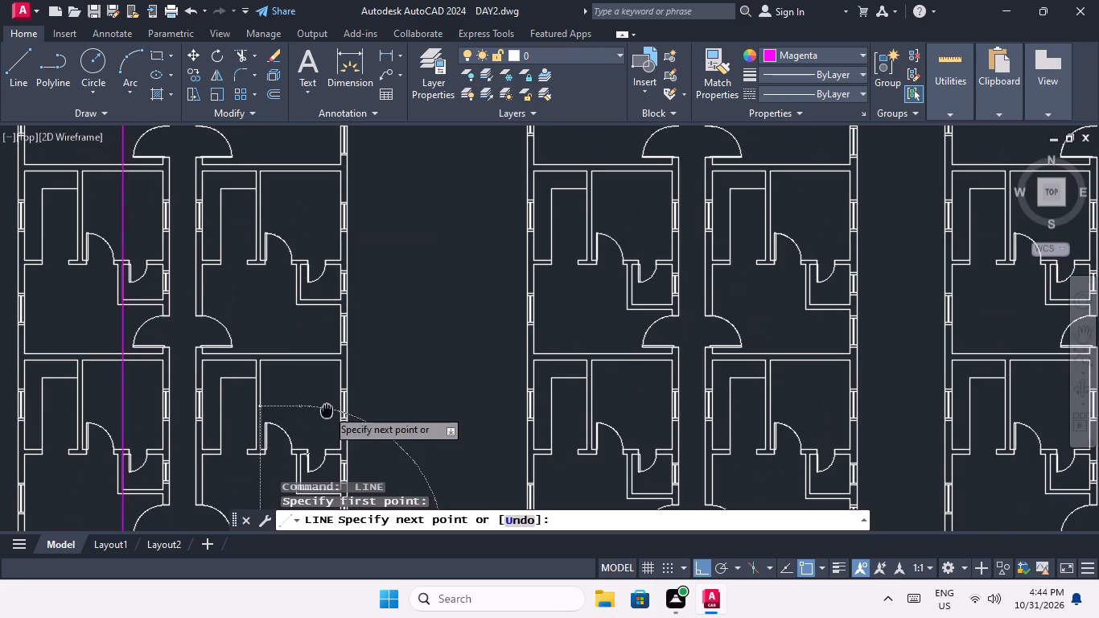
middle_drag(331, 233, 327, 402)
middle_drag(321, 229, 323, 344)
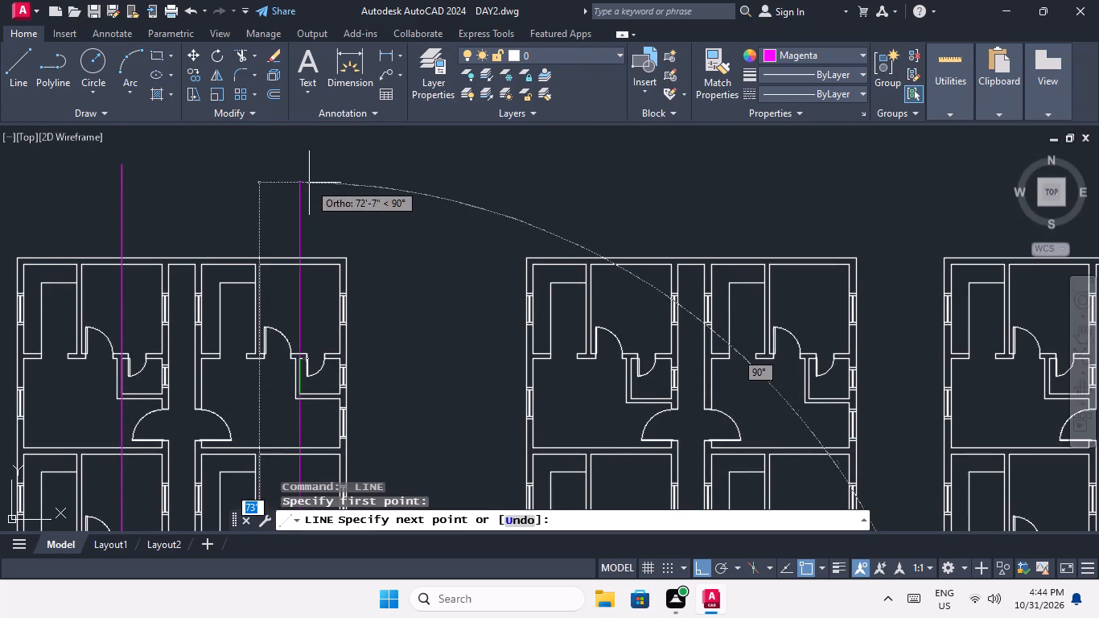
click(315, 171)
key(space)
Draw a vertical line in the fourth building from the bottom-row left unit's upper-right room, midpoint of its top wall, up past the building's top.
scroll(344, 209, down, 1)
middle_drag(340, 231, 340, 230)
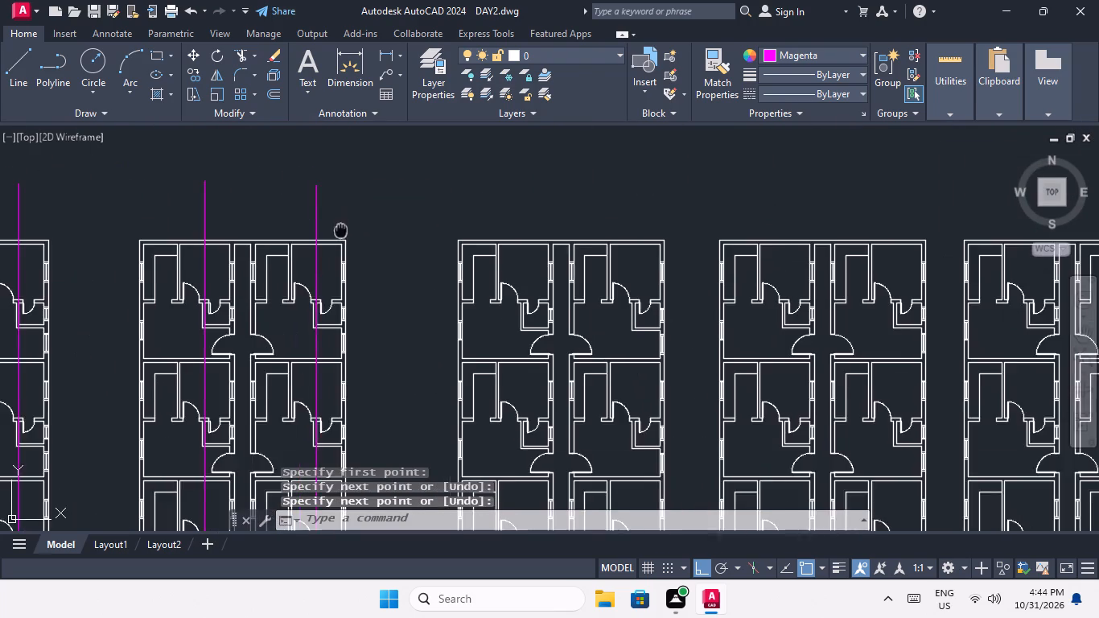
middle_drag(340, 230, 314, 181)
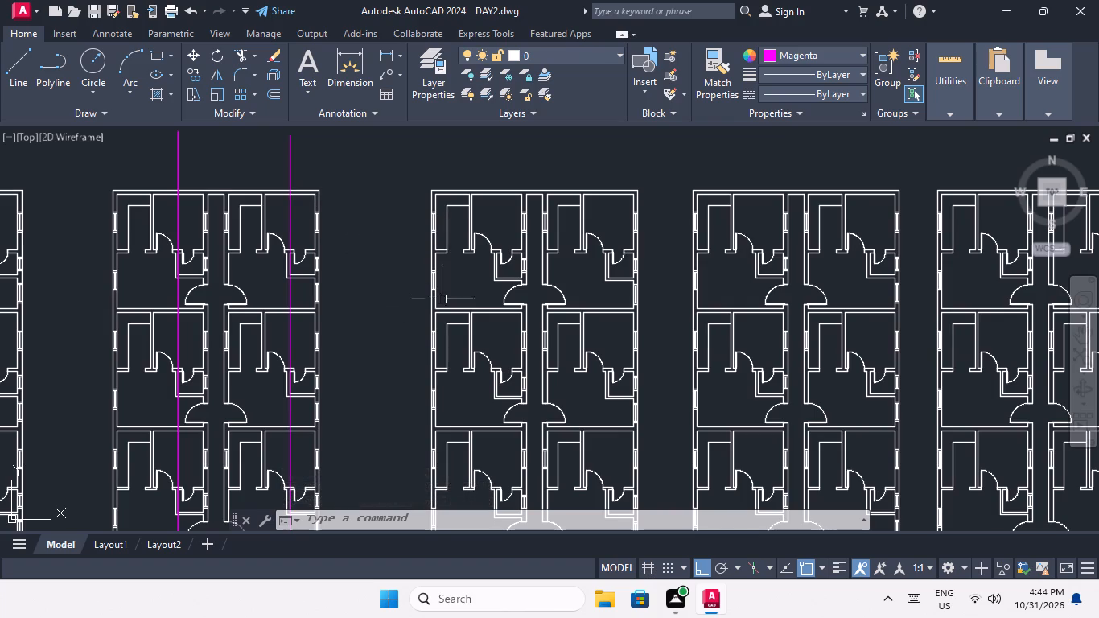
middle_drag(403, 290, 352, 255)
scroll(340, 250, down, 2)
middle_drag(376, 338, 233, 312)
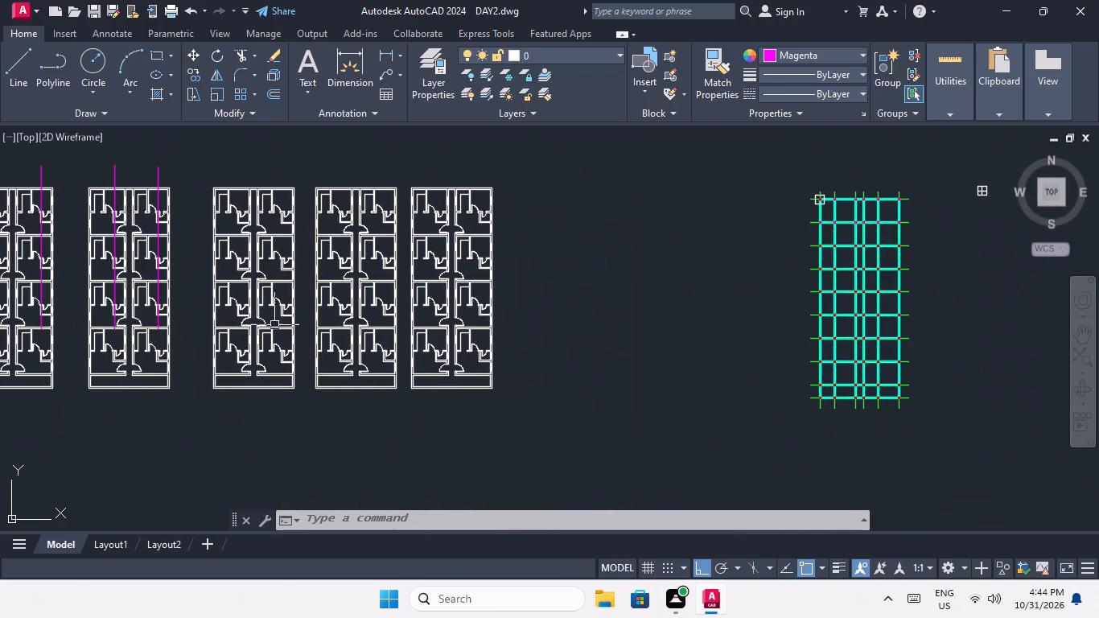
key(space)
scroll(239, 335, up, 2)
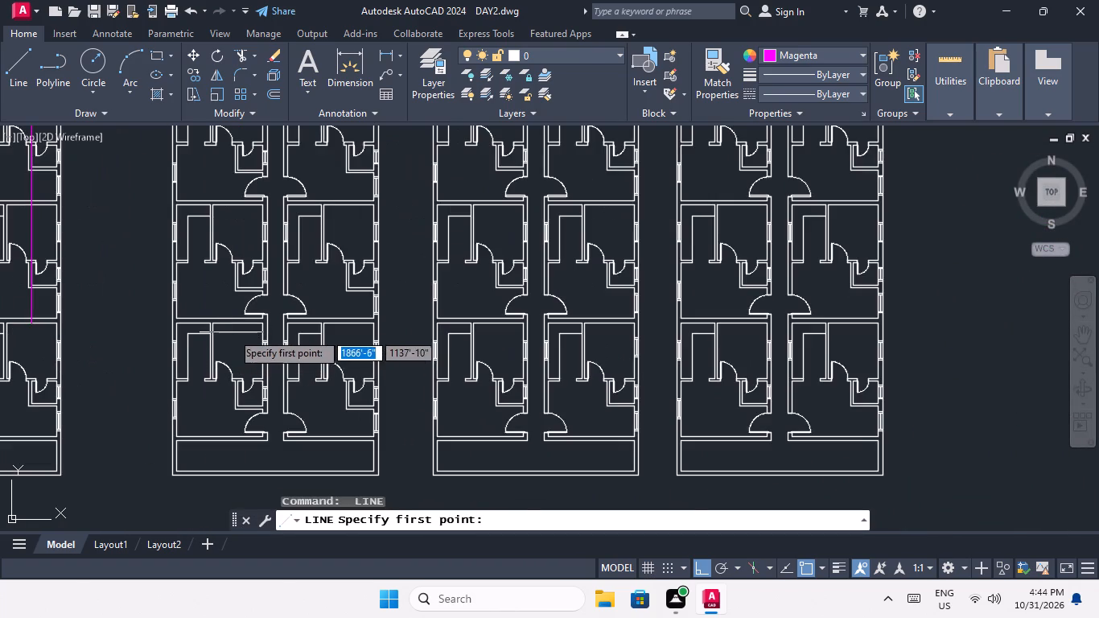
scroll(235, 327, up, 2)
click(242, 316)
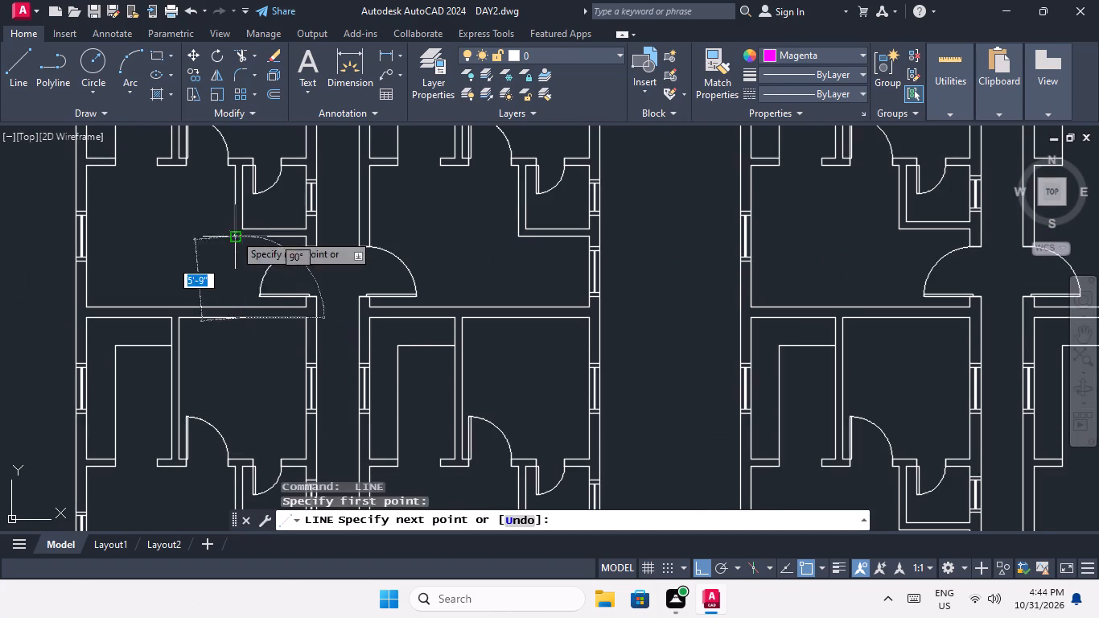
middle_drag(237, 237, 245, 423)
scroll(282, 288, down, 3)
middle_drag(257, 186, 262, 393)
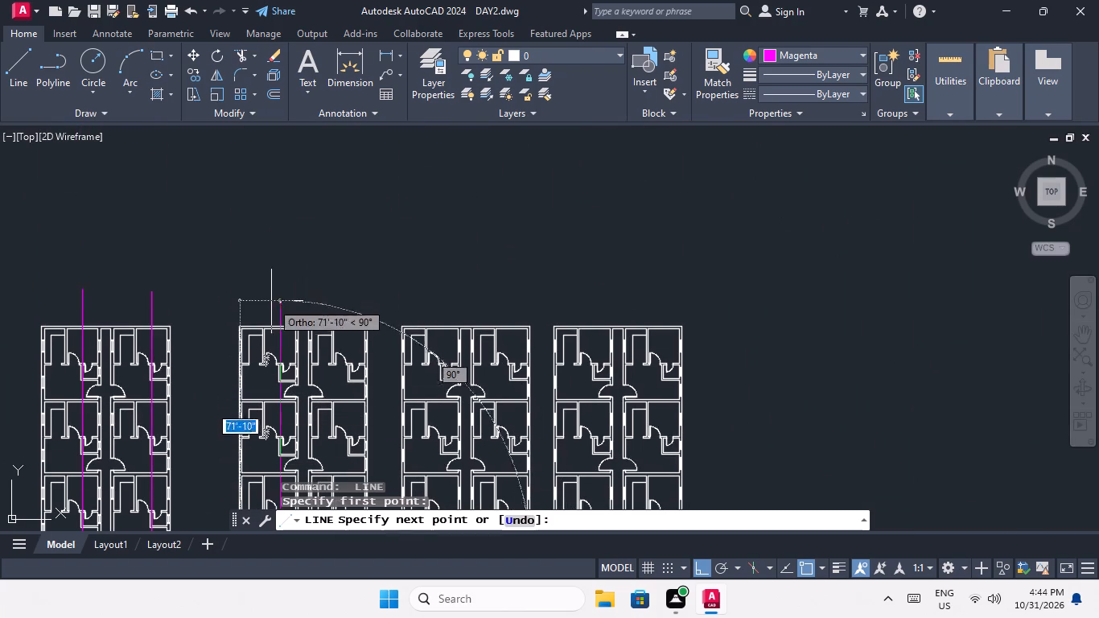
click(276, 294)
key(space)
Draw a vertical line in the fourth building from the bottom-row right unit's upper-right room, midpoint of its top wall, up past the building's top.
middle_drag(283, 305, 249, 215)
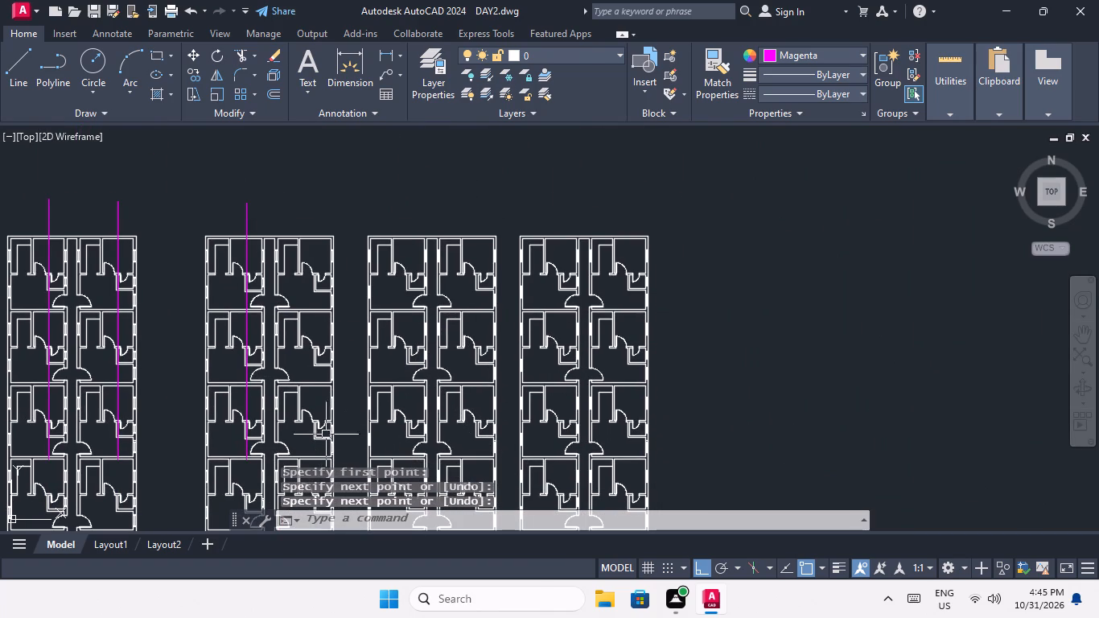
middle_drag(282, 316, 249, 209)
key(space)
scroll(282, 348, up, 4)
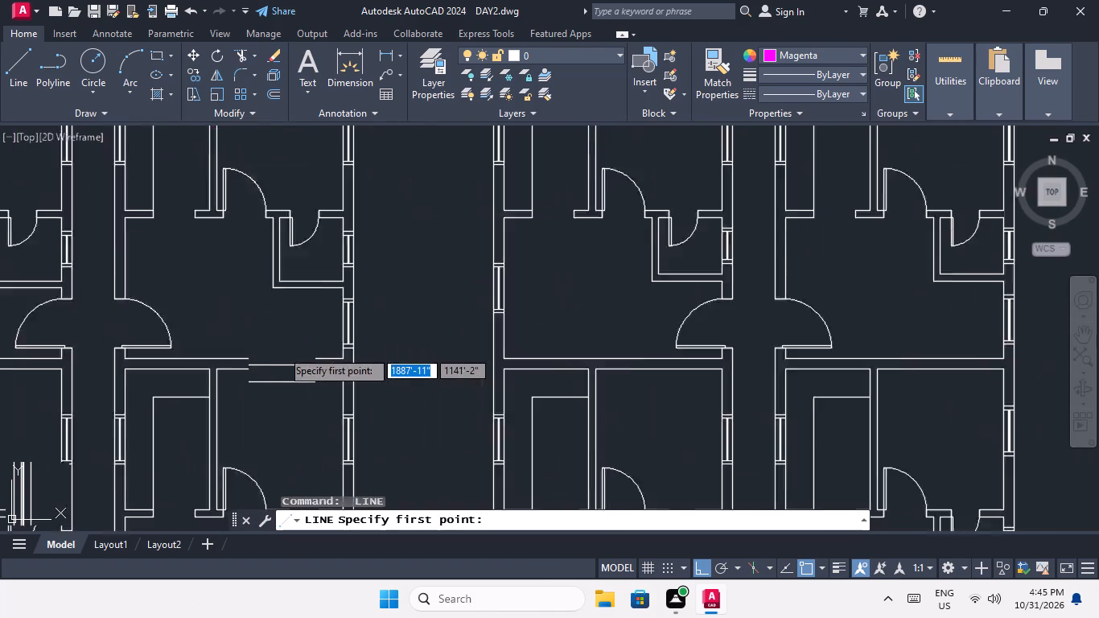
drag(278, 382, 282, 372)
middle_drag(307, 263, 311, 278)
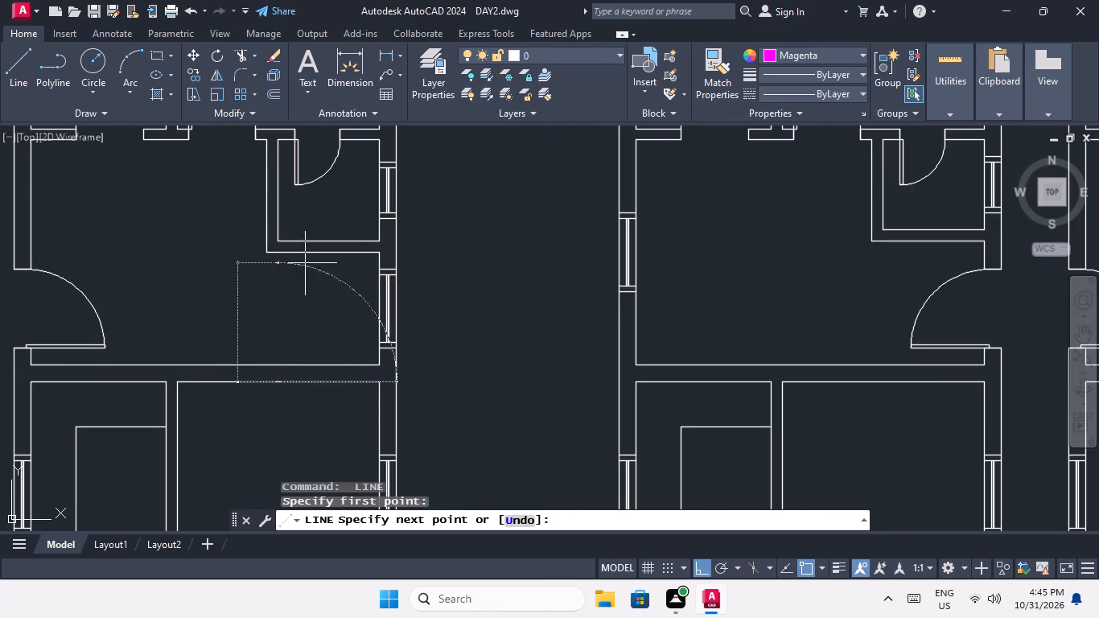
middle_drag(311, 278, 311, 441)
scroll(316, 286, down, 4)
middle_drag(315, 170, 293, 394)
click(294, 286)
key(space)
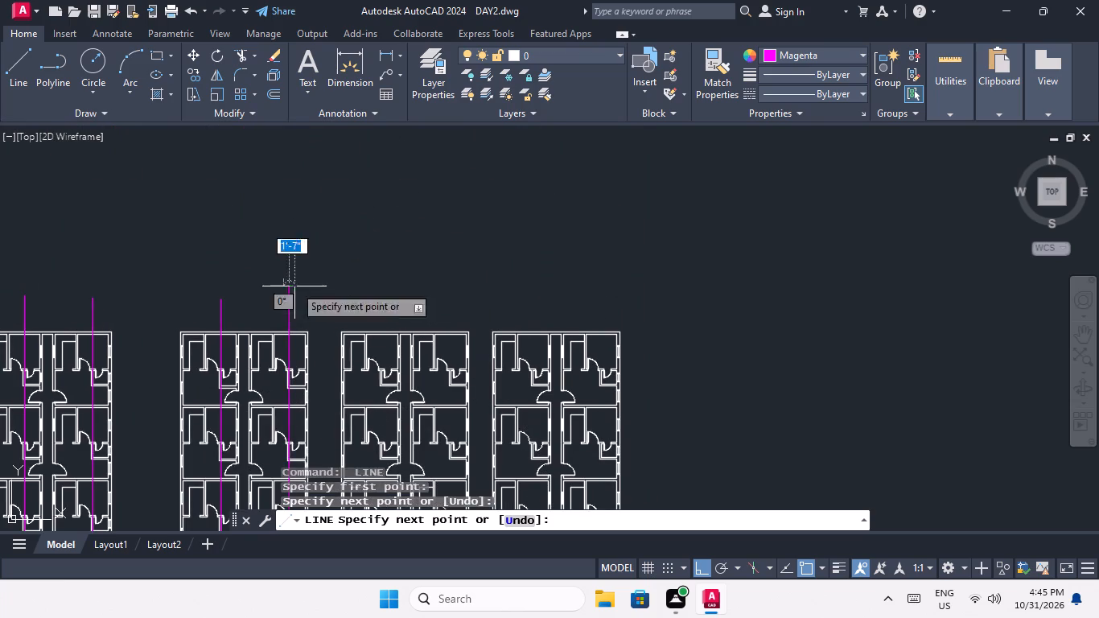
Draw a vertical line in the fifth building from the bottom-row left unit's upper-right room, midpoint of its top wall, up past the building's top.
middle_drag(356, 311, 299, 212)
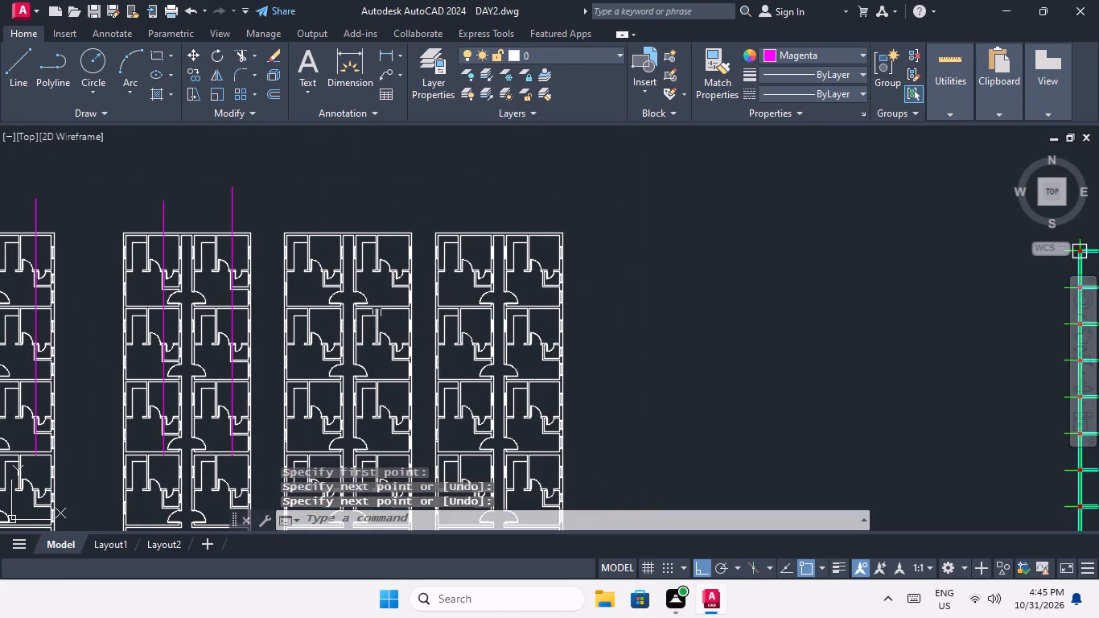
middle_drag(346, 325, 366, 291)
scroll(373, 314, down, 2)
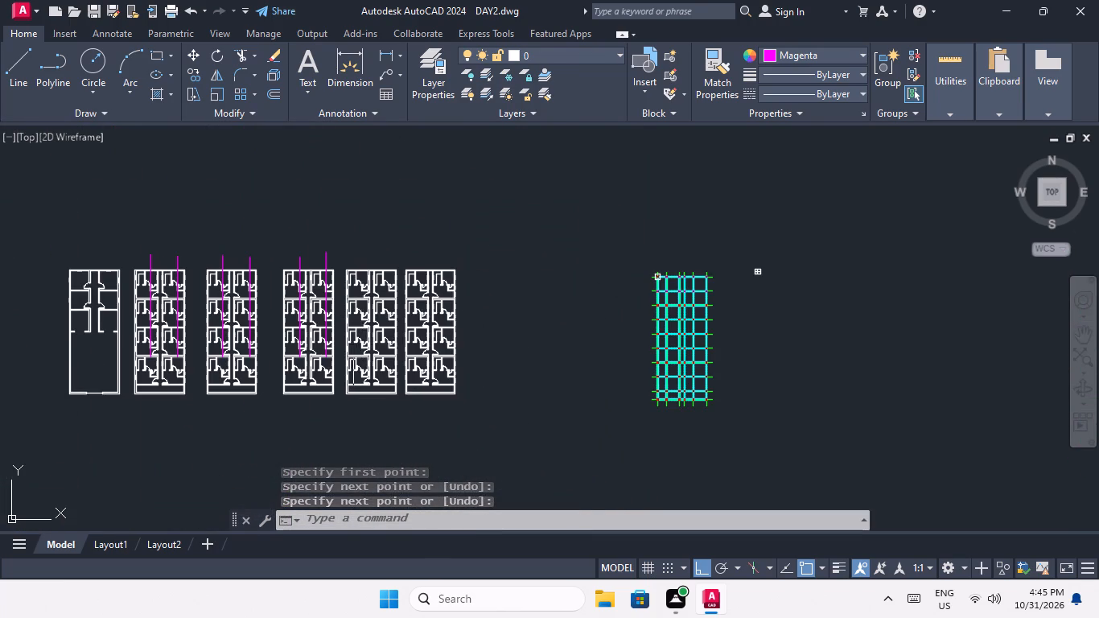
scroll(364, 352, up, 3)
key(space)
scroll(360, 394, up, 3)
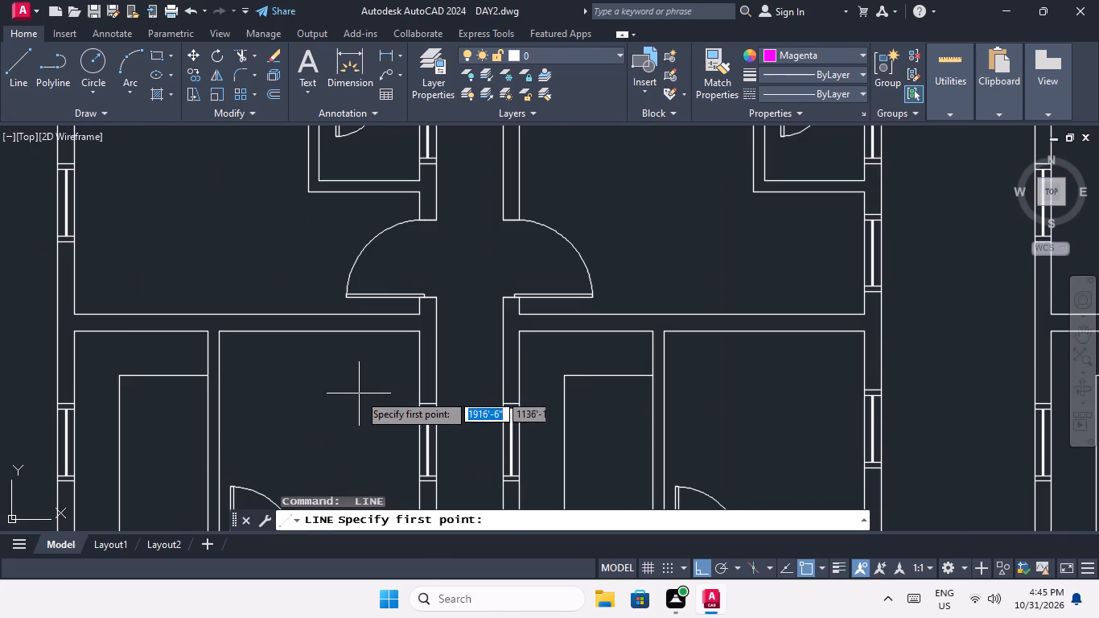
click(319, 334)
middle_drag(334, 266, 318, 443)
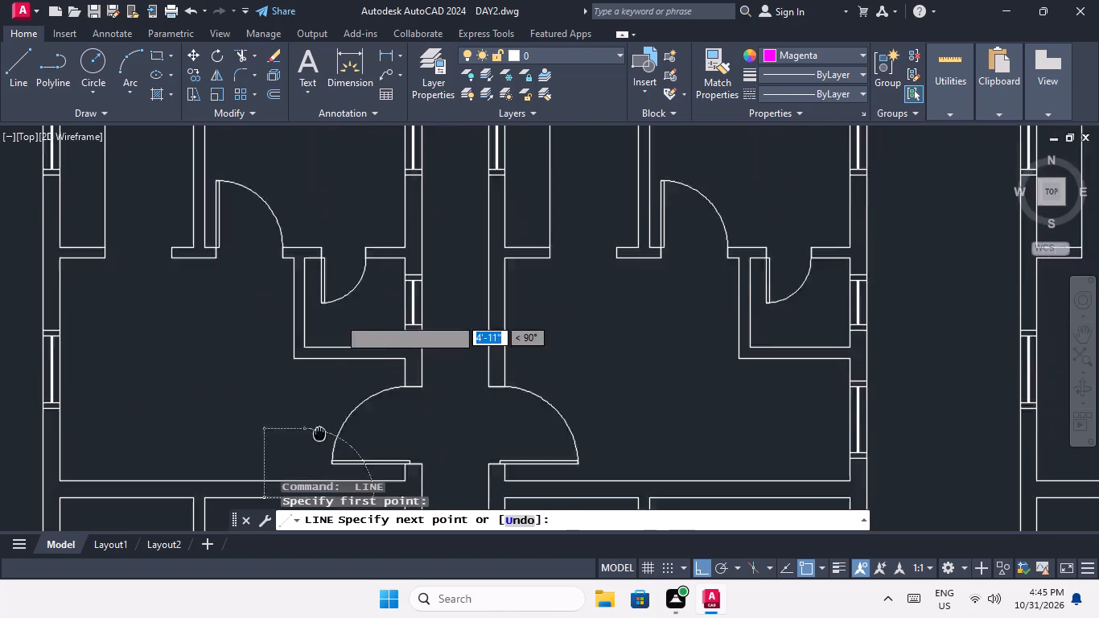
middle_drag(318, 443, 312, 472)
scroll(316, 290, down, 4)
middle_drag(325, 204, 294, 416)
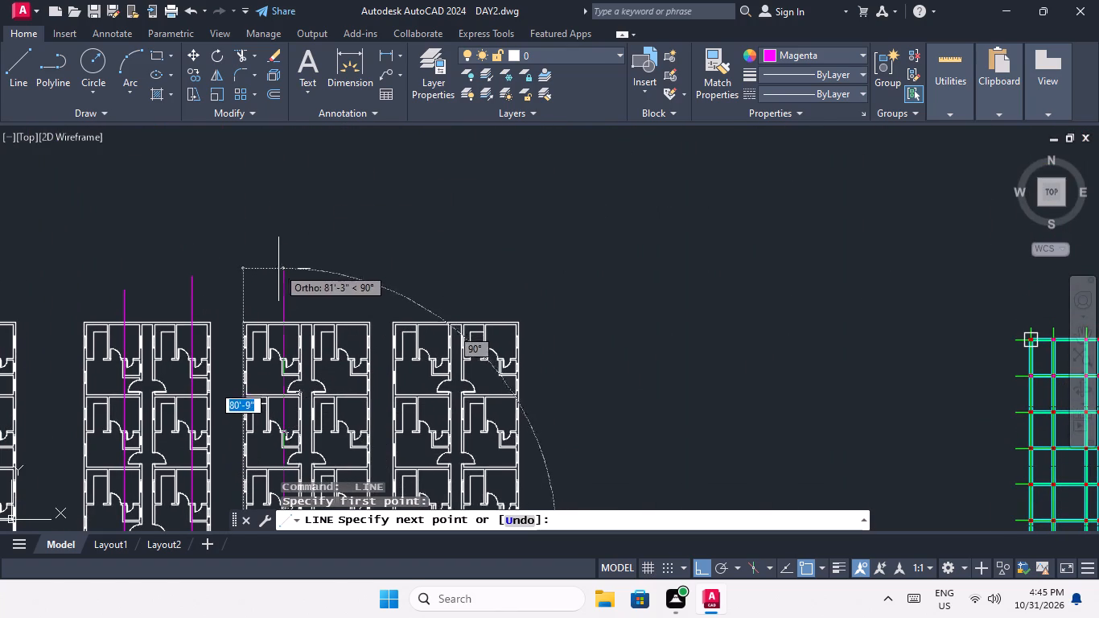
click(282, 273)
key(space)
Draw a vertical line in the fifth building from the bottom-row right unit's upper-right room, midpoint of its top wall, up past the building's top.
middle_drag(421, 358, 245, 167)
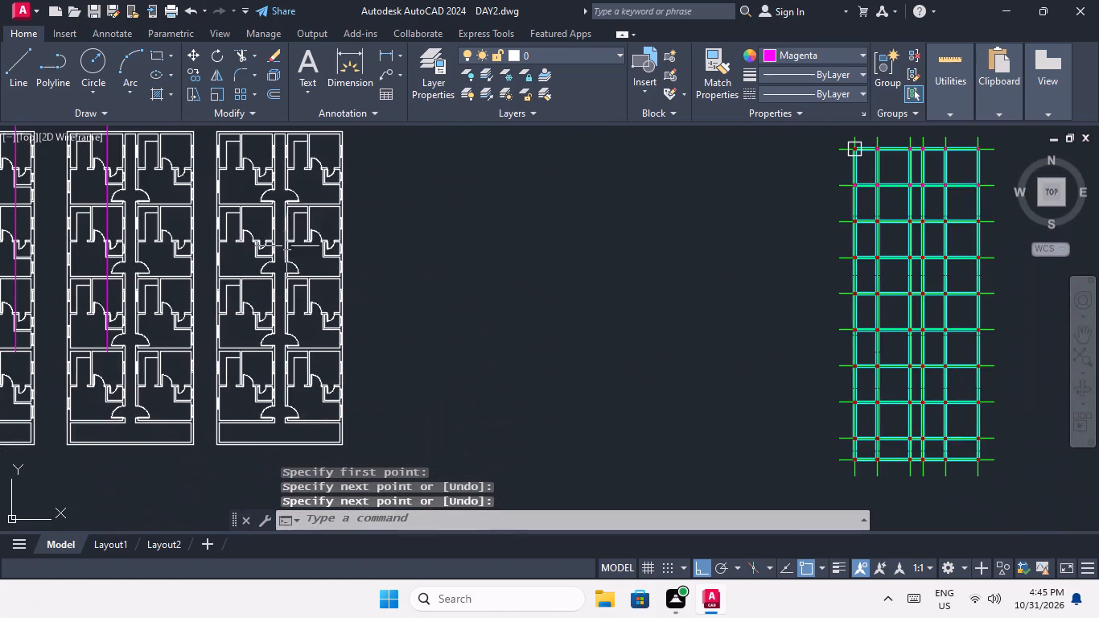
middle_drag(299, 312, 391, 340)
key(space)
scroll(267, 378, up, 3)
drag(265, 388, 267, 369)
middle_drag(276, 277, 282, 423)
scroll(282, 271, down, 3)
middle_drag(291, 258, 297, 468)
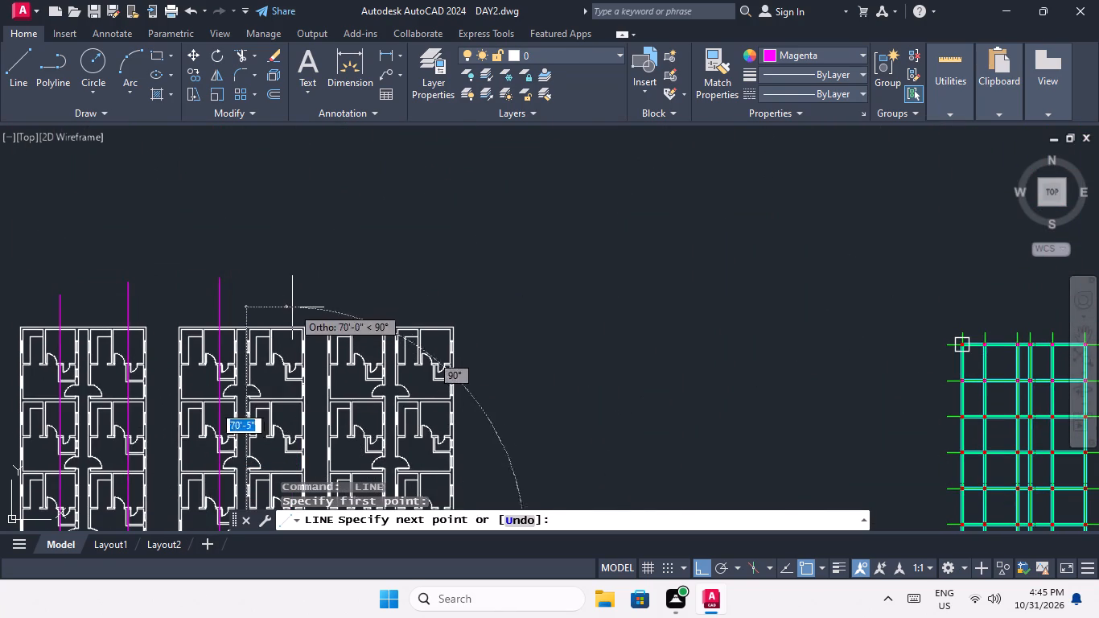
click(288, 277)
key(space)
Draw a vertical line in the sixth building from the bottom-row left unit's upper-right room, midpoint of its top wall, up past the building's top.
middle_drag(308, 298, 200, 175)
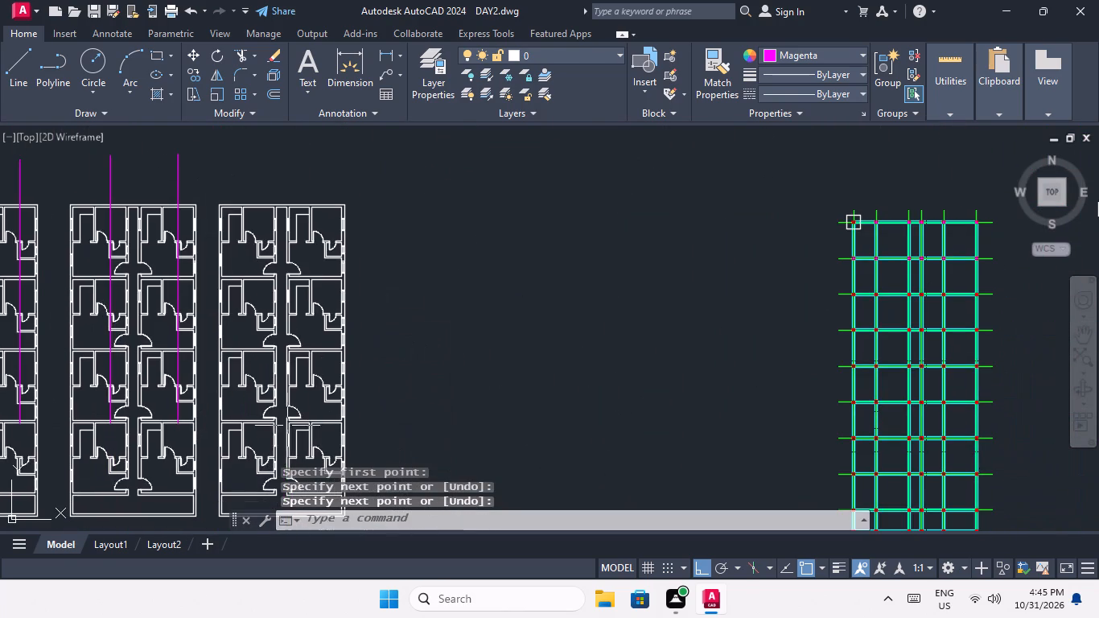
scroll(277, 436, up, 2)
key(space)
drag(227, 406, 230, 394)
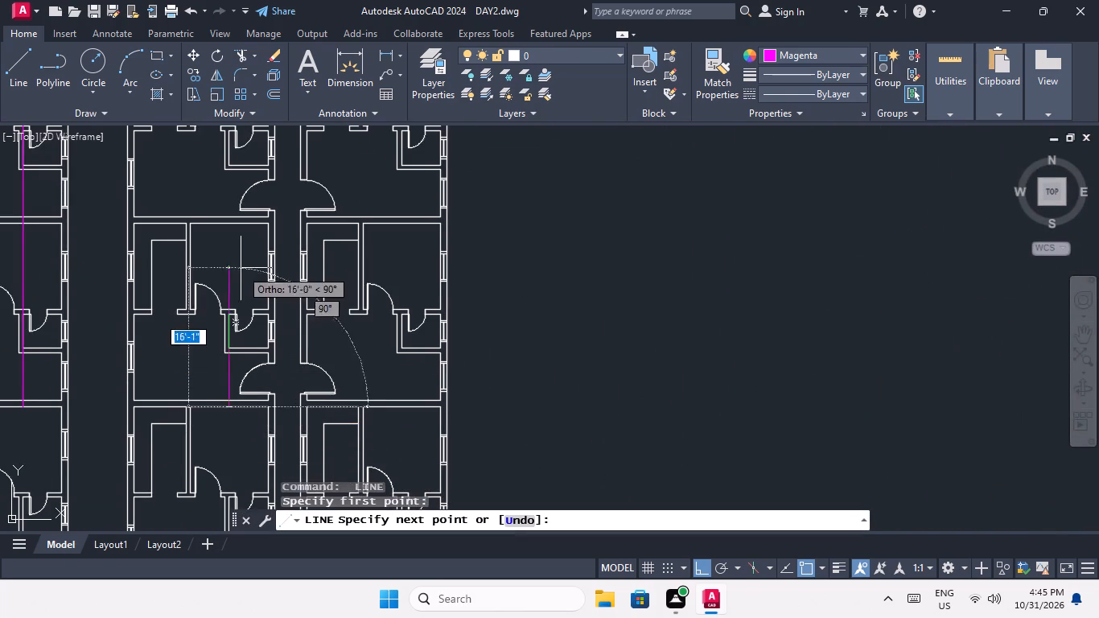
middle_drag(243, 269, 216, 489)
scroll(196, 184, down, 2)
middle_drag(204, 233, 193, 408)
click(195, 273)
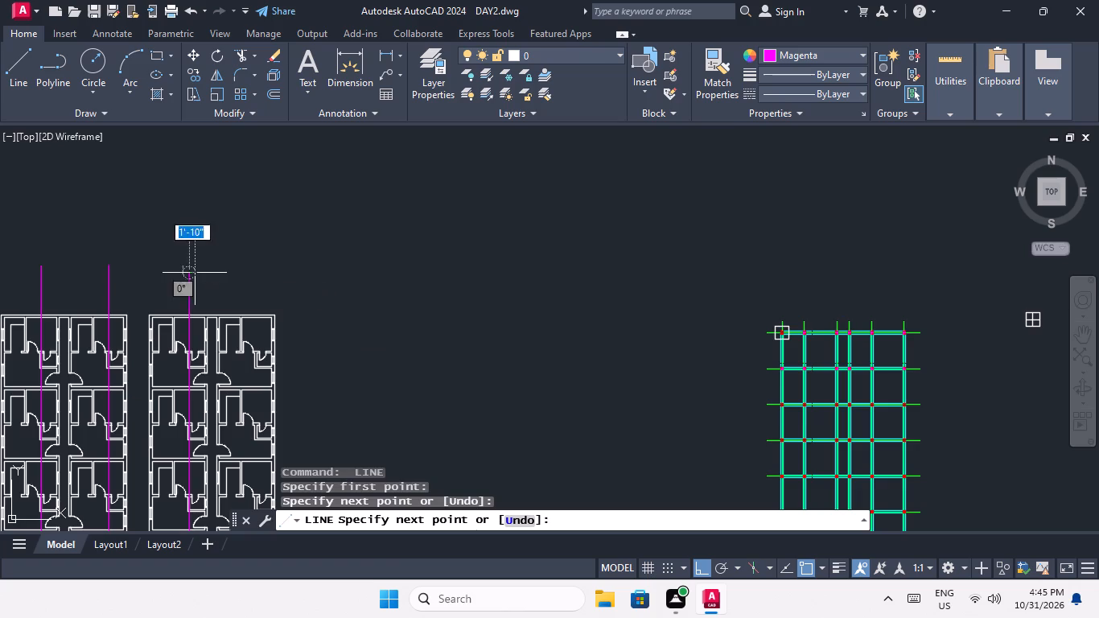
key(space)
Draw a vertical line about 76'-0" long from the top-wall midpoint of the sixth building's bottom-row right unit's upper-right room, up past the building.
middle_drag(209, 291, 134, 160)
key(space)
scroll(183, 425, up, 3)
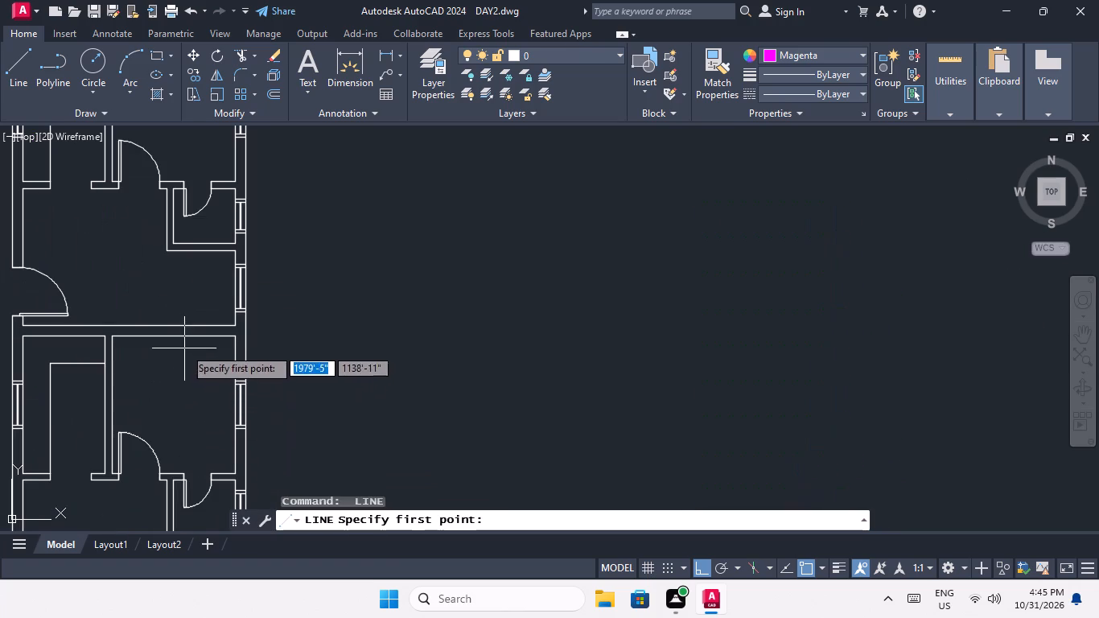
click(175, 334)
middle_drag(177, 225, 198, 415)
scroll(196, 237, down, 3)
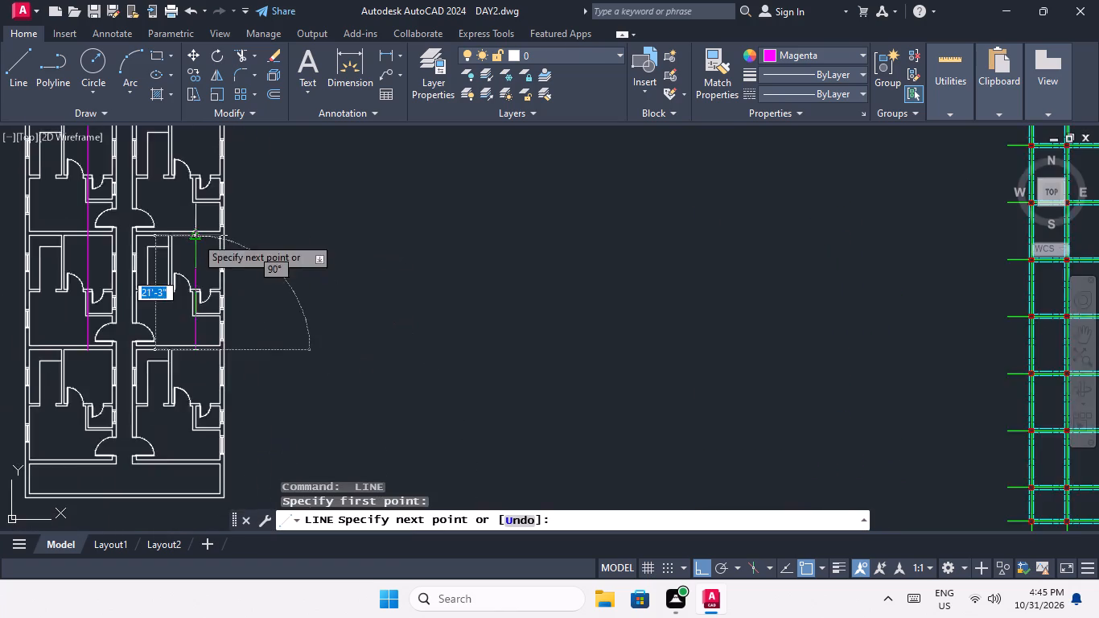
middle_drag(200, 259, 207, 375)
middle_drag(210, 241, 212, 389)
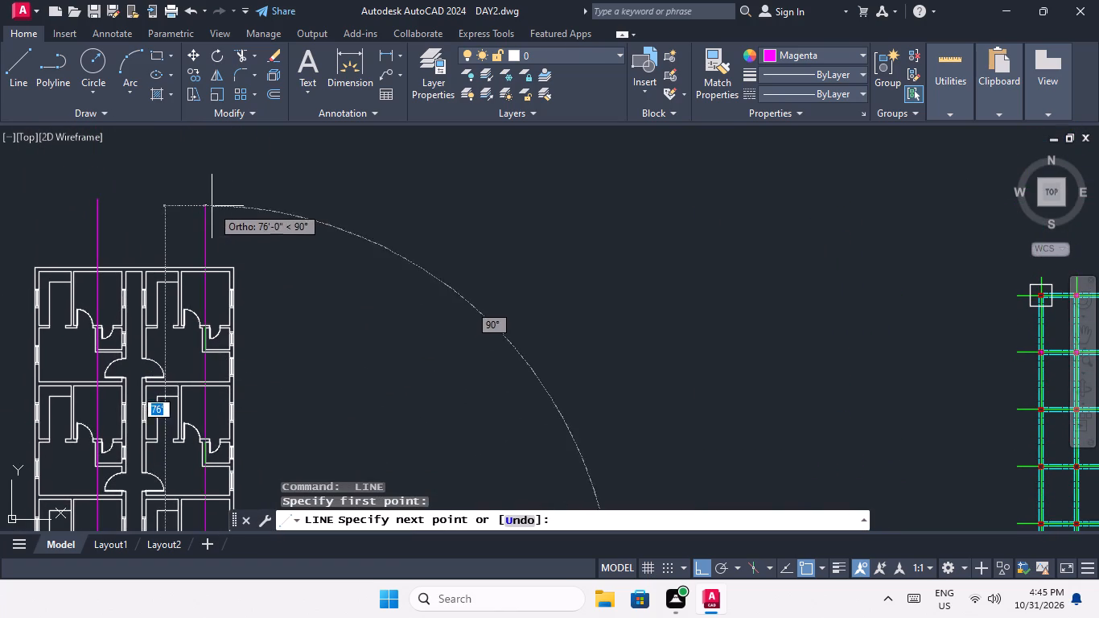
click(212, 205)
key(space)
Insert the bed block at scale 1 and rotation 0 in the open area between the sixth building and the column grid.
middle_drag(281, 238, 327, 233)
scroll(332, 233, down, 2)
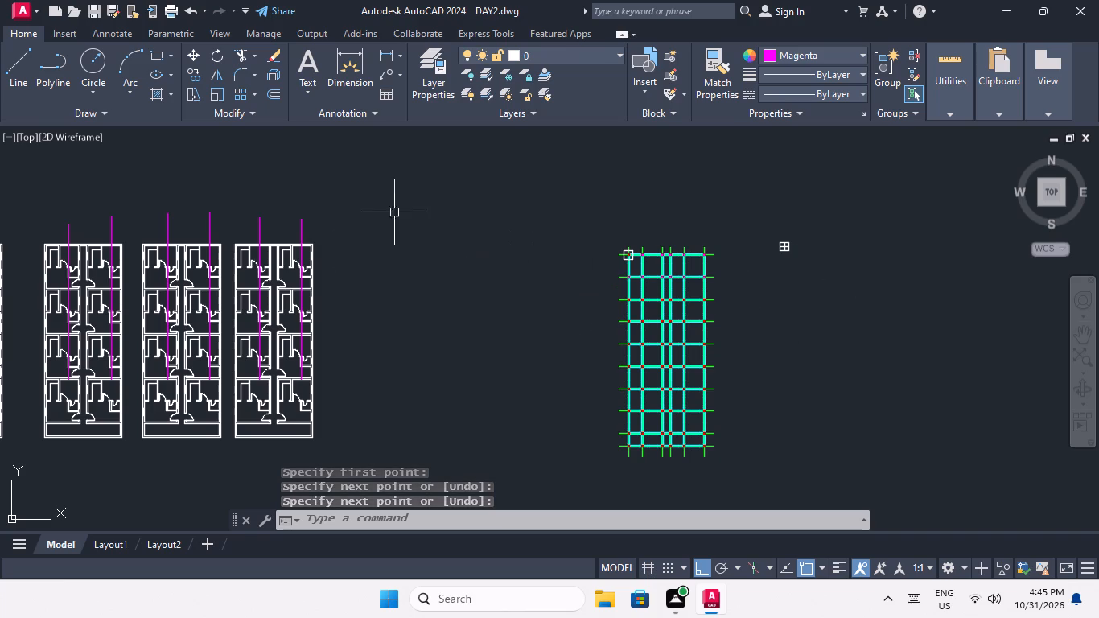
click(641, 60)
click(692, 142)
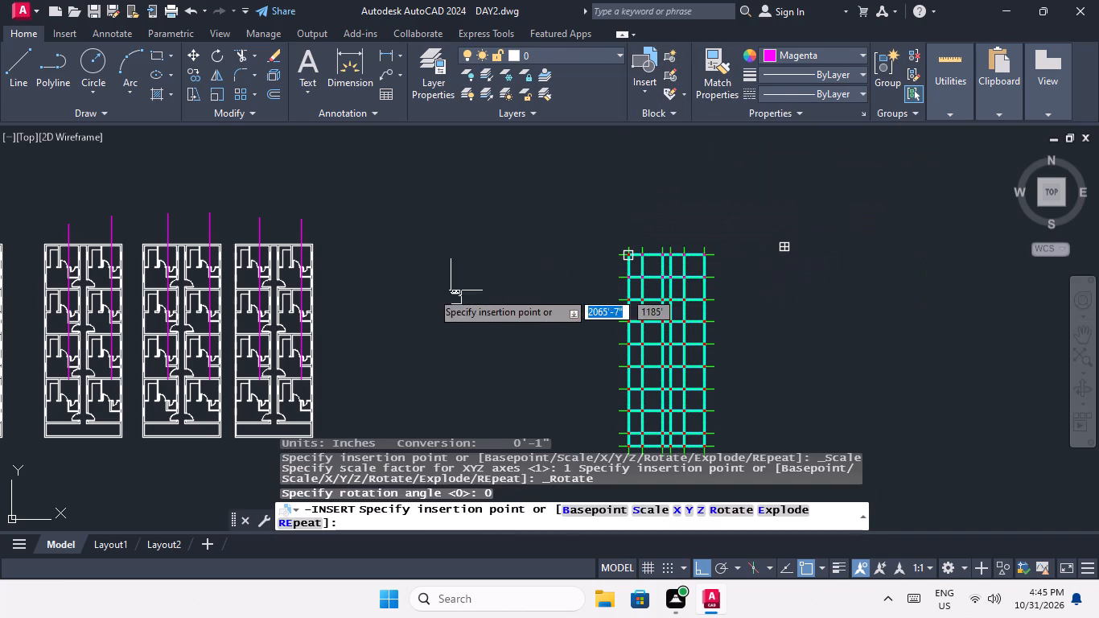
click(422, 281)
scroll(446, 294, up, 2)
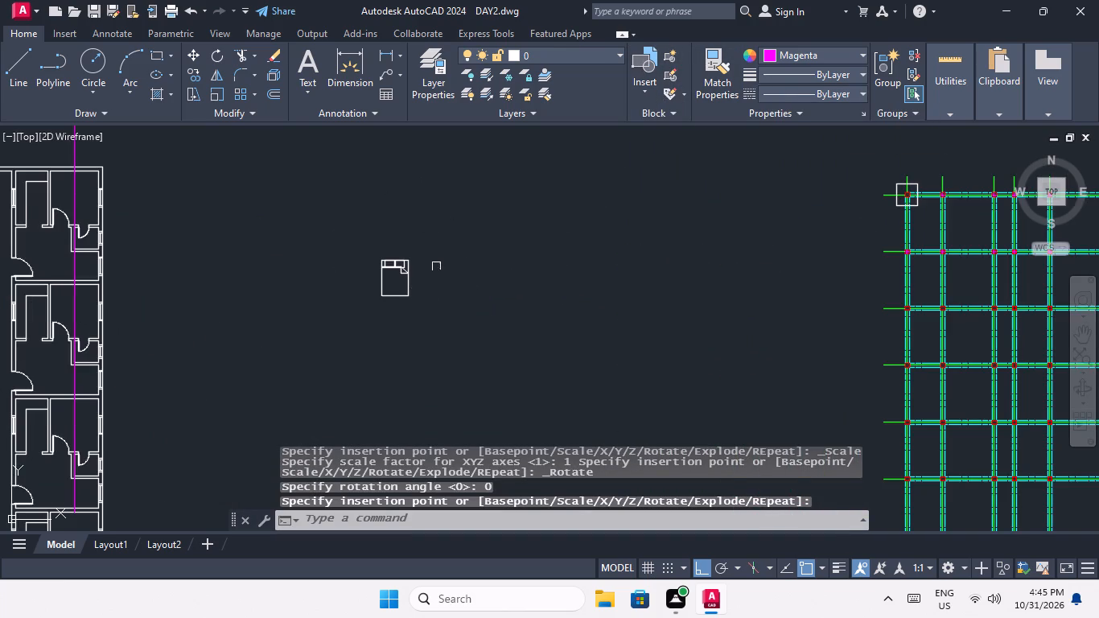
scroll(436, 266, down, 2)
key(Escape)
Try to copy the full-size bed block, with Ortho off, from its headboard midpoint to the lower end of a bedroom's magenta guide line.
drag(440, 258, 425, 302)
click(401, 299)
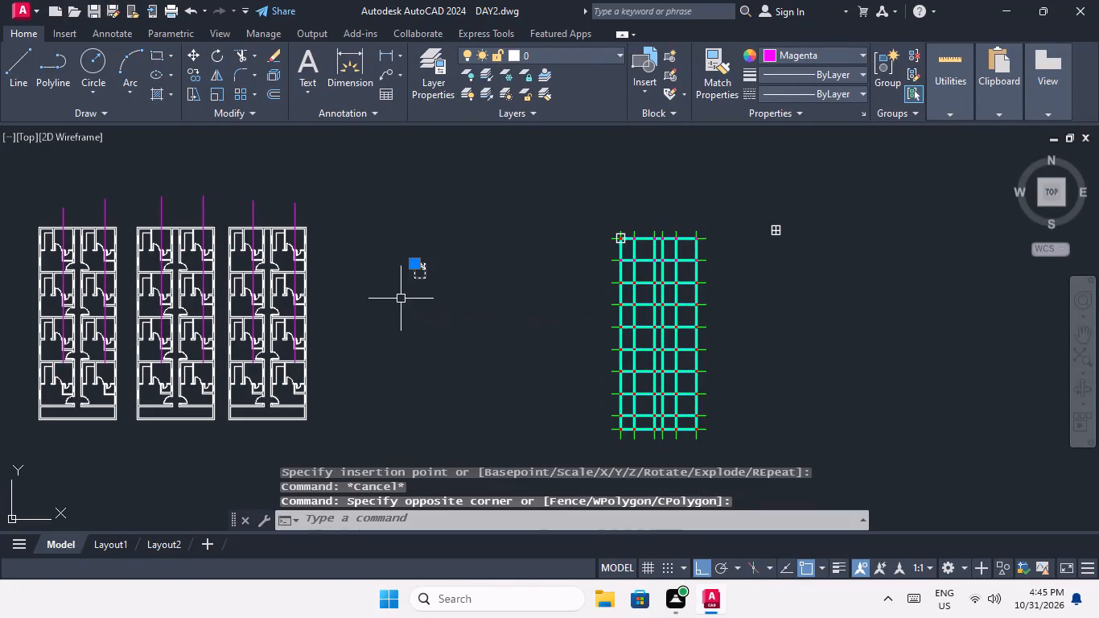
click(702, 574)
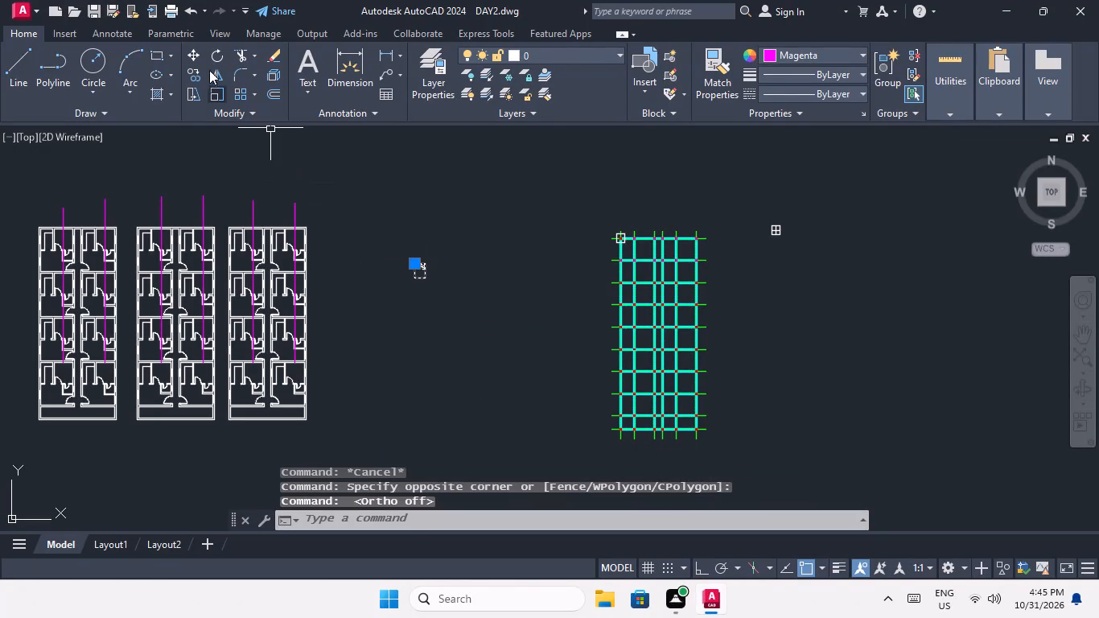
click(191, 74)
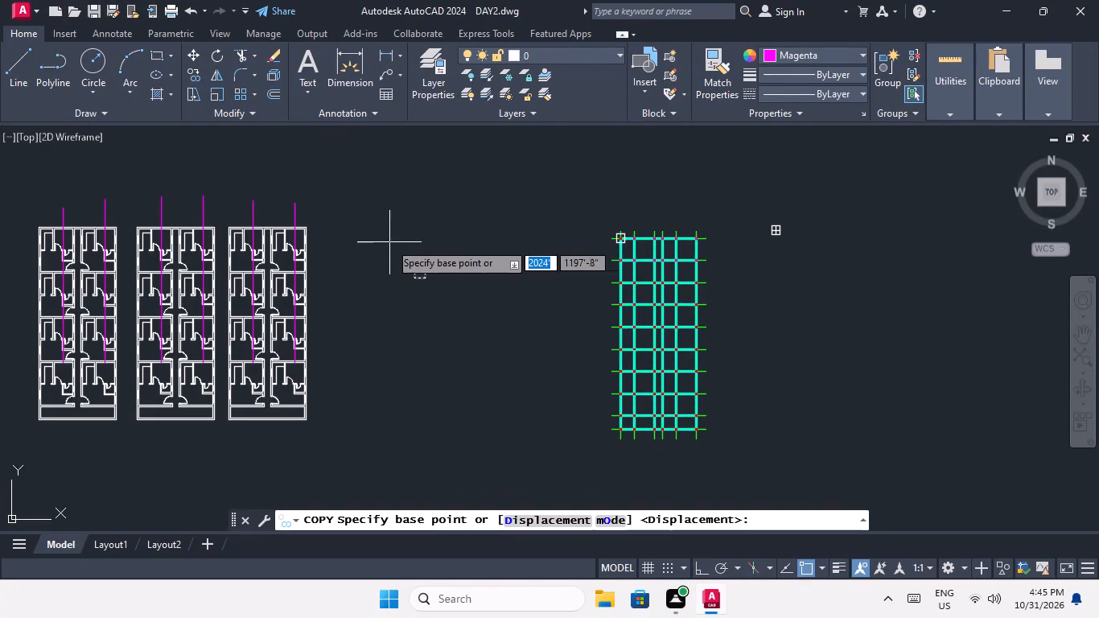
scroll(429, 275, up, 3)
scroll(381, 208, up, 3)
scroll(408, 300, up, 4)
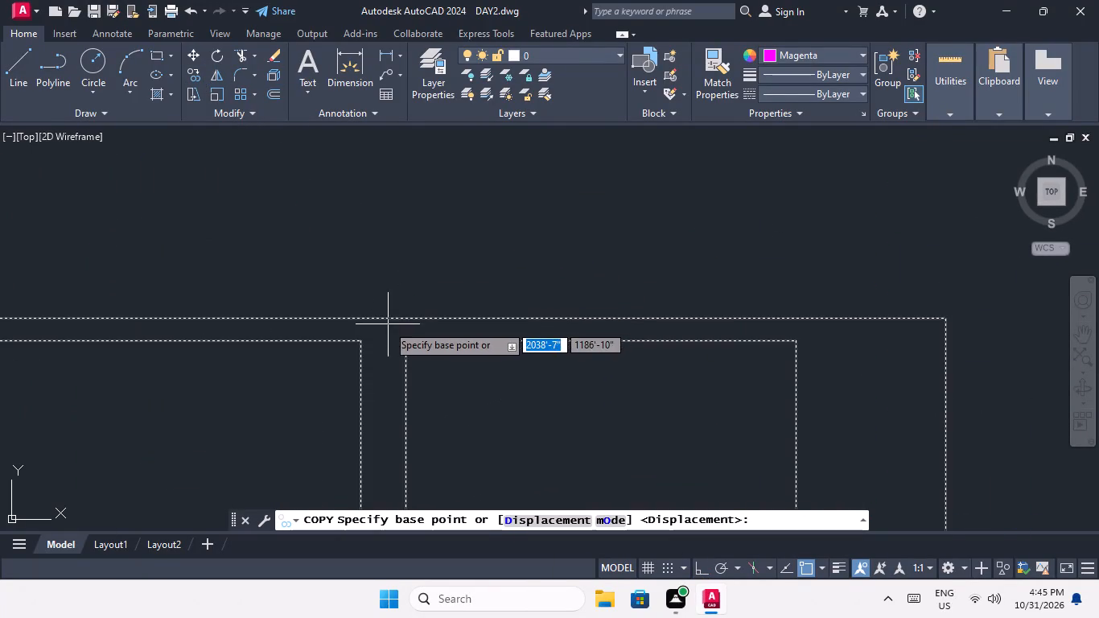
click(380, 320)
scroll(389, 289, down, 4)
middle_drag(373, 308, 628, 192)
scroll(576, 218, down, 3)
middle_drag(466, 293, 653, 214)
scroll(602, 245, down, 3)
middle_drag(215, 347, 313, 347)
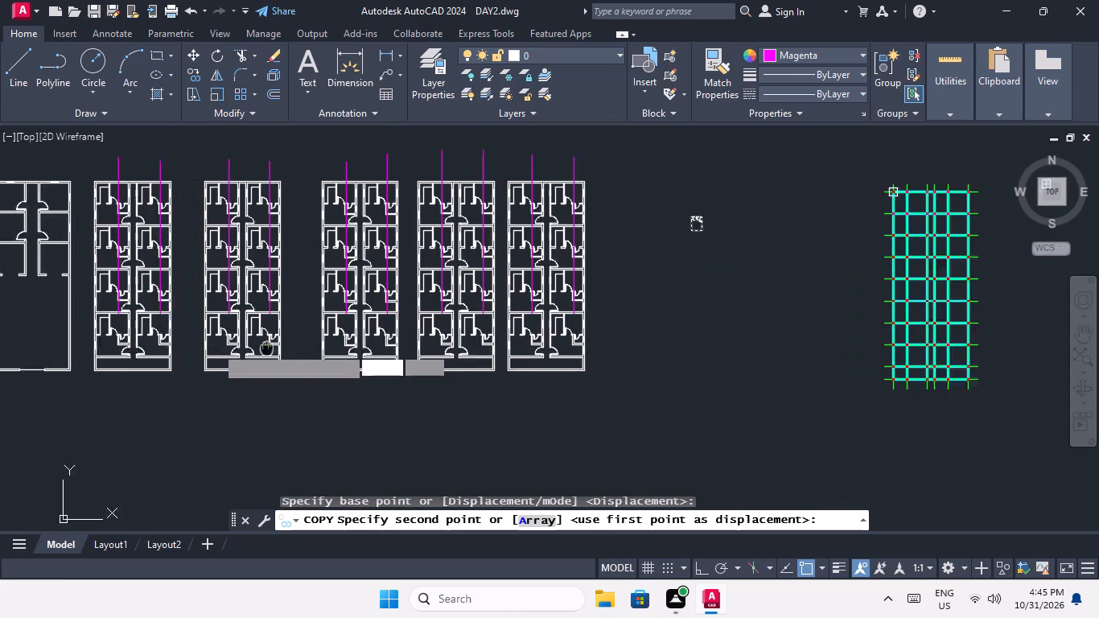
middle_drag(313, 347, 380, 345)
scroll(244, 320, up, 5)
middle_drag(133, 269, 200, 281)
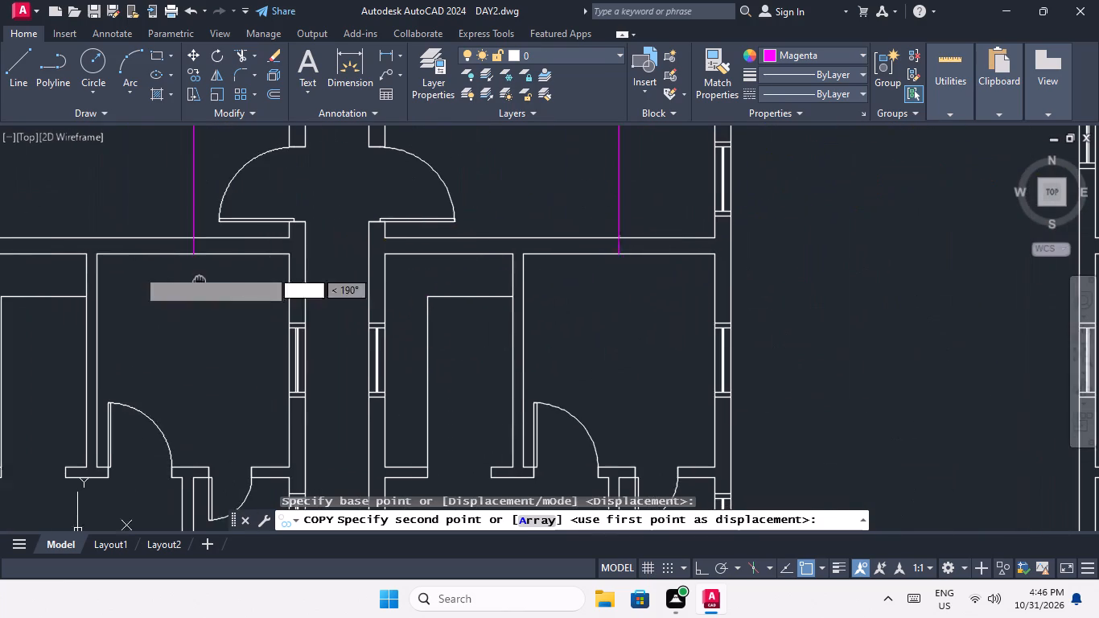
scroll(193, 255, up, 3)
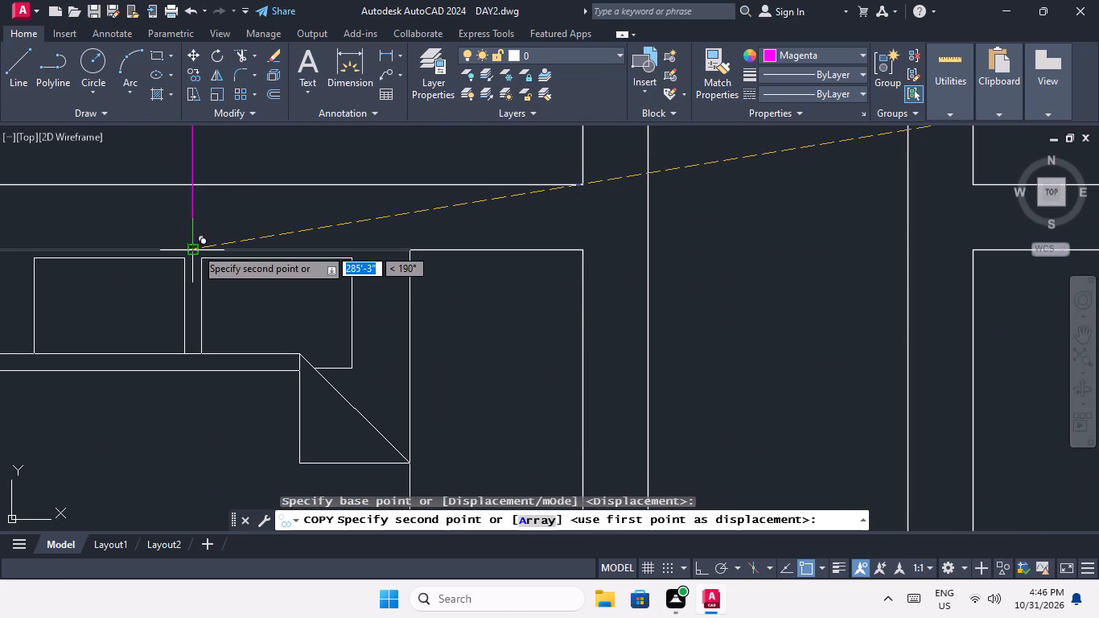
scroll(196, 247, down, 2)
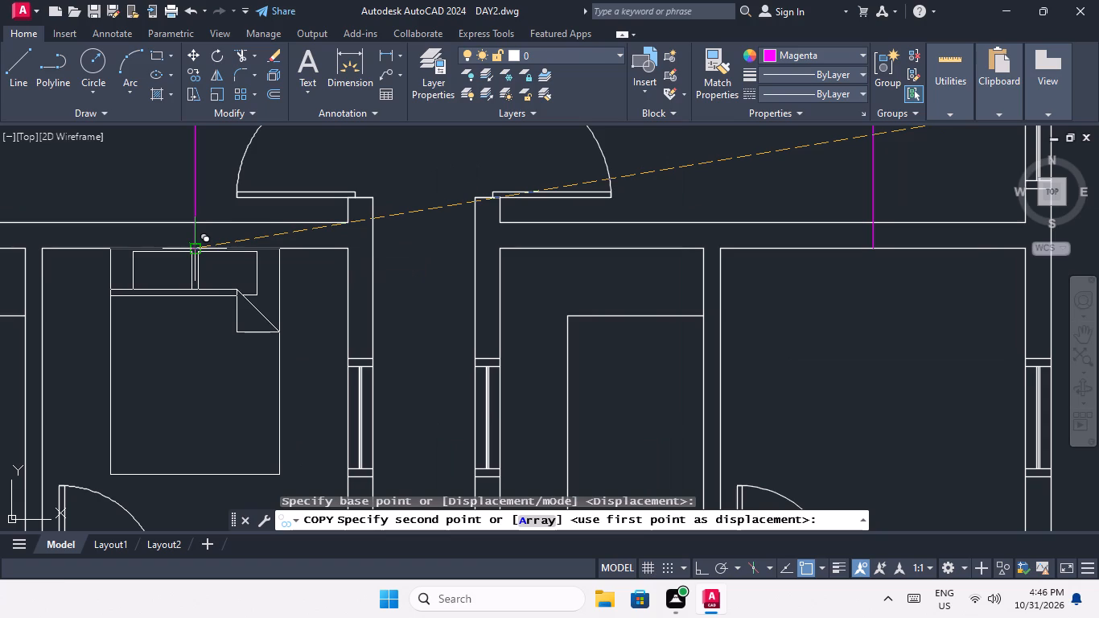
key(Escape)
Erase the full-size bed block in the open area between the sixth building and the column grid.
scroll(220, 244, down, 5)
middle_drag(378, 281, 142, 309)
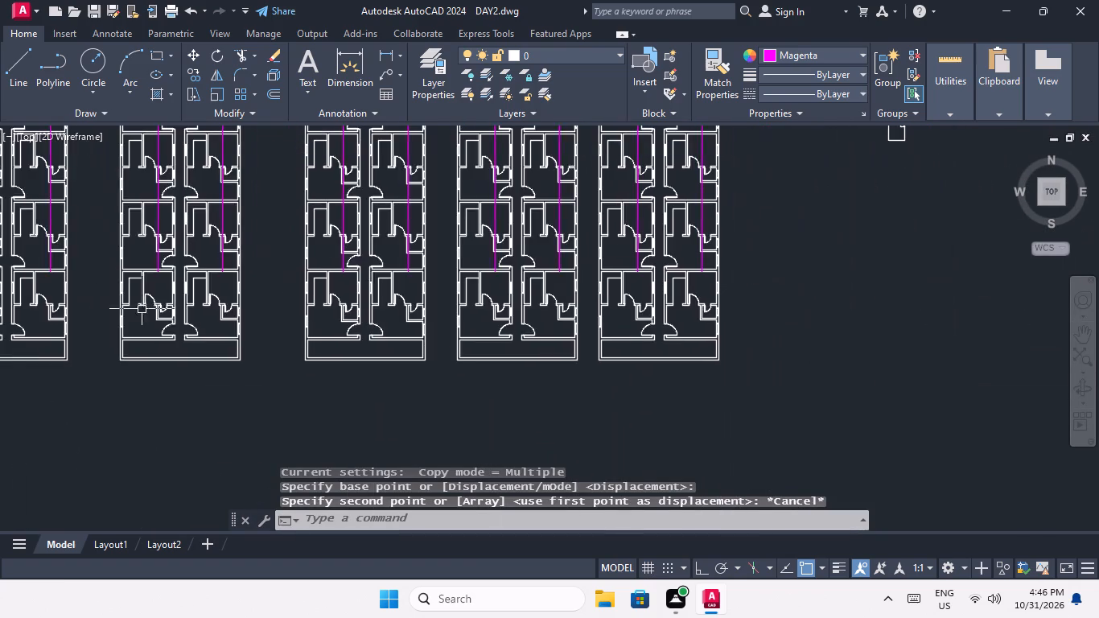
scroll(518, 271, down, 3)
scroll(631, 242, up, 2)
drag(632, 196, 575, 233)
click(555, 245)
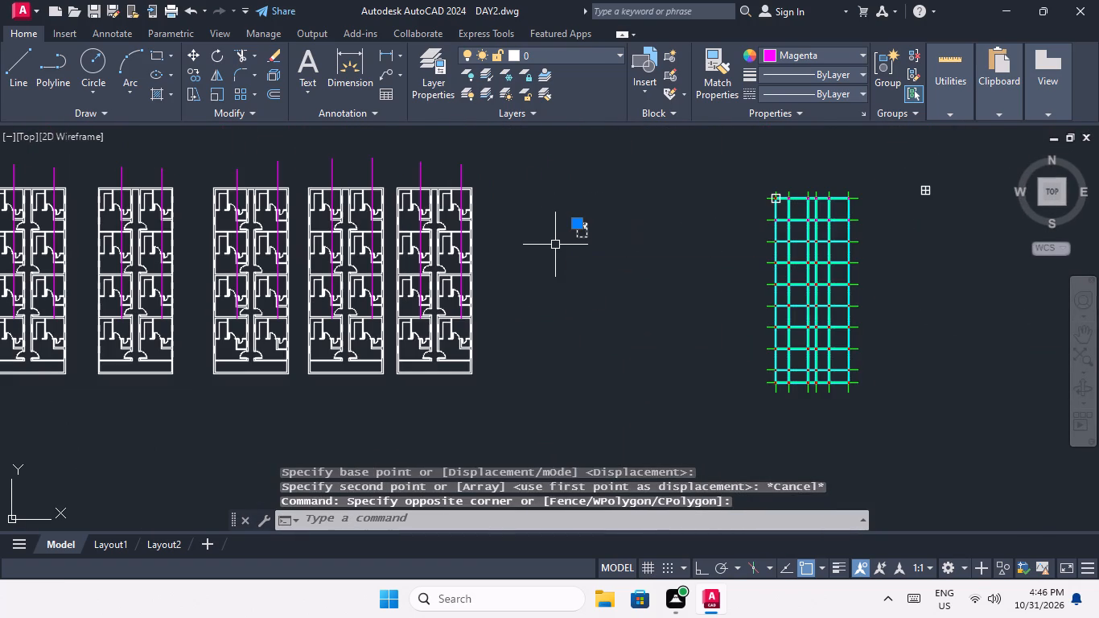
key(Delete)
key(Escape)
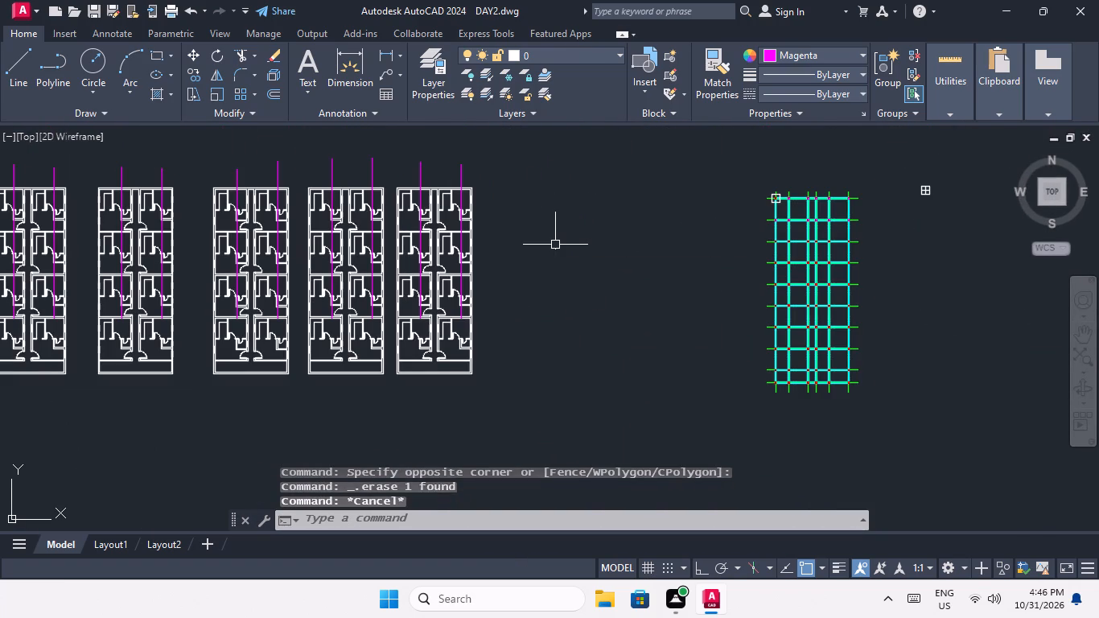
Open DesignCenter and display the blocks of Home - Space Planner.dwg.
key(Escape)
key(Escape)
text(dc)
key(space)
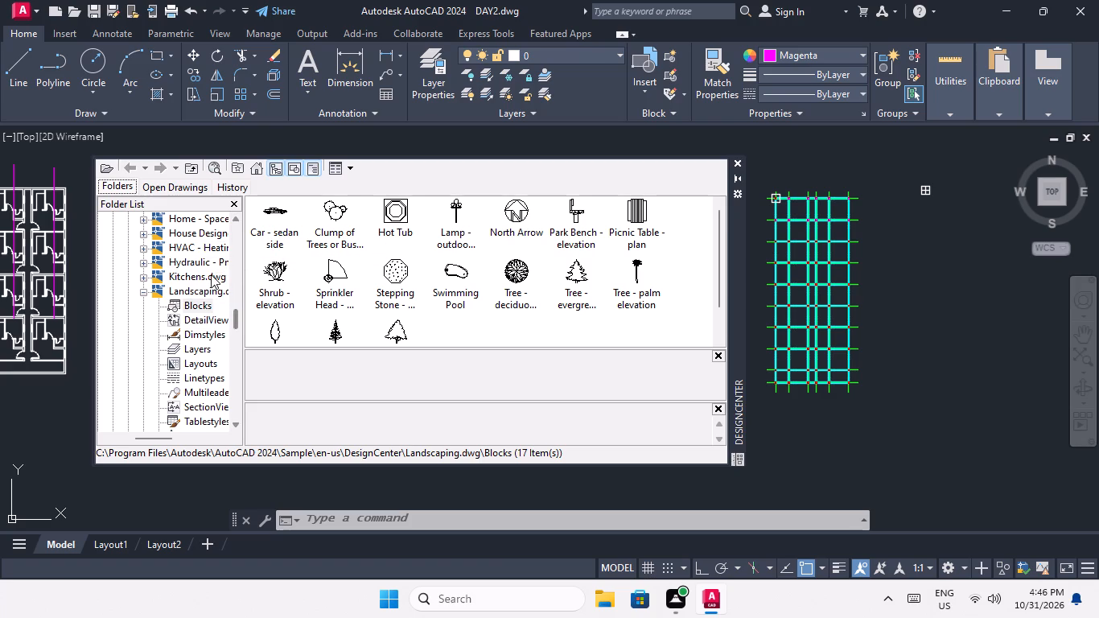
double_click(195, 225)
double_click(279, 216)
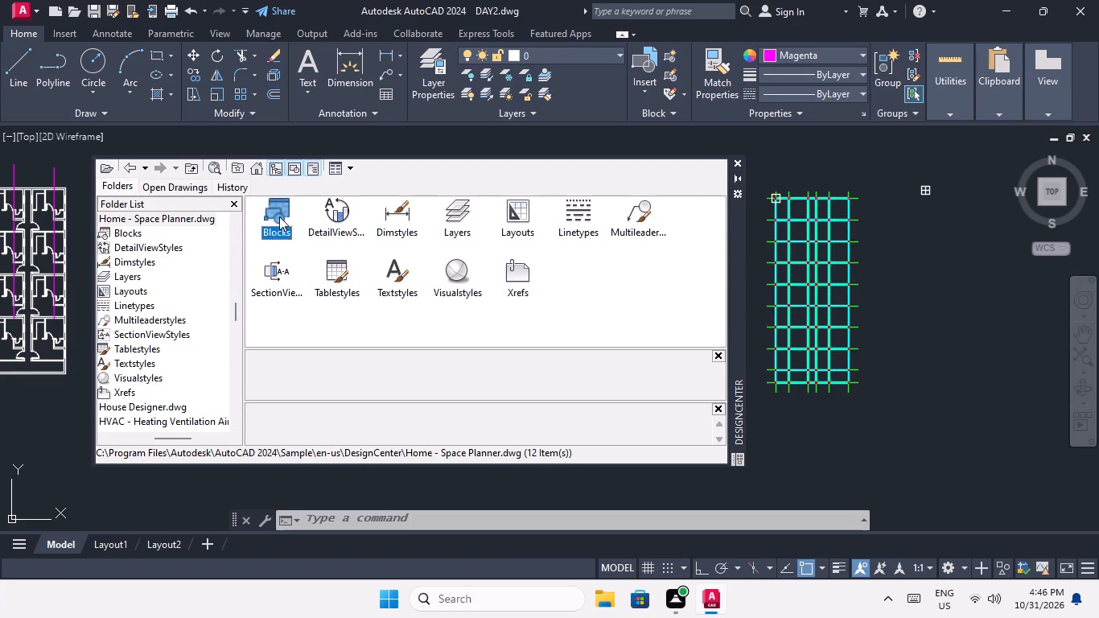
Insert the Bed - Queen block at X, Y and Z scale 0.5 in the open area east of the column grid.
double_click(279, 207)
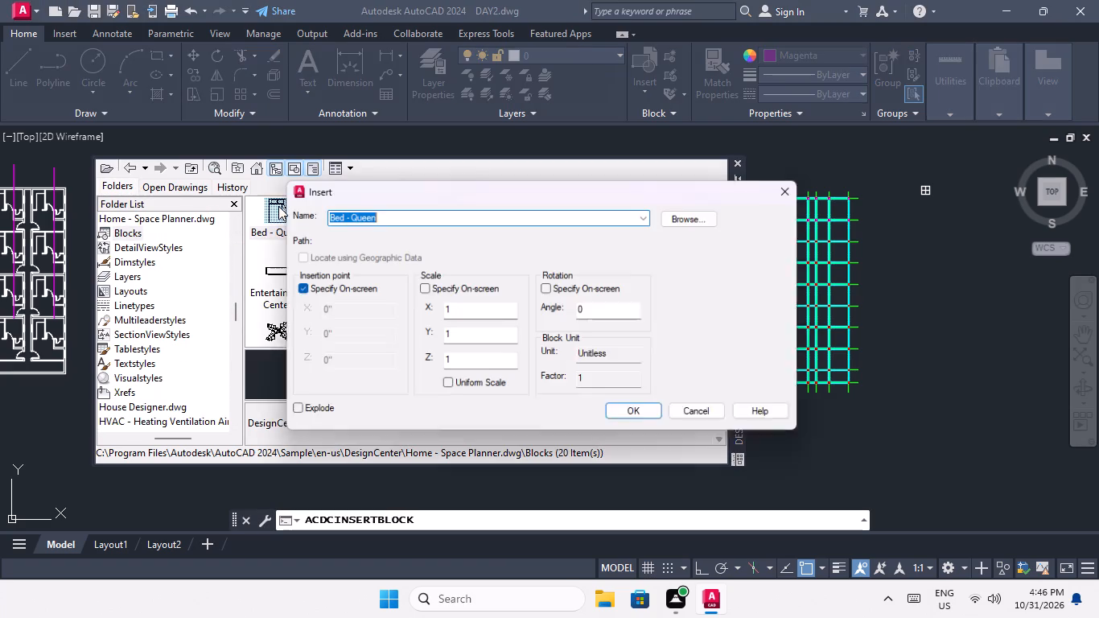
click(453, 307)
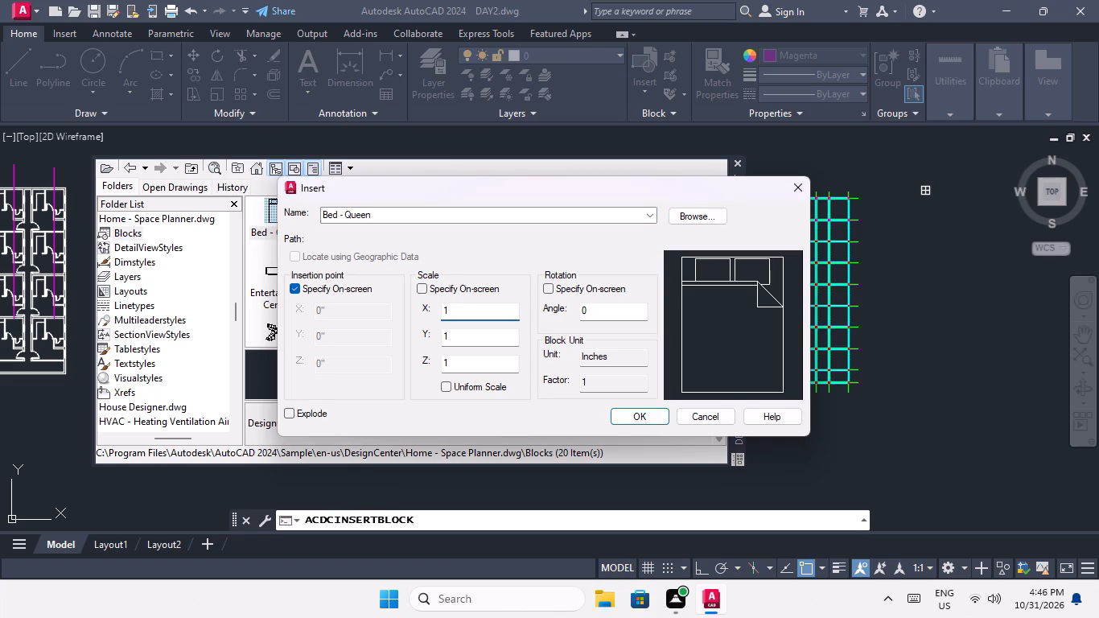
key(BackSpace)
text(0.5)
click(468, 339)
key(BackSpace)
text(0.5)
click(477, 363)
key(BackSpace)
text(0.5)
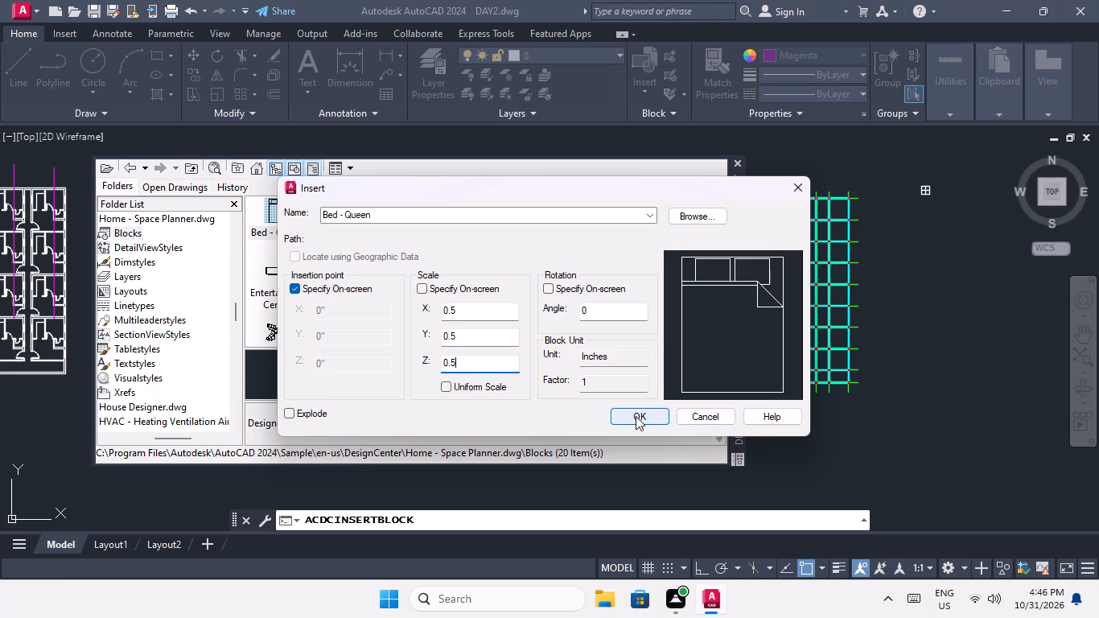
click(640, 415)
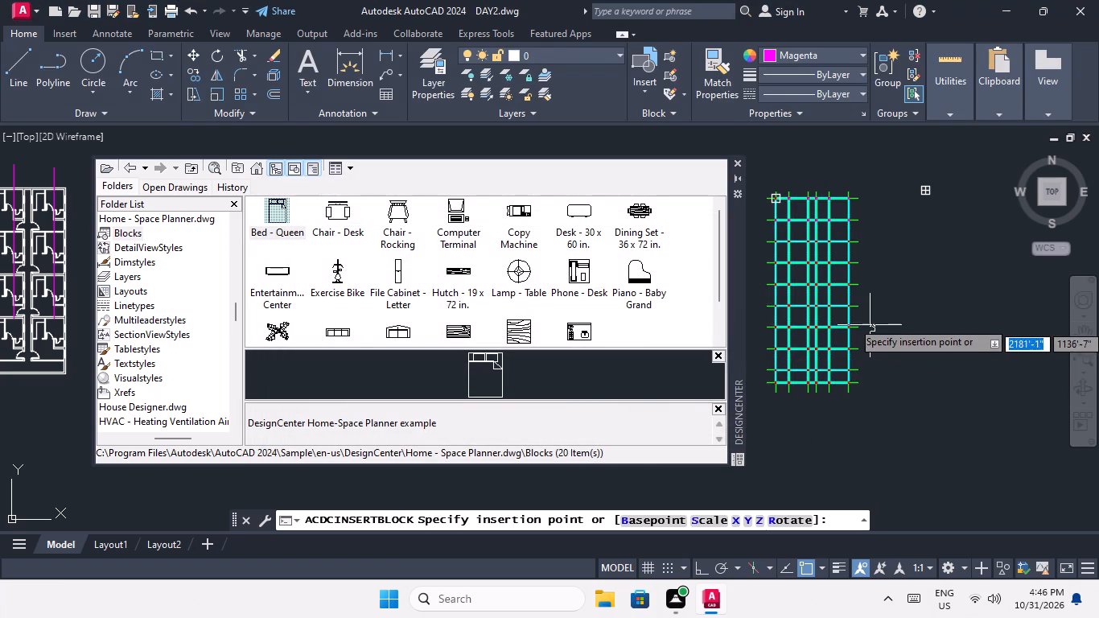
scroll(918, 276, up, 7)
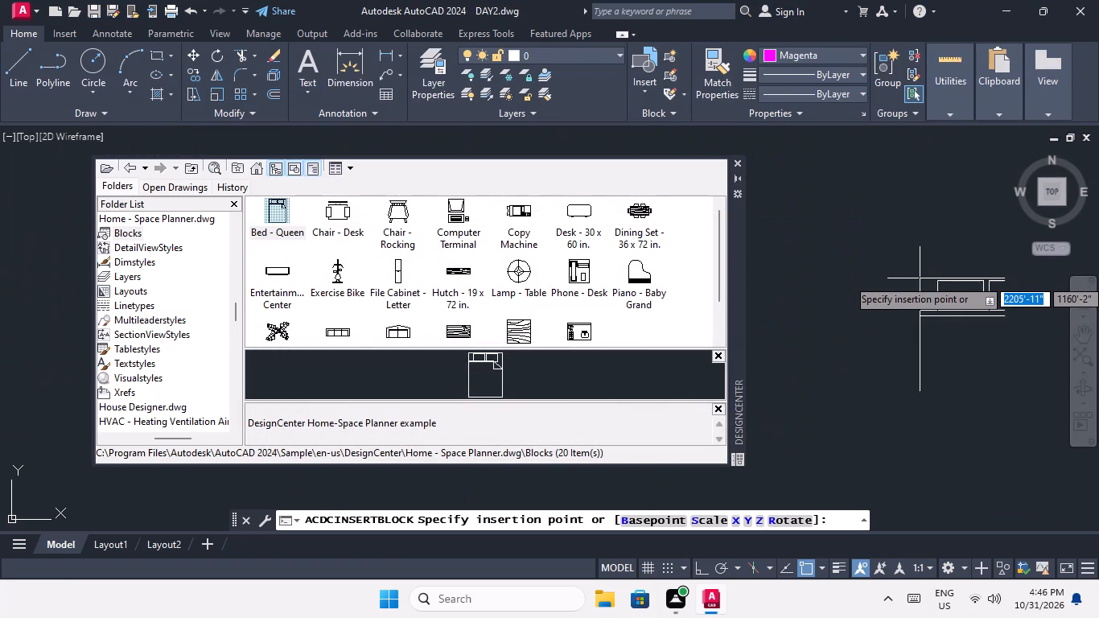
click(878, 270)
scroll(879, 266, down, 7)
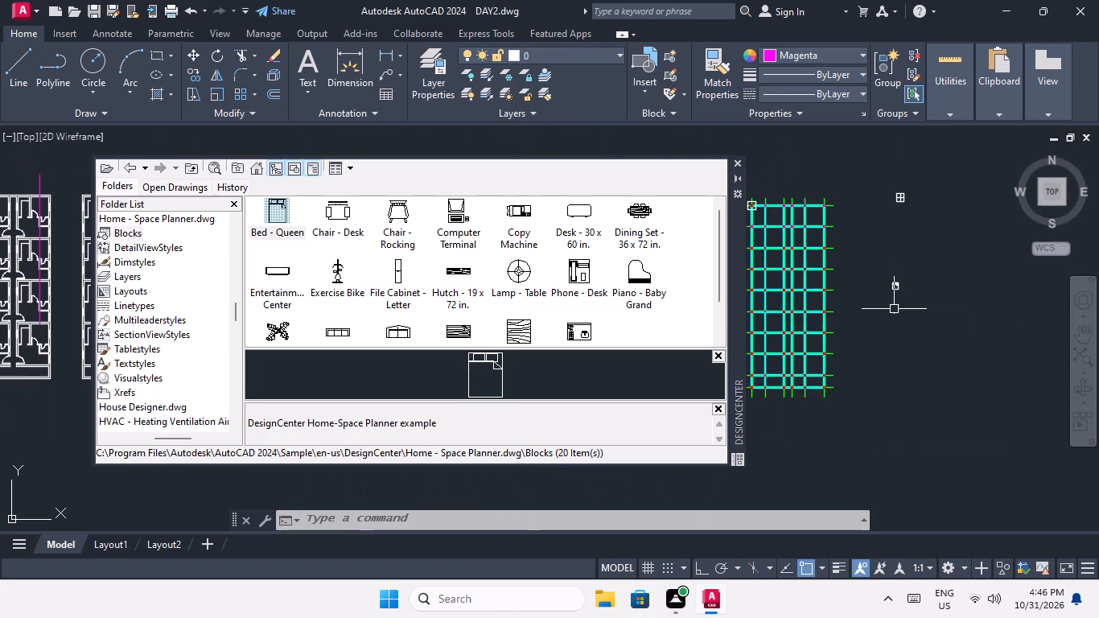
middle_drag(899, 316, 912, 319)
drag(923, 279, 889, 317)
click(882, 317)
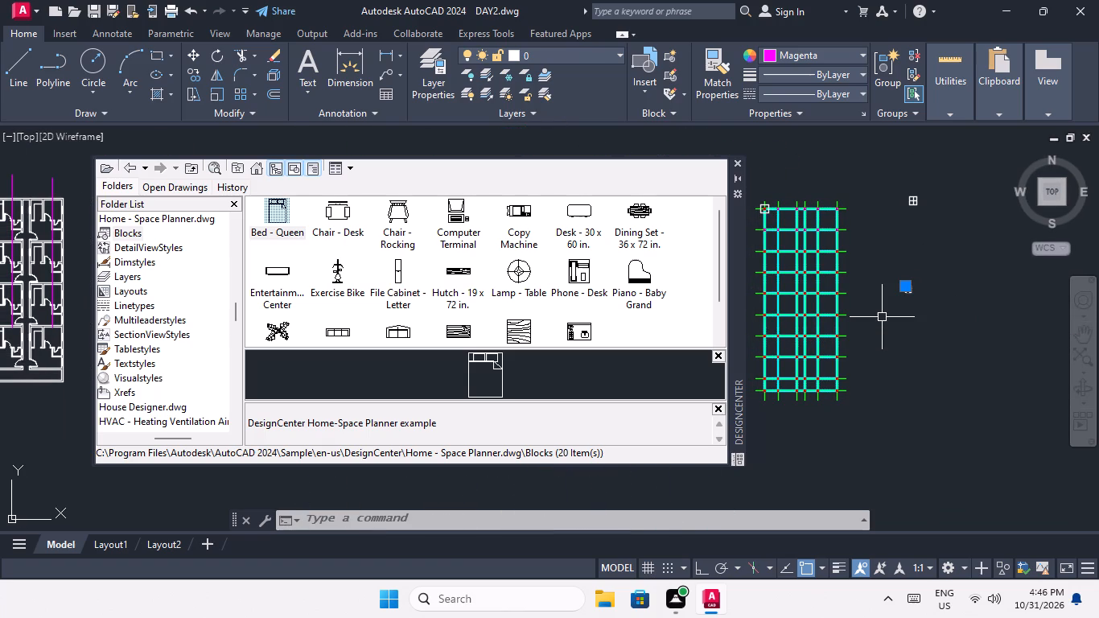
key(Escape)
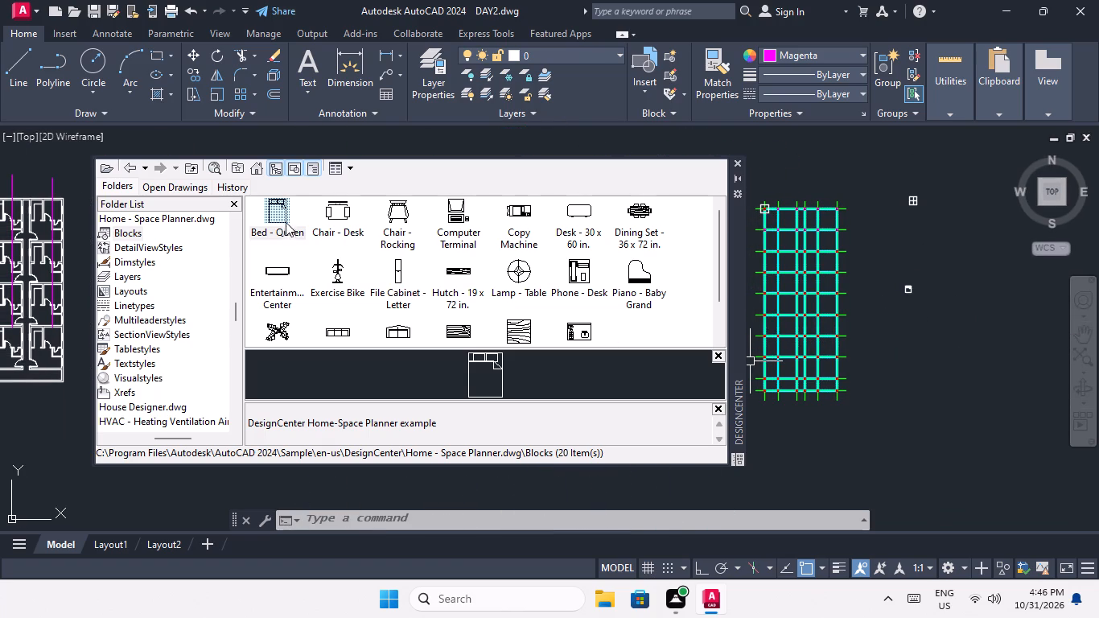
Insert another Bed - Queen block at X, Y and Z scale 0.75 just east of the 0.5-scale bed, and close DesignCenter.
double_click(274, 212)
click(463, 304)
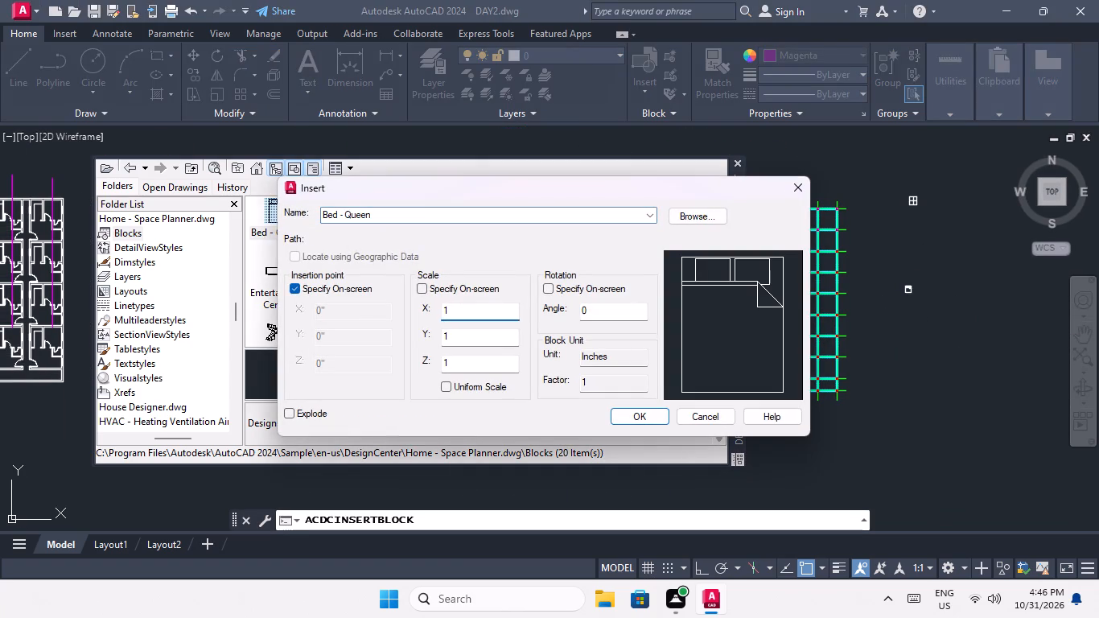
key(BackSpace)
text(0.75)
click(465, 344)
key(BackSpace)
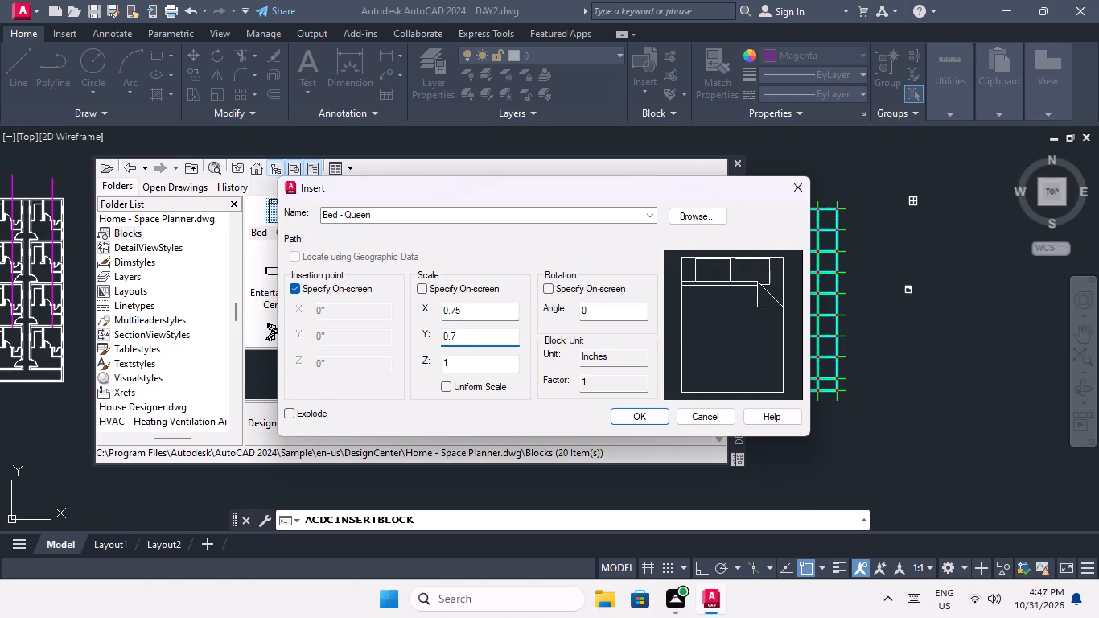
key(5)
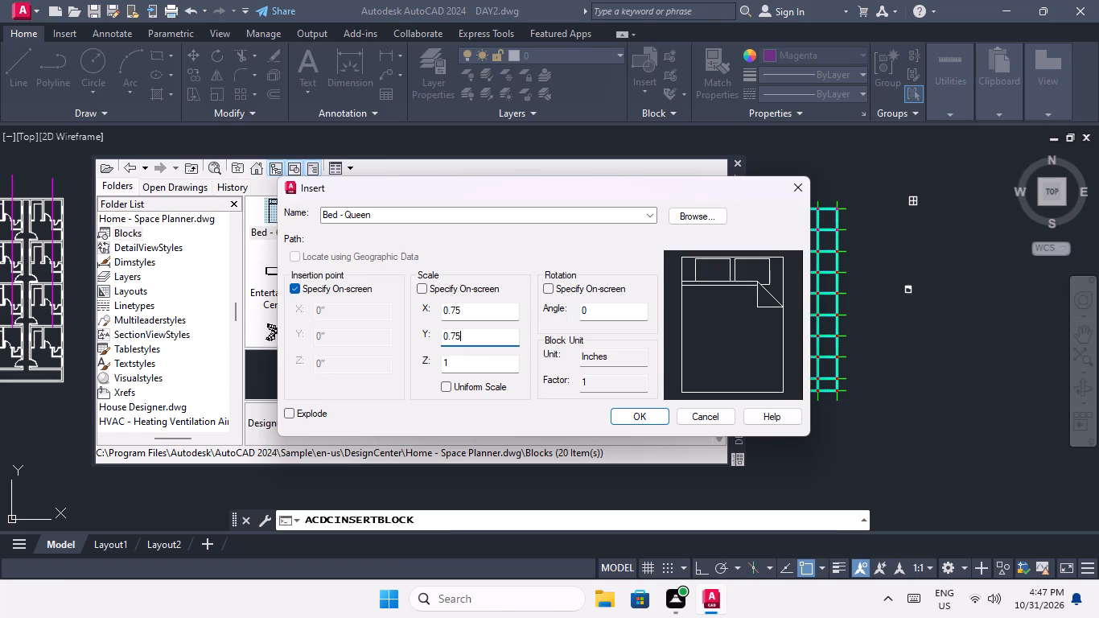
click(449, 363)
key(BackSpace)
text(0.5)
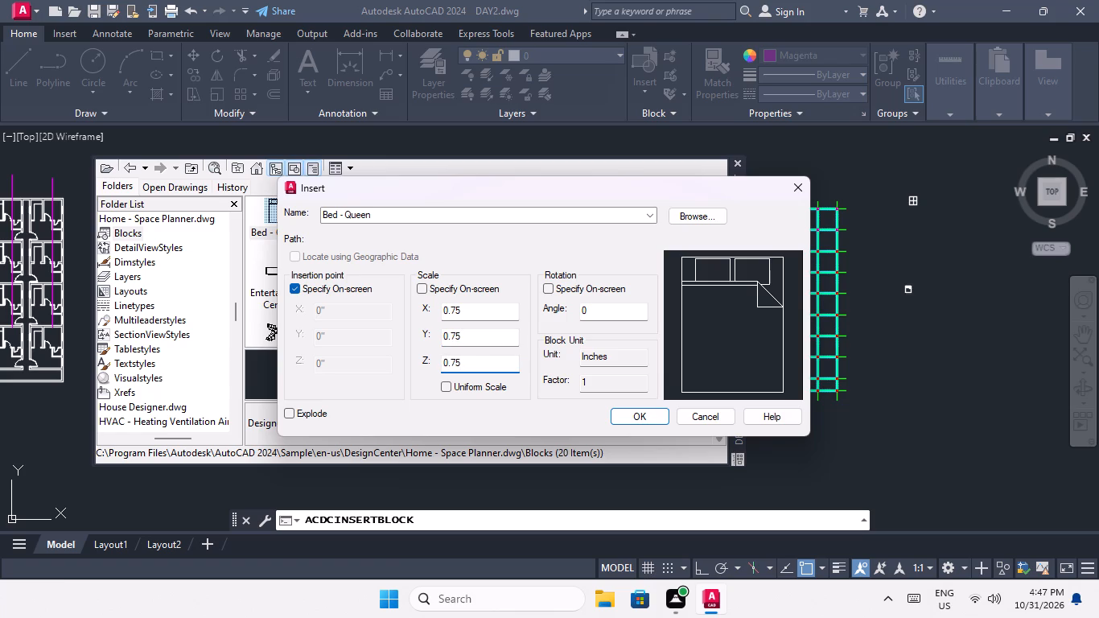
key(Clear)
key(Up)
key(Right)
key(Clear)
key(Up)
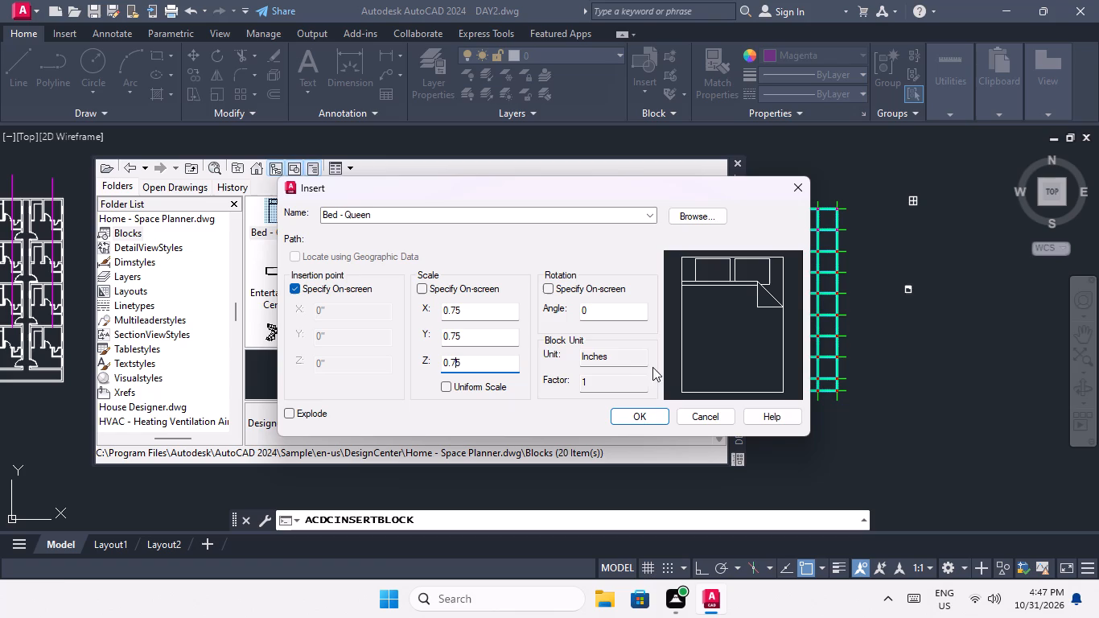
click(636, 415)
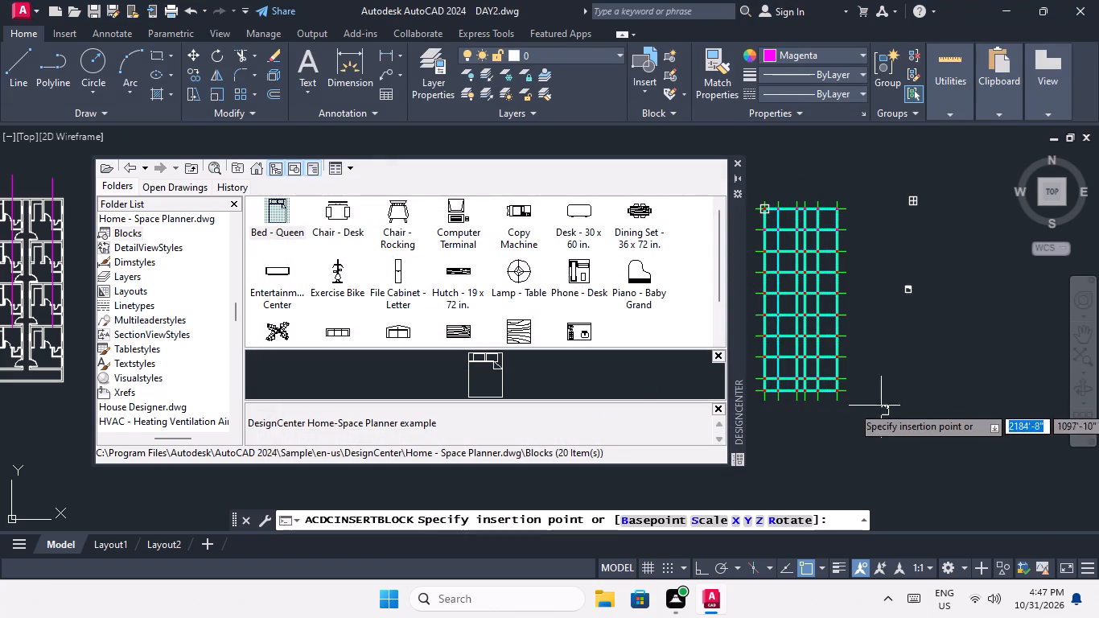
scroll(946, 291, up, 3)
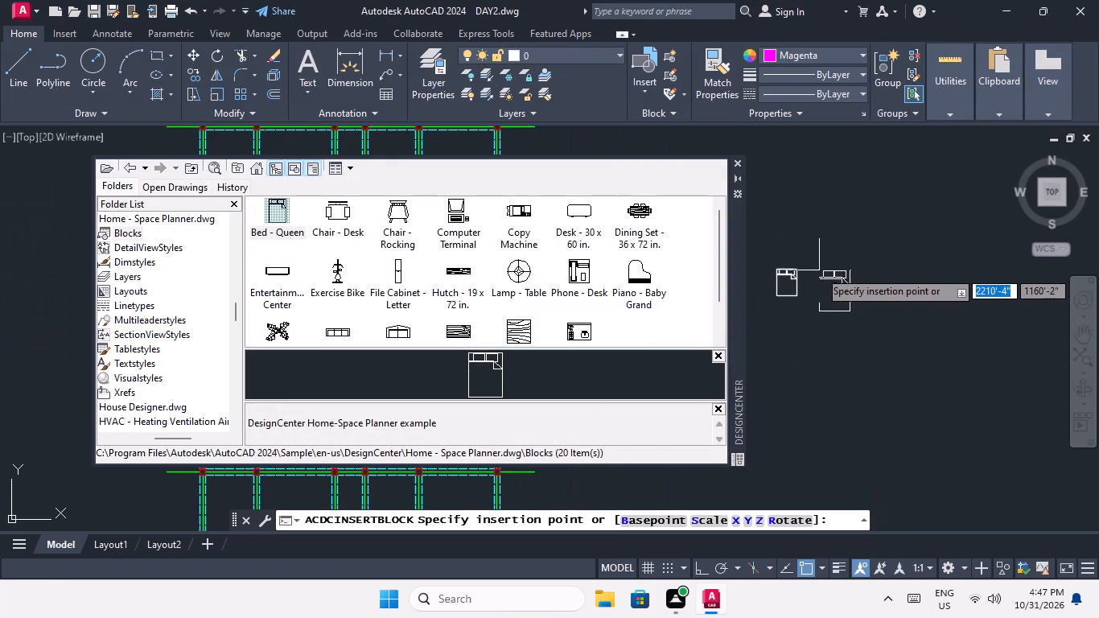
click(821, 266)
scroll(830, 269, down, 2)
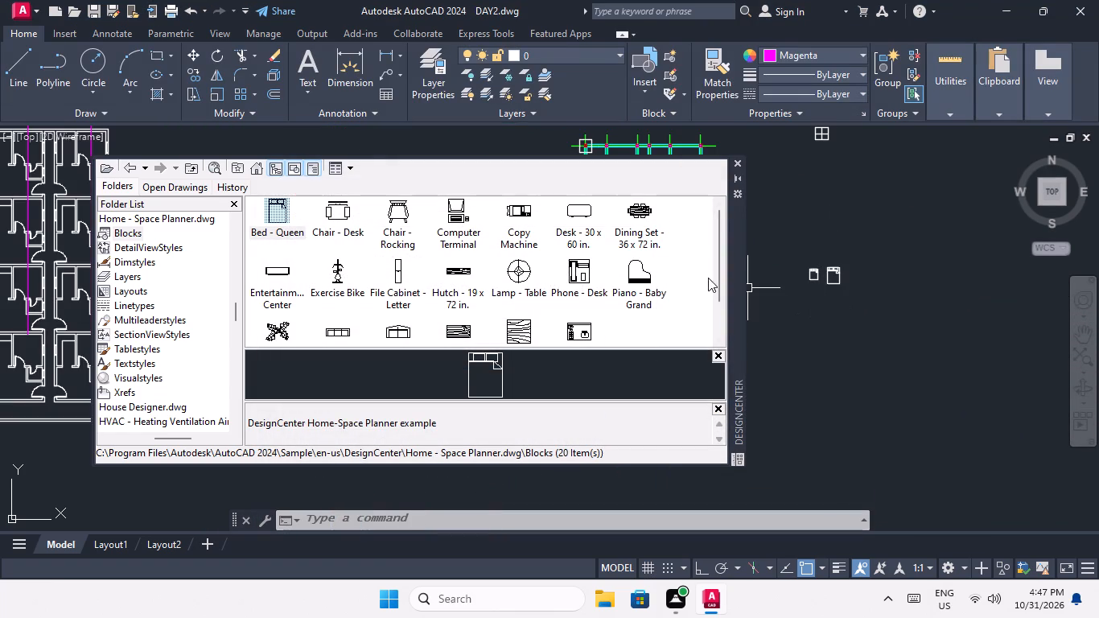
key(Escape)
click(735, 162)
Copy the 0.75-scale bed by its headboard midpoint to the guide lines at the upper walls of the second building's bottom-row bedrooms.
scroll(833, 299, up, 3)
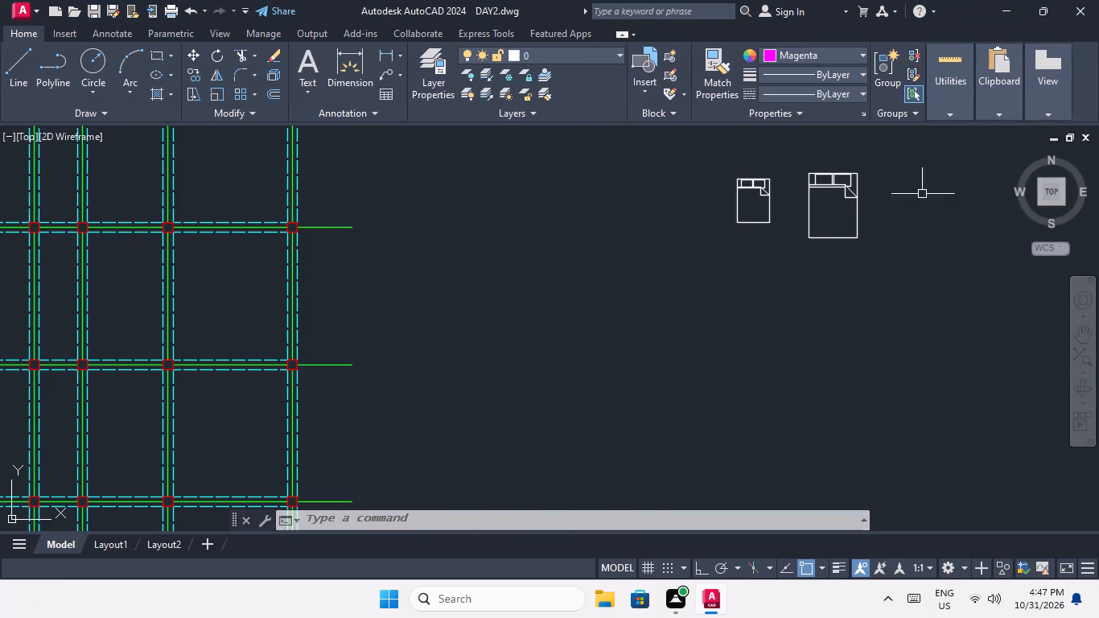
drag(894, 164, 871, 192)
click(805, 238)
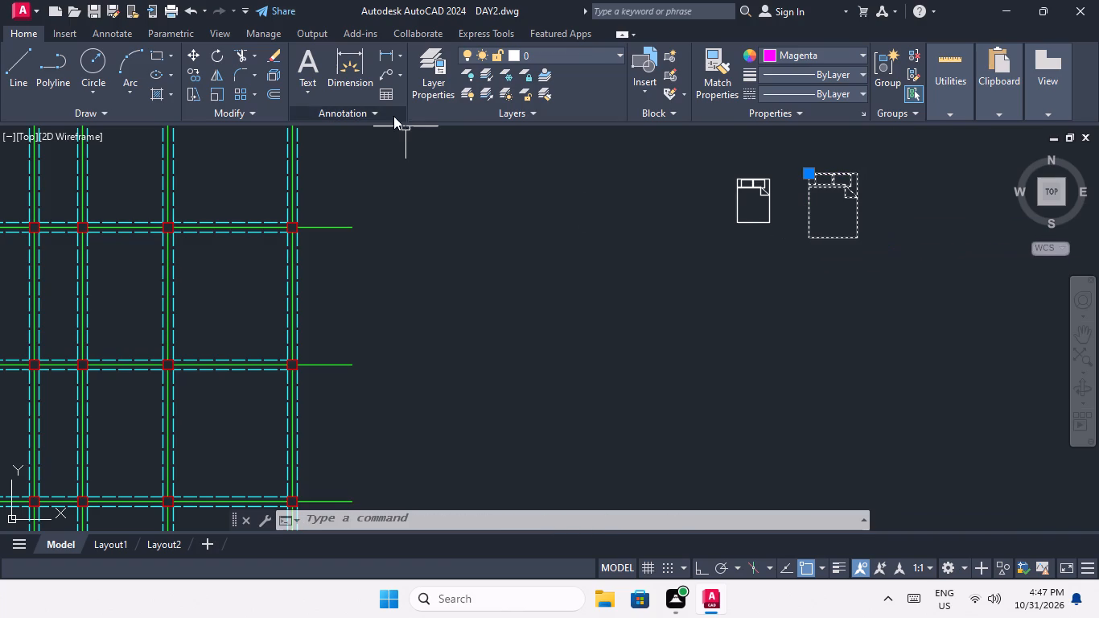
click(191, 74)
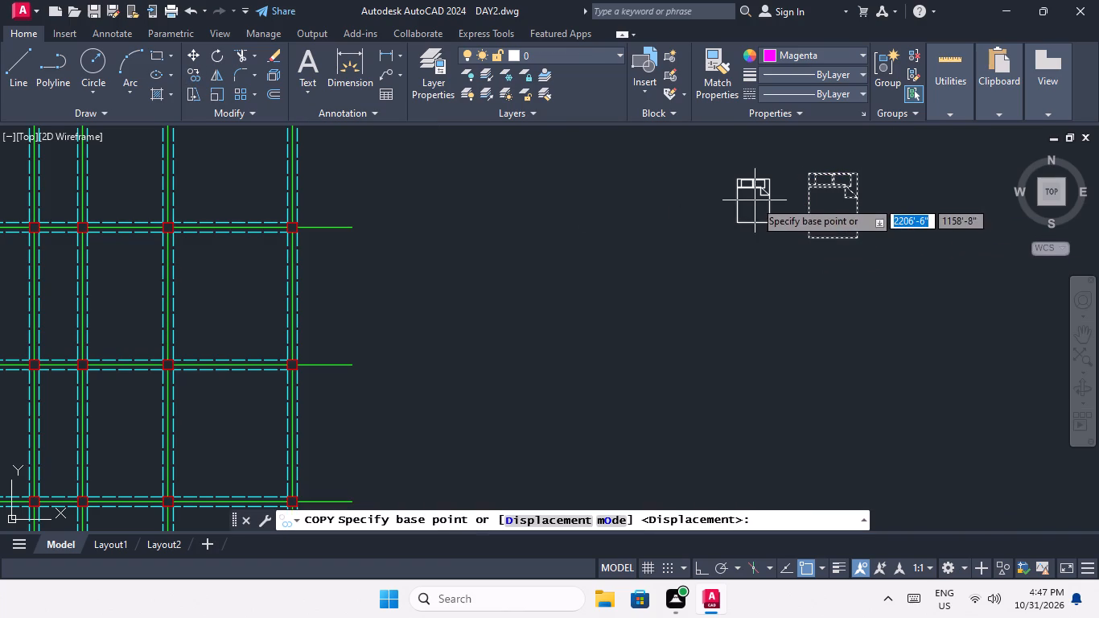
scroll(851, 173, up, 3)
click(777, 174)
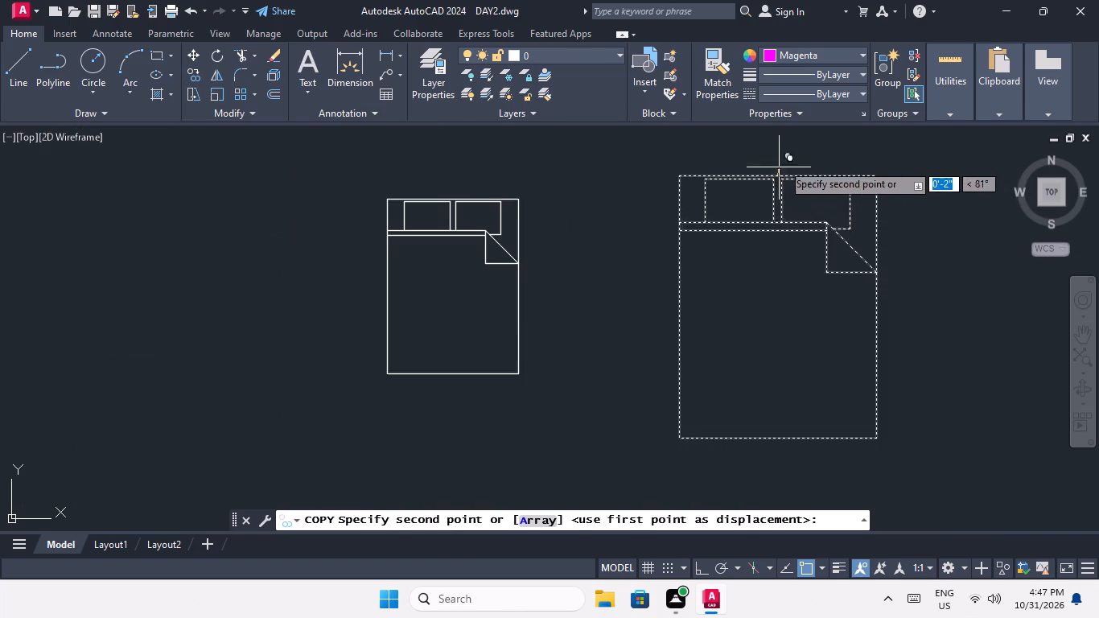
scroll(782, 163, down, 5)
middle_drag(670, 214, 949, 208)
scroll(938, 212, down, 4)
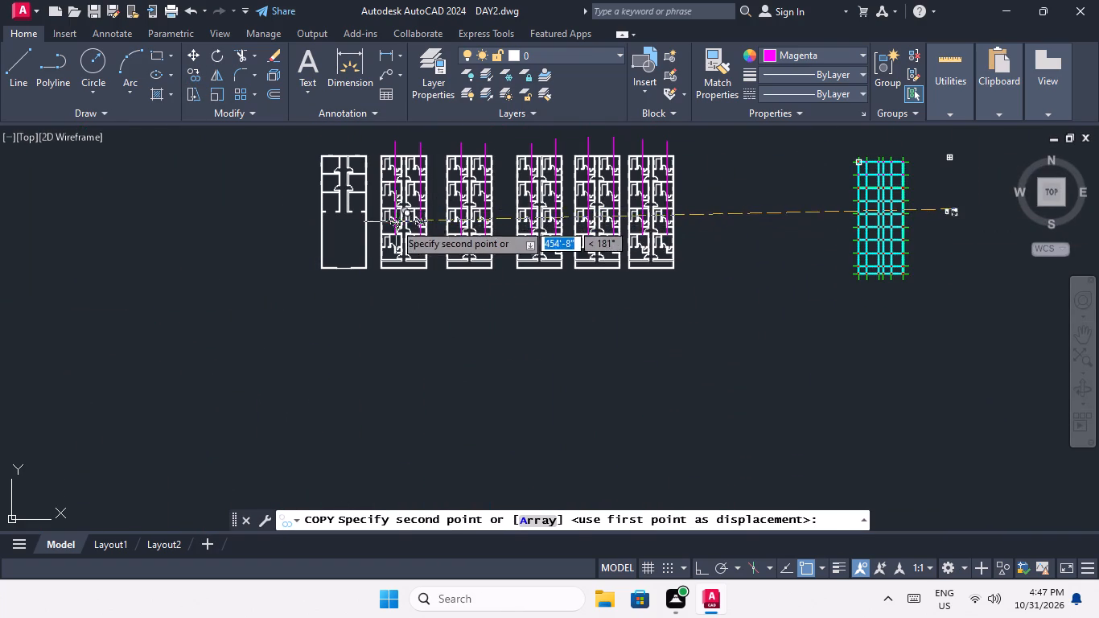
scroll(390, 237, up, 7)
middle_drag(431, 200, 430, 244)
click(420, 179)
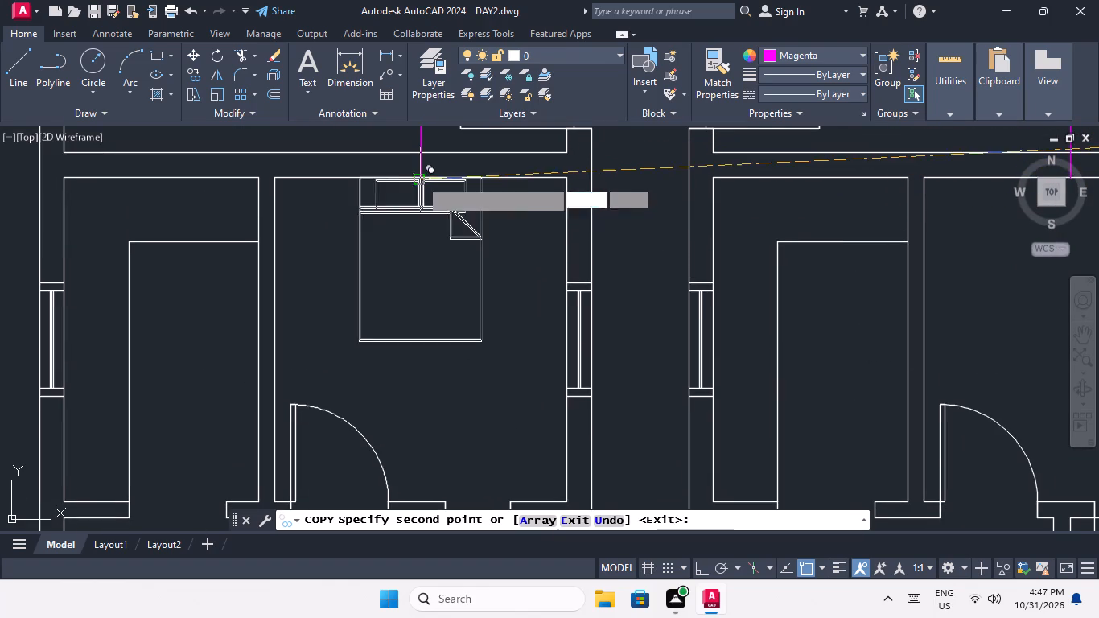
scroll(422, 186, down, 4)
middle_drag(508, 224, 412, 310)
scroll(439, 271, up, 3)
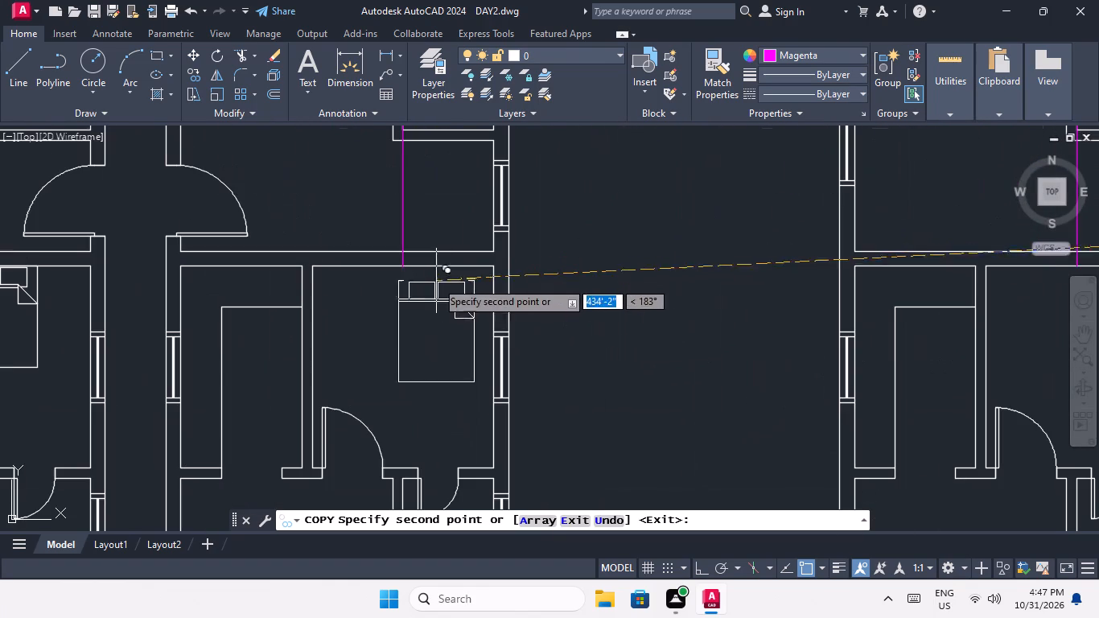
click(401, 268)
Place bed copies where the guide lines meet the upper walls of both bedrooms in the second building's second row from the bottom.
scroll(405, 268, down, 3)
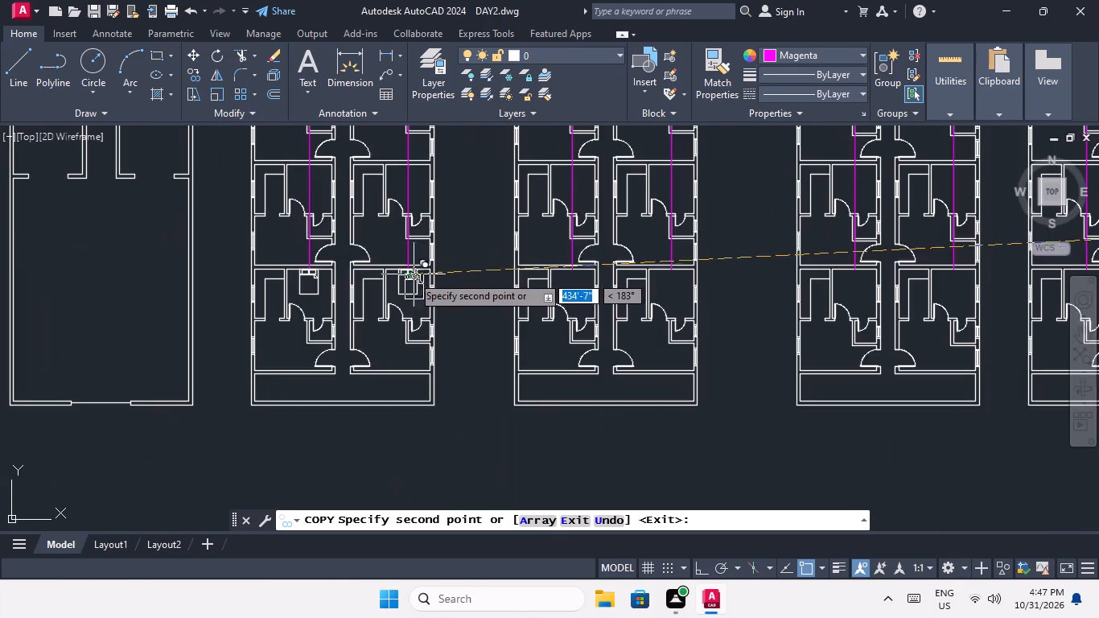
middle_drag(344, 239, 363, 335)
scroll(321, 259, up, 3)
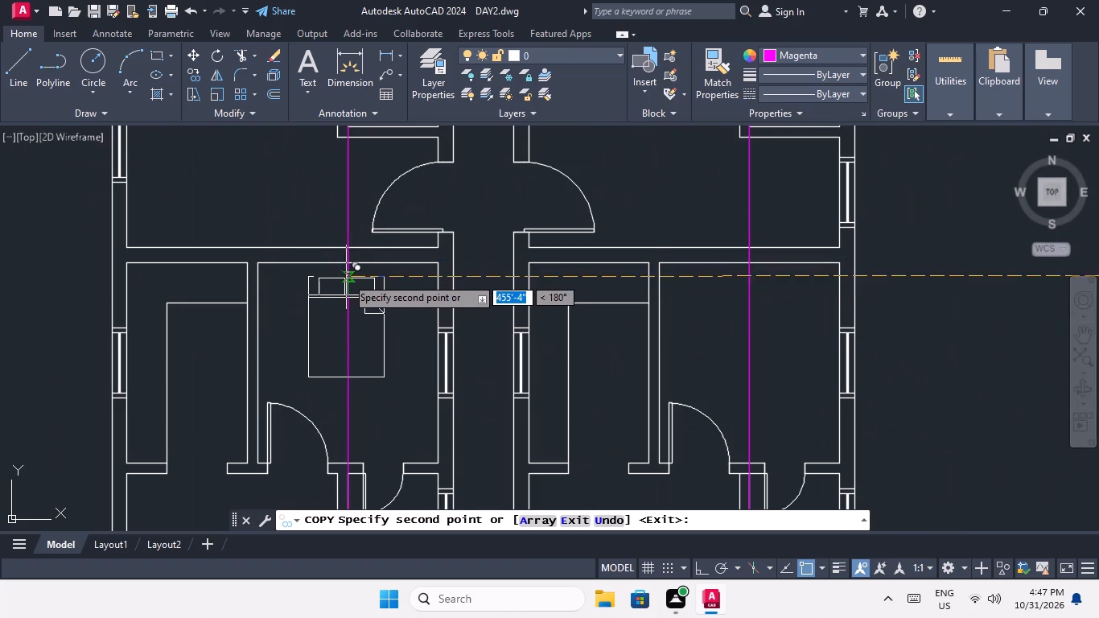
click(346, 264)
scroll(352, 254, down, 4)
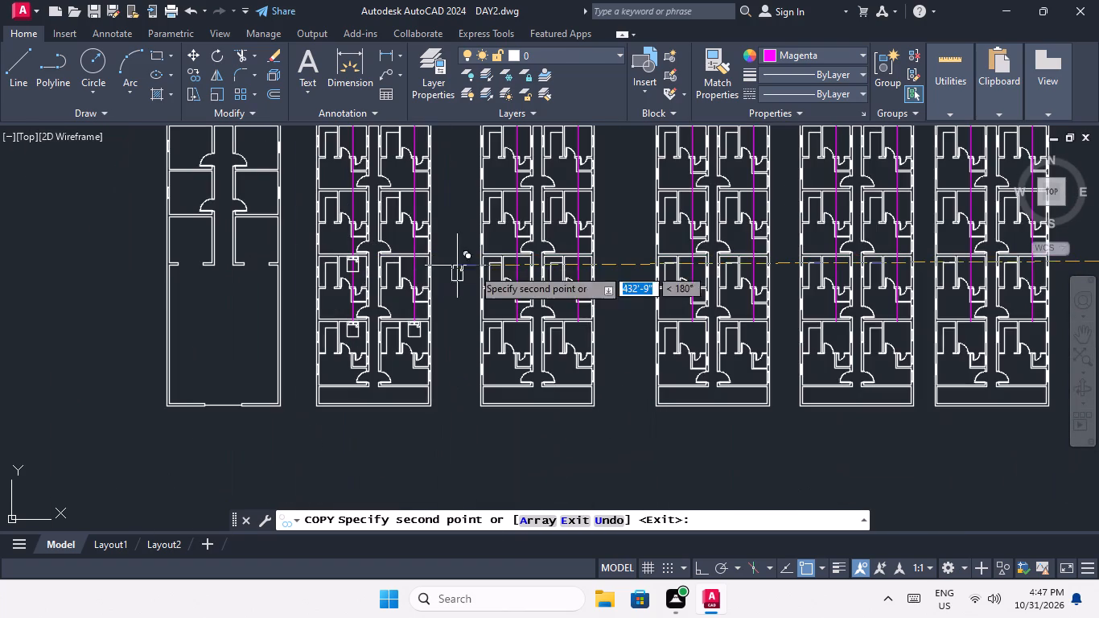
scroll(404, 264, up, 3)
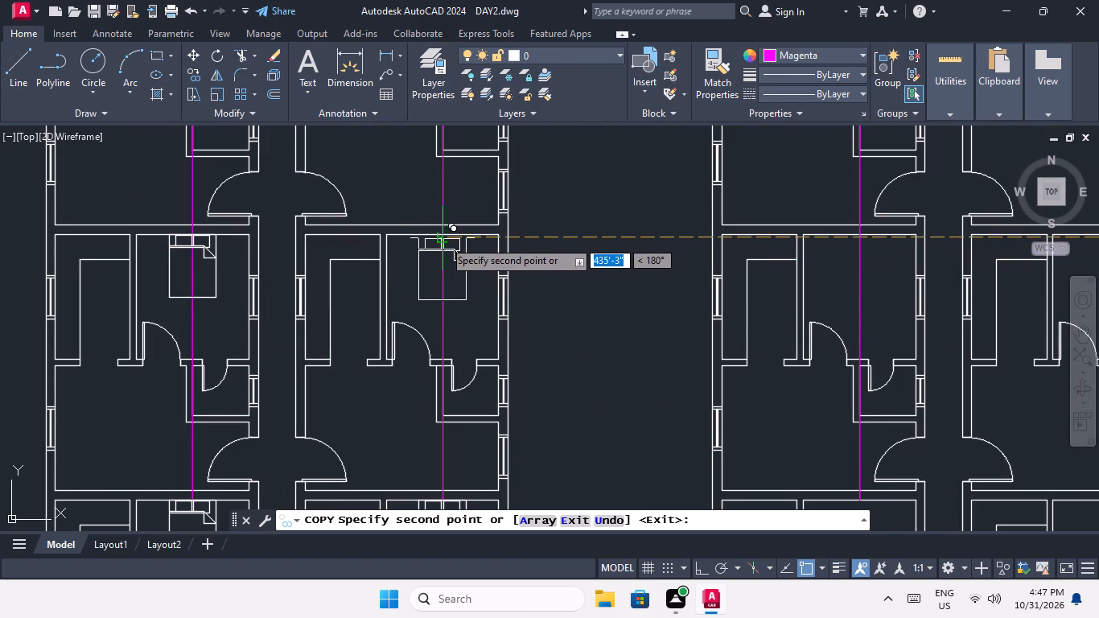
scroll(443, 240, up, 3)
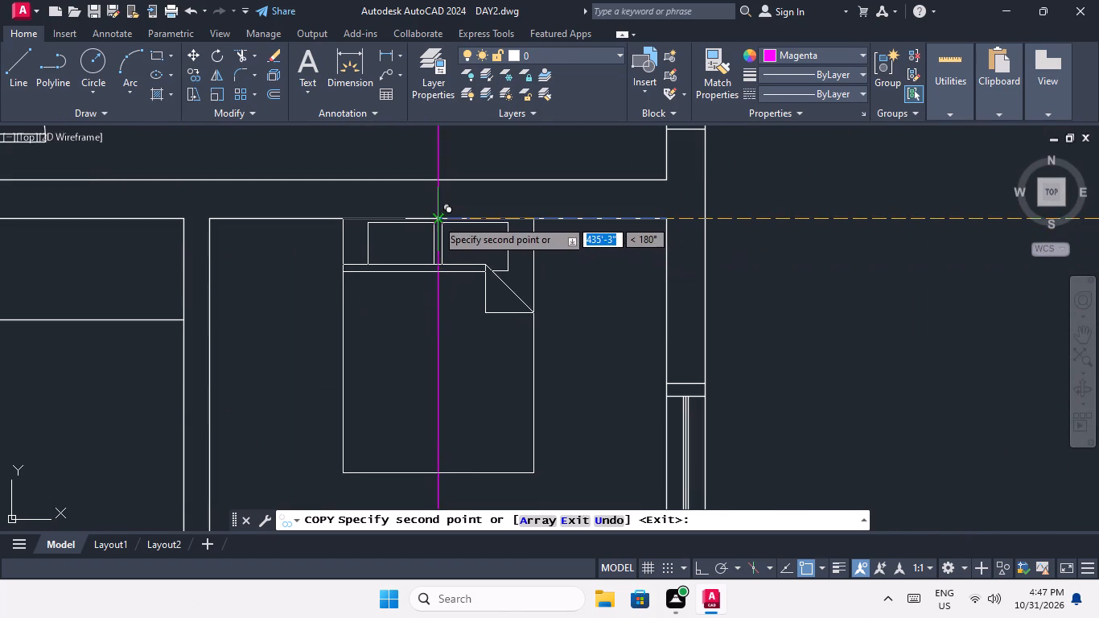
click(436, 219)
Place bed copies on the guide lines at the upper walls of both bedrooms in the second building's third row from the bottom.
scroll(439, 227, down, 5)
middle_drag(438, 250, 460, 332)
middle_drag(456, 248, 444, 350)
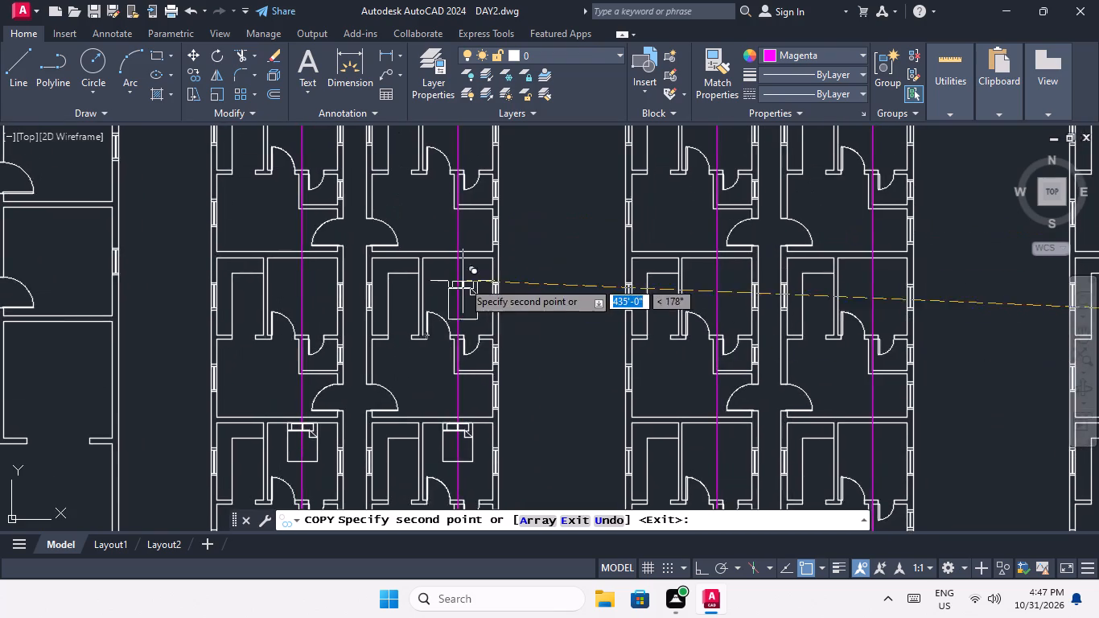
scroll(459, 265, up, 3)
click(447, 237)
scroll(450, 237, down, 3)
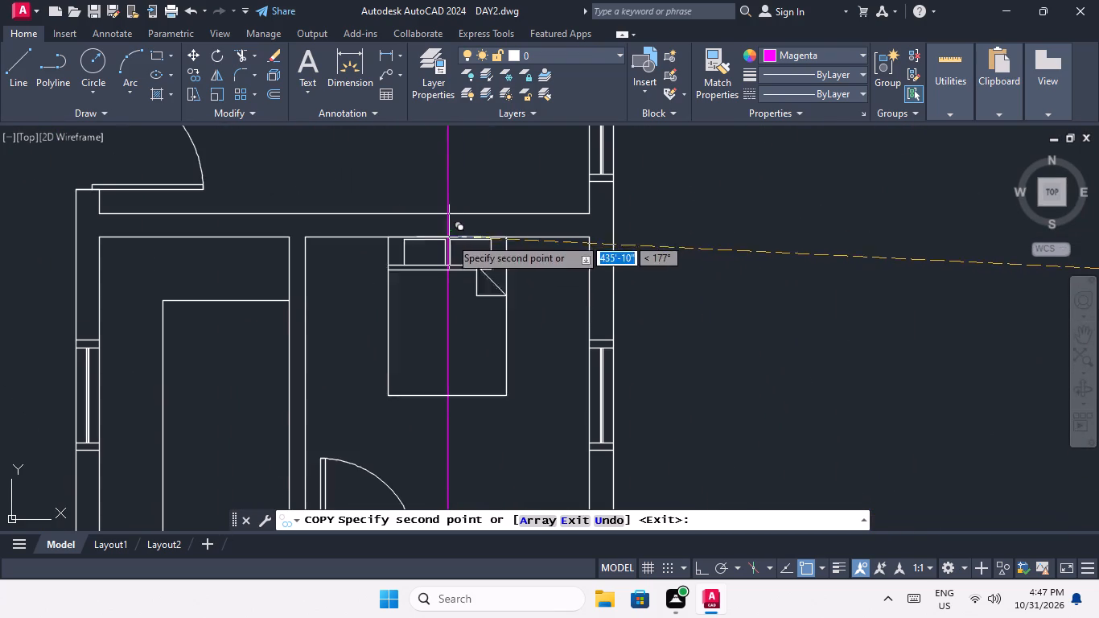
scroll(294, 244, up, 3)
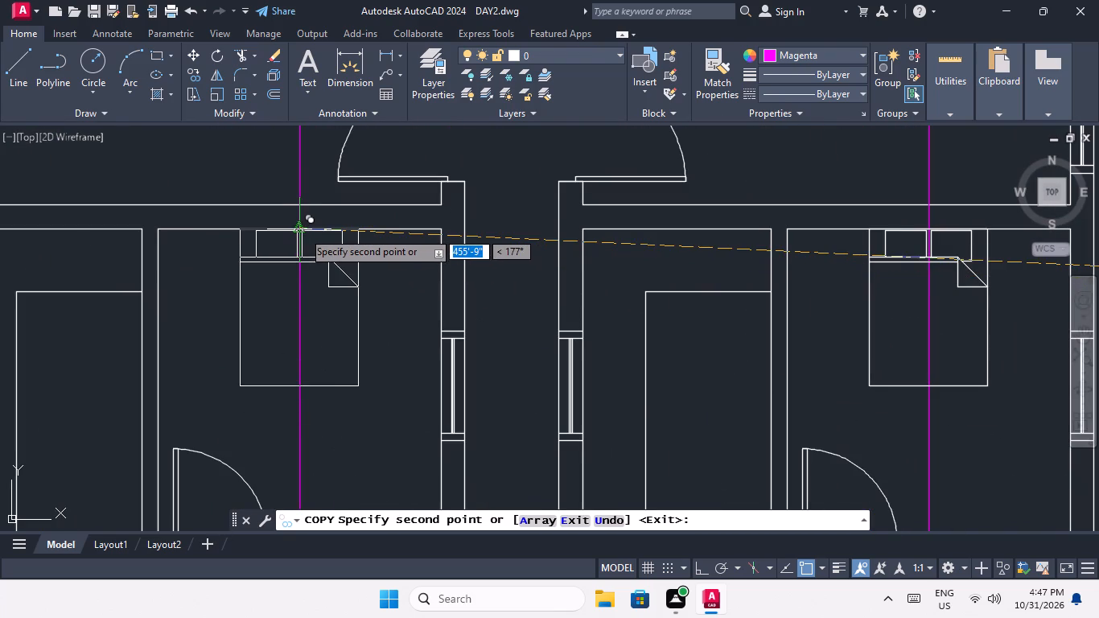
click(303, 231)
Place bed copies on the guide lines in both top-row bedrooms of the second building and end the copying.
scroll(312, 232, down, 4)
middle_drag(390, 244, 370, 376)
scroll(406, 270, up, 3)
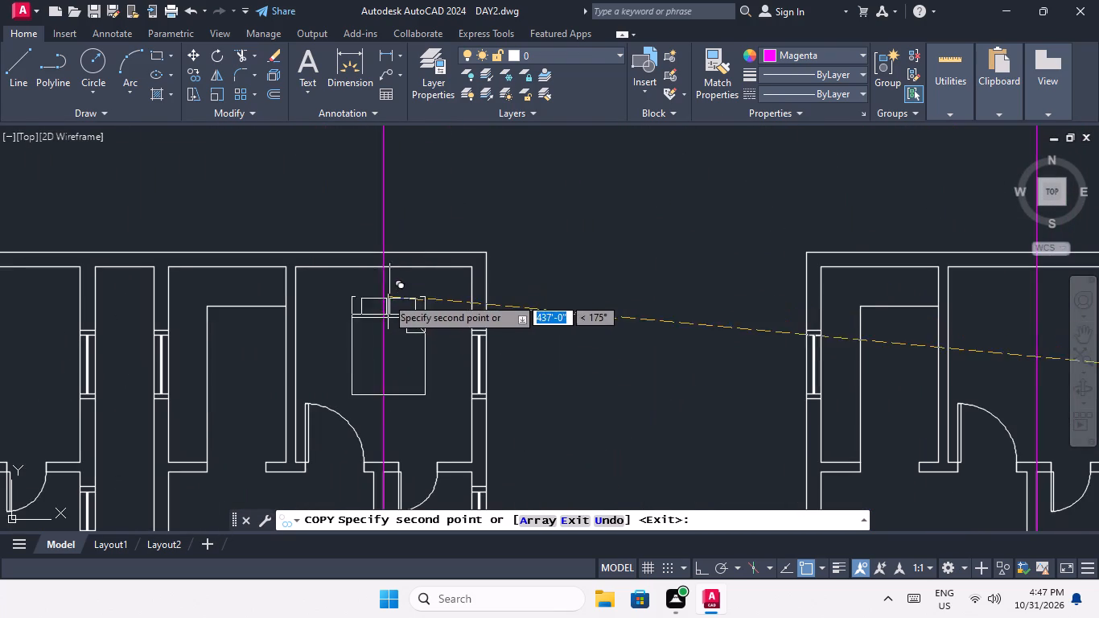
click(384, 264)
scroll(392, 269, down, 3)
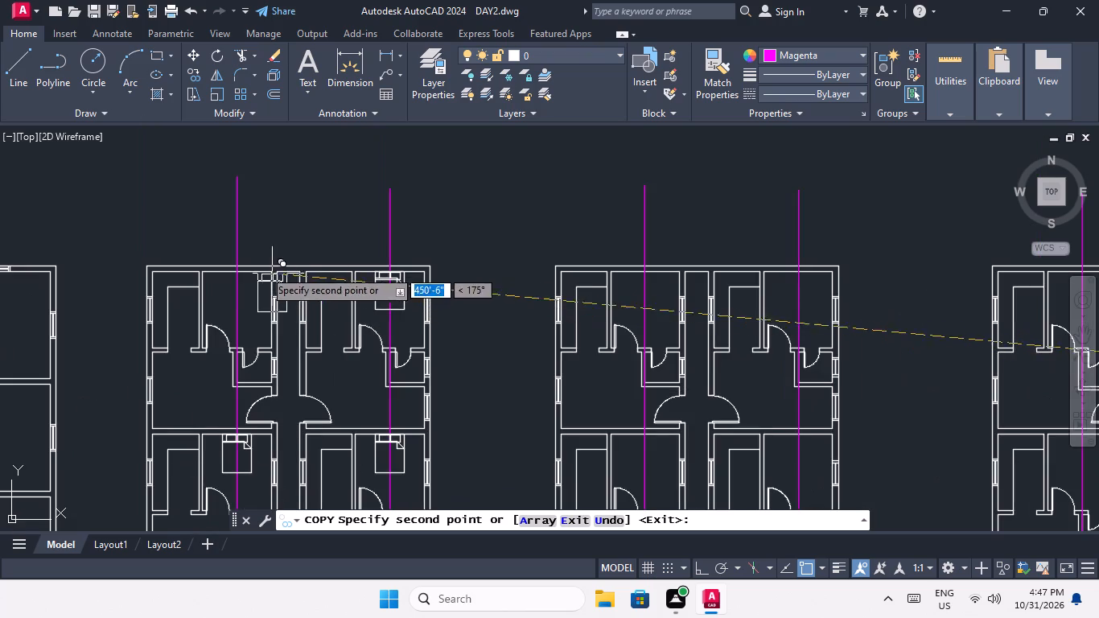
scroll(225, 270, up, 3)
click(270, 277)
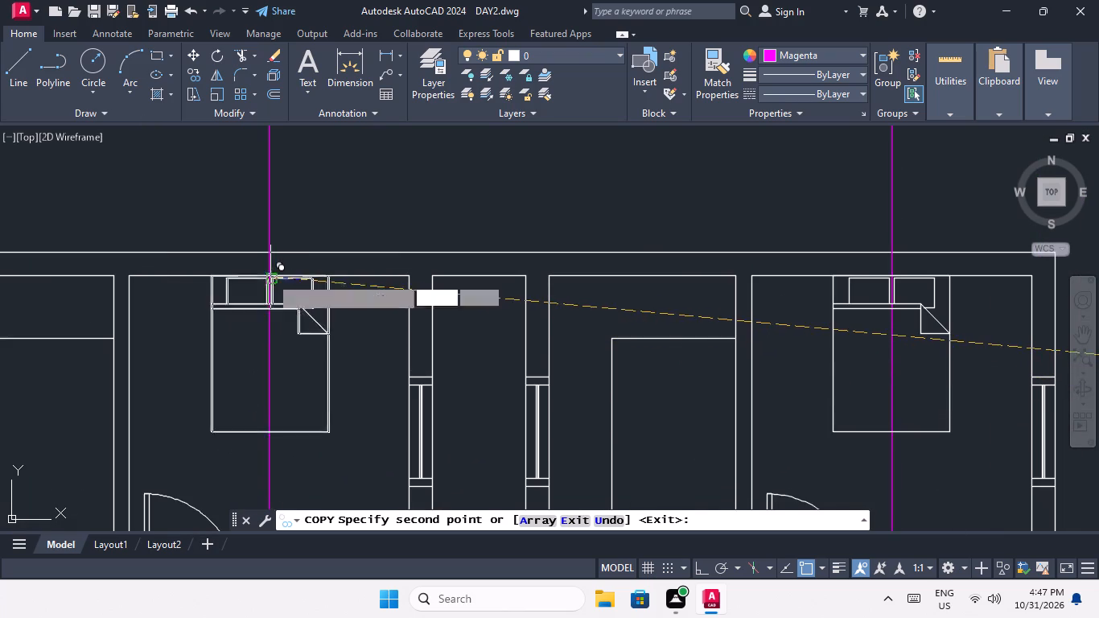
scroll(277, 276, down, 4)
key(Escape)
Erase the two magenta vertical guide lines running through the second building.
drag(410, 220, 384, 249)
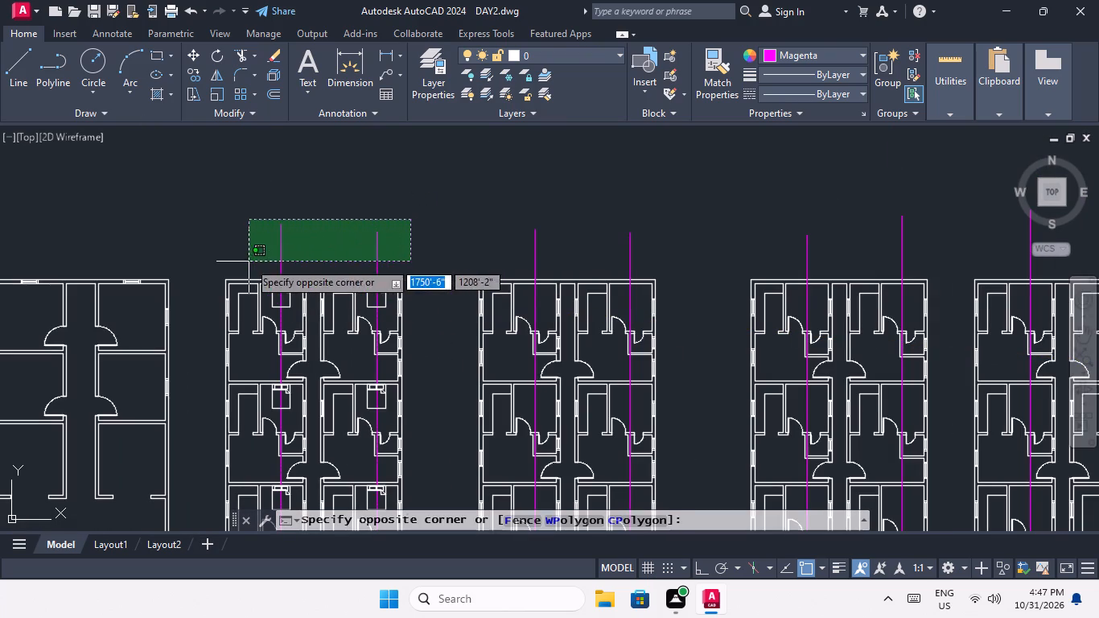
click(249, 262)
key(Delete)
Erase the smaller 0.5-scale bed block in the open area east of the column grid.
middle_drag(312, 307, 294, 284)
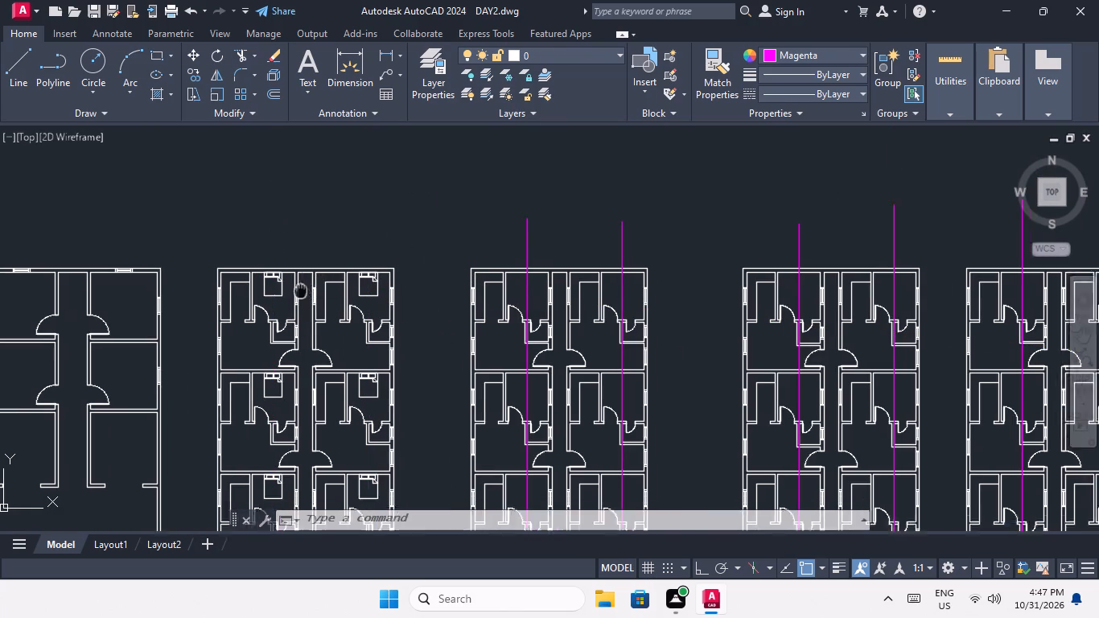
middle_drag(294, 284, 234, 202)
scroll(253, 265, down, 2)
middle_drag(248, 272, 117, 303)
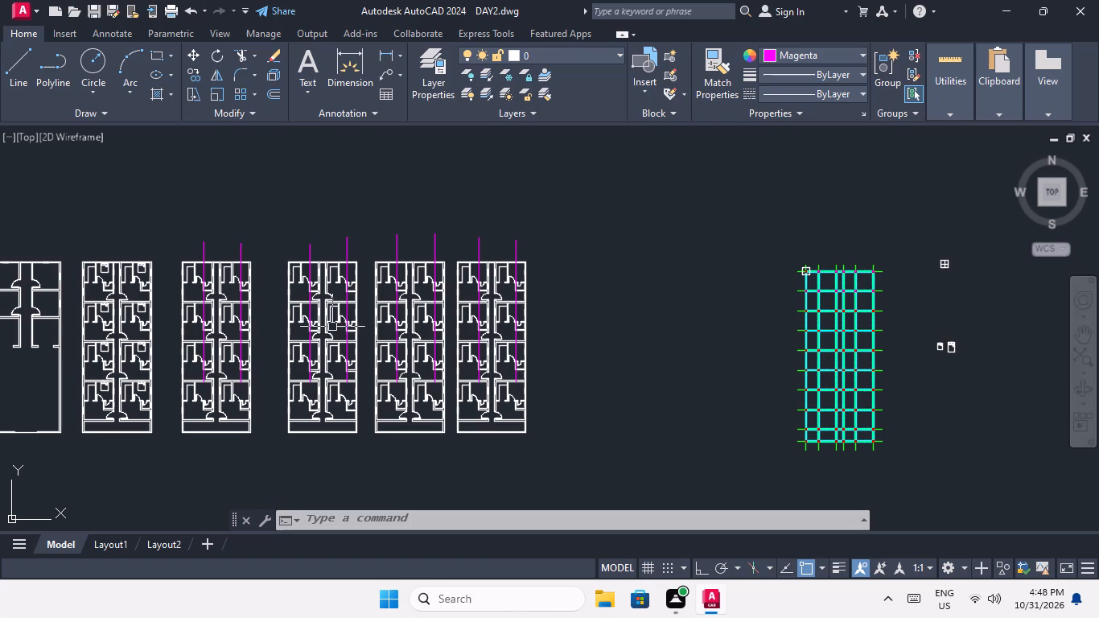
scroll(944, 367, up, 4)
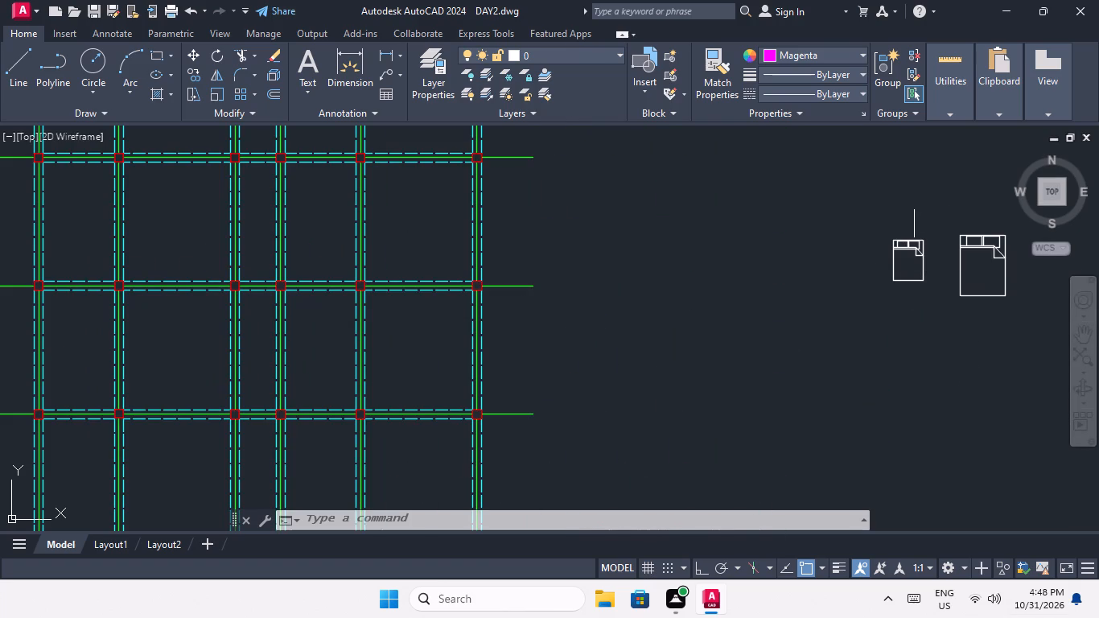
drag(927, 225, 898, 303)
click(880, 308)
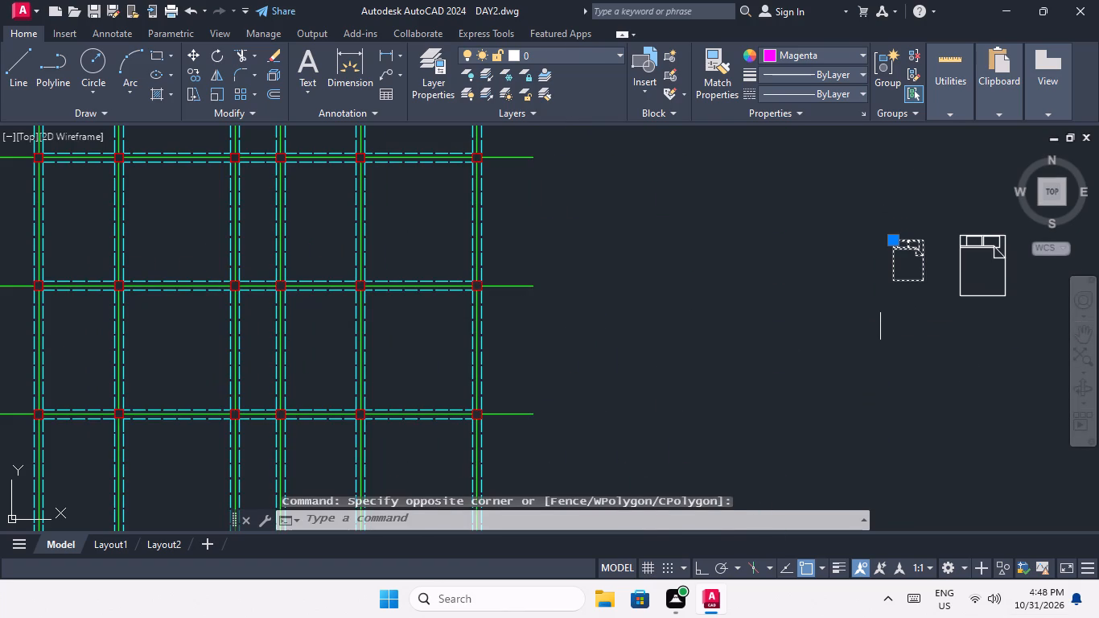
key(Delete)
Copy the remaining 0.75-scale bed by its headboard midpoint to the lower ends of the guide lines in the third building's bottom-row bedrooms.
scroll(884, 332, down, 1)
middle_drag(785, 288, 455, 236)
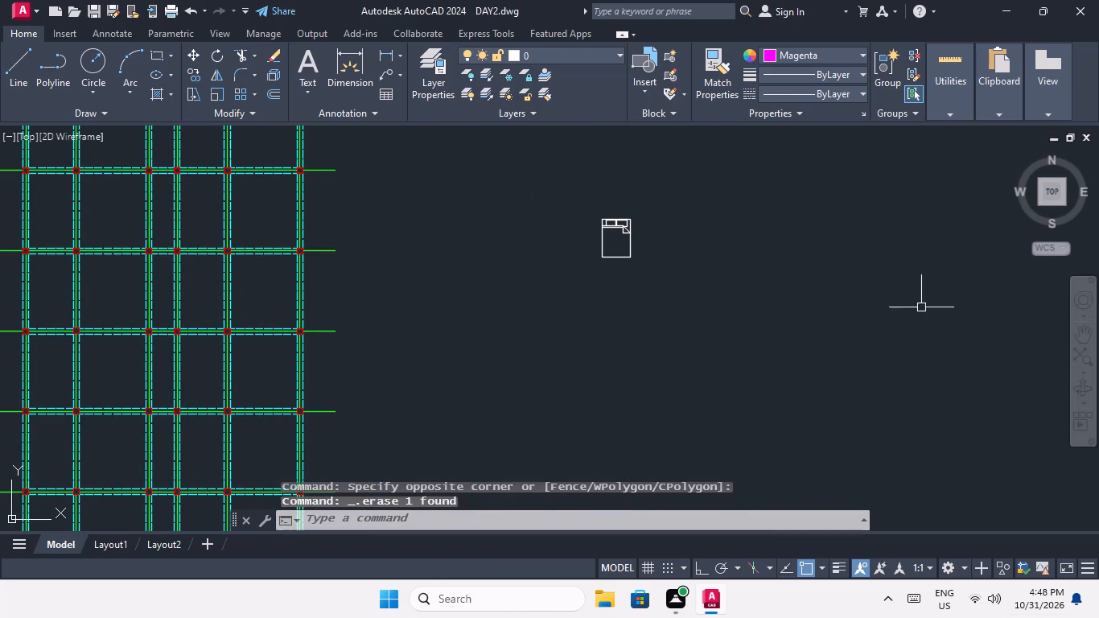
middle_drag(752, 299, 676, 394)
drag(599, 262, 549, 360)
click(467, 395)
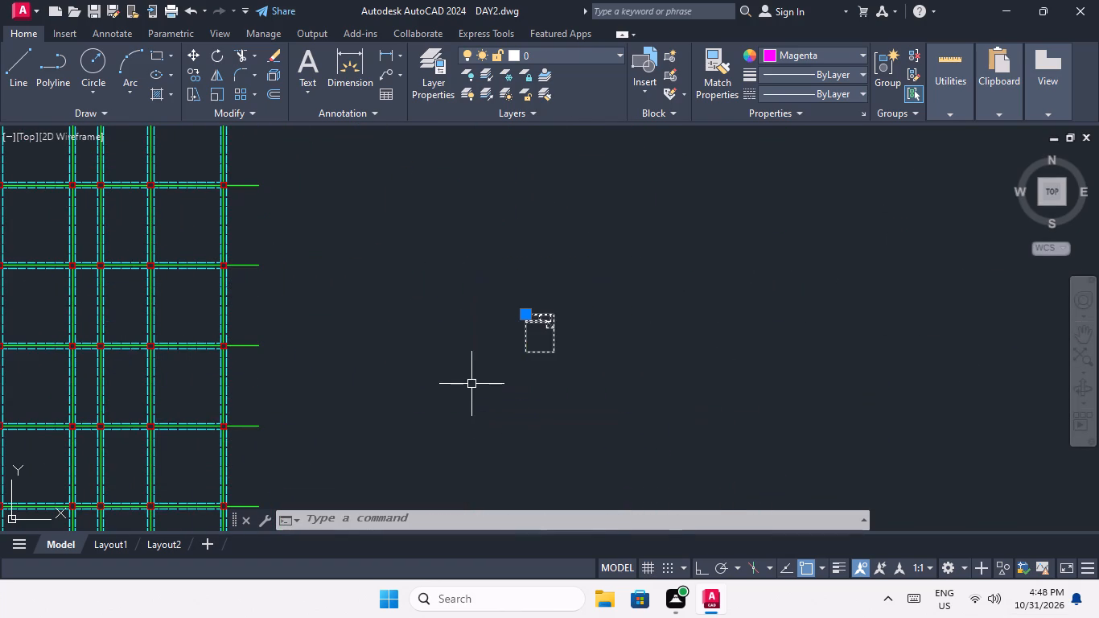
click(191, 72)
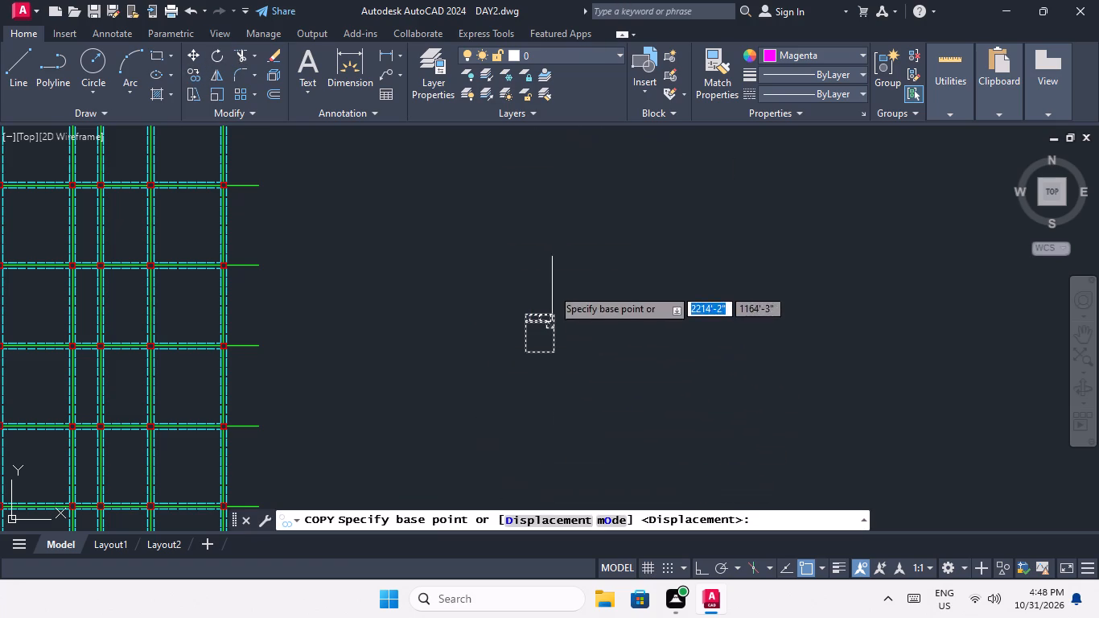
scroll(533, 317, up, 6)
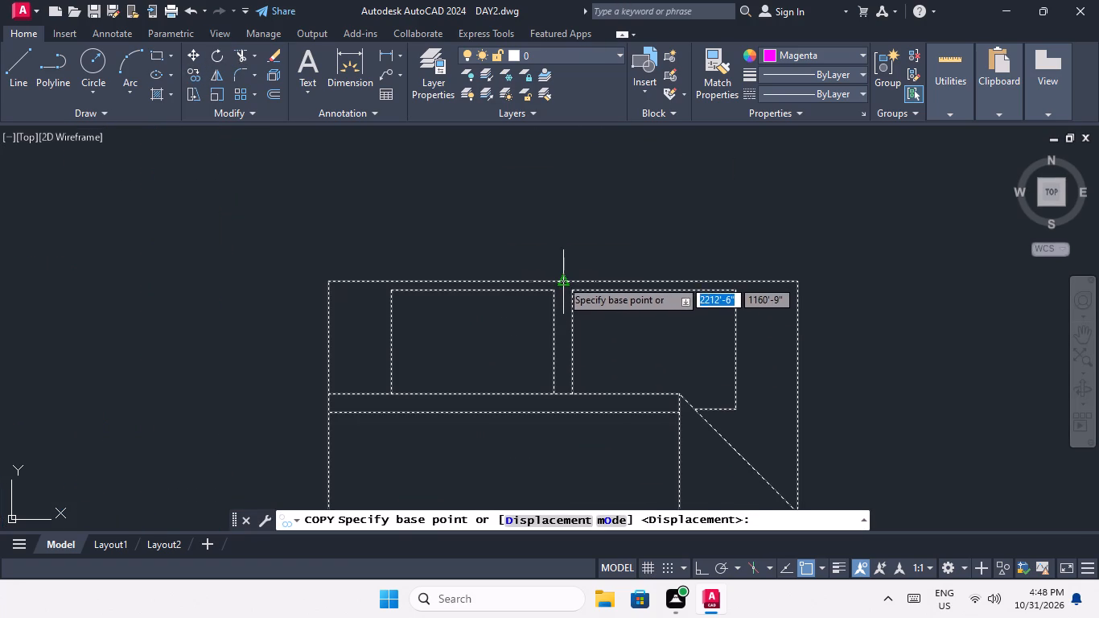
click(561, 279)
scroll(567, 266, down, 4)
middle_drag(489, 309, 648, 248)
scroll(640, 247, down, 3)
middle_drag(559, 297, 673, 274)
scroll(669, 274, down, 2)
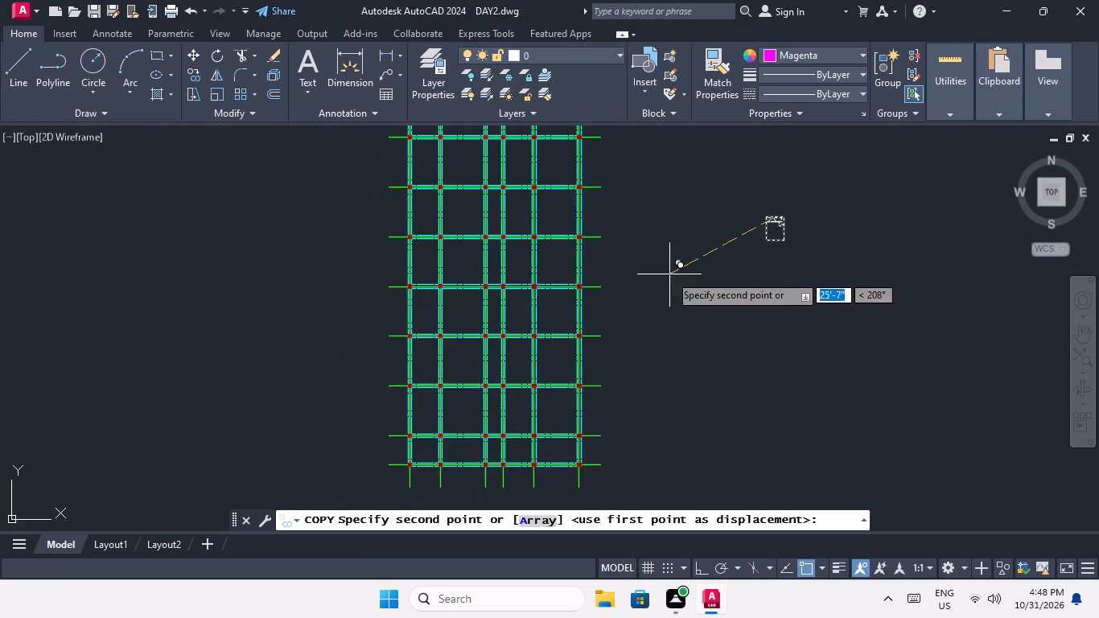
scroll(669, 274, down, 1)
scroll(231, 288, up, 4)
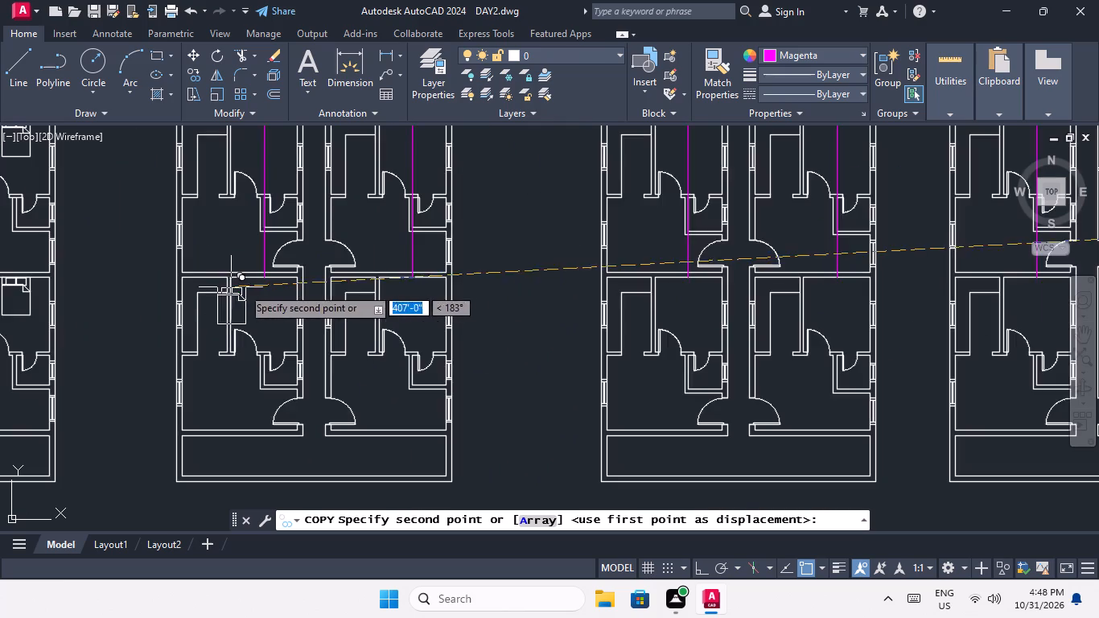
scroll(255, 278, up, 6)
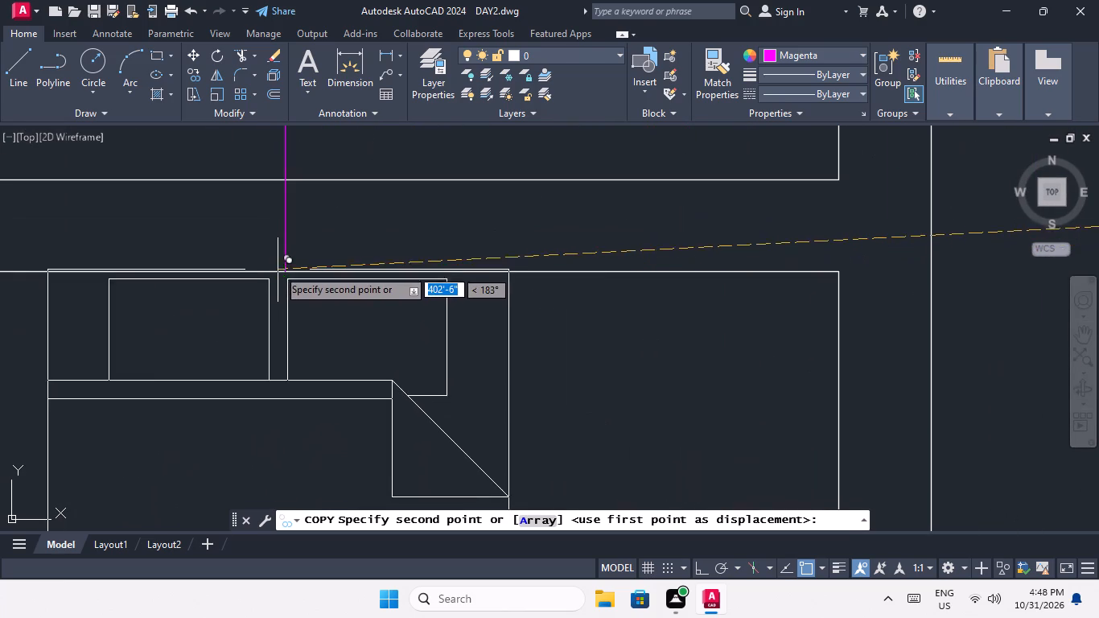
click(282, 273)
scroll(286, 268, down, 5)
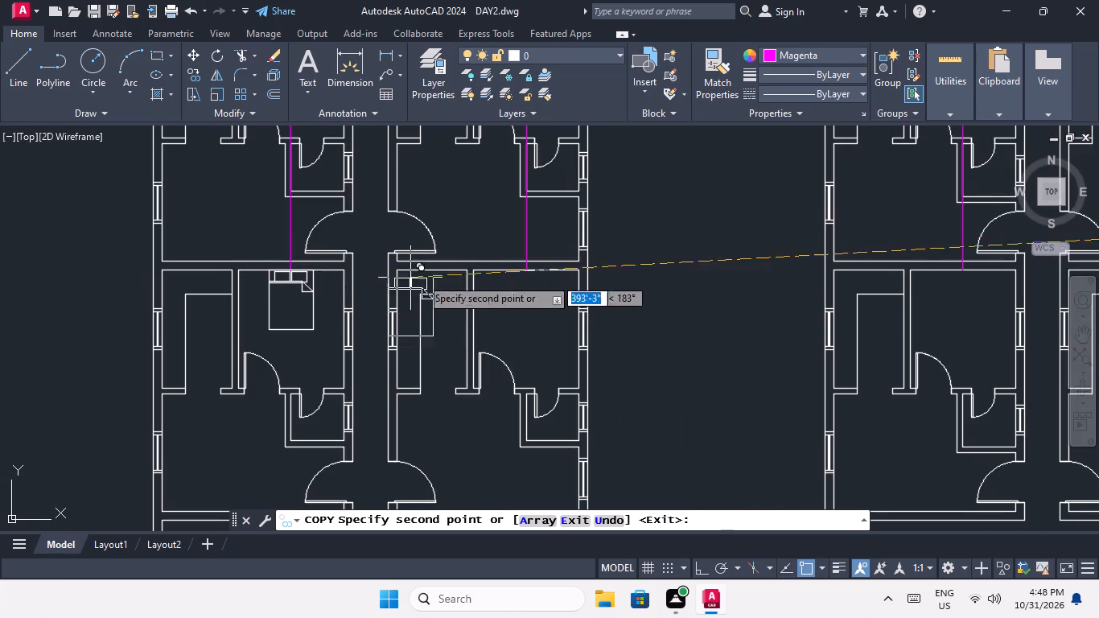
scroll(530, 275, up, 3)
click(508, 254)
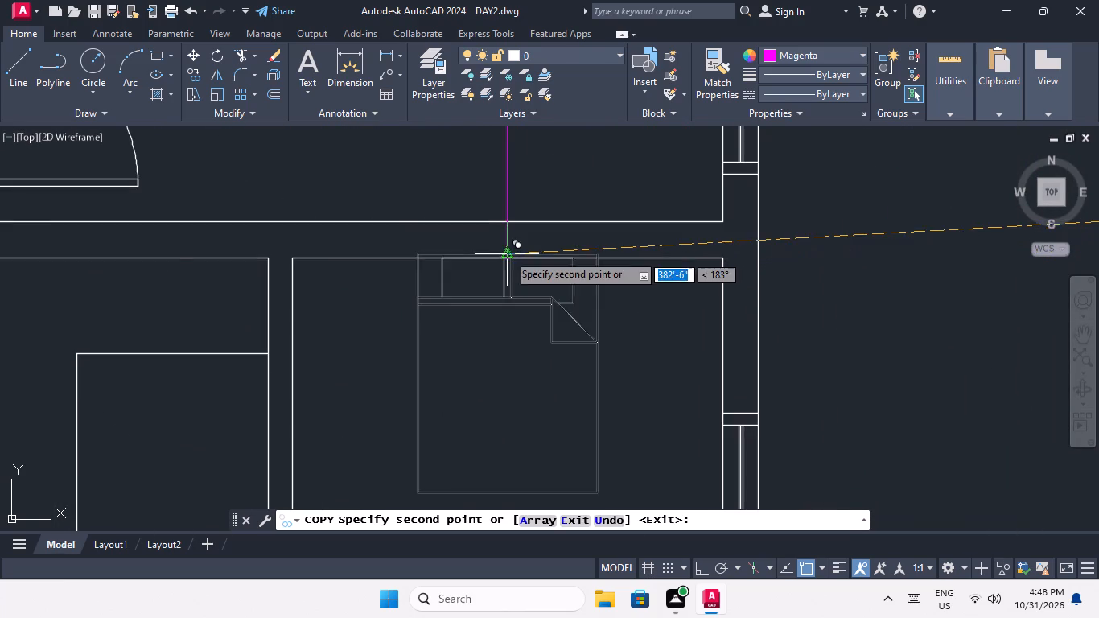
Place bed copies on both guide lines in the third building's third-row bedrooms, with headboards against the upper wall.
scroll(510, 252, down, 4)
middle_drag(513, 213, 487, 295)
middle_drag(500, 173, 490, 229)
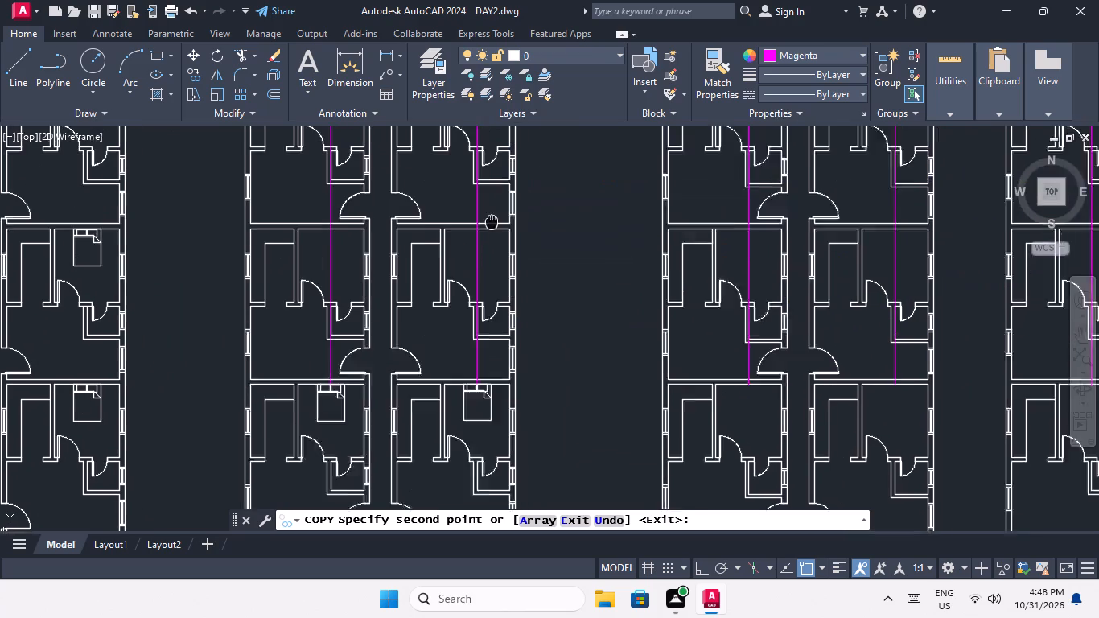
middle_drag(490, 229, 481, 271)
scroll(467, 274, up, 4)
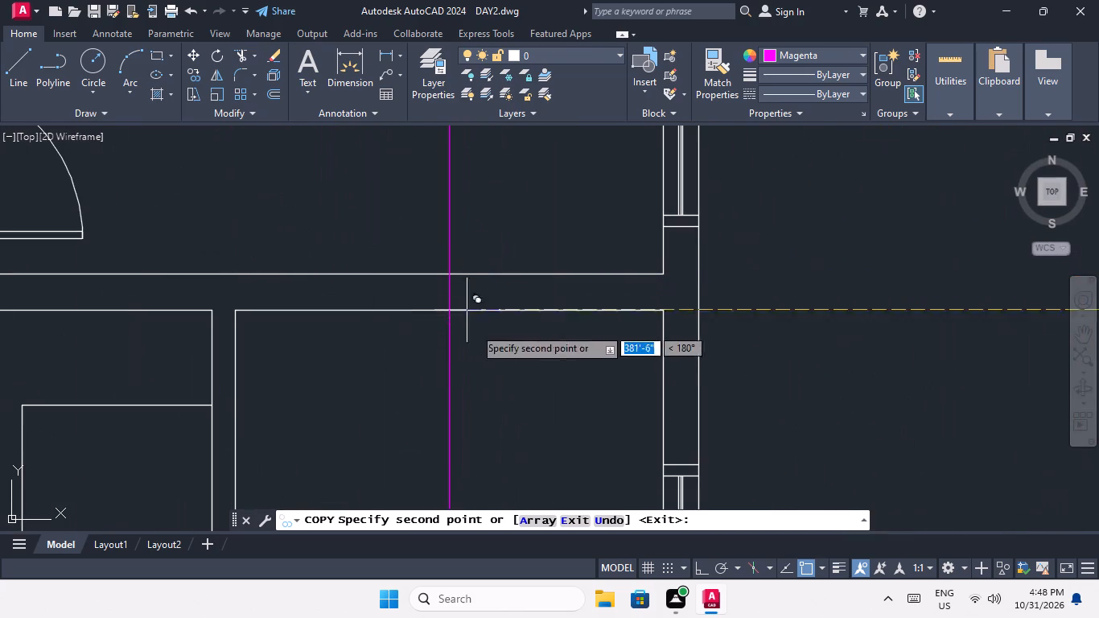
click(448, 311)
scroll(451, 305, down, 4)
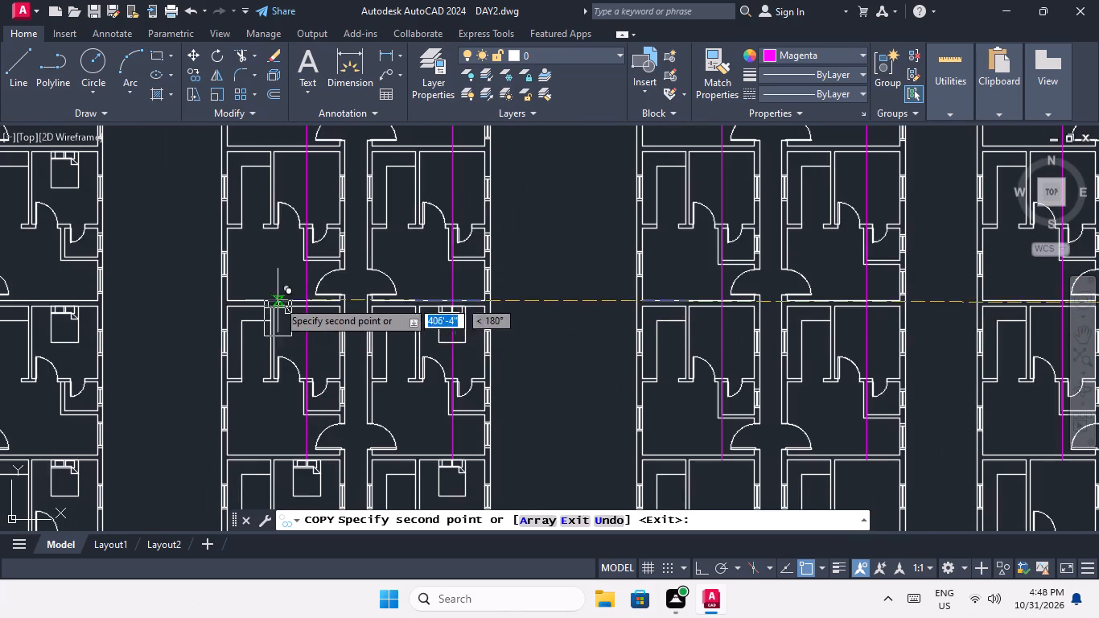
scroll(301, 319, up, 3)
click(321, 262)
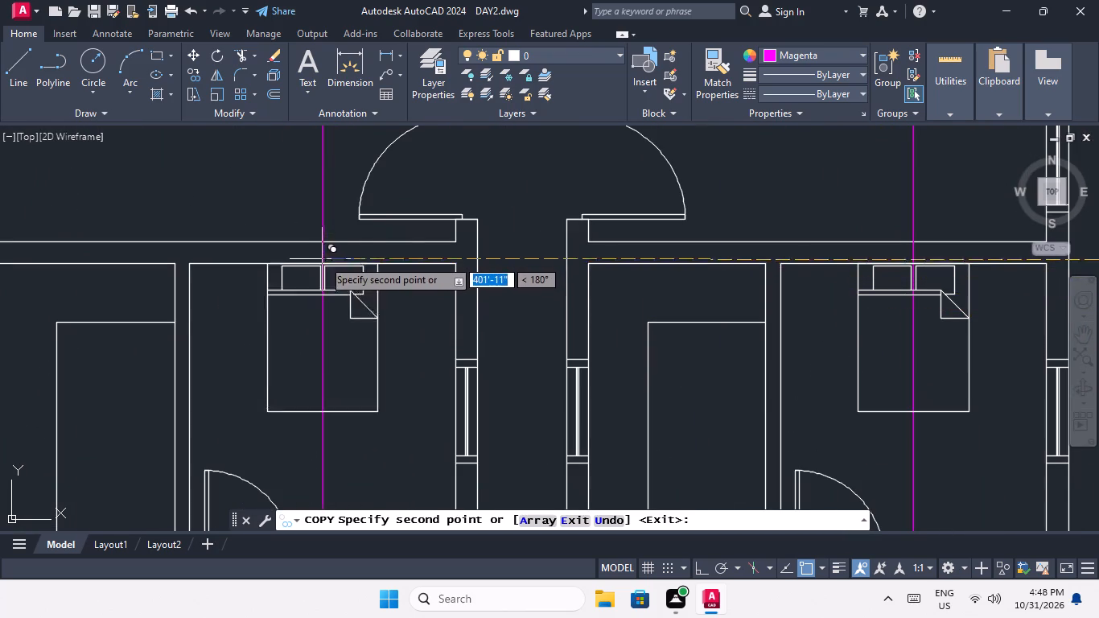
Place bed copies where the guide lines meet the upper walls of the third building's second-row bedrooms.
scroll(323, 259, down, 4)
middle_drag(402, 212, 384, 305)
scroll(393, 260, up, 3)
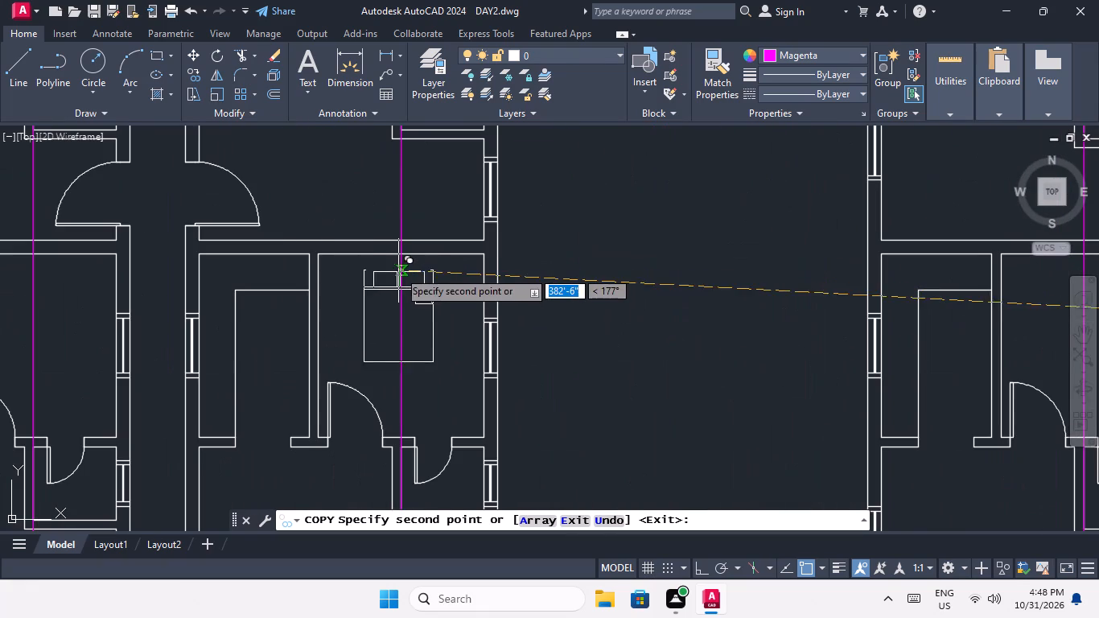
click(402, 254)
scroll(402, 253, down, 3)
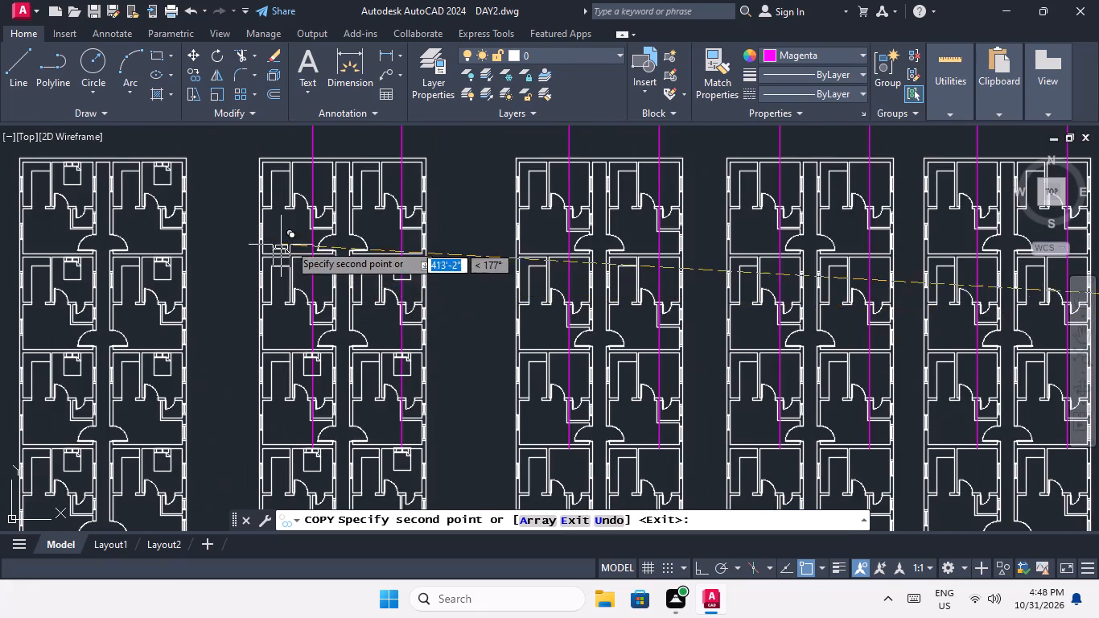
scroll(316, 253, up, 4)
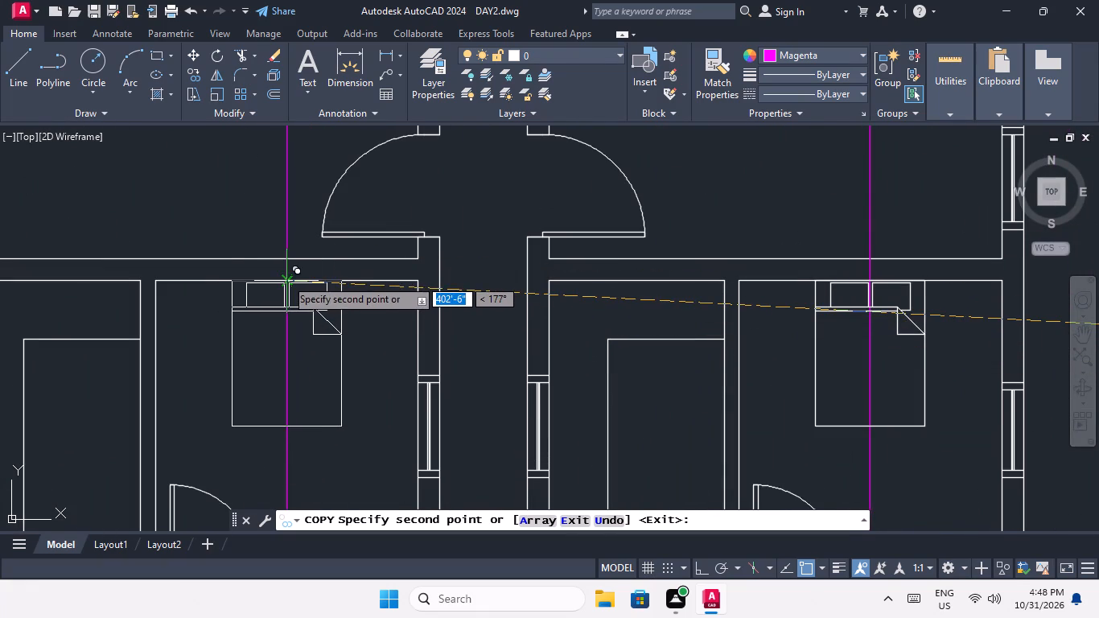
click(286, 278)
Place bed copies on the guide lines in both top-row bedrooms of the third building.
scroll(286, 277, down, 4)
scroll(378, 184, up, 5)
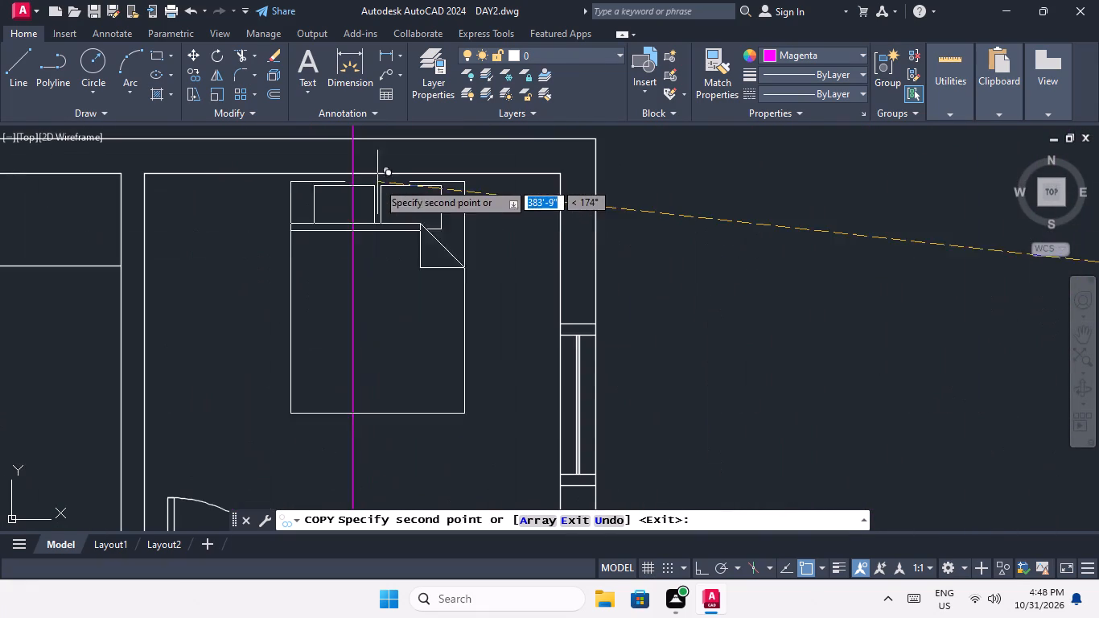
click(351, 174)
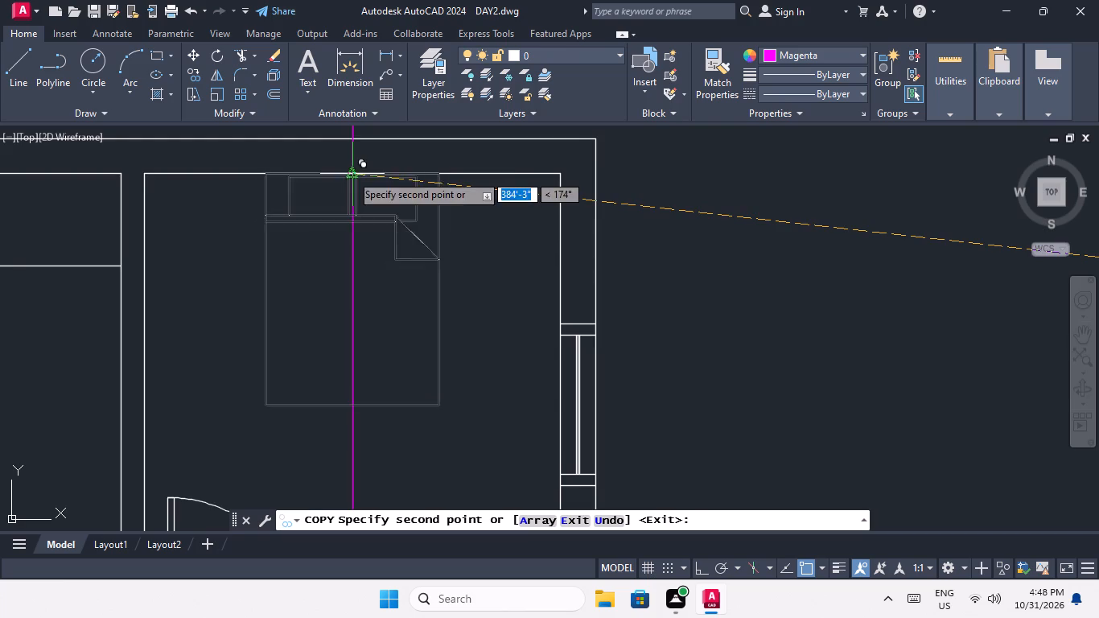
scroll(351, 174, down, 4)
scroll(199, 172, up, 4)
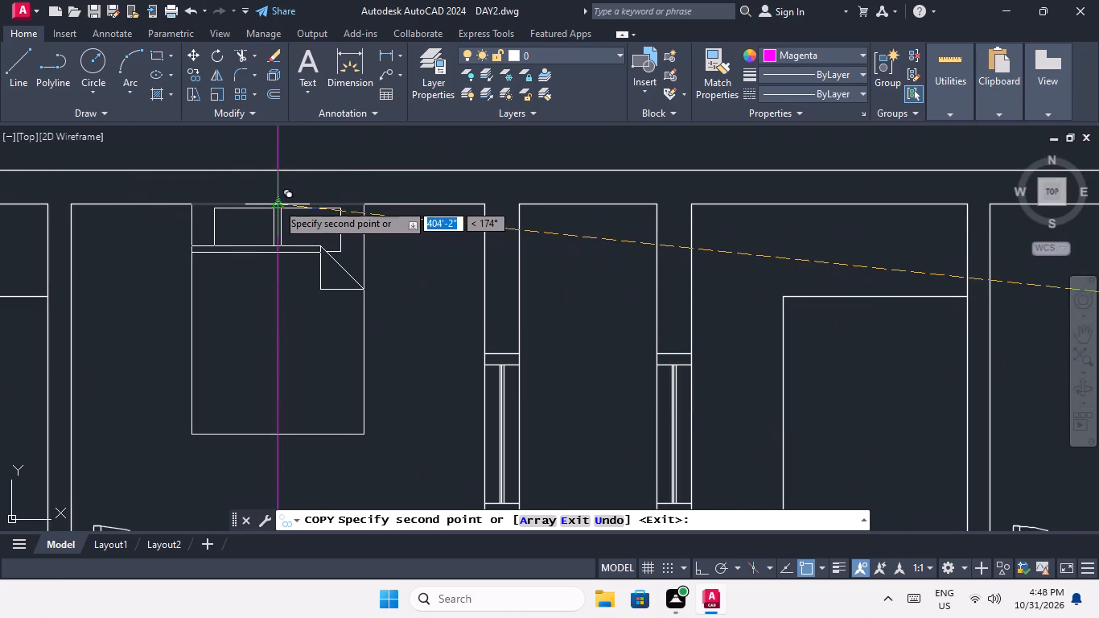
click(278, 200)
Place bed copies on the guide lines in both top-row bedrooms of the fourth building.
scroll(278, 200, down, 3)
scroll(275, 194, up, 4)
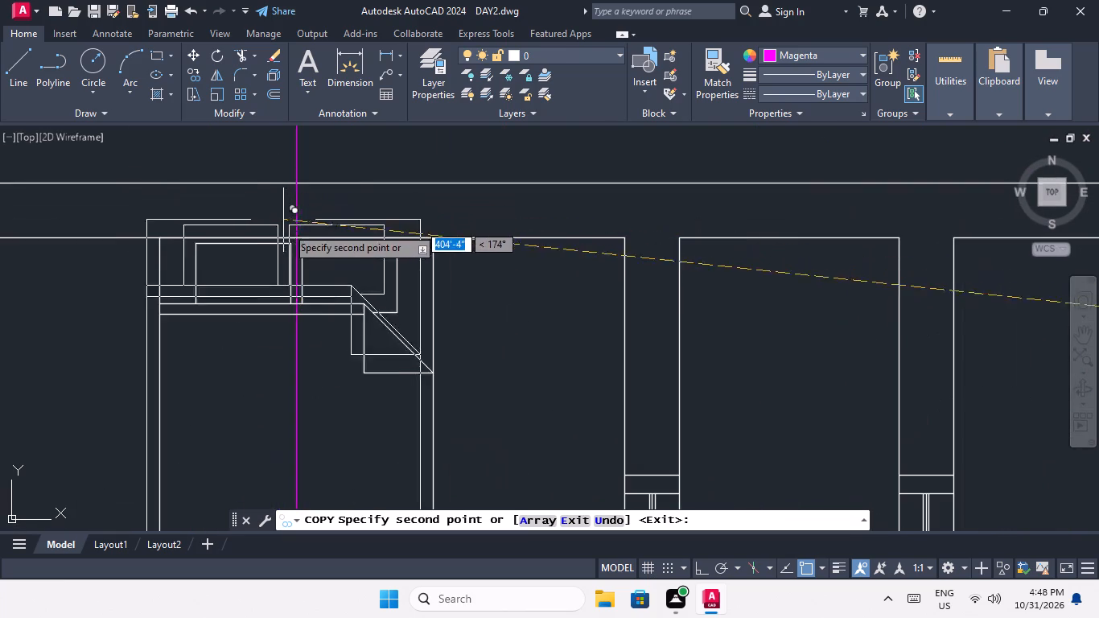
middle_drag(330, 276, 113, 236)
scroll(329, 276, down, 1)
scroll(151, 208, down, 4)
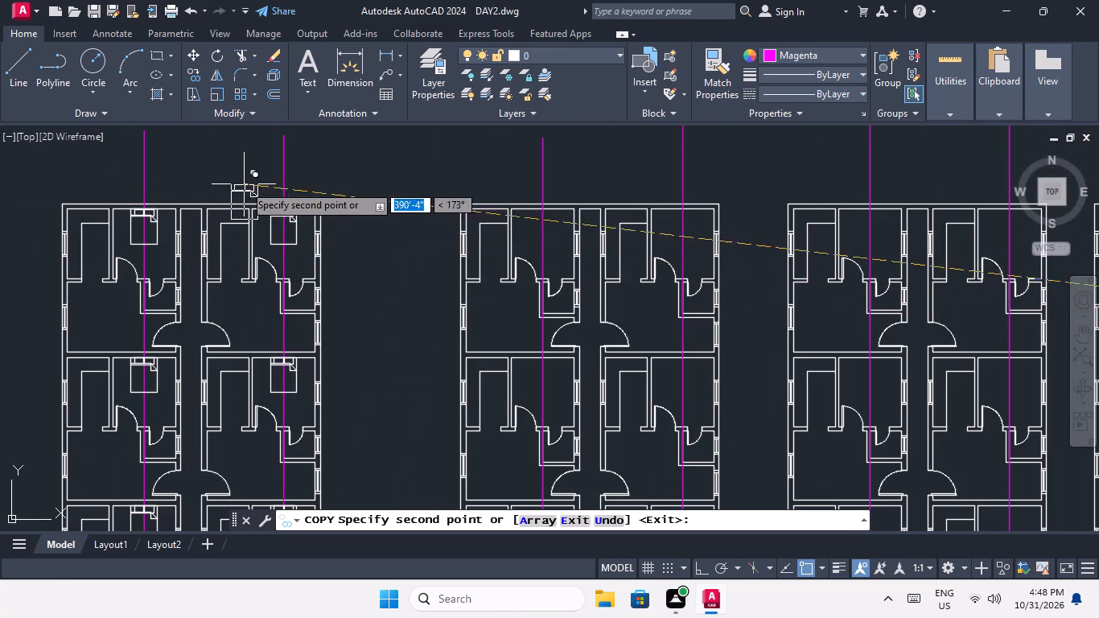
scroll(545, 212, up, 3)
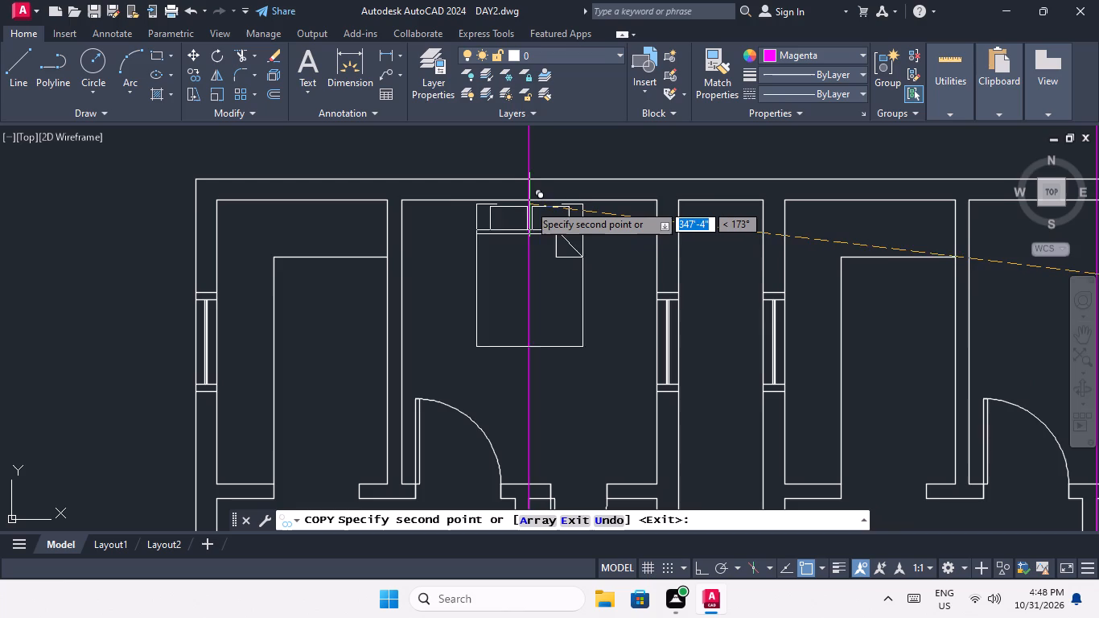
click(533, 204)
scroll(533, 204, down, 3)
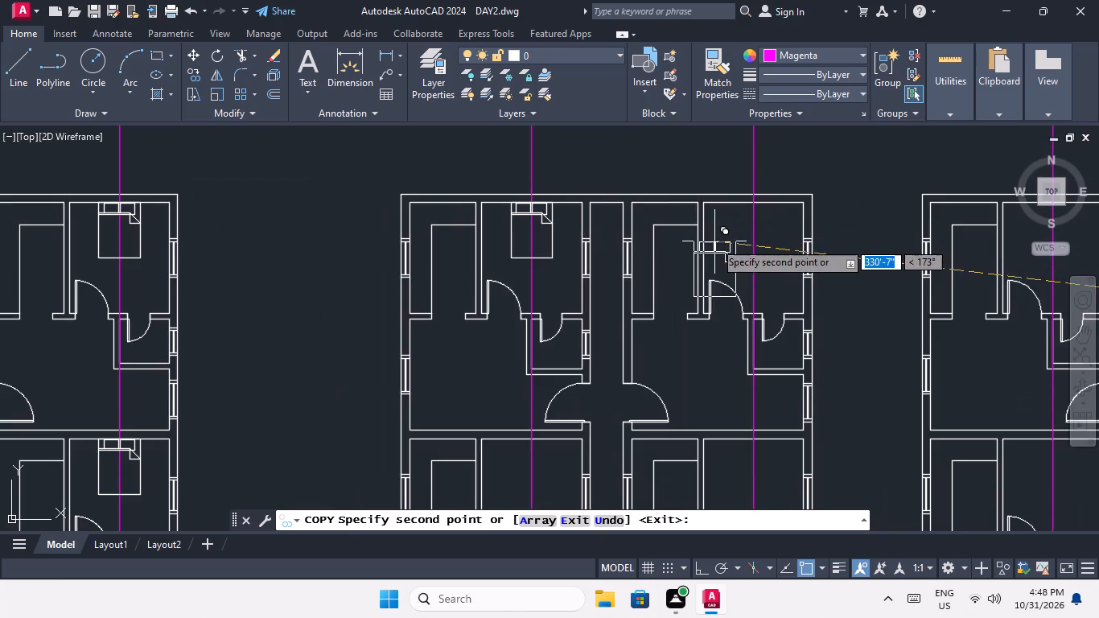
middle_drag(707, 237, 515, 285)
scroll(570, 248, up, 3)
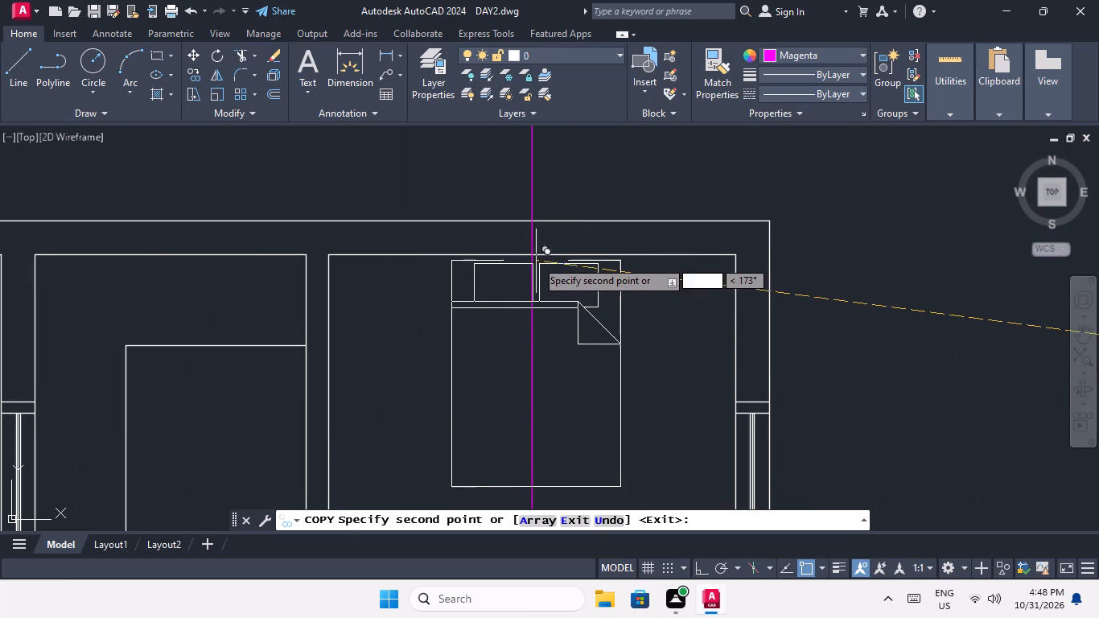
click(533, 255)
Place bed copies on the guide lines against the upper walls of the fourth building's second-row bedrooms.
scroll(533, 233, down, 4)
middle_drag(545, 303, 513, 225)
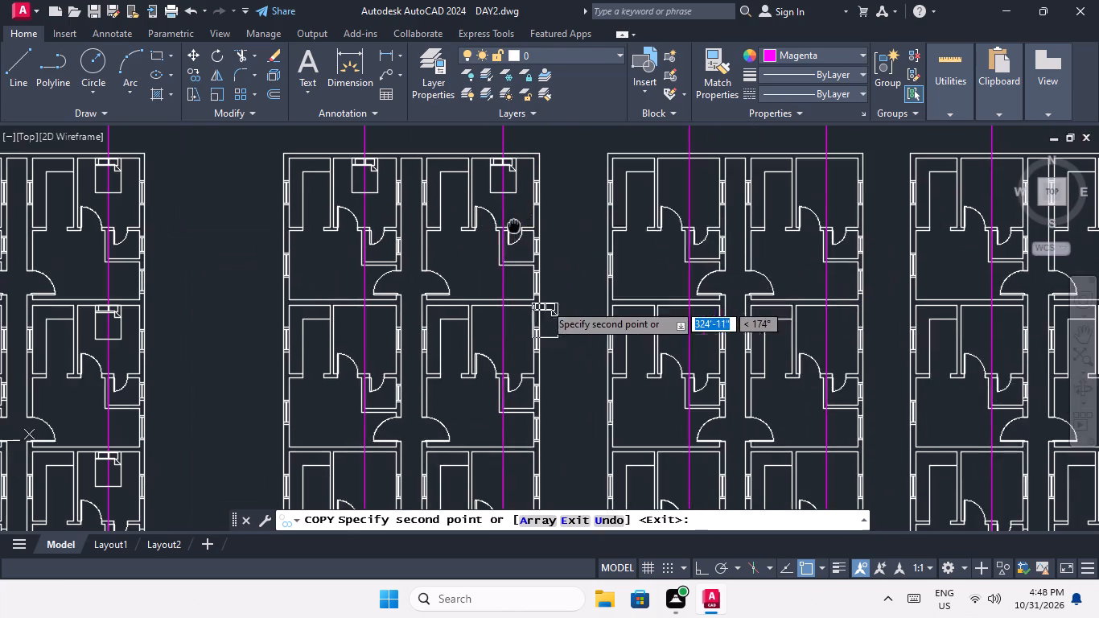
scroll(512, 317, up, 3)
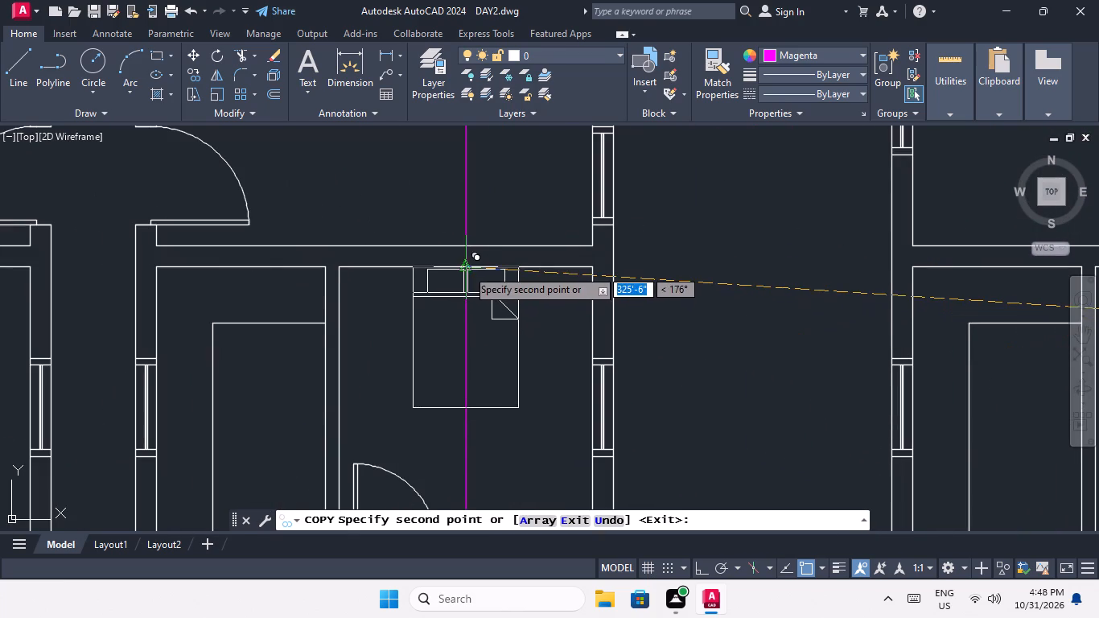
click(467, 269)
scroll(469, 265, down, 4)
scroll(391, 274, up, 4)
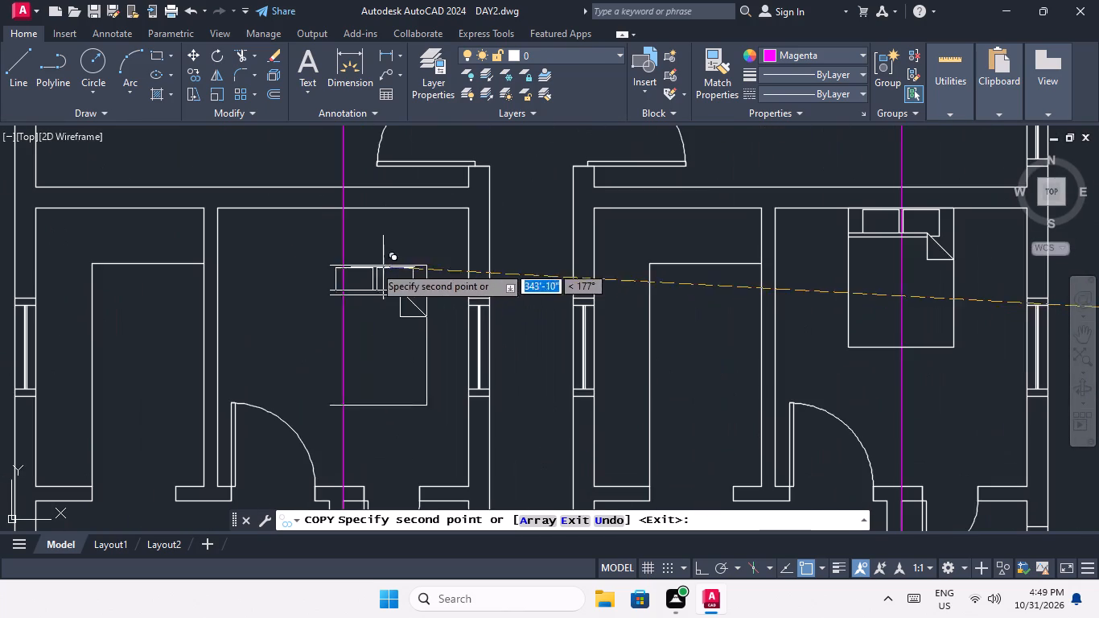
click(344, 208)
Place bed copies on the guide lines against the upper walls of the fourth building's third-row bedrooms.
scroll(347, 202, down, 3)
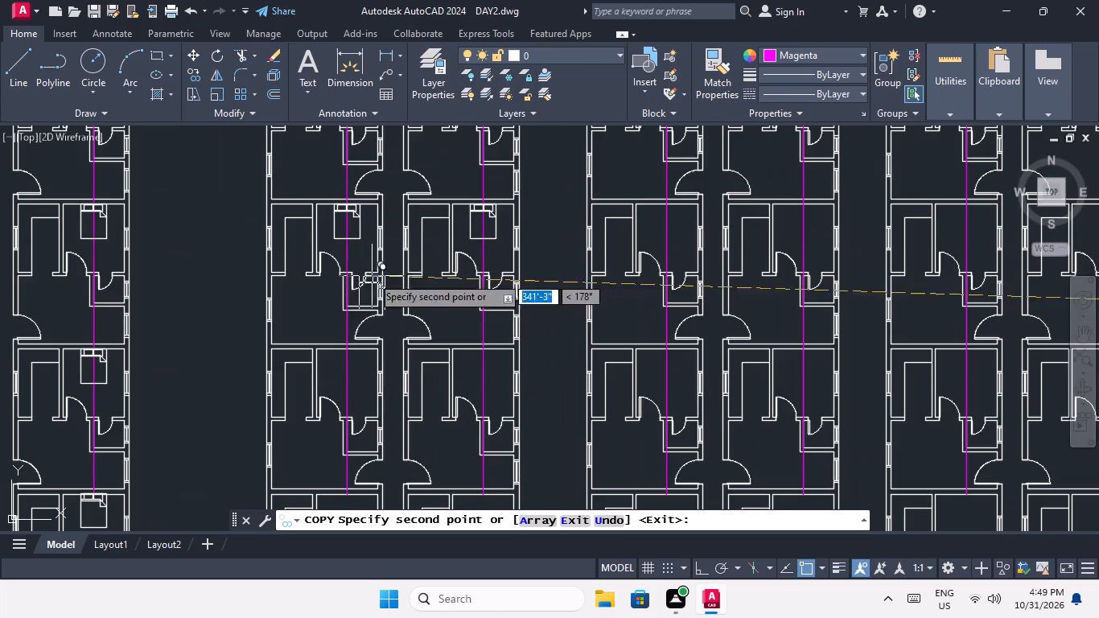
middle_drag(357, 291, 368, 219)
scroll(360, 282, up, 3)
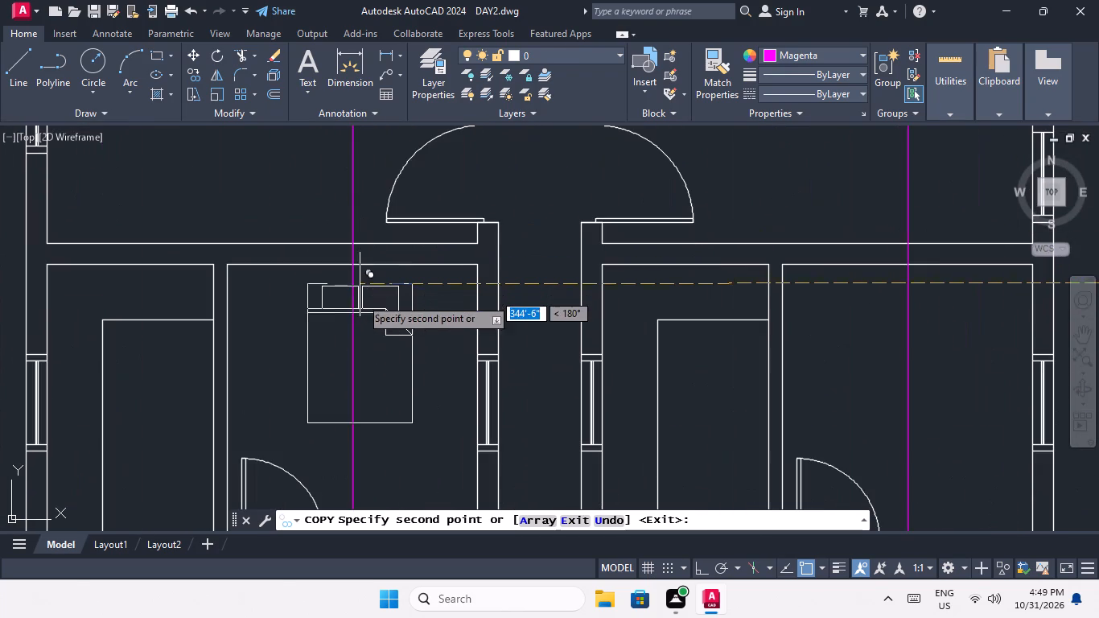
click(353, 264)
scroll(354, 263, down, 2)
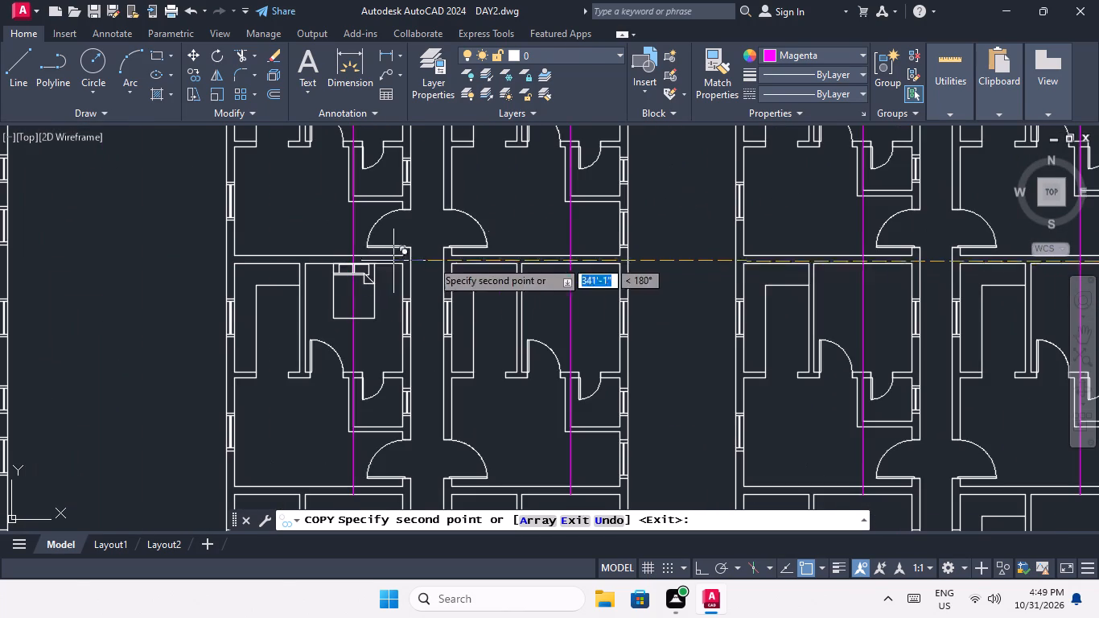
scroll(579, 270, up, 3)
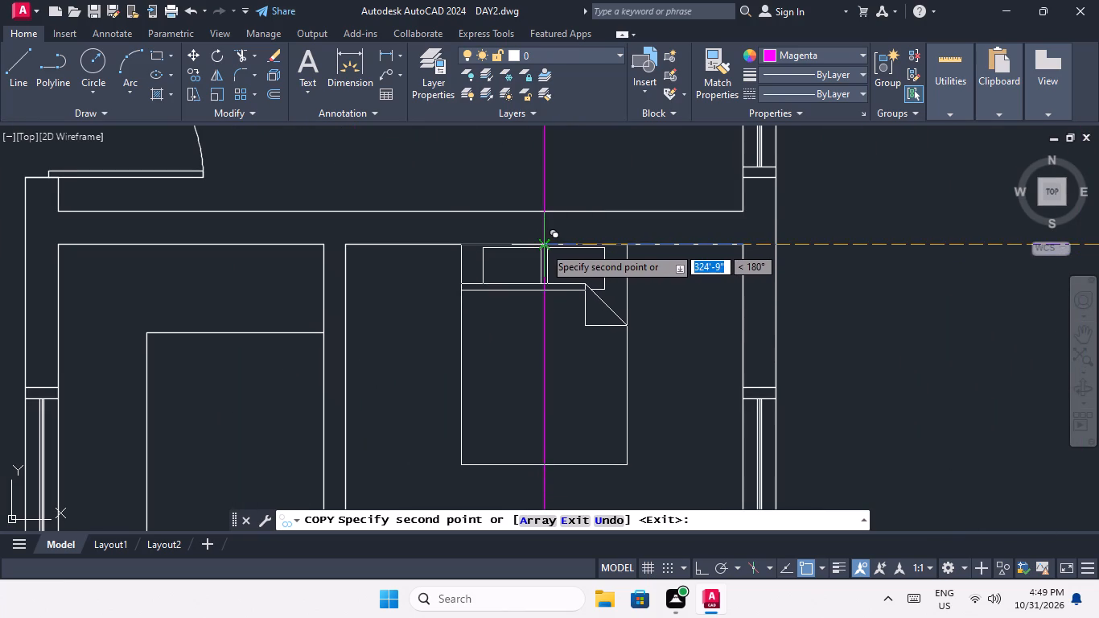
click(544, 246)
Place bed copies at the lower ends of the guide lines in the fourth building's bottom-row bedrooms.
scroll(549, 233, down, 4)
middle_drag(545, 270, 528, 176)
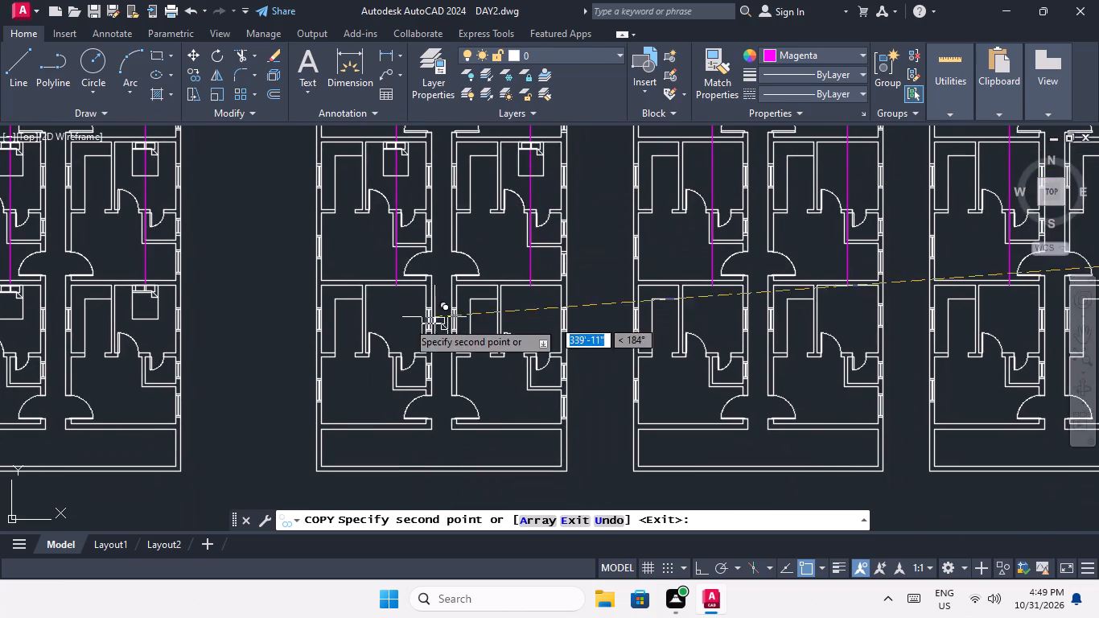
scroll(396, 293, up, 3)
click(394, 257)
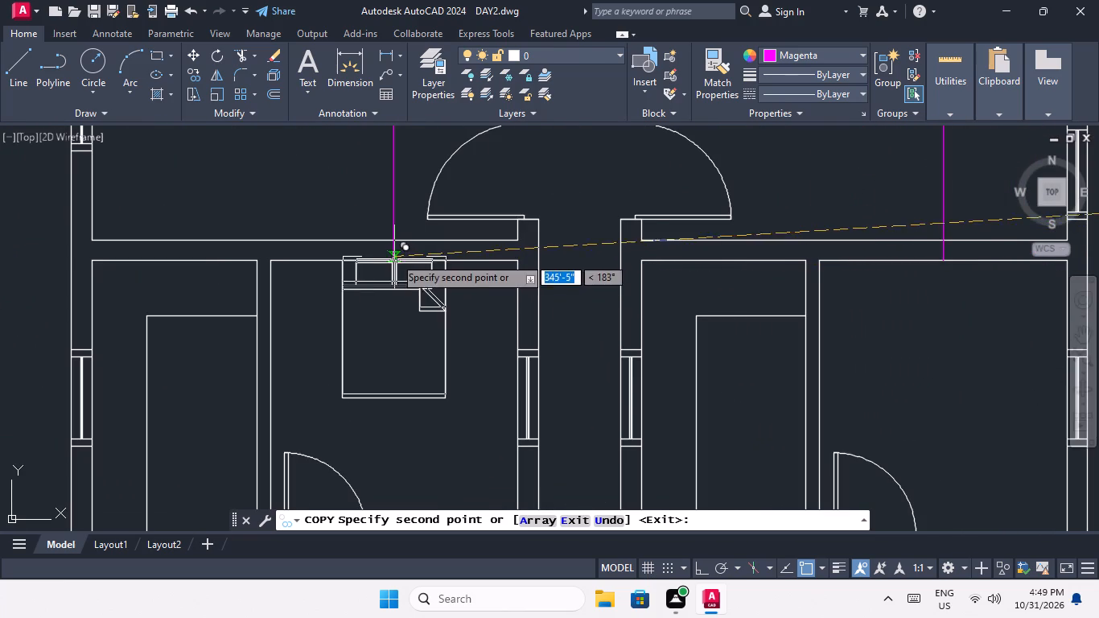
scroll(397, 257, down, 2)
scroll(636, 260, up, 3)
click(562, 265)
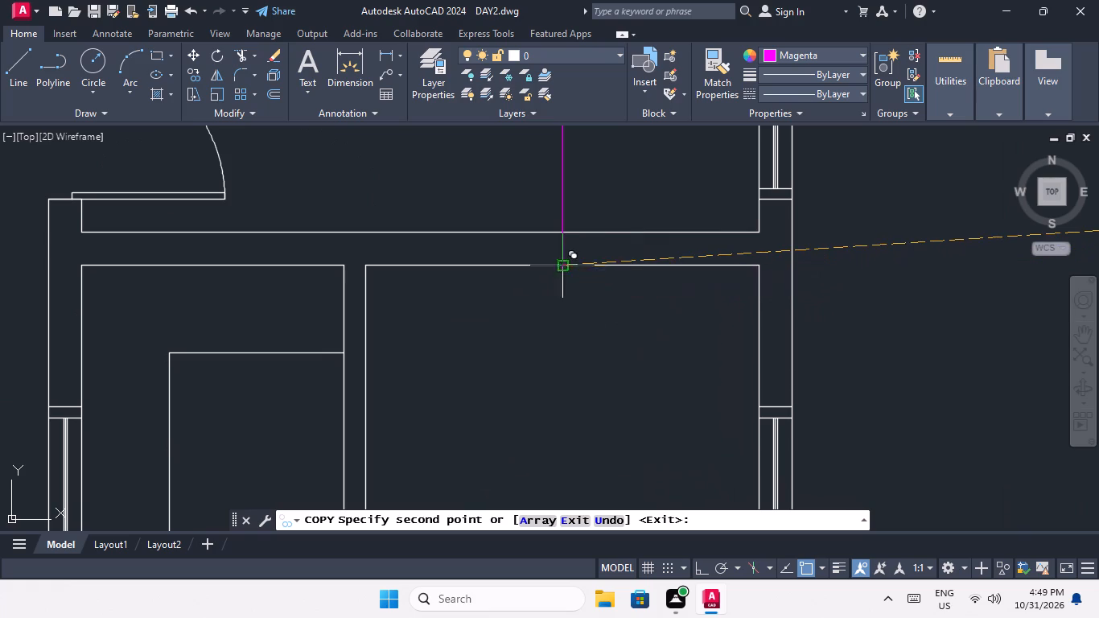
Place bed copies at the lower ends of the guide lines in the fifth building's bottom-row bedrooms.
scroll(562, 265, down, 4)
middle_drag(689, 252, 310, 290)
scroll(490, 332, up, 3)
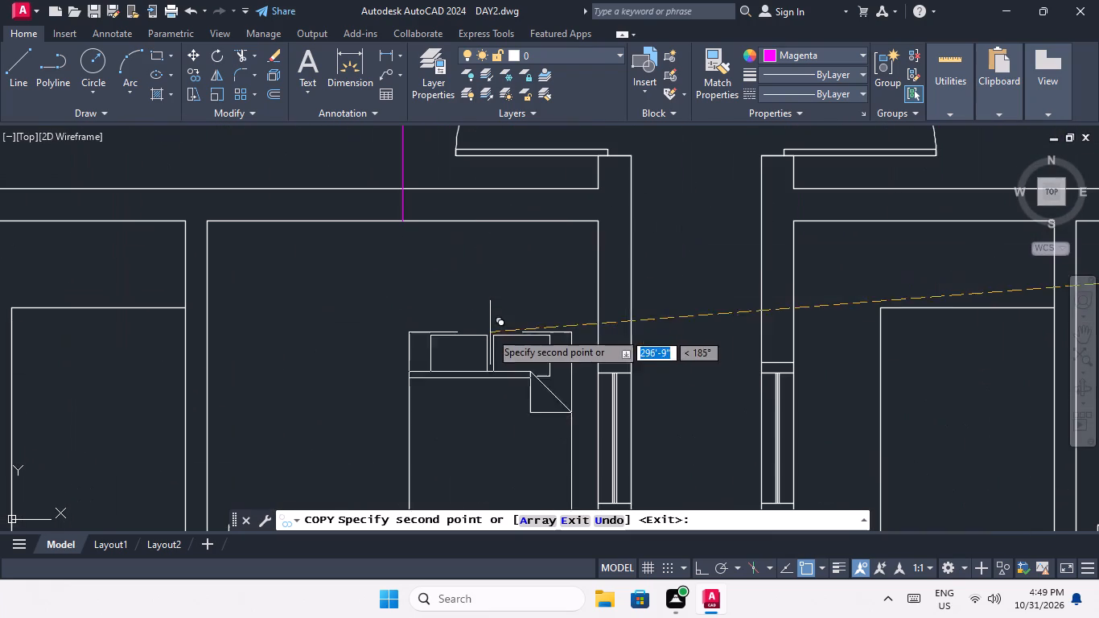
click(399, 218)
scroll(399, 218, down, 3)
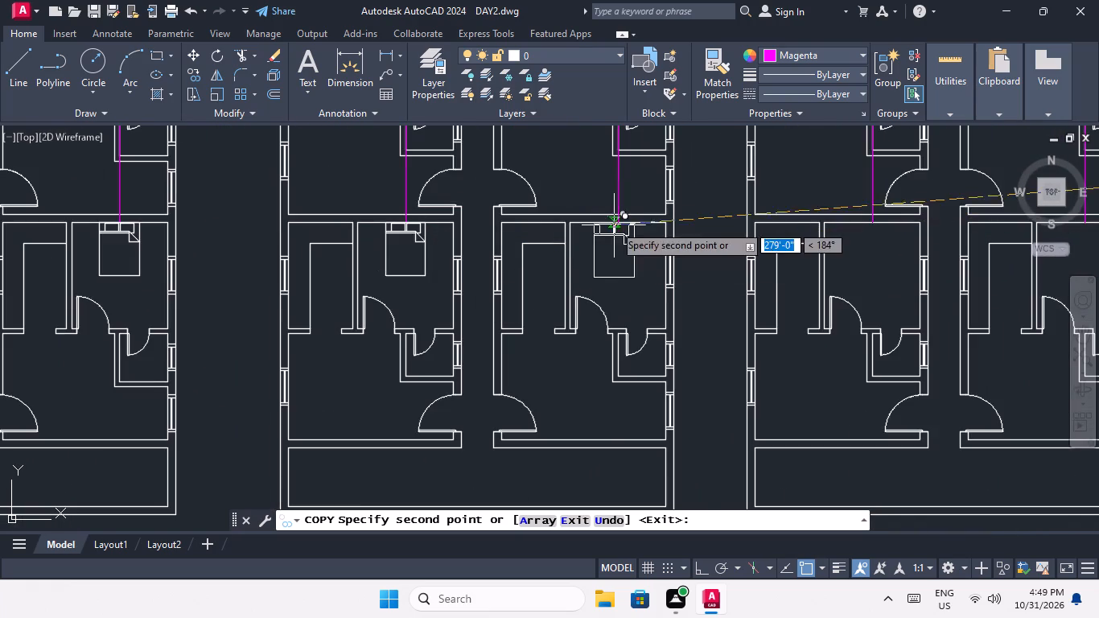
scroll(619, 224, up, 3)
click(618, 220)
Place bed copies on both guide lines against the upper walls of the fifth building's third-row bedrooms.
scroll(618, 220, down, 3)
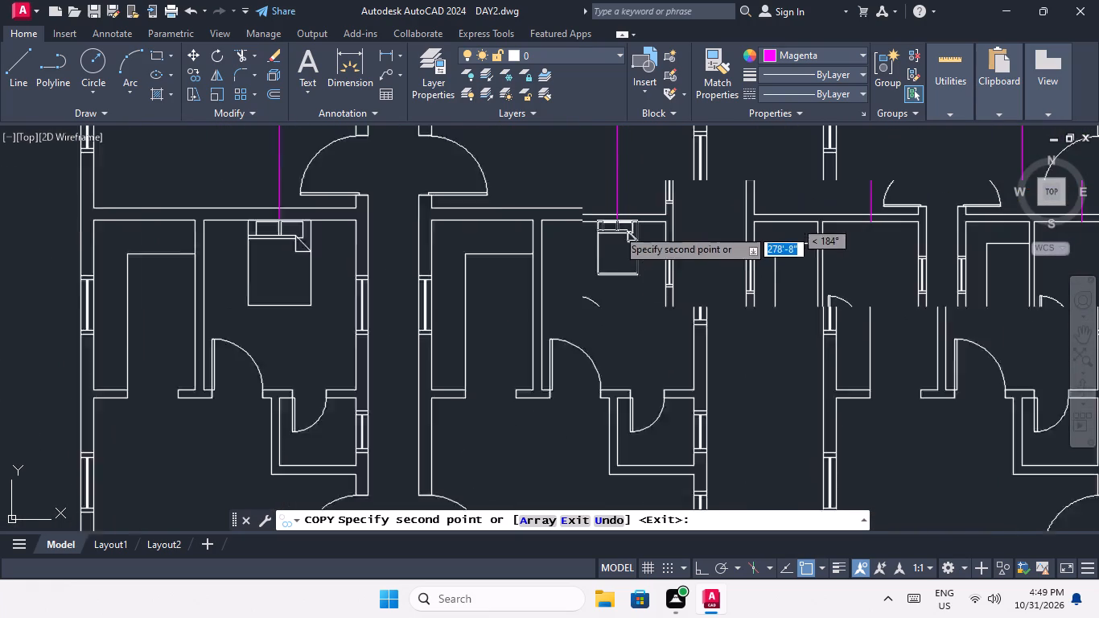
middle_drag(595, 259, 511, 425)
scroll(531, 157, up, 3)
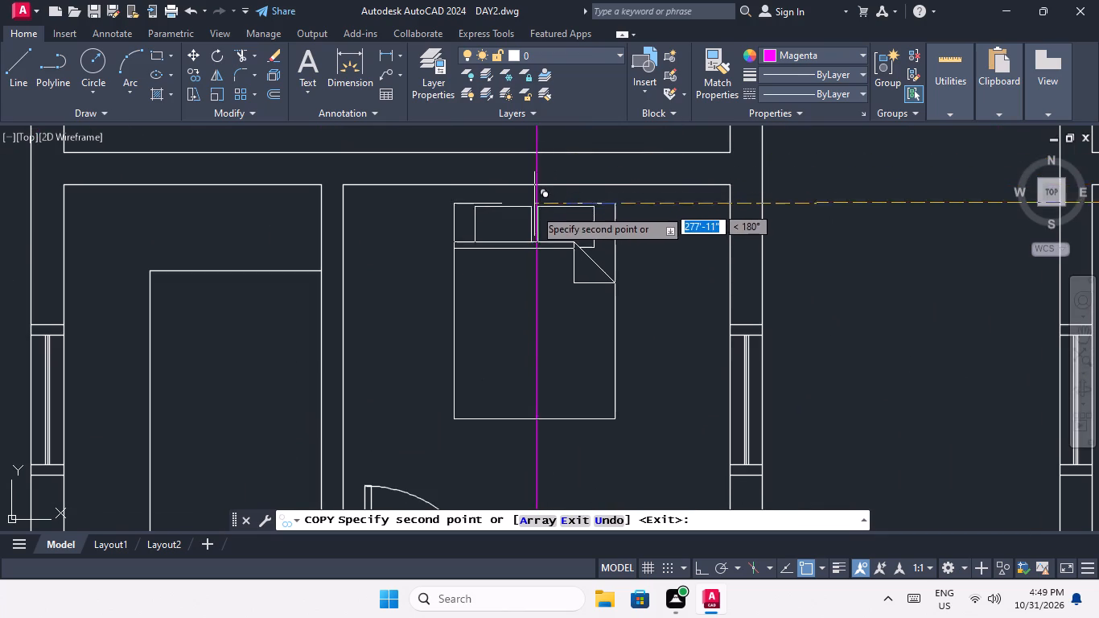
middle_drag(533, 228, 520, 303)
scroll(513, 274, up, 4)
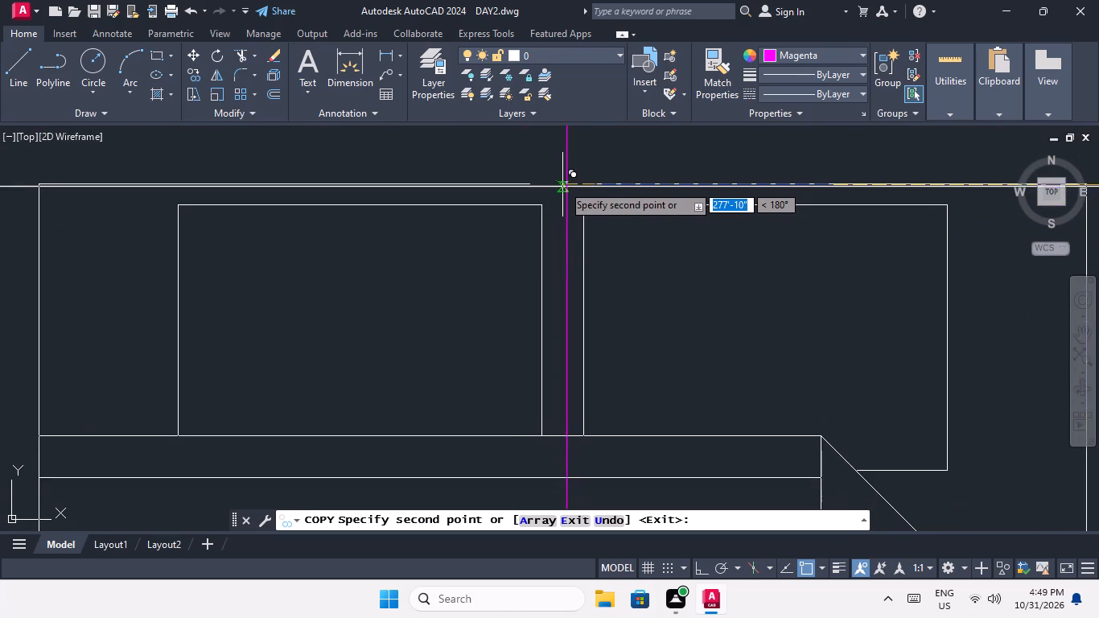
click(567, 185)
scroll(568, 185, down, 4)
scroll(497, 230, down, 2)
middle_drag(496, 229, 648, 217)
scroll(338, 197, up, 3)
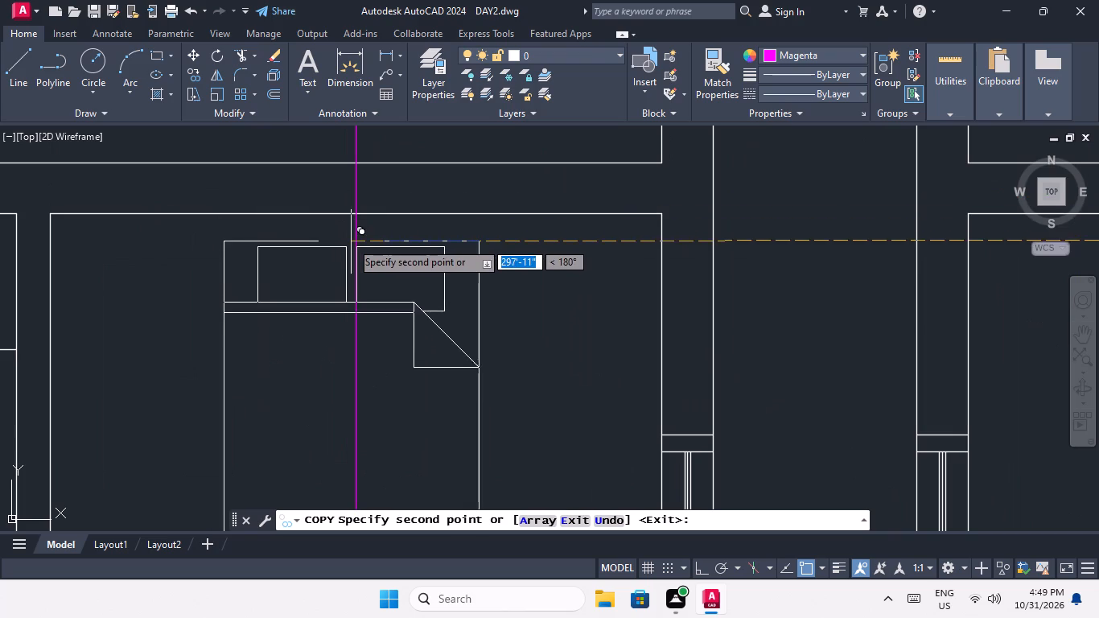
click(359, 212)
Place bed copies on both guide lines against the upper walls of the fifth building's second-row bedrooms.
scroll(361, 208, down, 4)
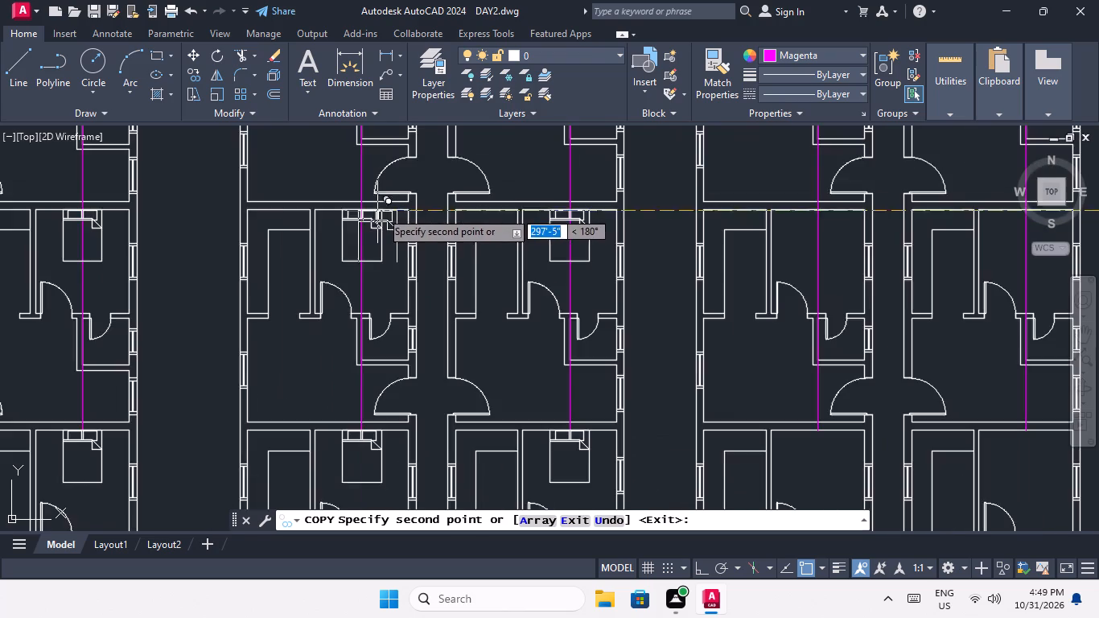
middle_drag(405, 225, 385, 308)
scroll(392, 229, down, 2)
middle_drag(397, 245, 373, 348)
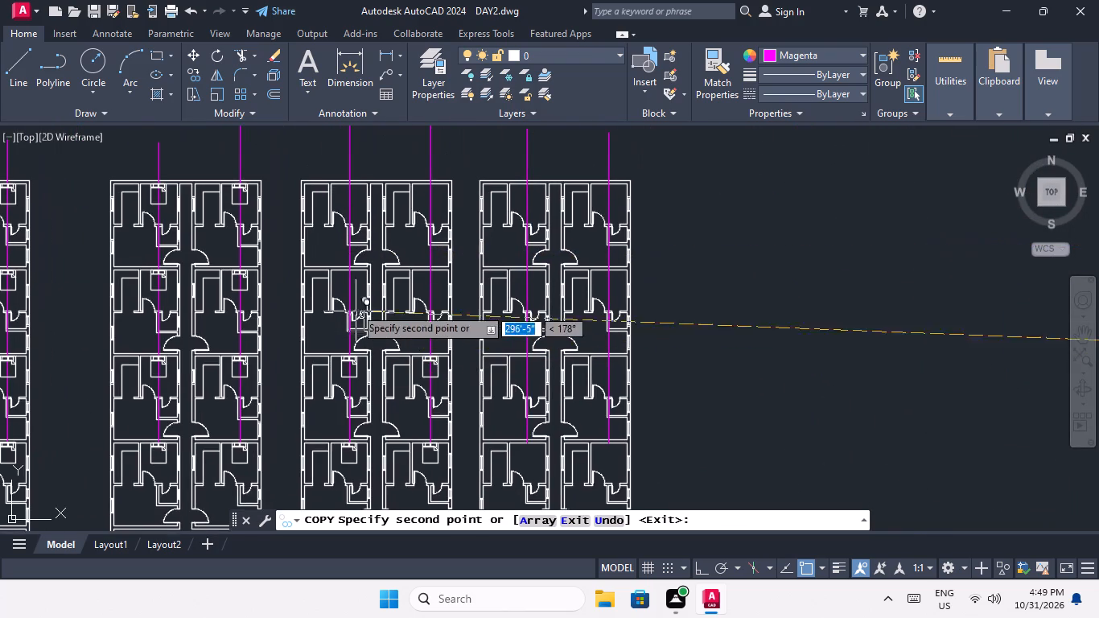
scroll(341, 270, up, 6)
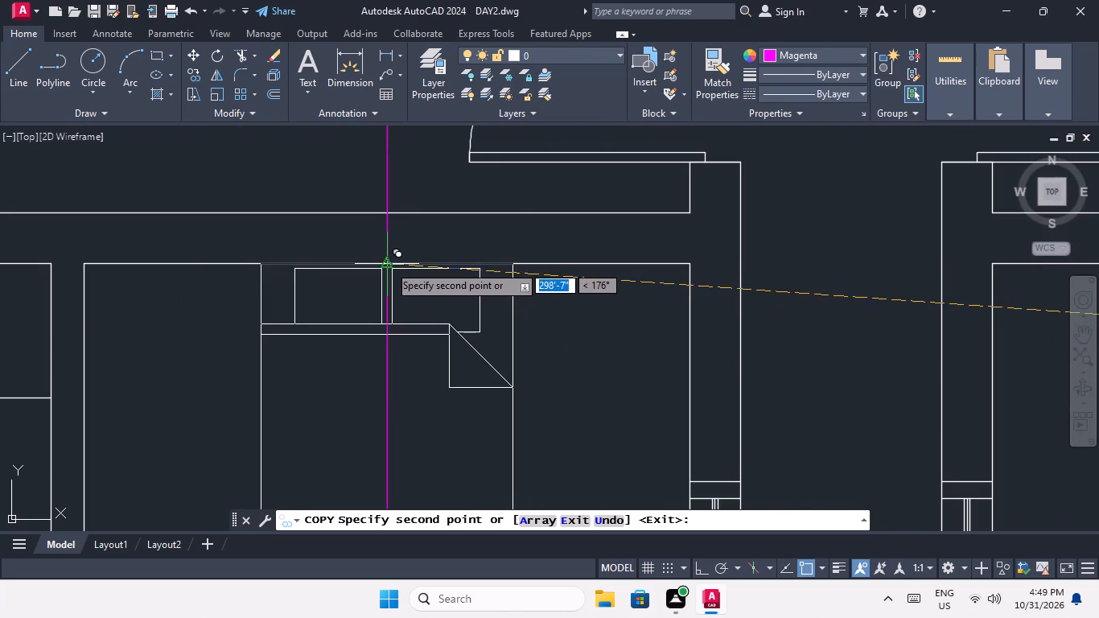
click(389, 262)
scroll(389, 260, down, 3)
middle_drag(735, 249, 592, 282)
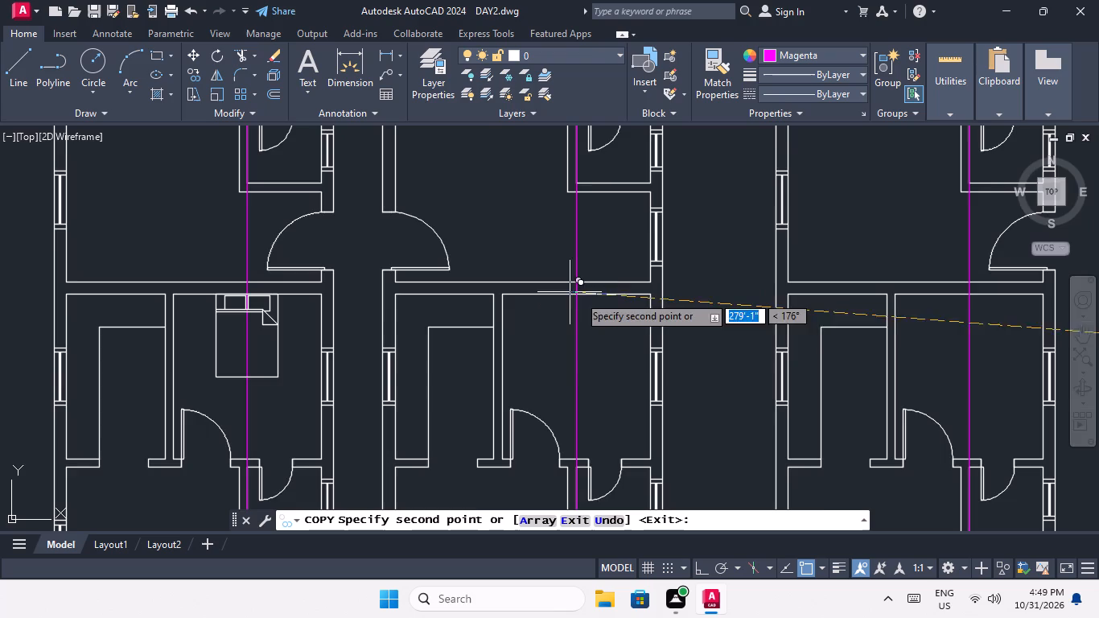
scroll(601, 305, up, 3)
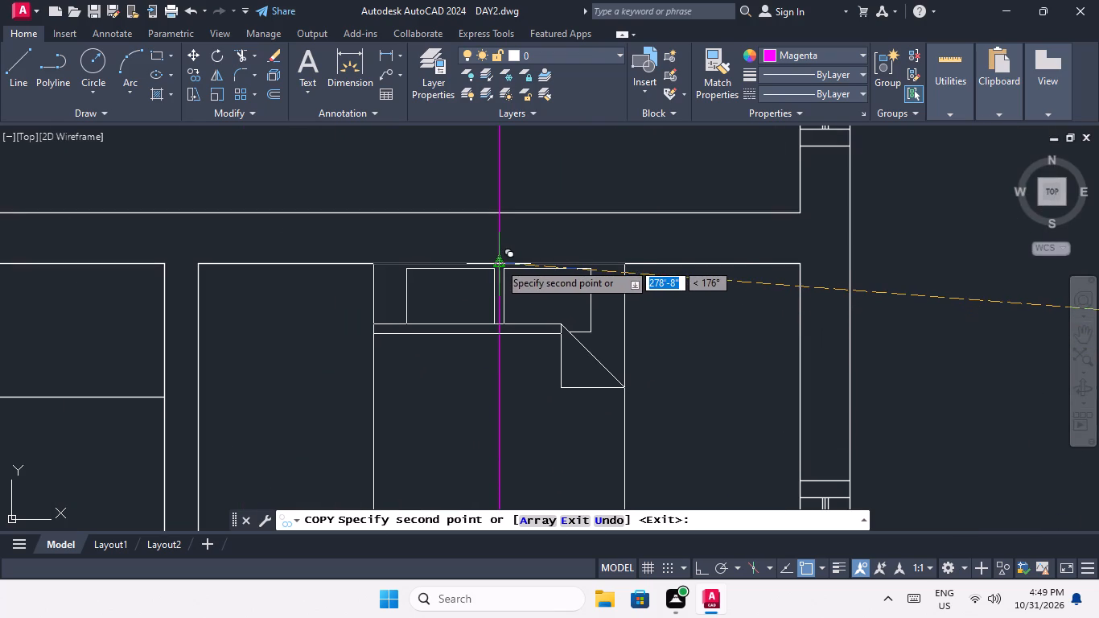
click(499, 262)
Place bed copies on both guide lines against the upper walls of the fifth building's top-row bedrooms.
scroll(502, 259, down, 4)
middle_drag(525, 269, 528, 377)
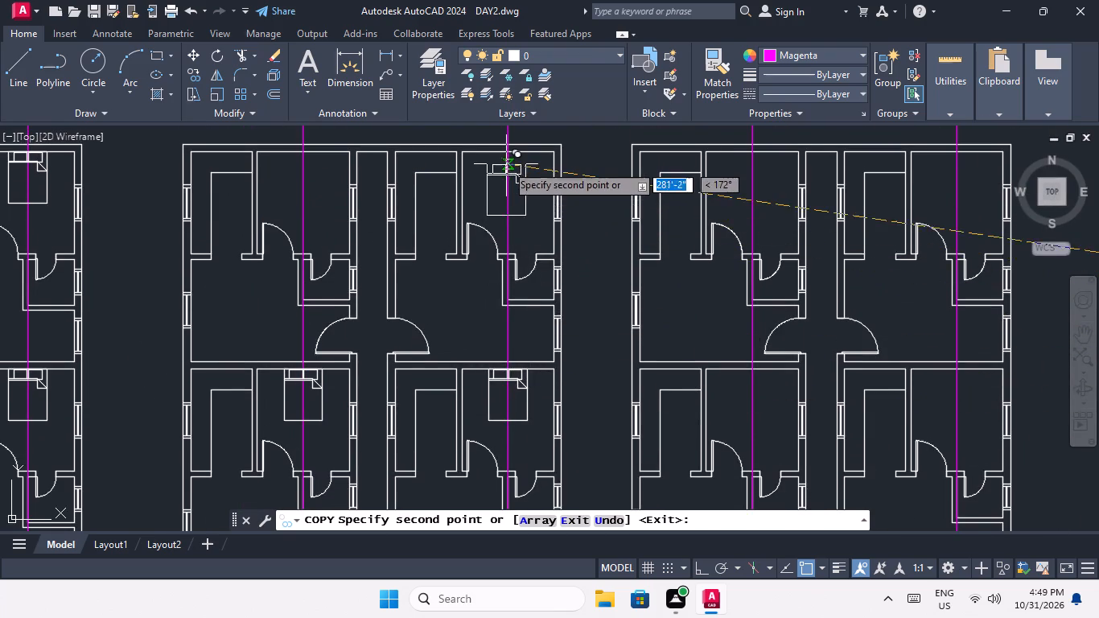
scroll(509, 158, up, 3)
middle_drag(508, 163, 504, 241)
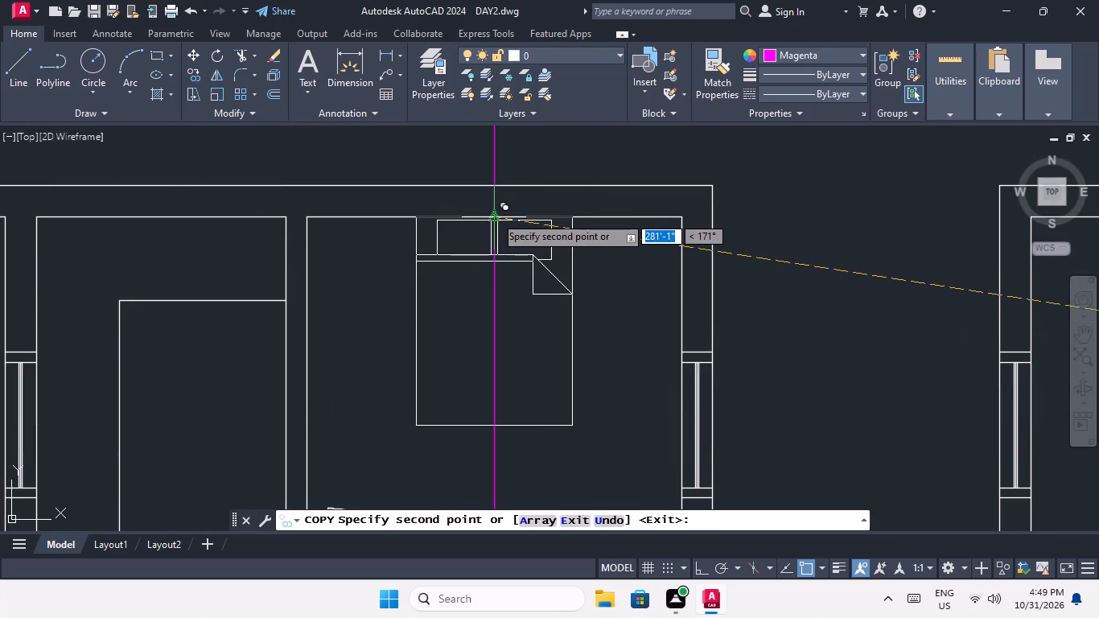
click(495, 216)
scroll(495, 216, down, 3)
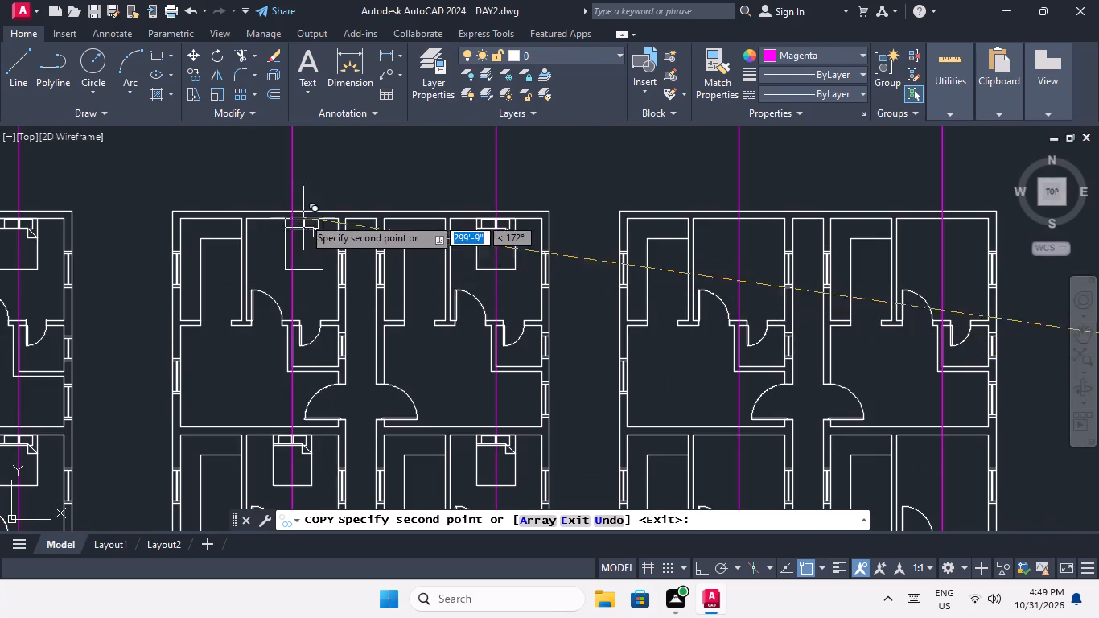
scroll(303, 217, up, 4)
click(233, 230)
Place bed copies on both guide lines against the upper walls of the sixth building's top-row bedrooms.
scroll(237, 229, down, 4)
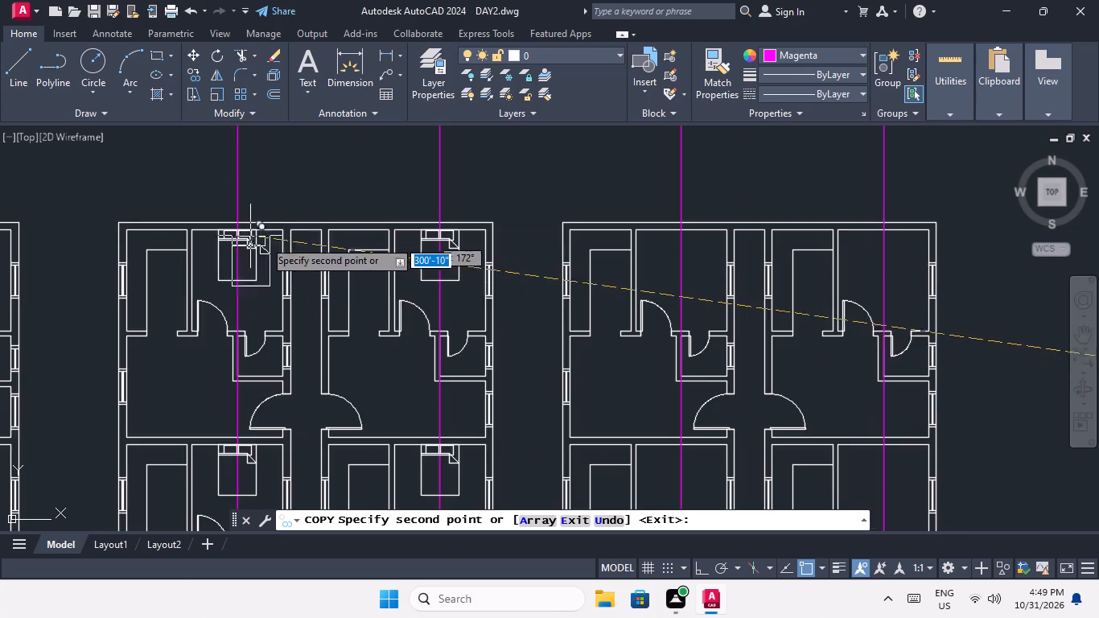
middle_drag(405, 260, 80, 281)
scroll(342, 249, up, 3)
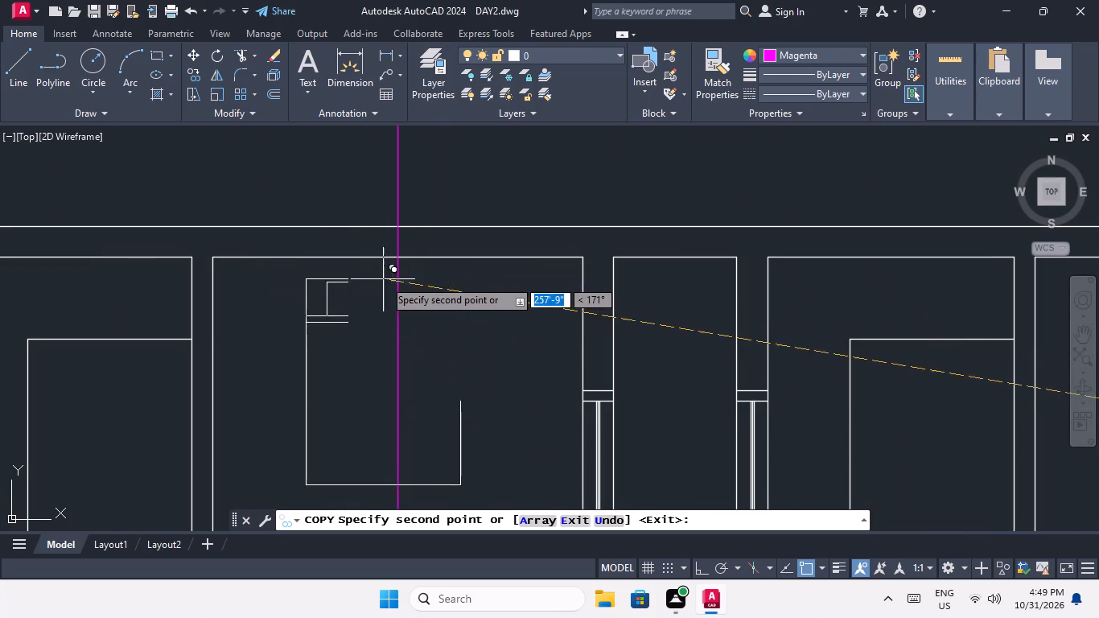
click(397, 257)
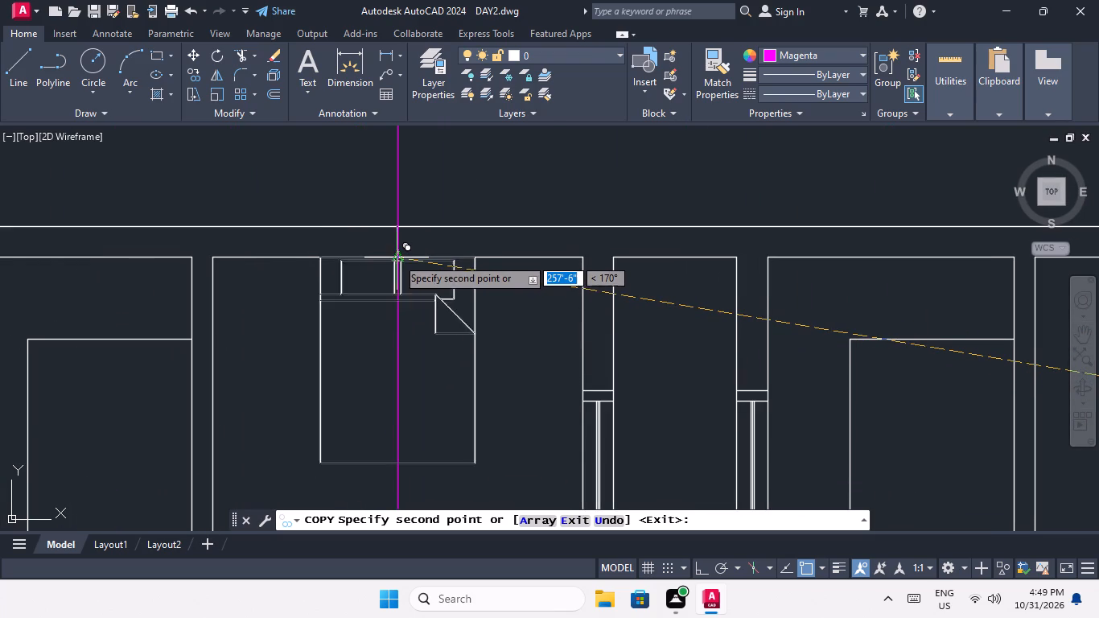
scroll(397, 257, down, 3)
scroll(590, 261, up, 3)
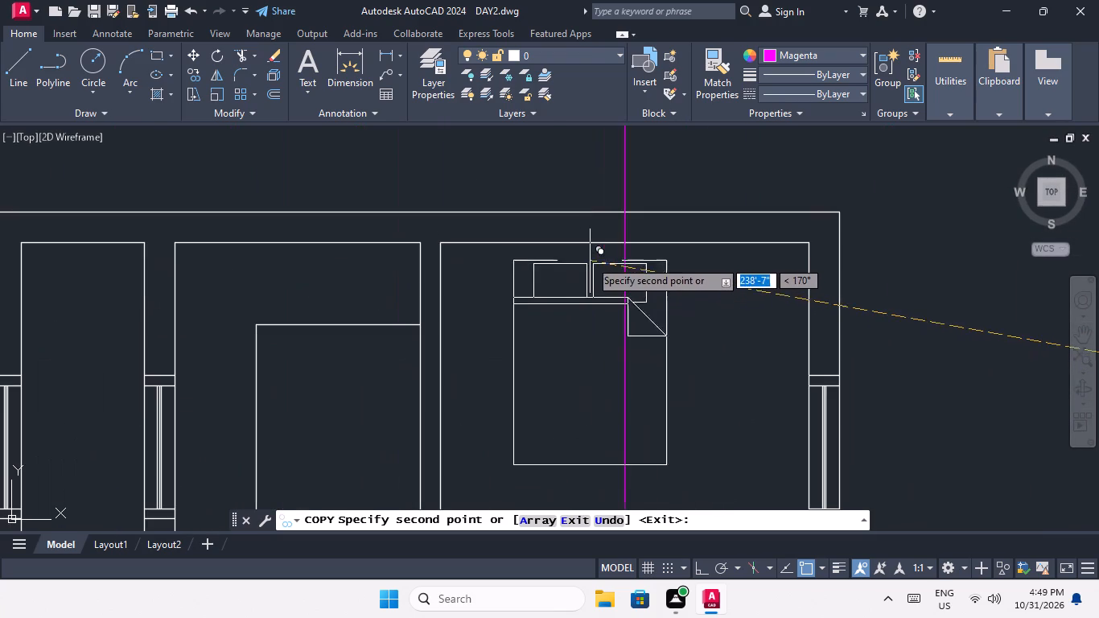
click(625, 243)
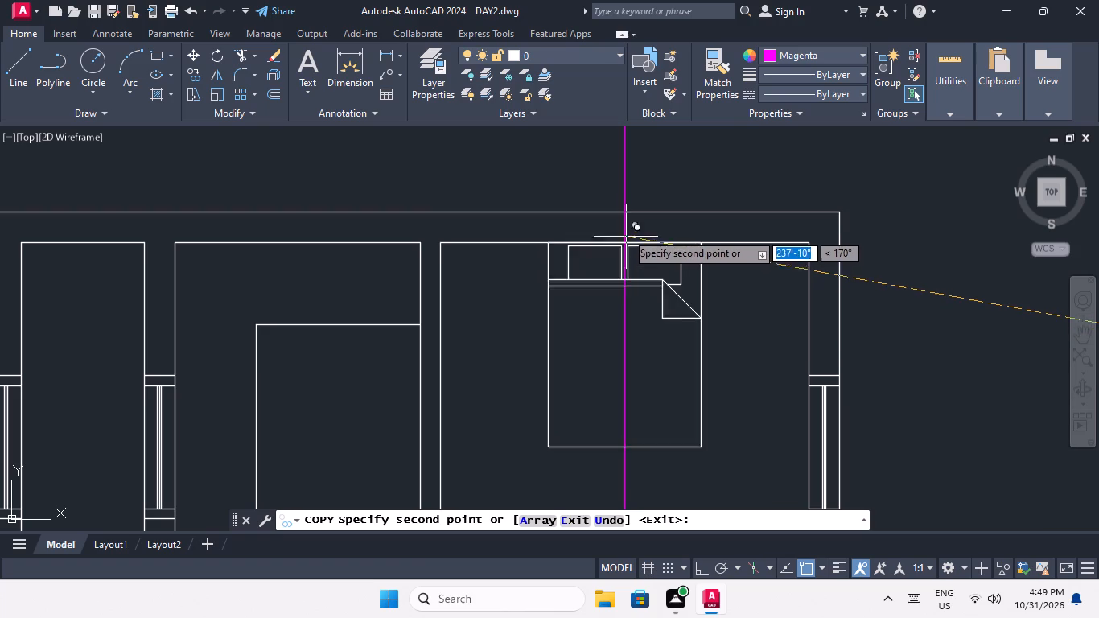
Place bed copies on both guide lines against the upper walls of the sixth building's second-row bedrooms.
scroll(626, 225, down, 4)
scroll(495, 377, up, 3)
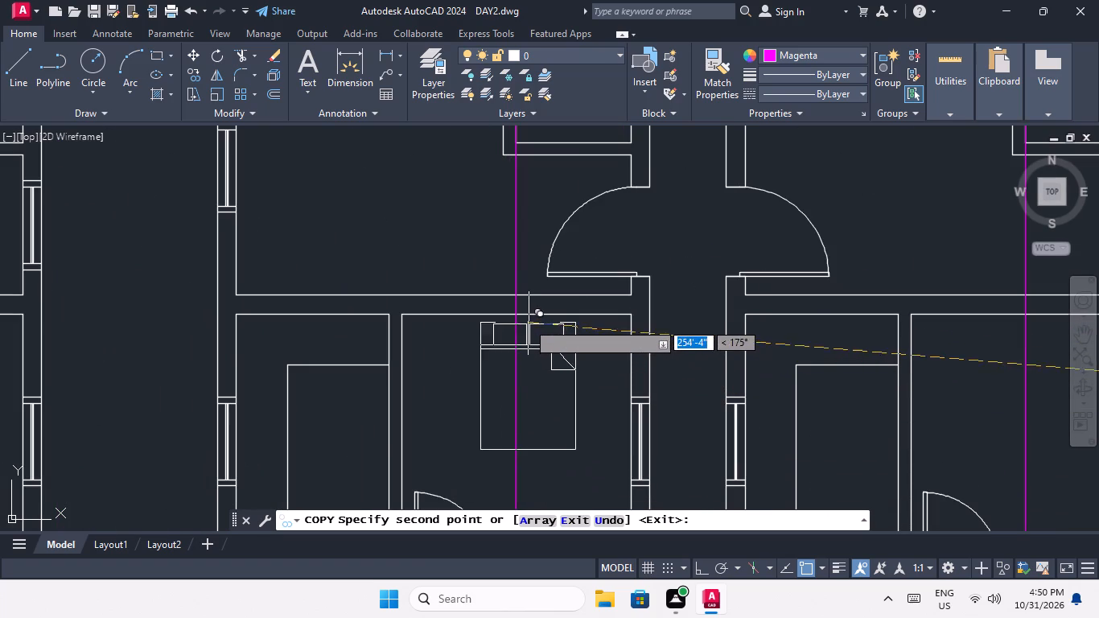
click(515, 316)
scroll(521, 299, down, 3)
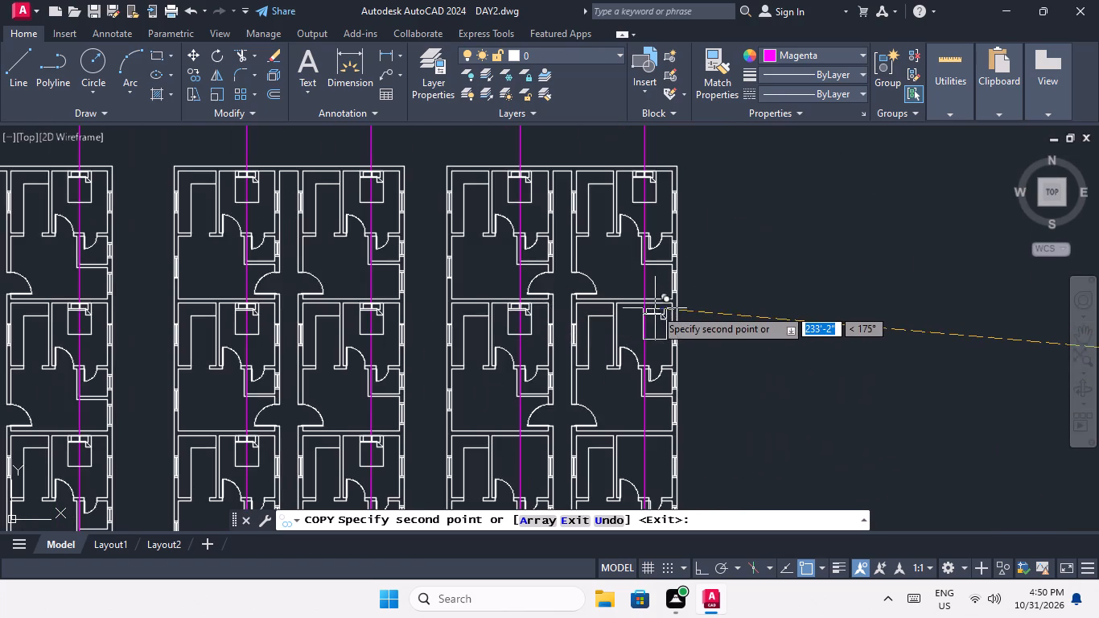
scroll(655, 308, up, 3)
click(610, 286)
Place bed copies on both guide lines against the upper walls of the sixth building's third-row bedrooms.
scroll(611, 273, down, 4)
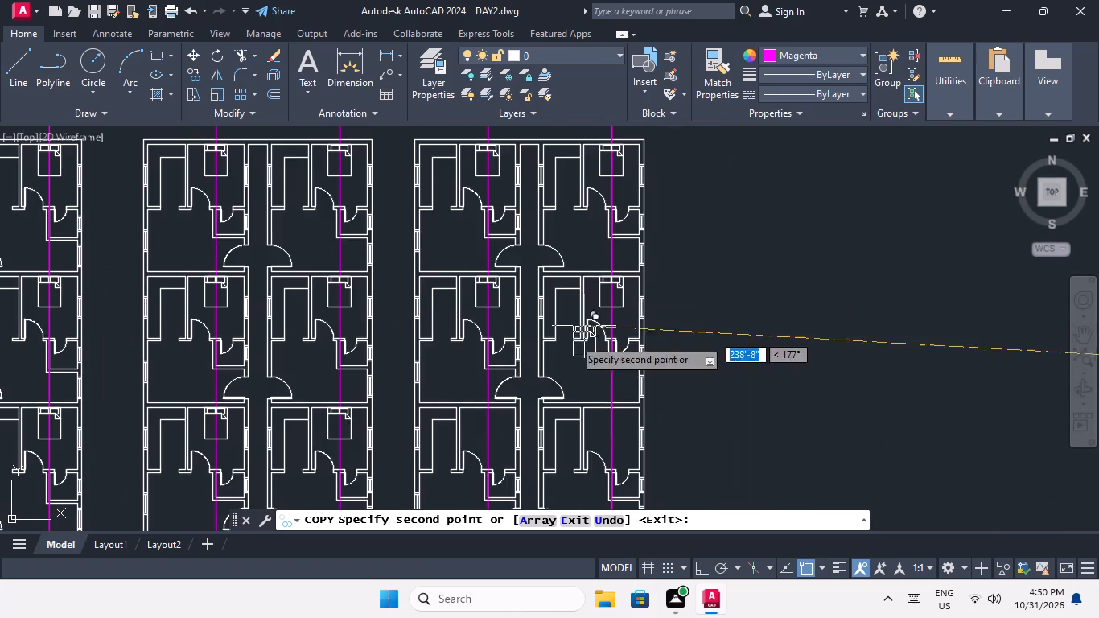
middle_drag(519, 346, 505, 253)
scroll(468, 327, up, 4)
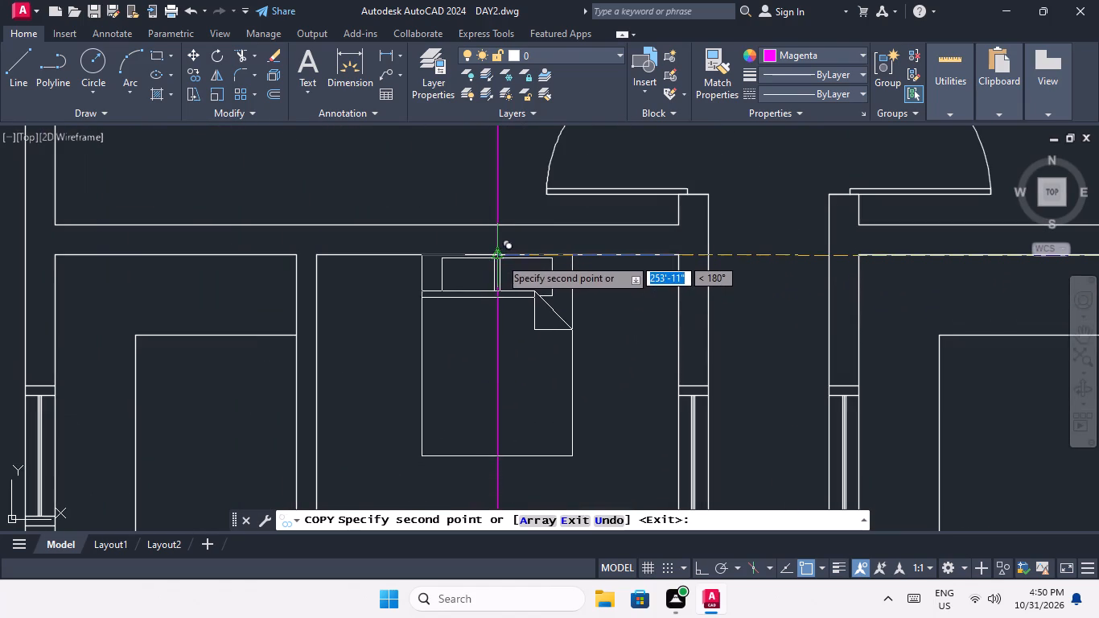
click(500, 256)
scroll(500, 256, down, 4)
scroll(635, 257, up, 4)
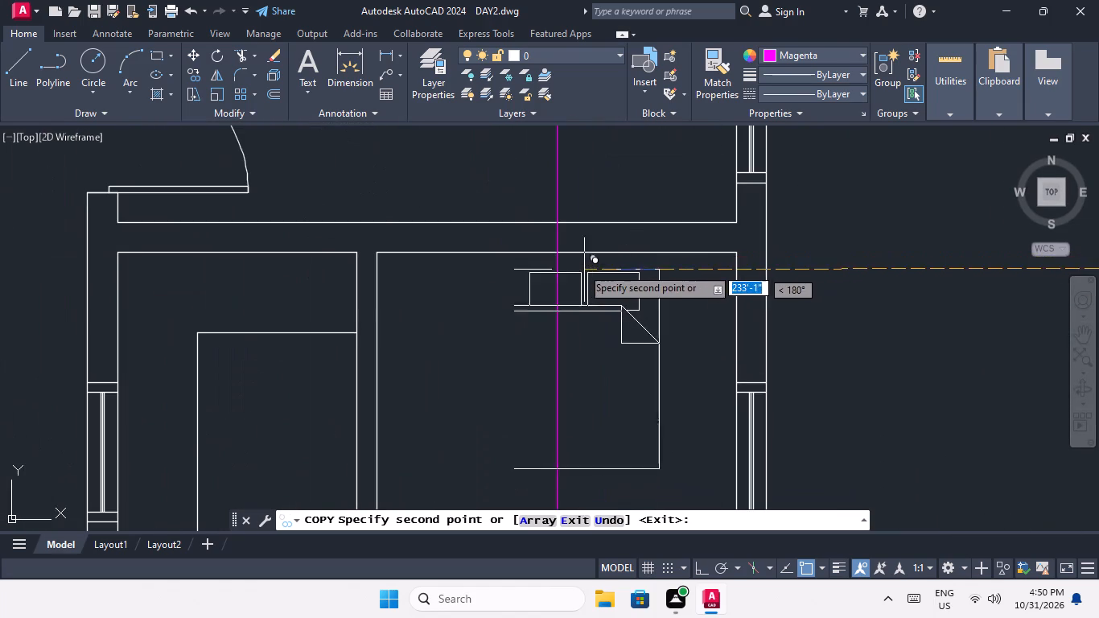
click(558, 252)
Place bed copies at the lower ends of the guide lines in the sixth building's bottom-row bedrooms and finish copying.
scroll(564, 230, down, 5)
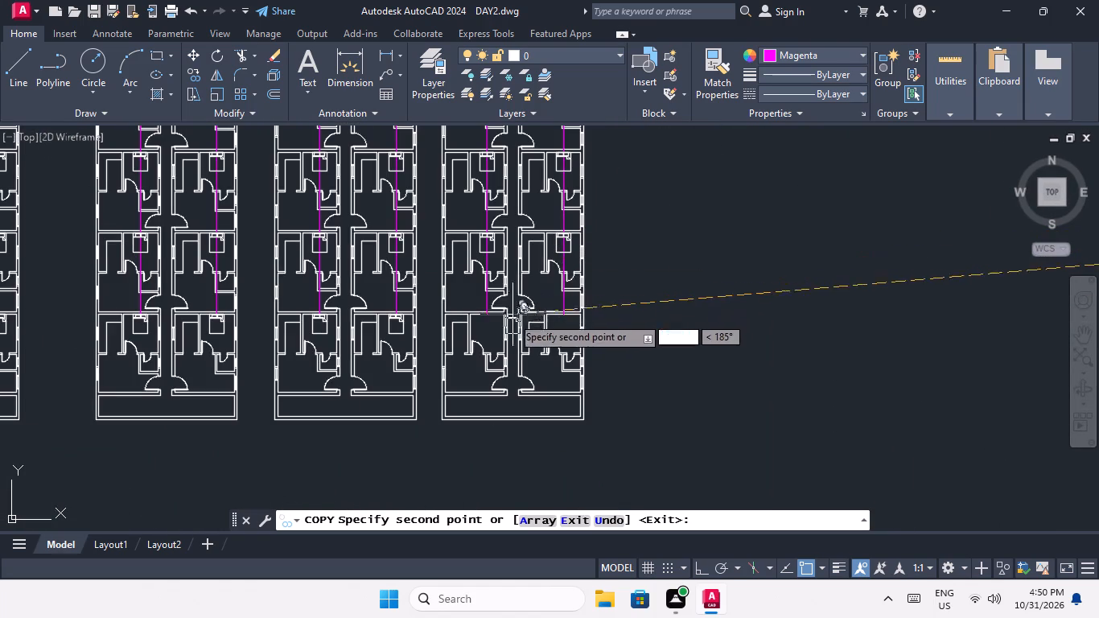
scroll(489, 328, up, 4)
click(465, 238)
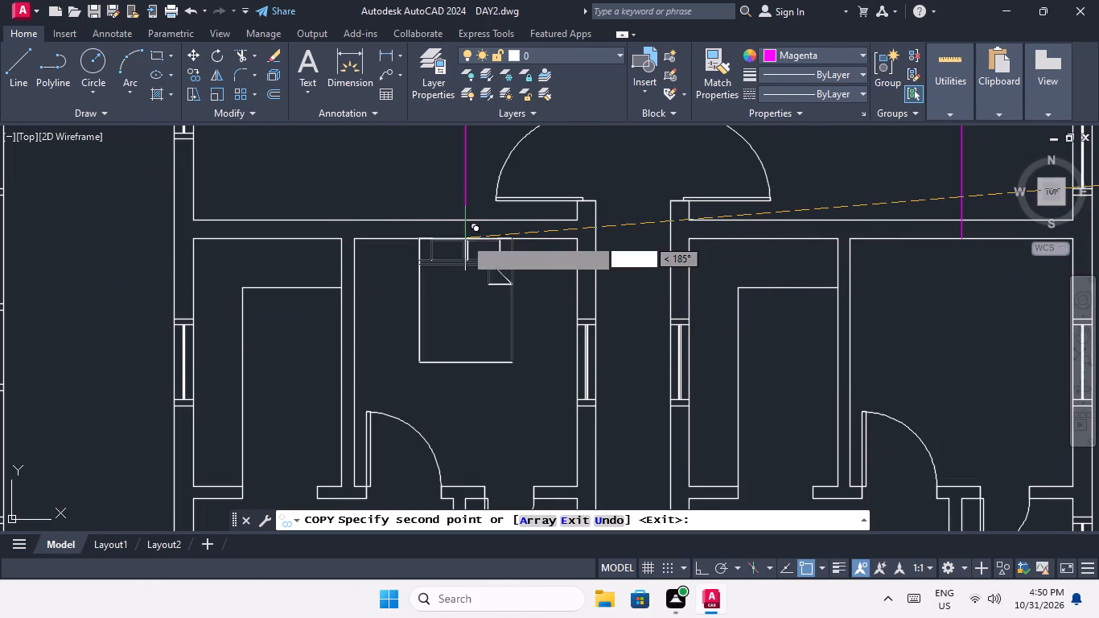
scroll(465, 237, down, 2)
scroll(676, 237, up, 4)
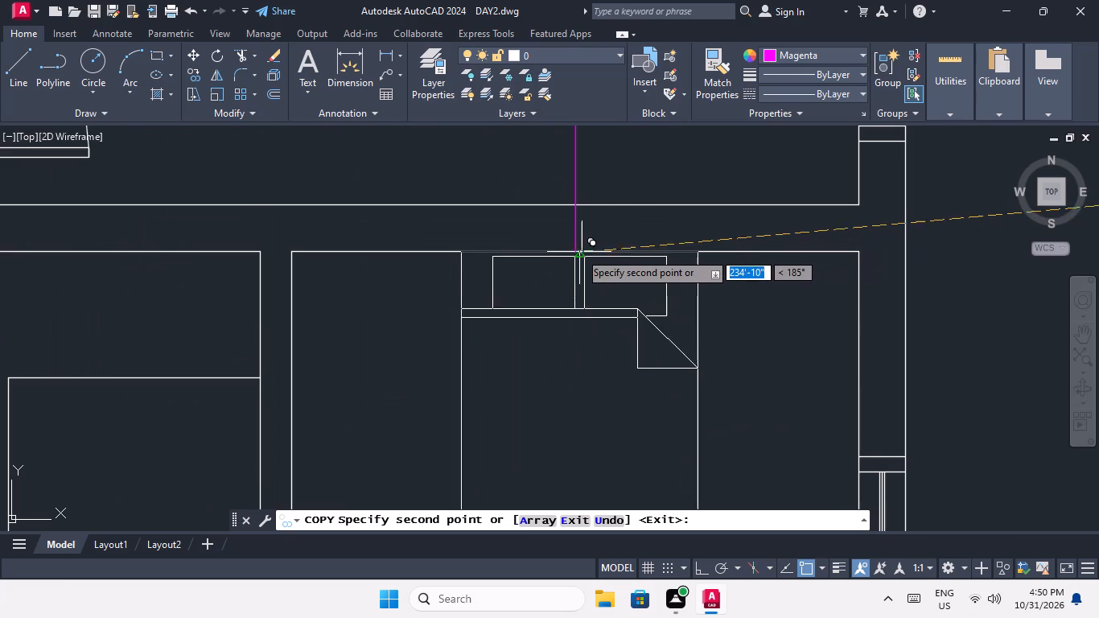
click(573, 251)
scroll(581, 241, down, 4)
middle_drag(609, 292, 609, 254)
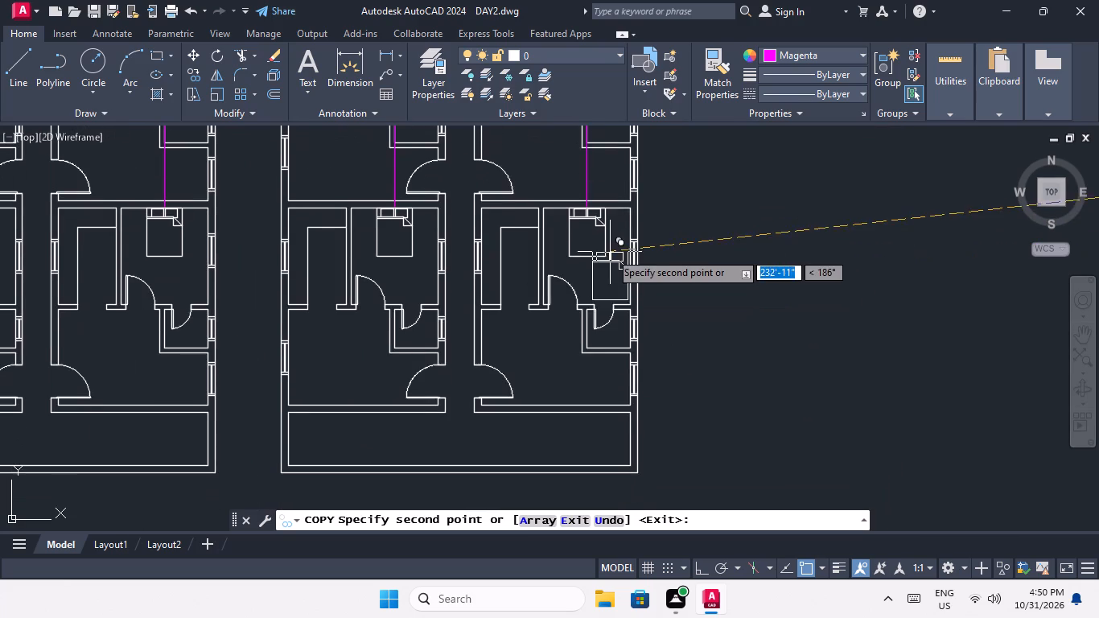
scroll(610, 252, down, 2)
middle_drag(481, 398, 481, 486)
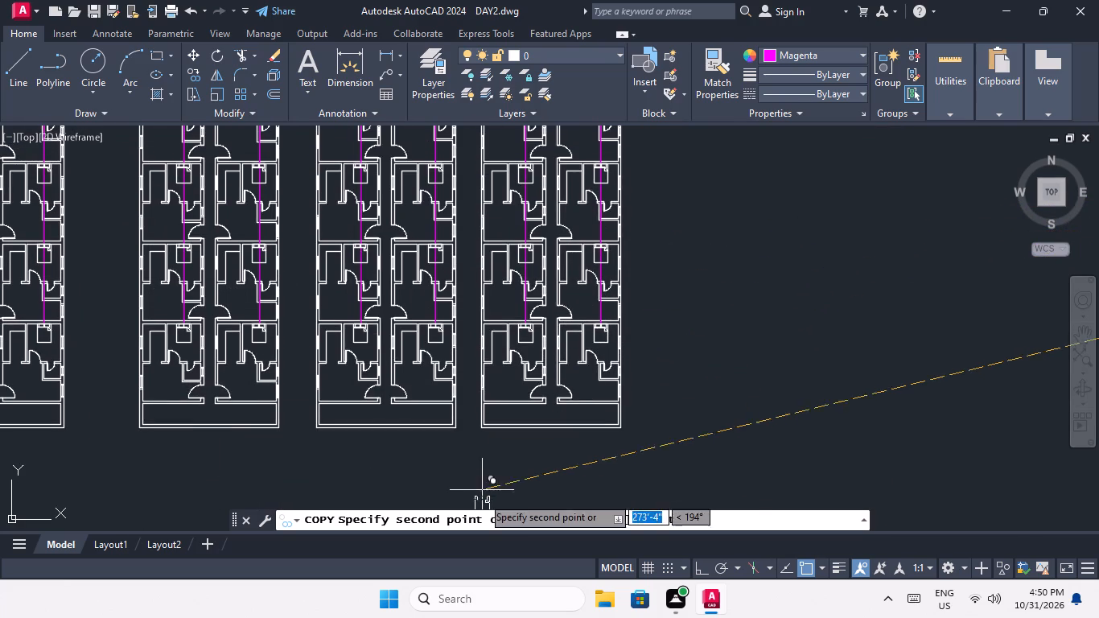
key(Escape)
key(Escape)
Erase the eight magenta vertical guide lines running through the last four buildings.
scroll(491, 415, down, 3)
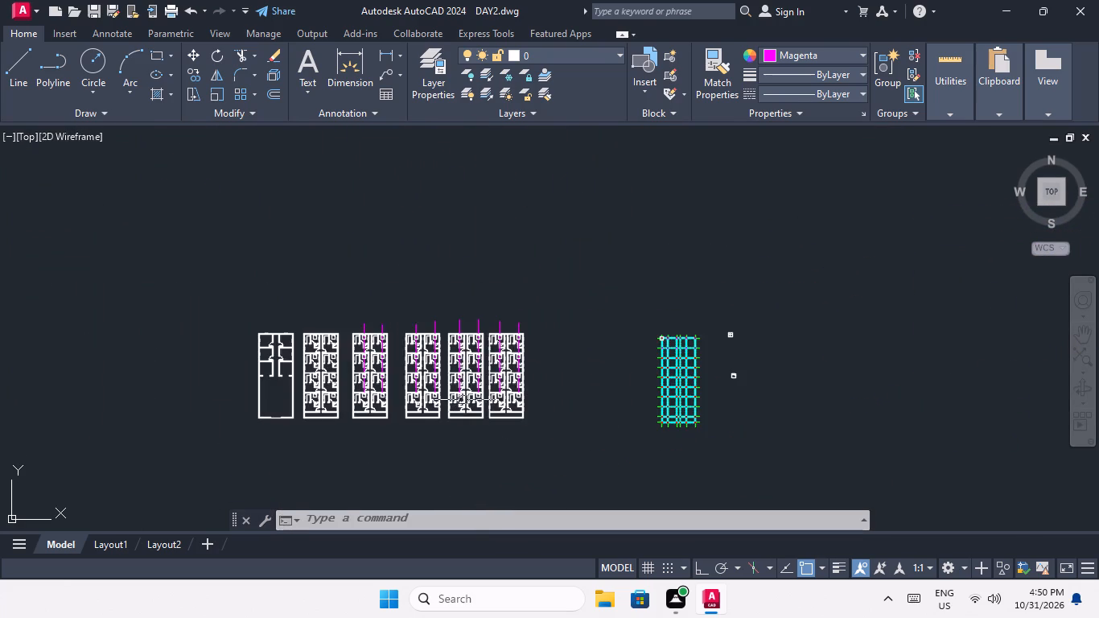
scroll(448, 311, up, 3)
drag(754, 335, 743, 341)
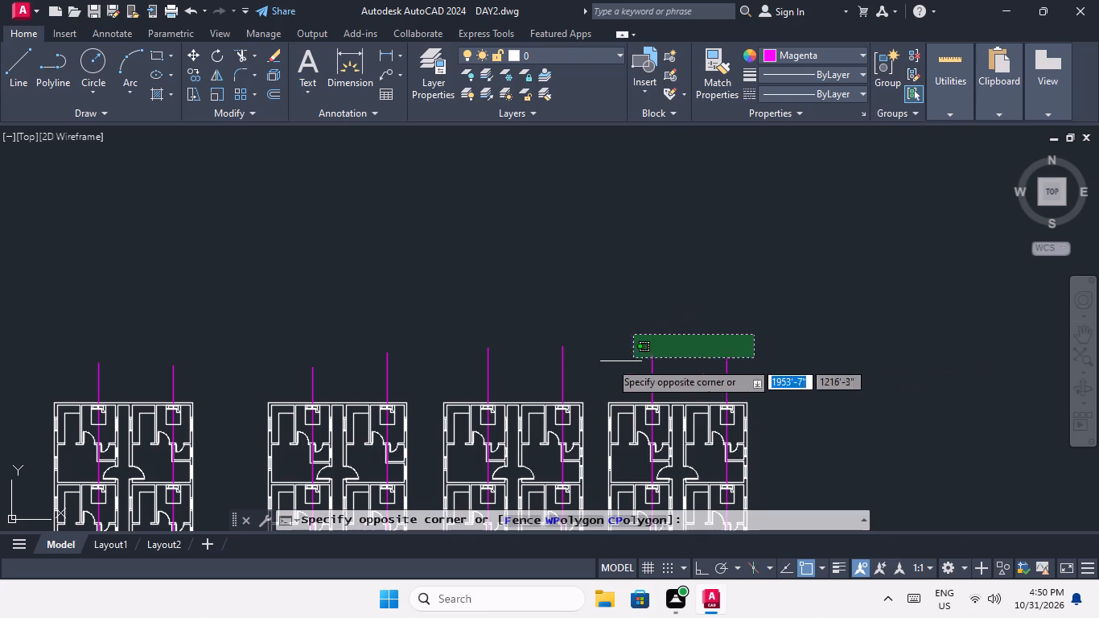
click(84, 384)
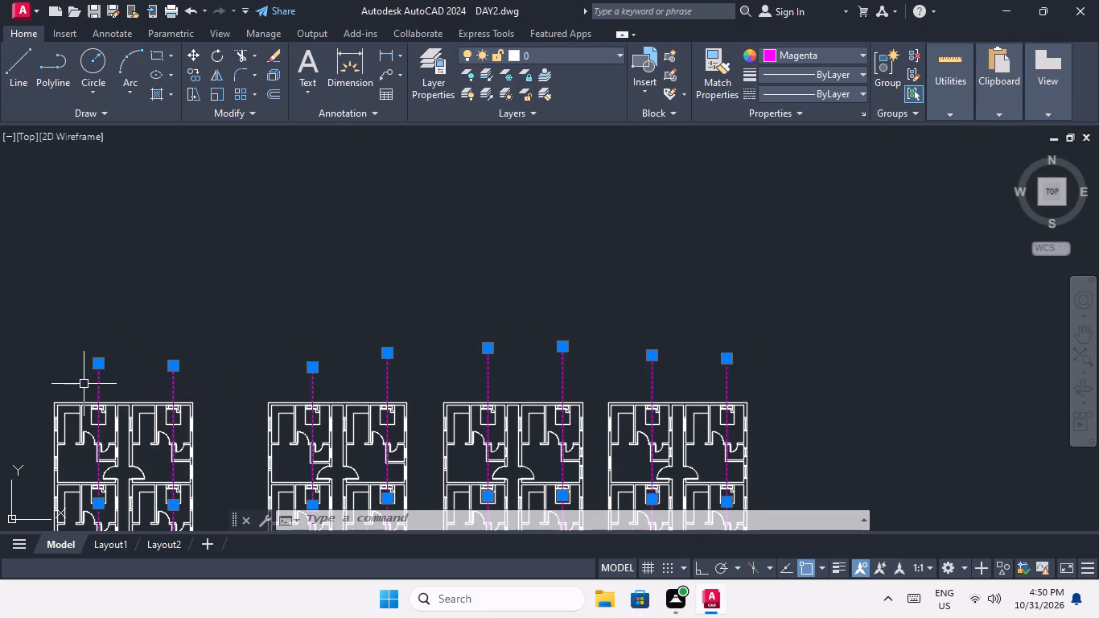
key(Delete)
Review the bed layout across the five unit buildings, including the second building's bottom-row units up close.
scroll(150, 308, down, 1)
middle_drag(251, 345, 413, 243)
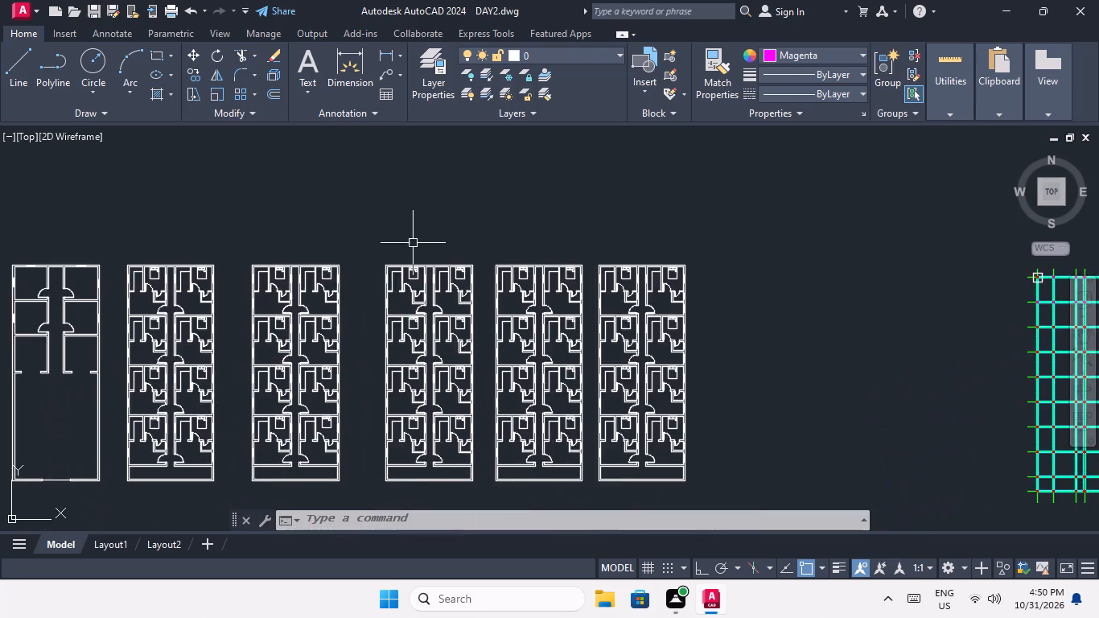
scroll(398, 259, down, 1)
scroll(400, 294, up, 2)
middle_drag(393, 297, 504, 274)
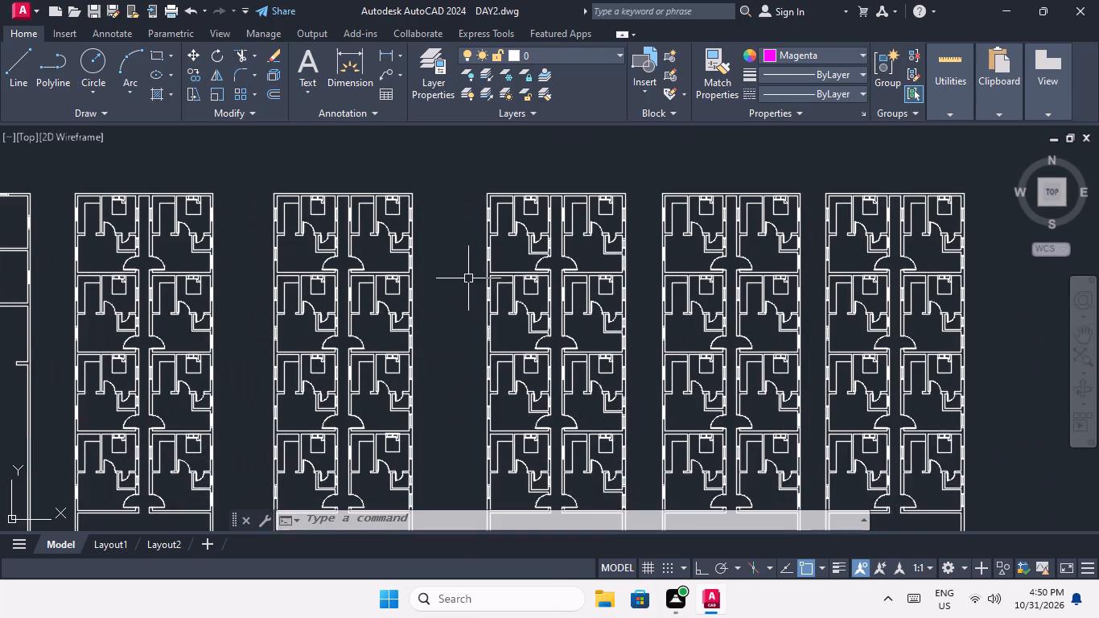
scroll(467, 278, down, 2)
scroll(331, 361, up, 3)
middle_drag(344, 374, 381, 369)
scroll(381, 369, up, 1)
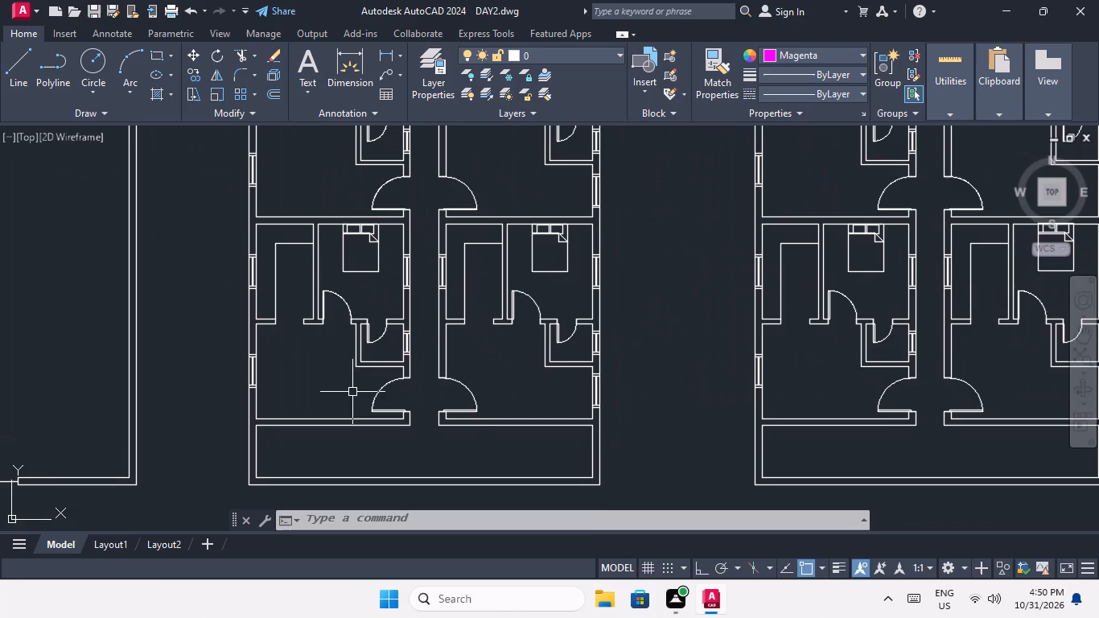
middle_drag(348, 390, 339, 443)
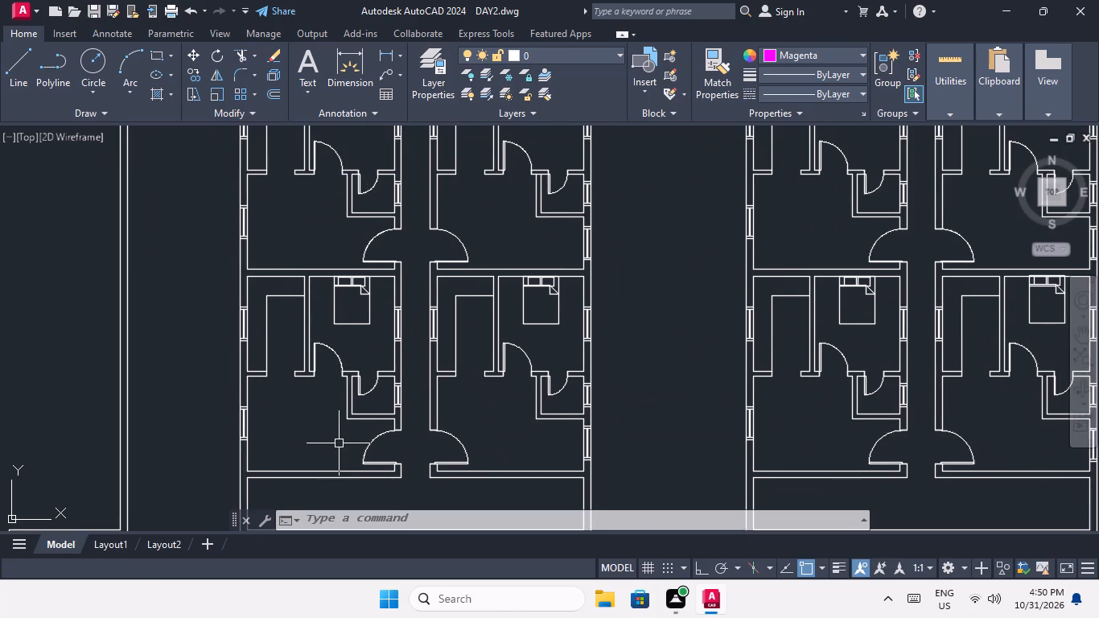
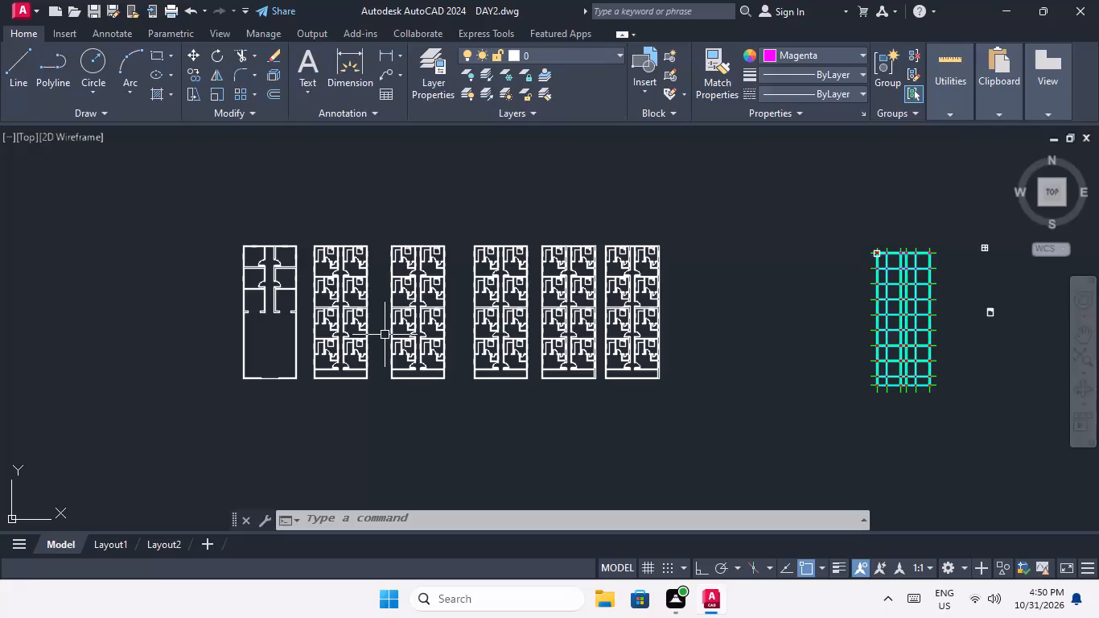
Erase the stray bed block lying east of the column grid.
scroll(1011, 311, up, 2)
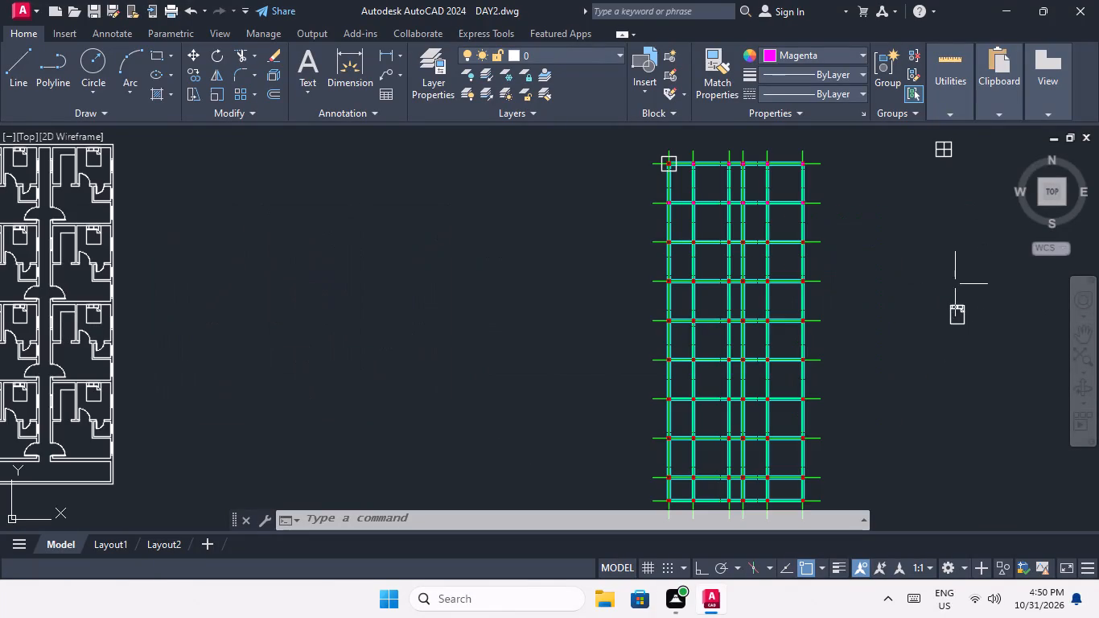
drag(994, 295, 972, 315)
click(925, 345)
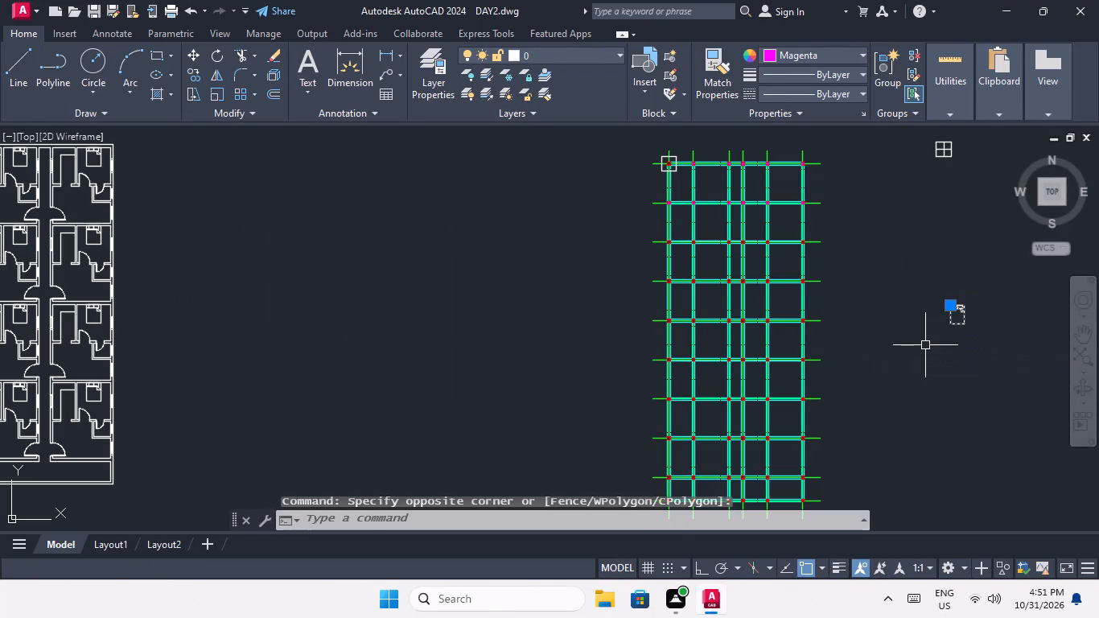
key(Delete)
Set the current object colour to ByLayer for drawing in the westernmost floor plan.
scroll(895, 361, down, 2)
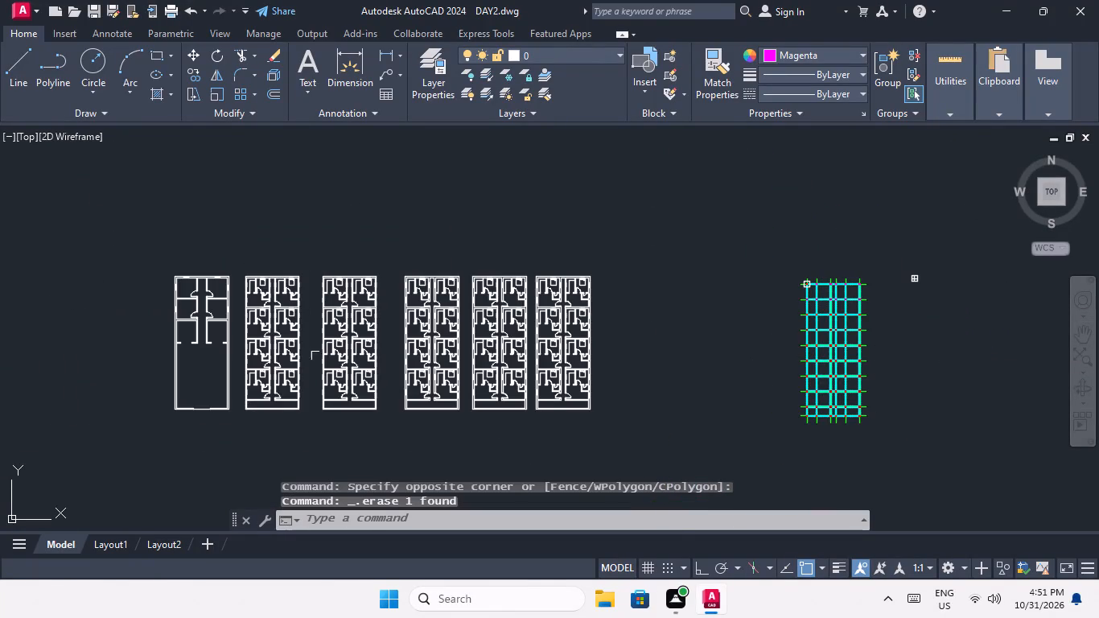
scroll(265, 340, up, 3)
middle_drag(267, 340, 423, 332)
scroll(408, 328, down, 1)
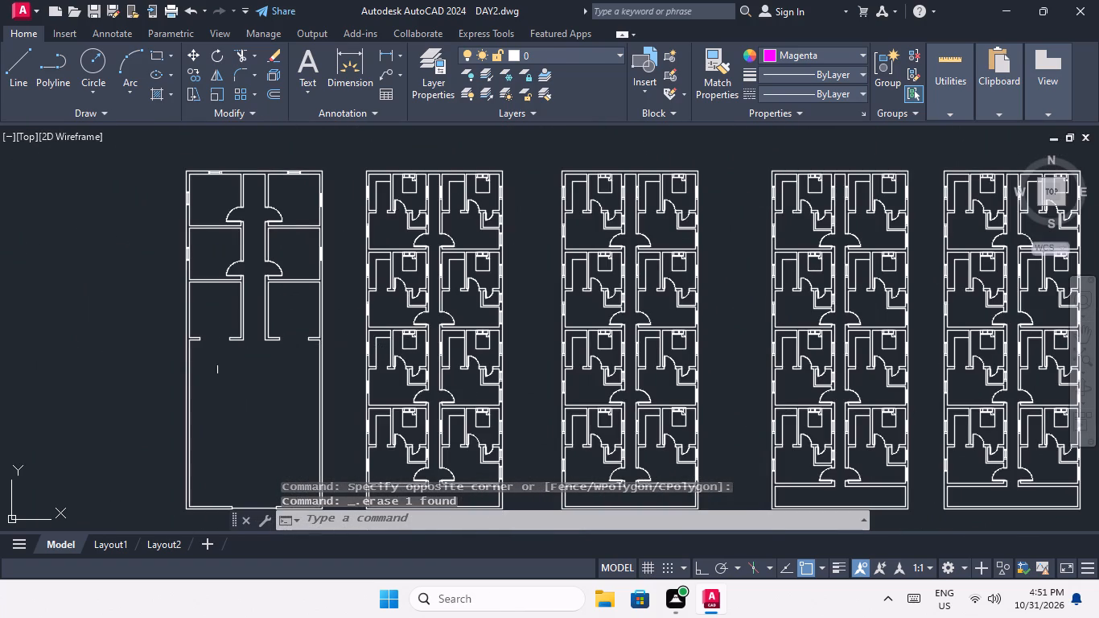
scroll(216, 354, up, 3)
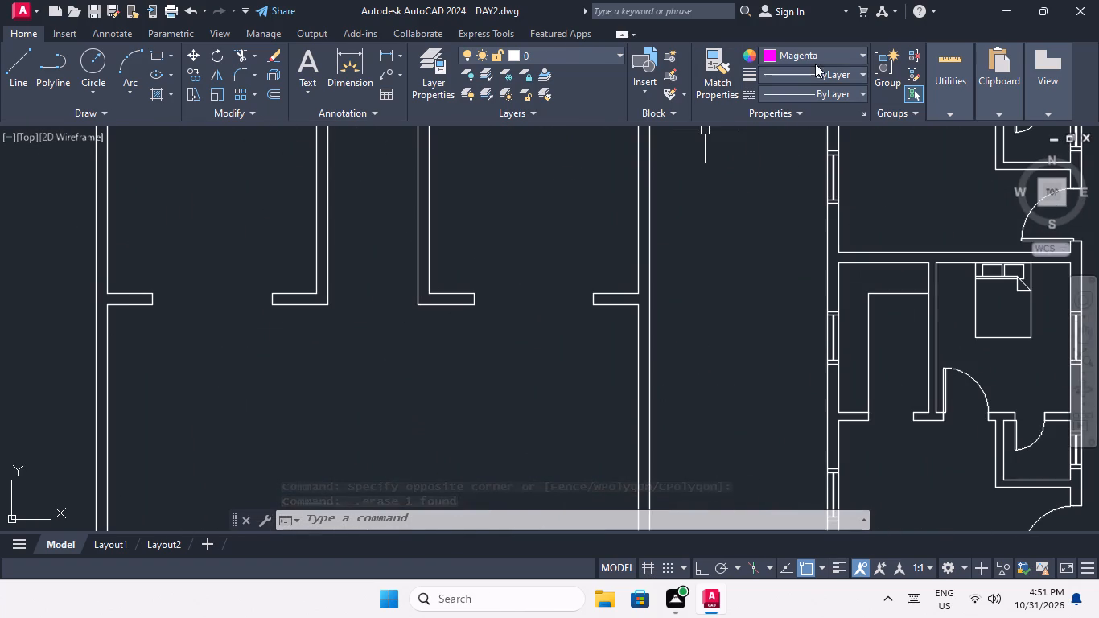
click(816, 53)
click(793, 73)
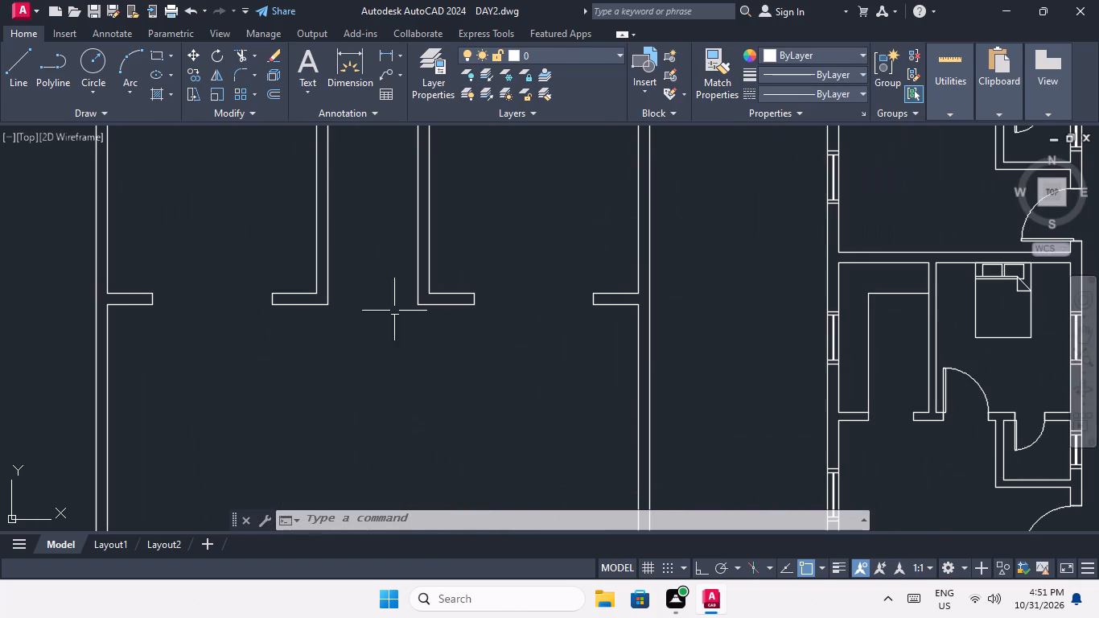
With Ortho on, draw a line between the jamb midpoints across the opening in the westernmost plan's lower-left room.
key(l)
key(space)
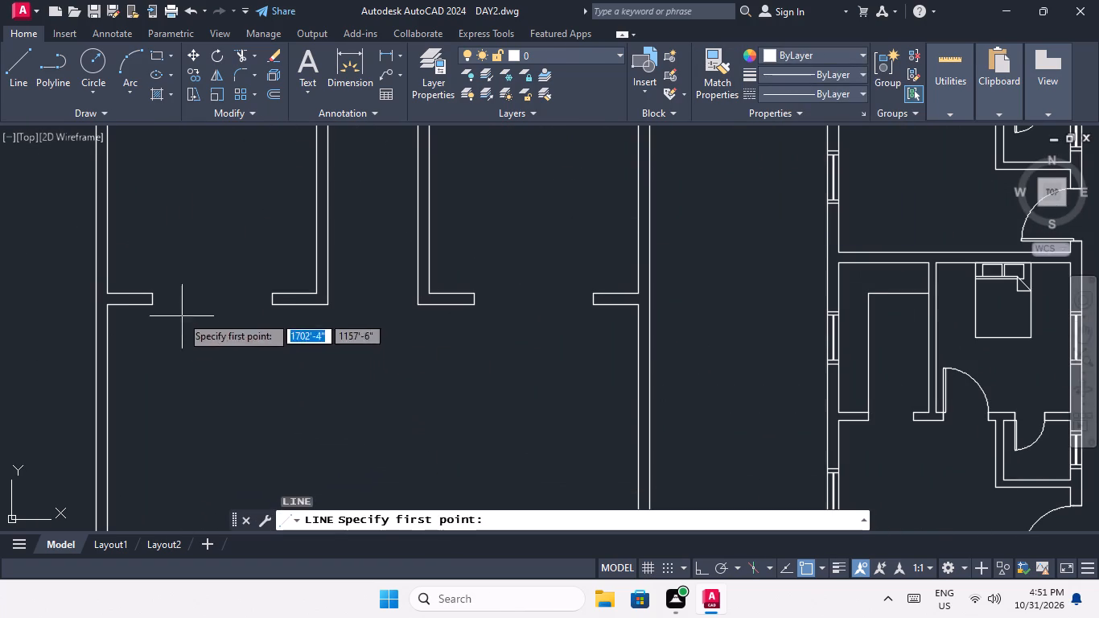
scroll(140, 295, up, 4)
click(216, 319)
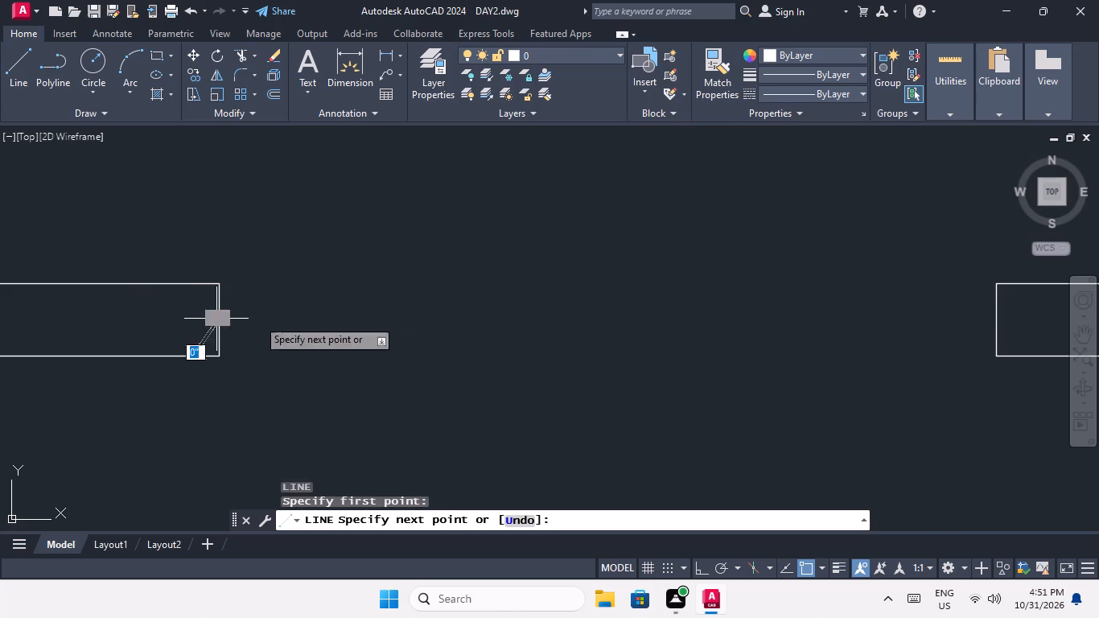
middle_drag(681, 377, 460, 374)
click(701, 573)
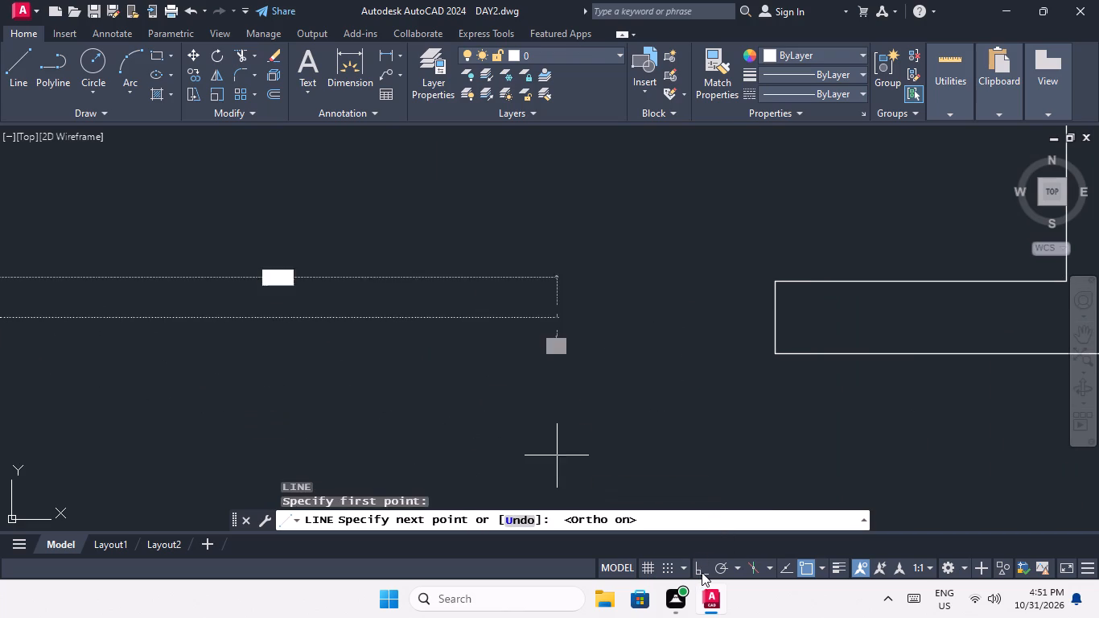
click(776, 317)
key(space)
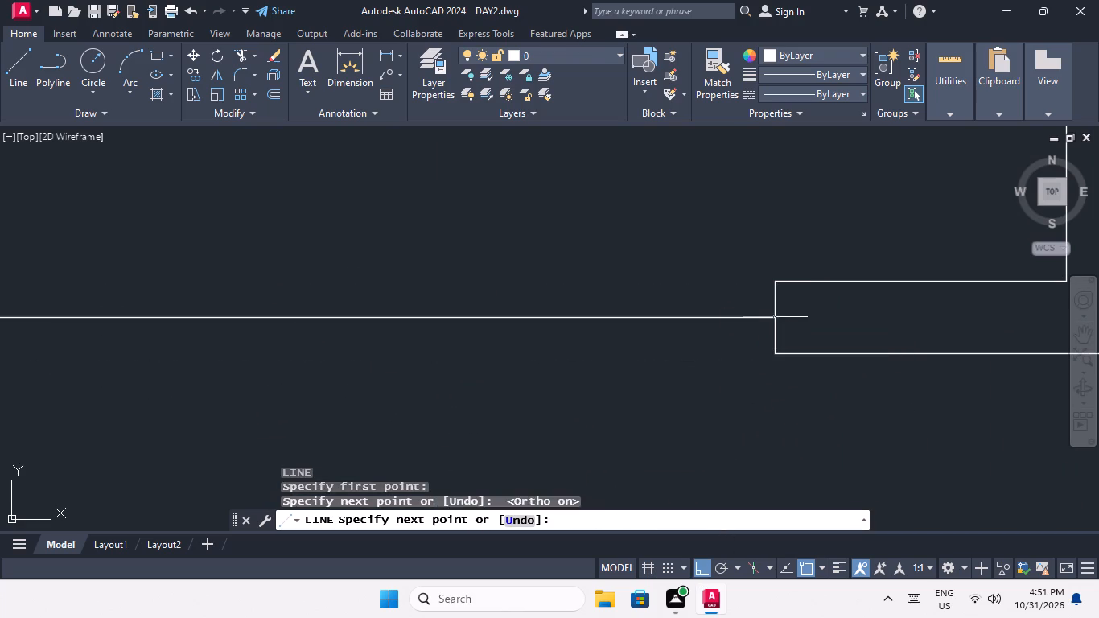
Draw a matching line between the jamb midpoints across the opening in the same plan's lower-right room.
scroll(570, 327, down, 3)
middle_drag(577, 336, 261, 295)
key(space)
scroll(642, 286, up, 2)
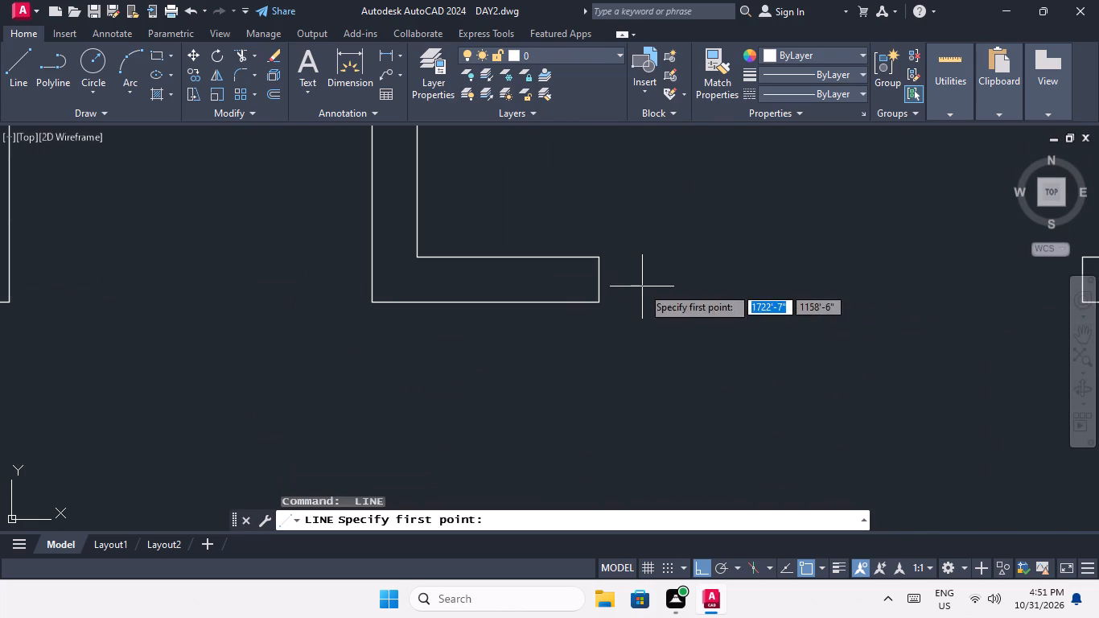
click(599, 281)
scroll(744, 270, down, 2)
middle_drag(709, 270, 440, 296)
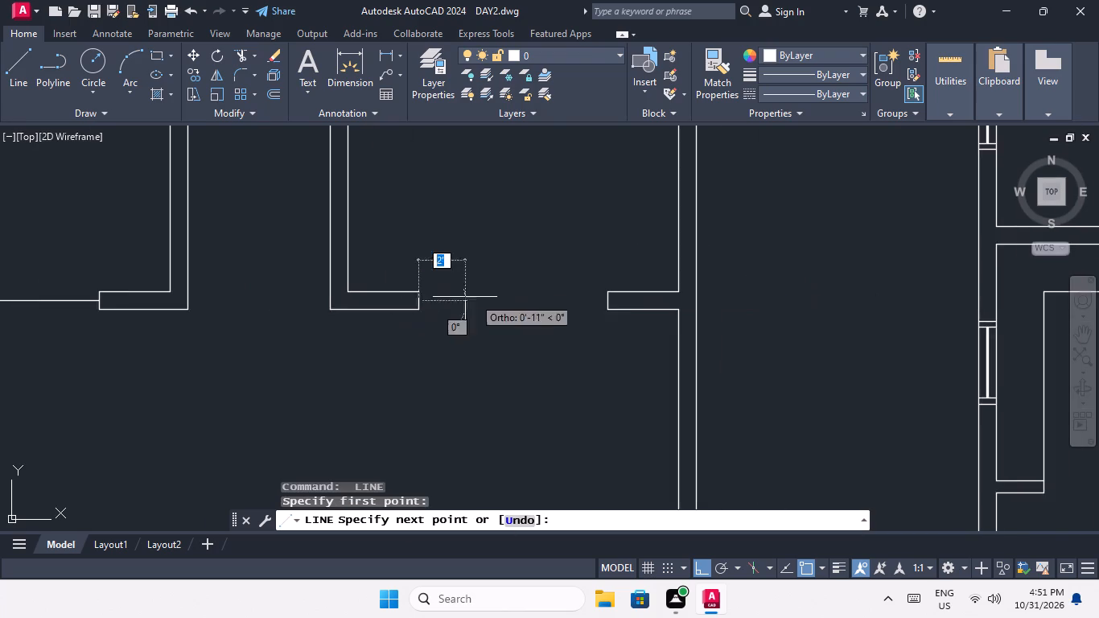
scroll(637, 321, up, 3)
click(514, 235)
key(space)
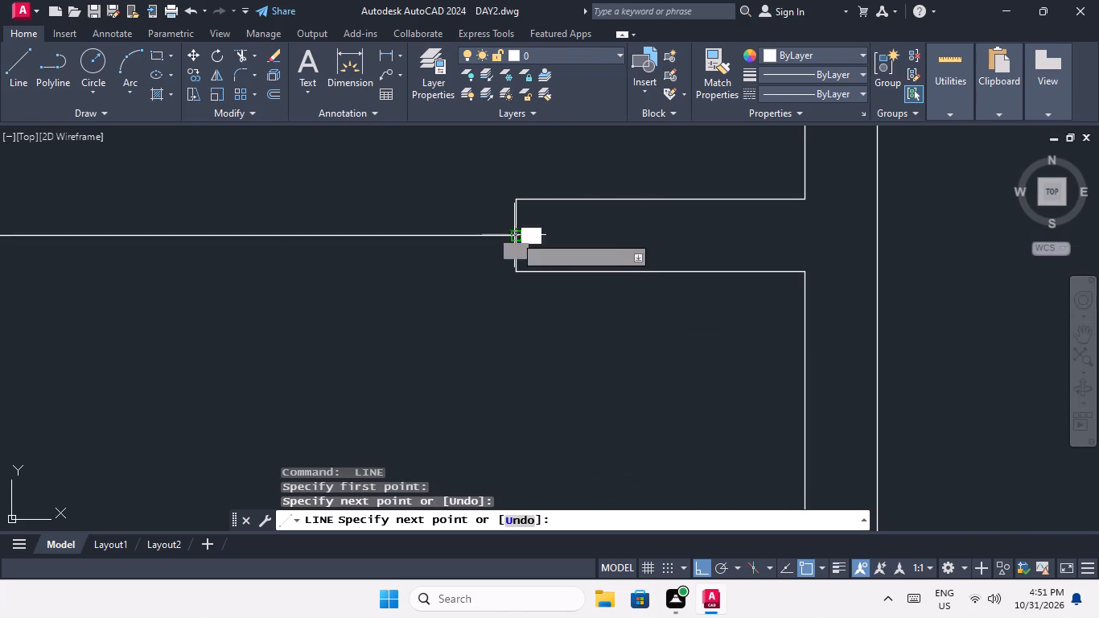
Offset the inner east wall line of the second plan's bottom strip 3' inward to the west.
scroll(475, 304, down, 5)
middle_drag(463, 333, 531, 238)
scroll(508, 265, down, 2)
middle_drag(488, 298, 395, 380)
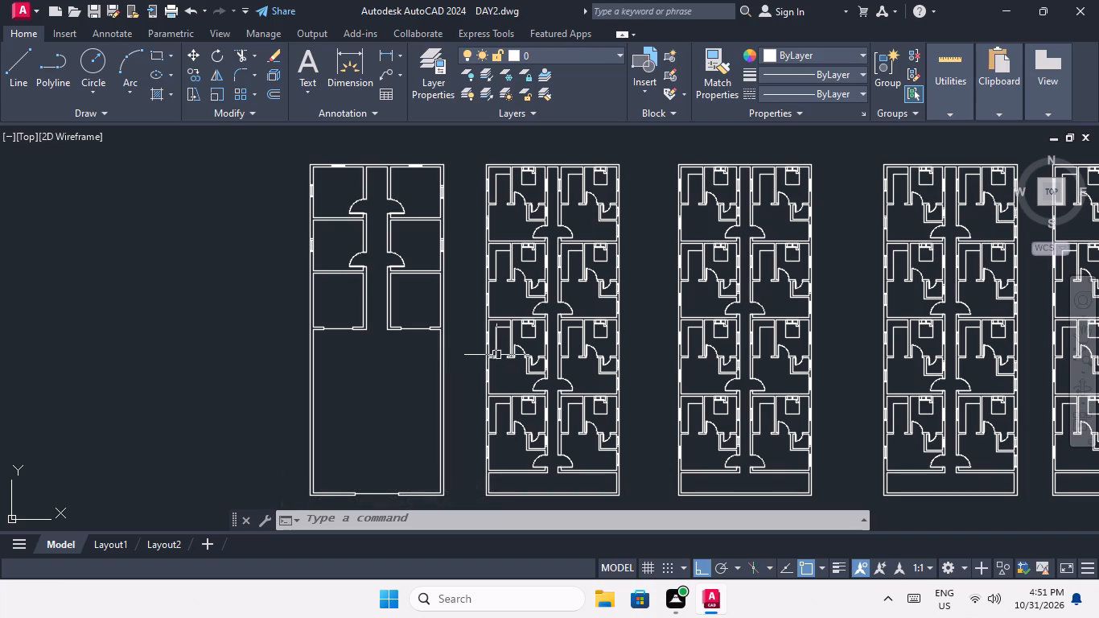
middle_drag(537, 349, 389, 348)
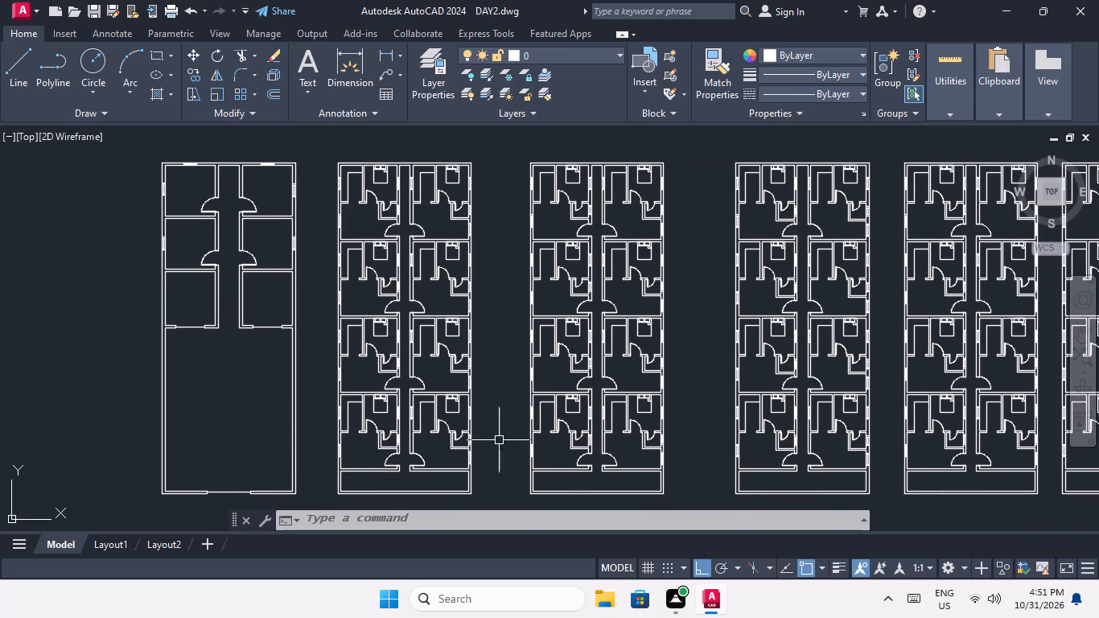
middle_drag(486, 426, 445, 198)
scroll(404, 266, up, 3)
middle_drag(511, 257, 484, 328)
scroll(471, 299, up, 3)
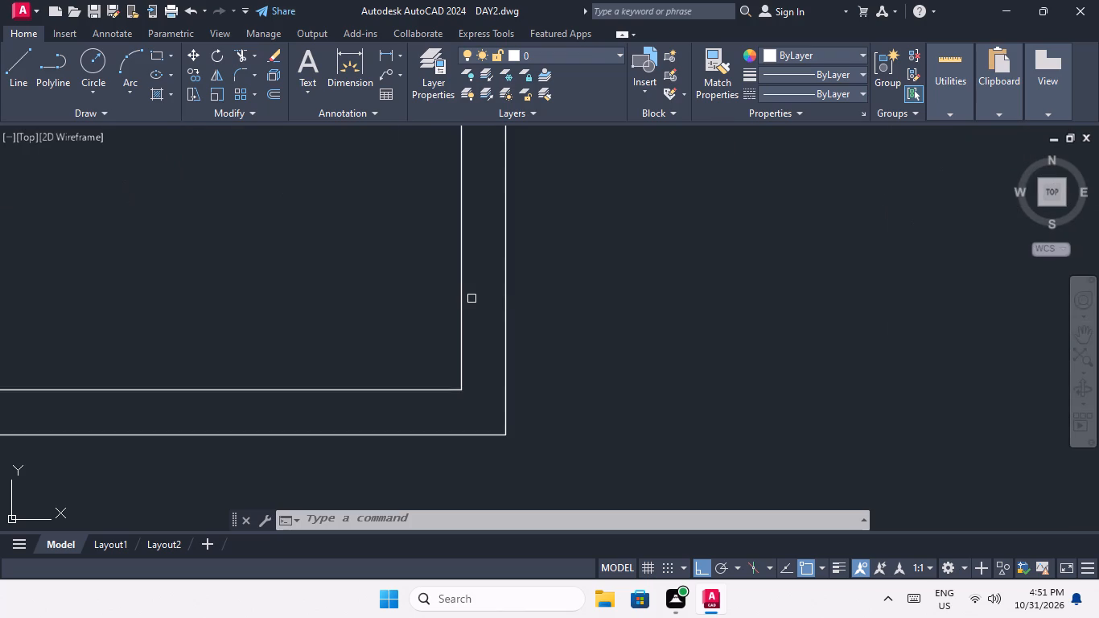
scroll(471, 299, down, 1)
middle_drag(471, 299, 467, 387)
middle_drag(562, 340, 607, 321)
scroll(611, 323, down, 2)
key(Escape)
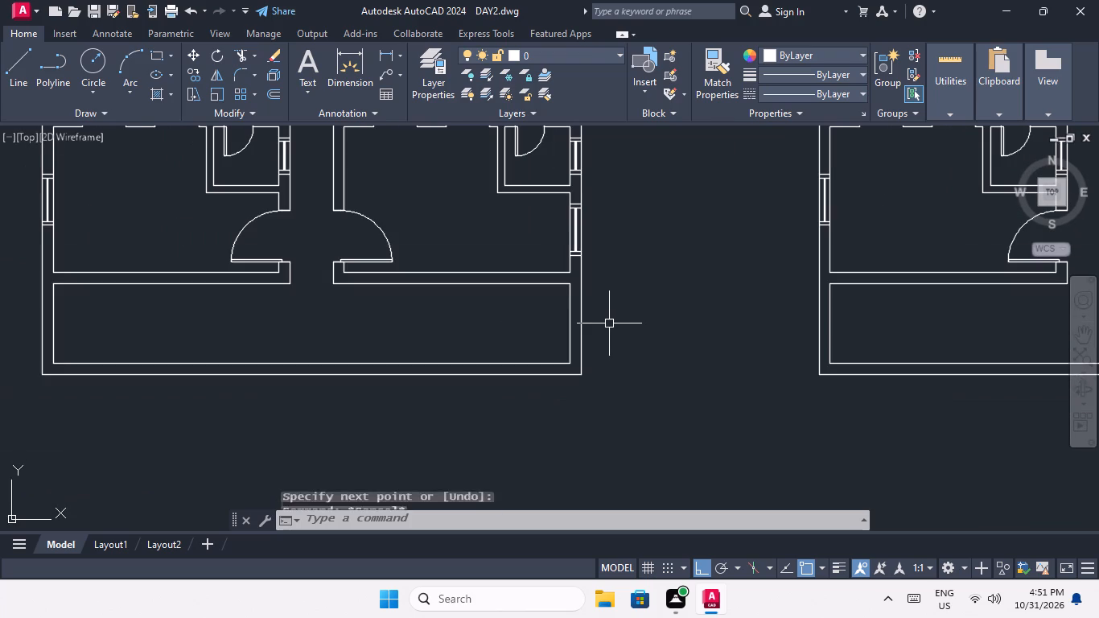
key(Escape)
key(o)
key(Return)
text(3')
key(Return)
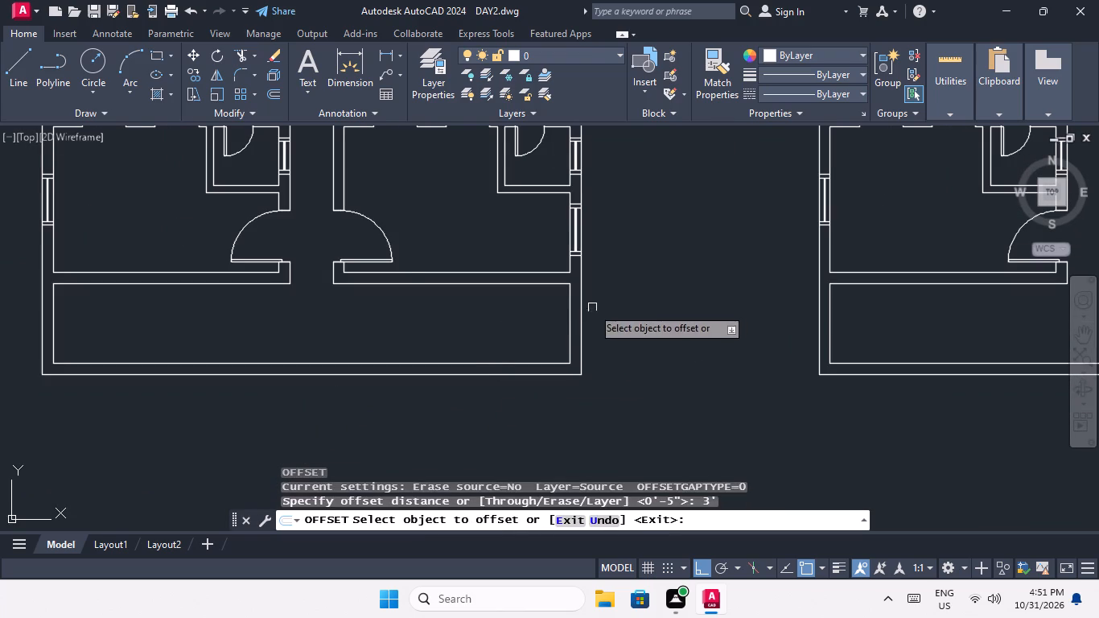
drag(569, 328, 553, 340)
click(517, 351)
Offset the inner east wall lines of the third and fourth plans' bottom strips 3' inward.
scroll(509, 302, down, 1)
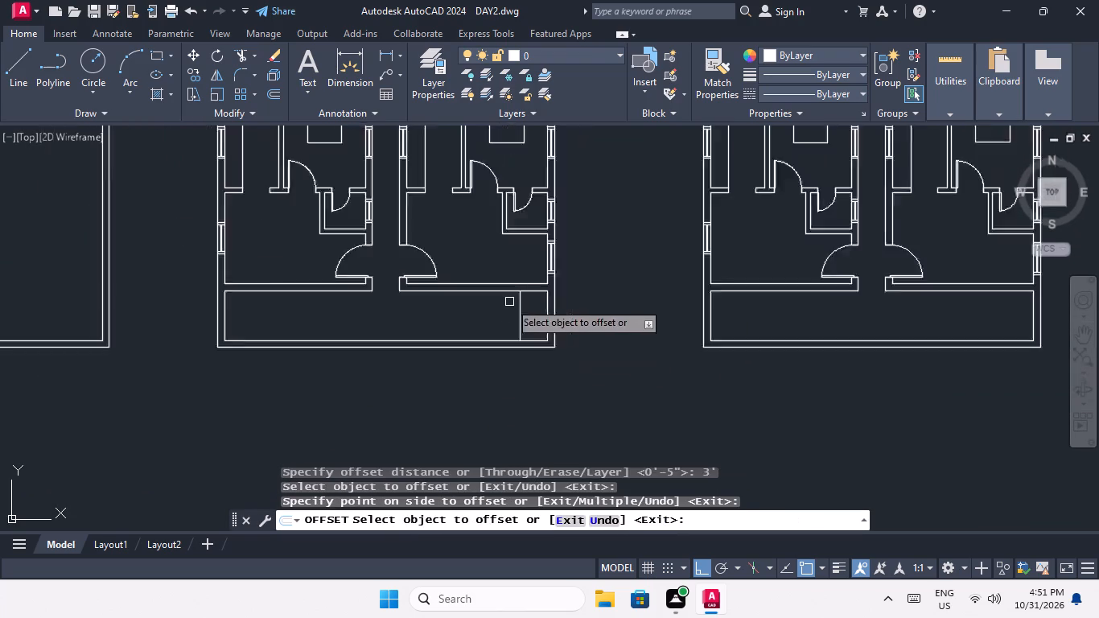
scroll(509, 302, down, 1)
middle_drag(536, 338, 196, 352)
scroll(486, 332, up, 3)
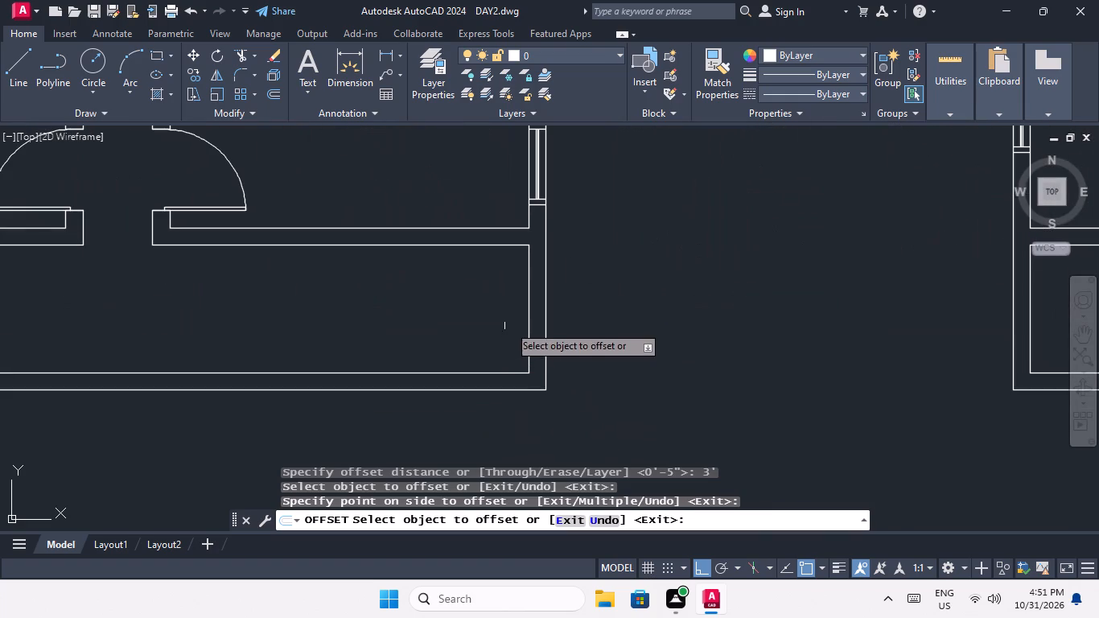
drag(527, 306, 514, 315)
click(434, 346)
scroll(444, 303, down, 4)
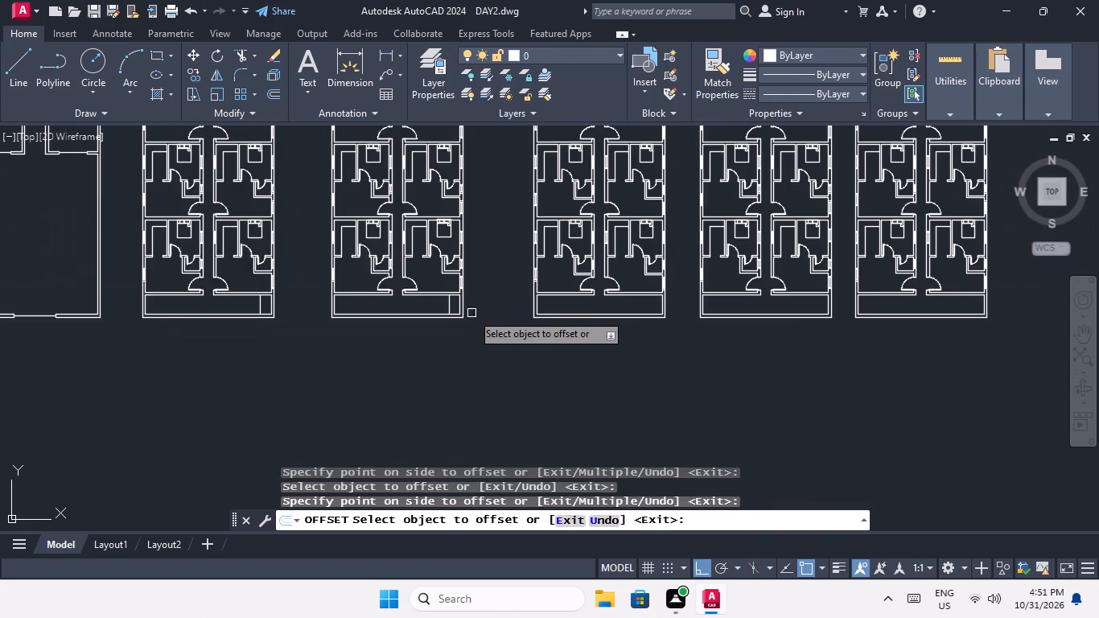
middle_drag(484, 340, 385, 332)
scroll(574, 295, up, 4)
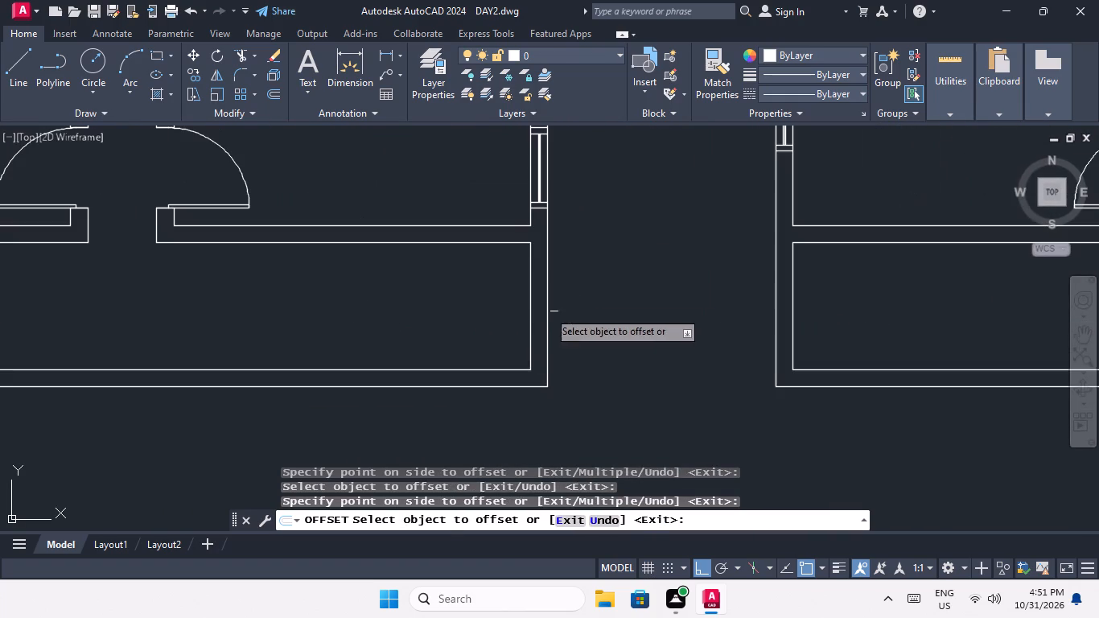
drag(530, 312, 505, 336)
click(501, 336)
Offset the inner east wall lines of the fifth and sixth plans' bottom strips 3' inward and end the Offset command.
scroll(515, 299, down, 3)
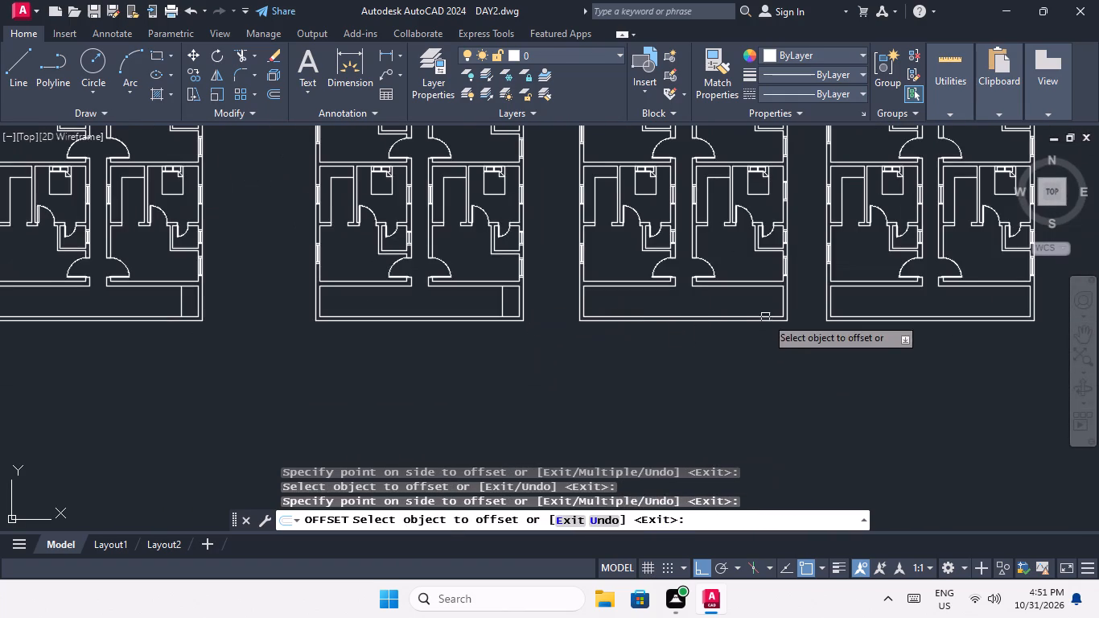
middle_drag(777, 318, 533, 333)
scroll(546, 323, up, 3)
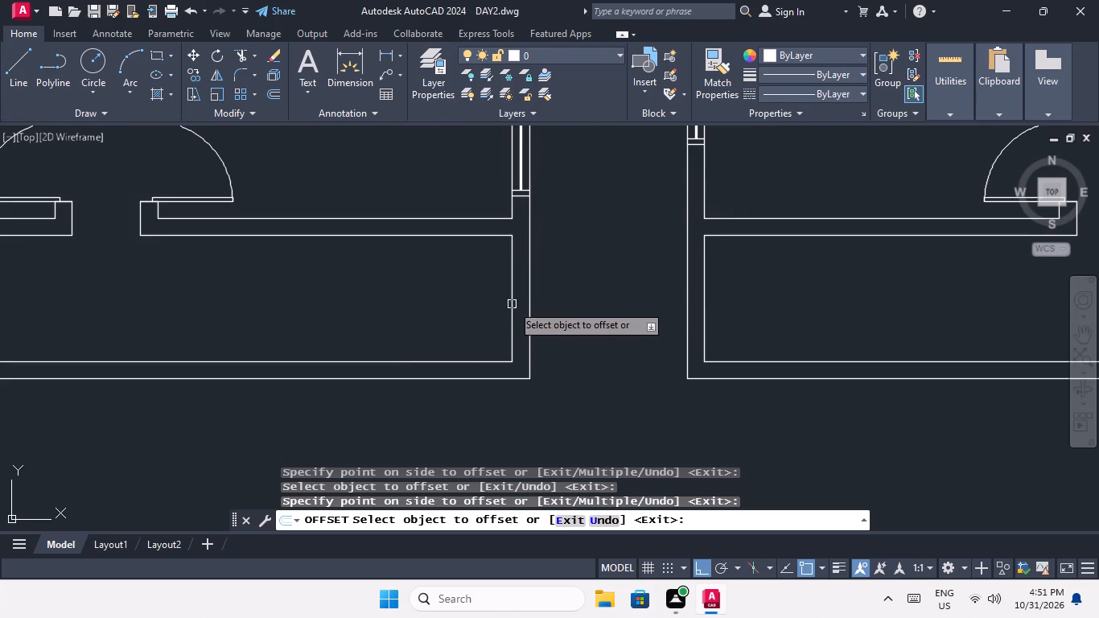
drag(512, 304, 497, 310)
click(416, 314)
scroll(434, 303, down, 3)
scroll(702, 310, up, 3)
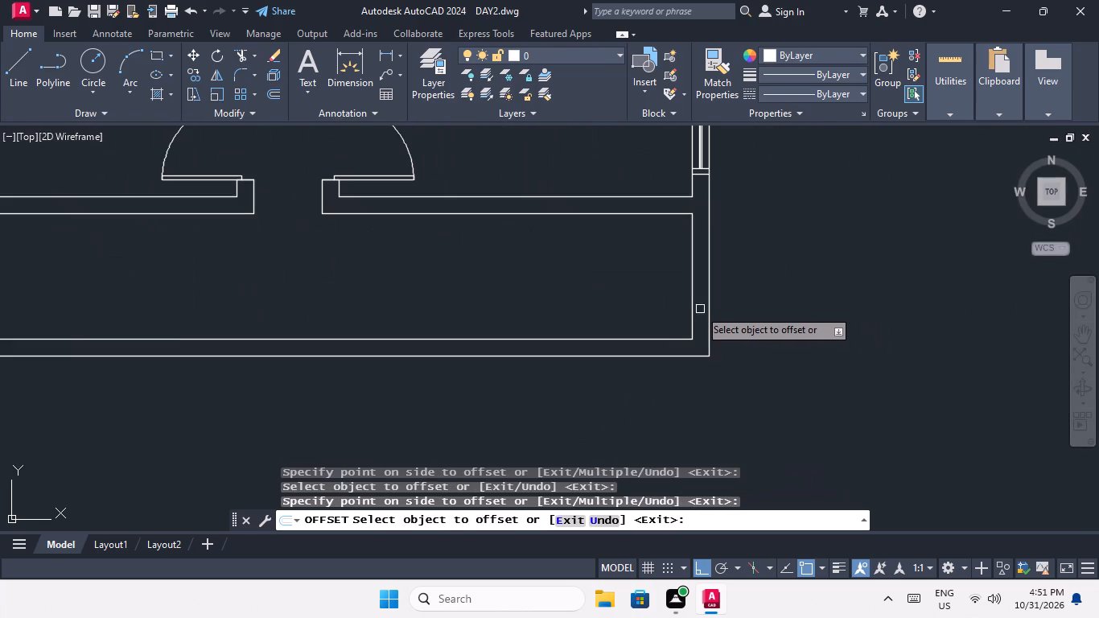
drag(692, 286, 672, 296)
click(607, 318)
scroll(620, 290, down, 3)
middle_drag(585, 360, 735, 352)
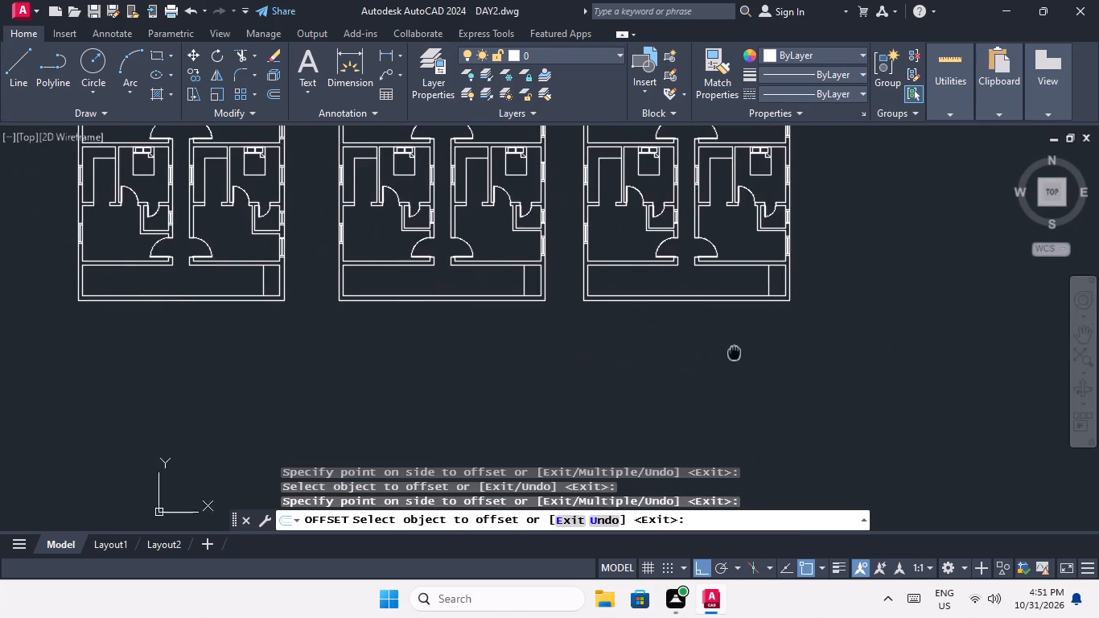
middle_drag(735, 352, 735, 352)
scroll(667, 364, down, 1)
middle_drag(615, 389, 762, 369)
scroll(615, 389, down, 1)
key(Escape)
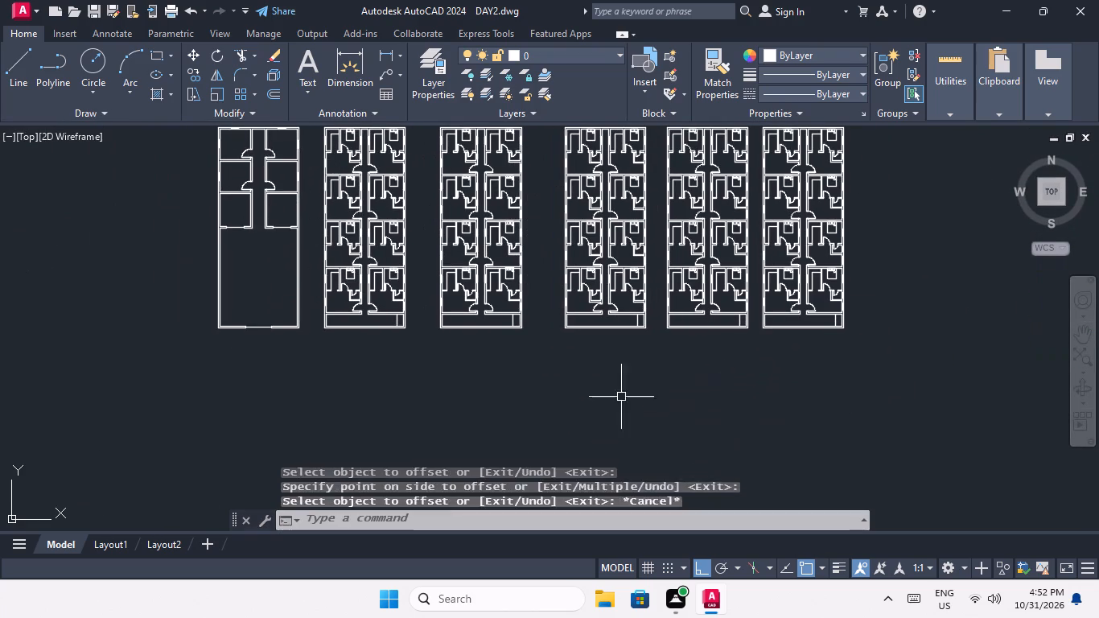
key(Escape)
Offset the second plan's stair landing line successively westward at 9" spacing to make the first four tread lines.
key(o)
key(Return)
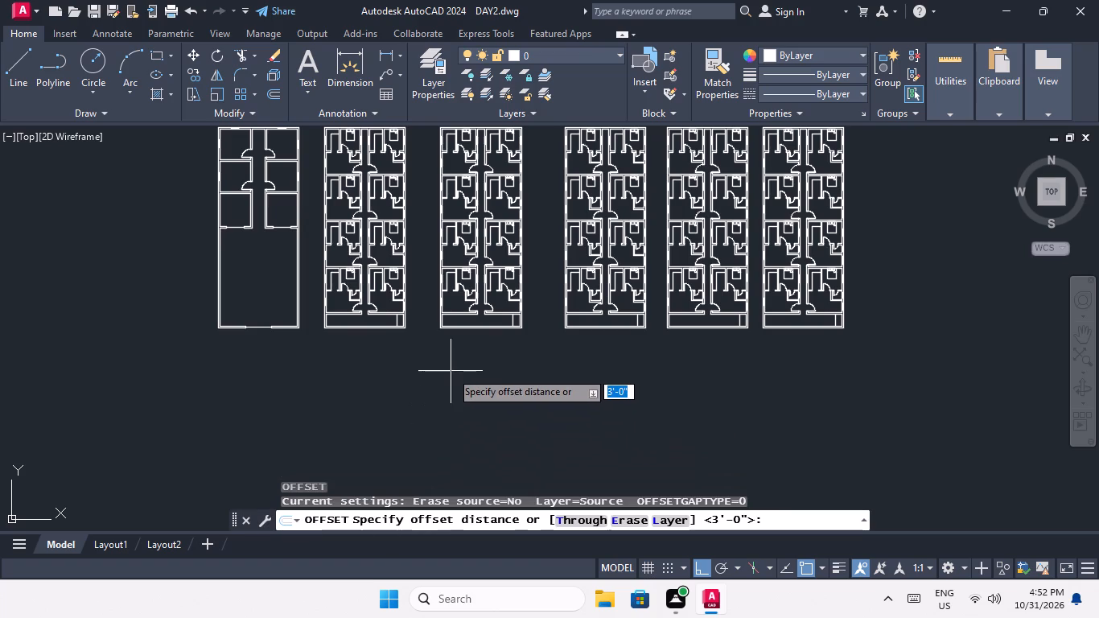
key(9)
key(shift+quotedbl)
key(Return)
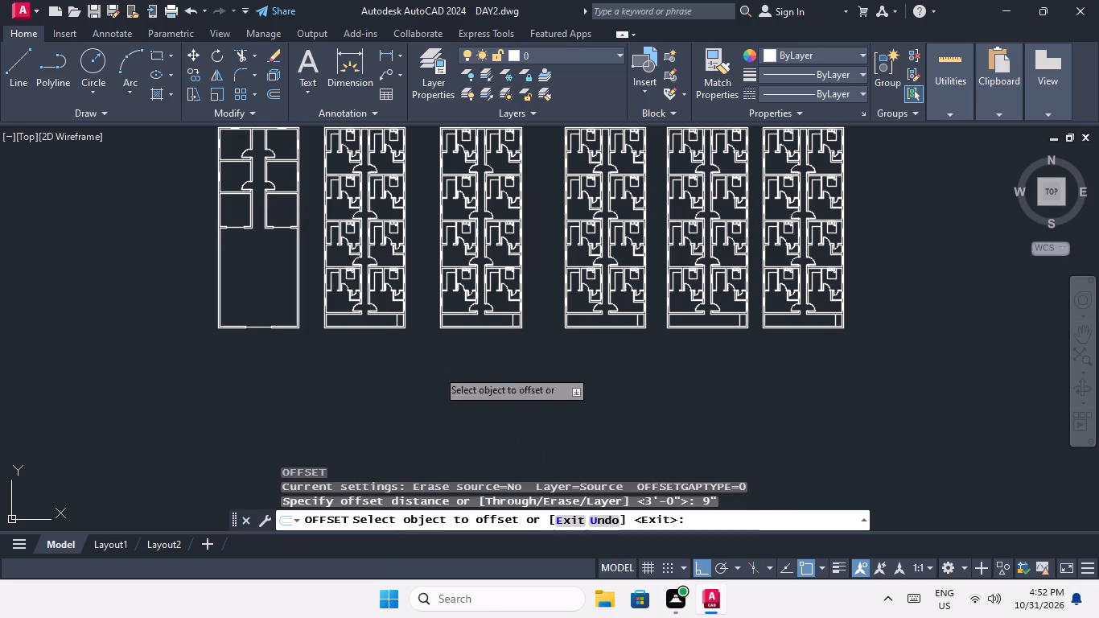
scroll(390, 318, up, 4)
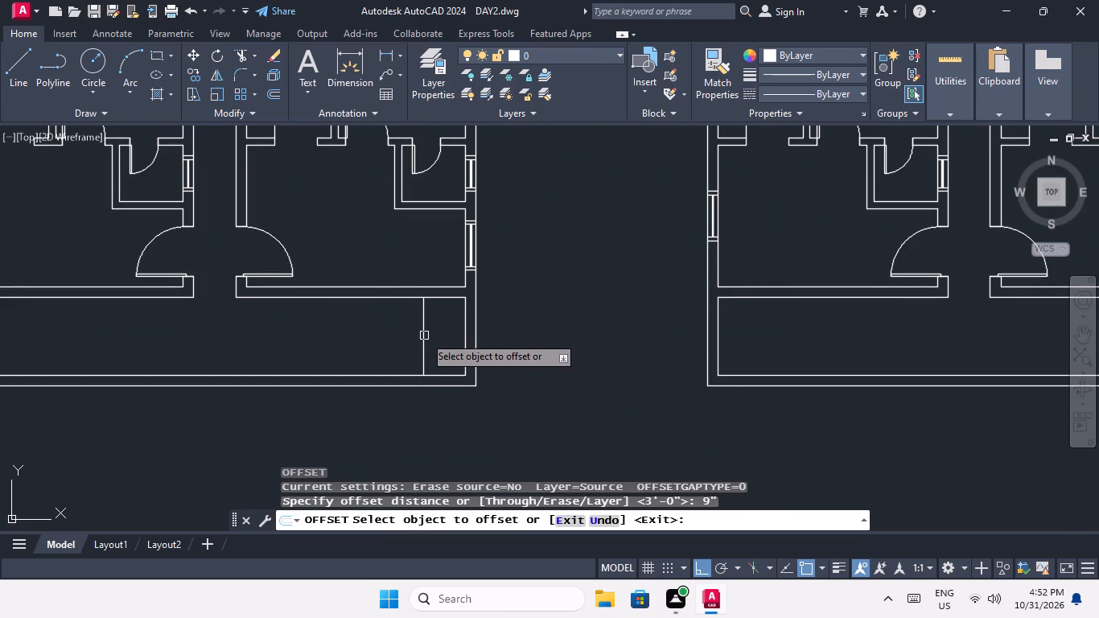
drag(424, 336, 412, 342)
click(379, 352)
drag(411, 336, 384, 349)
click(364, 356)
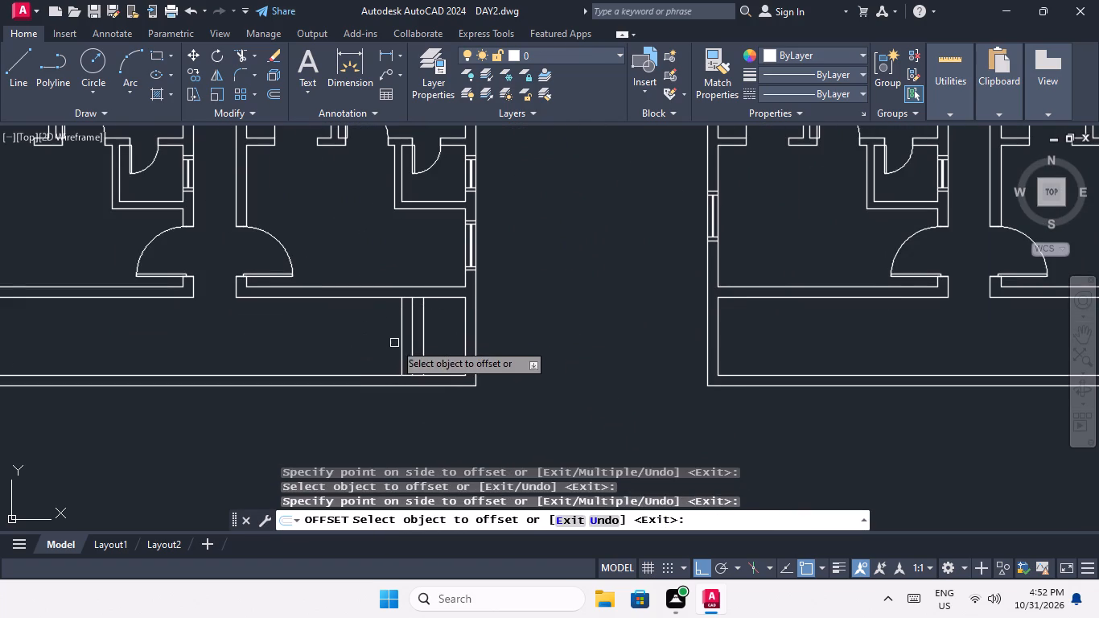
drag(401, 338, 393, 340)
click(343, 360)
drag(390, 341, 365, 350)
click(322, 368)
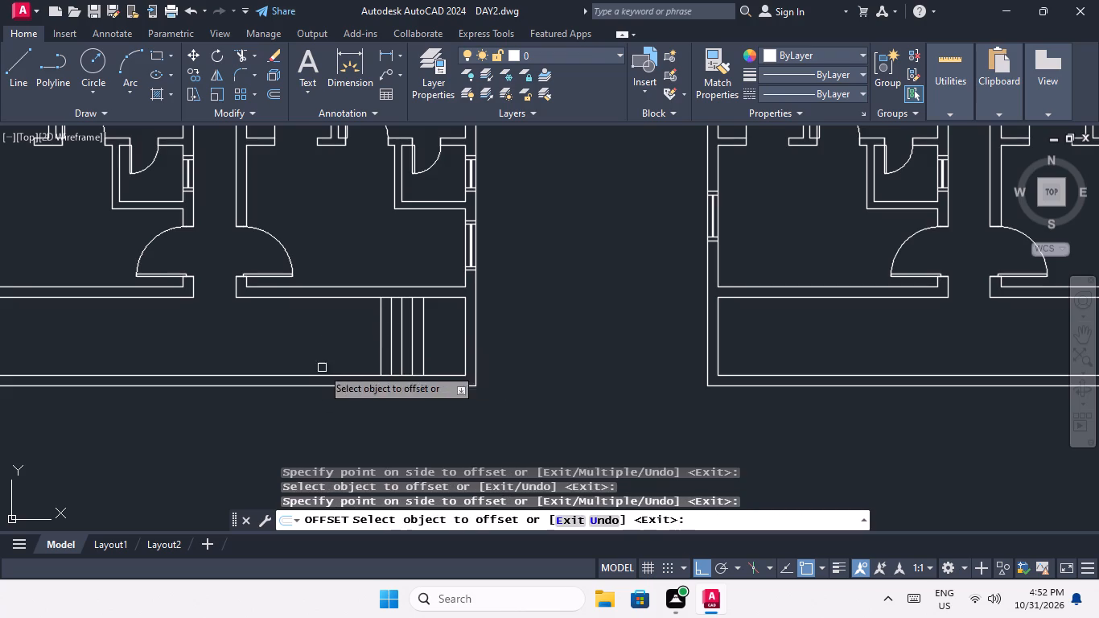
Continue offsetting the second plan's westernmost tread line westward at 9" spacing, adding seven more treads for eleven in total.
drag(379, 342, 342, 362)
drag(324, 367, 335, 365)
drag(371, 343, 340, 357)
click(319, 365)
drag(357, 348, 335, 365)
click(321, 373)
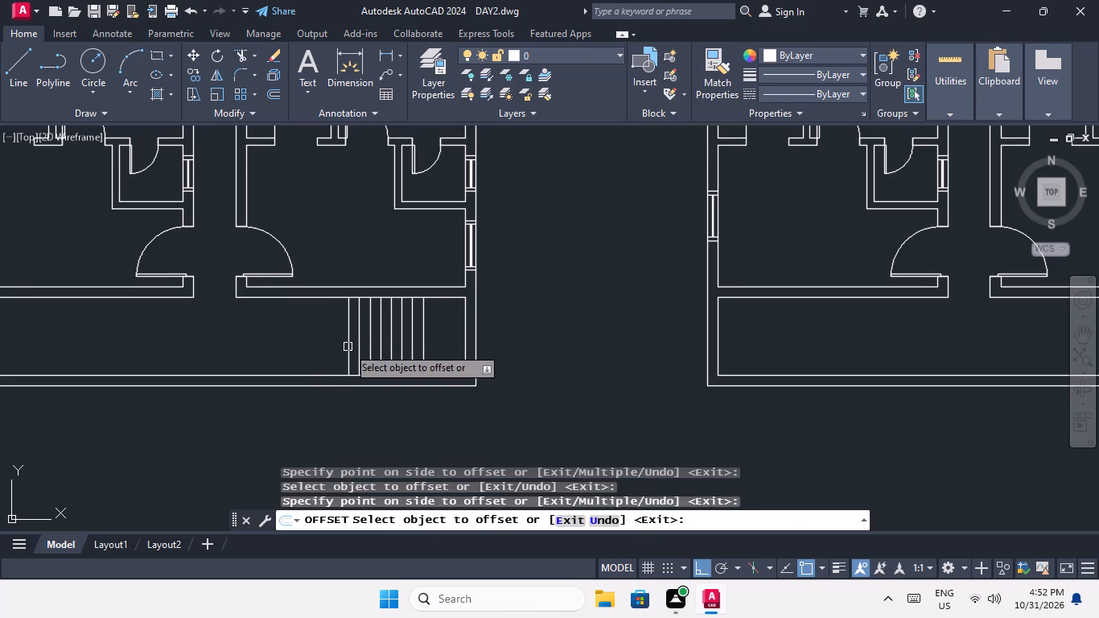
drag(348, 346, 320, 365)
click(307, 369)
drag(339, 340, 323, 350)
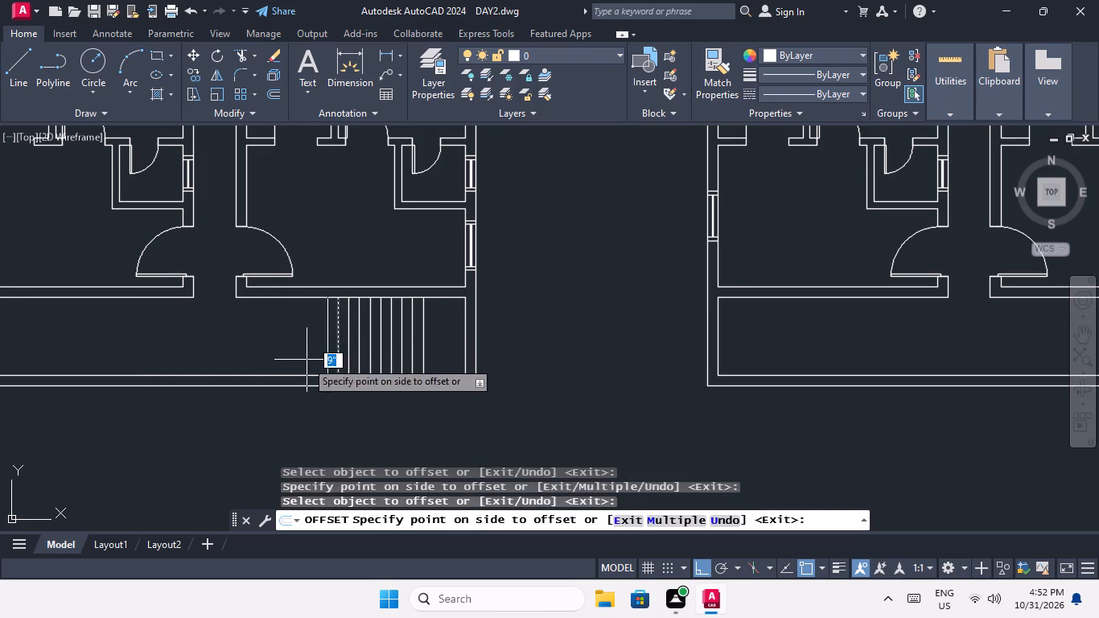
click(306, 360)
drag(324, 343, 308, 350)
click(253, 367)
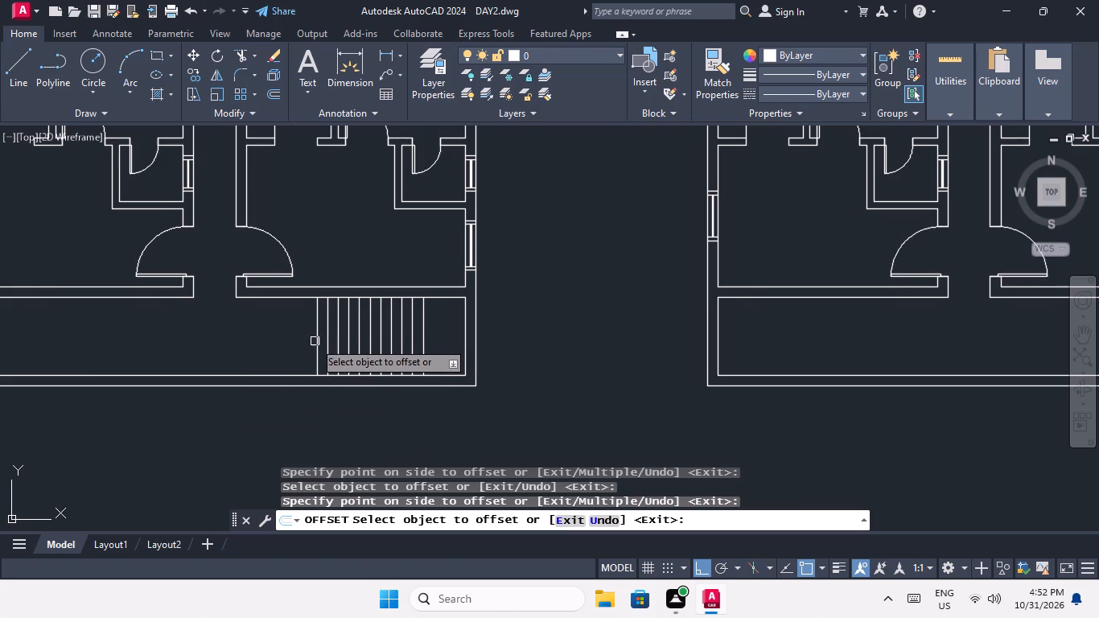
drag(316, 339, 302, 347)
click(285, 352)
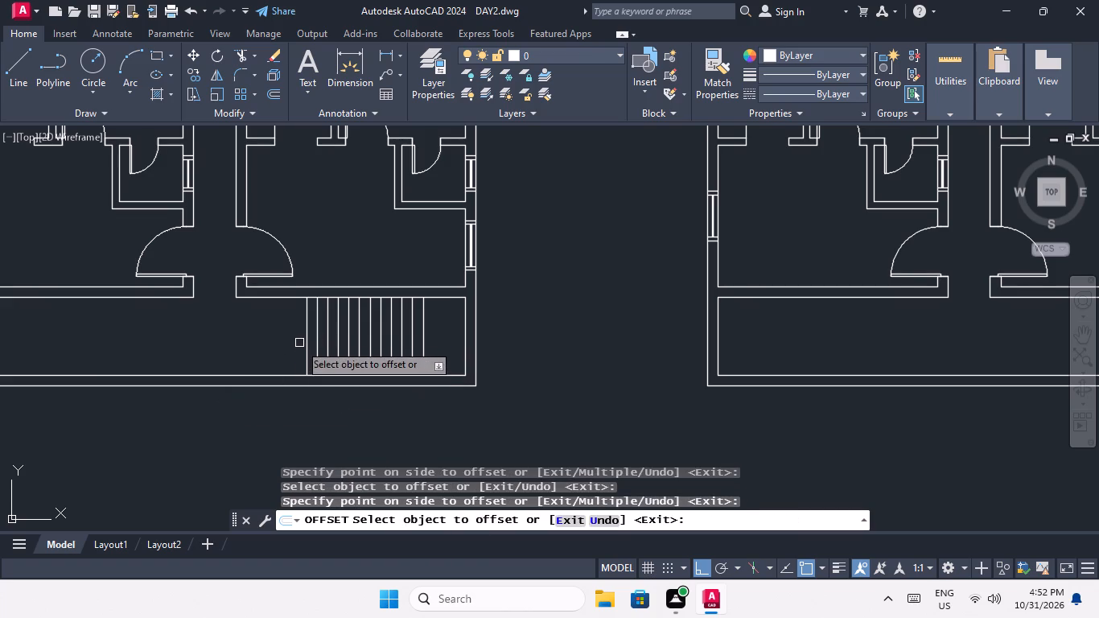
Offset the third plan's stair landing line successively westward at 9" spacing to make the first four tread lines.
scroll(298, 344, down, 3)
middle_drag(358, 402, 178, 382)
scroll(324, 329, up, 4)
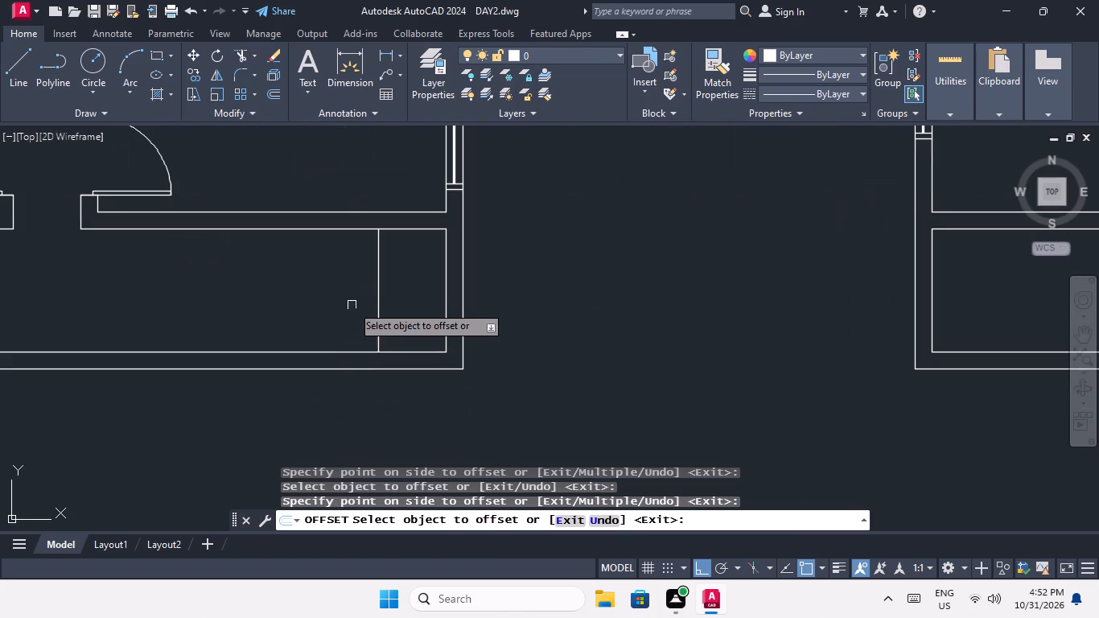
drag(381, 295, 338, 319)
click(307, 328)
drag(360, 303, 330, 318)
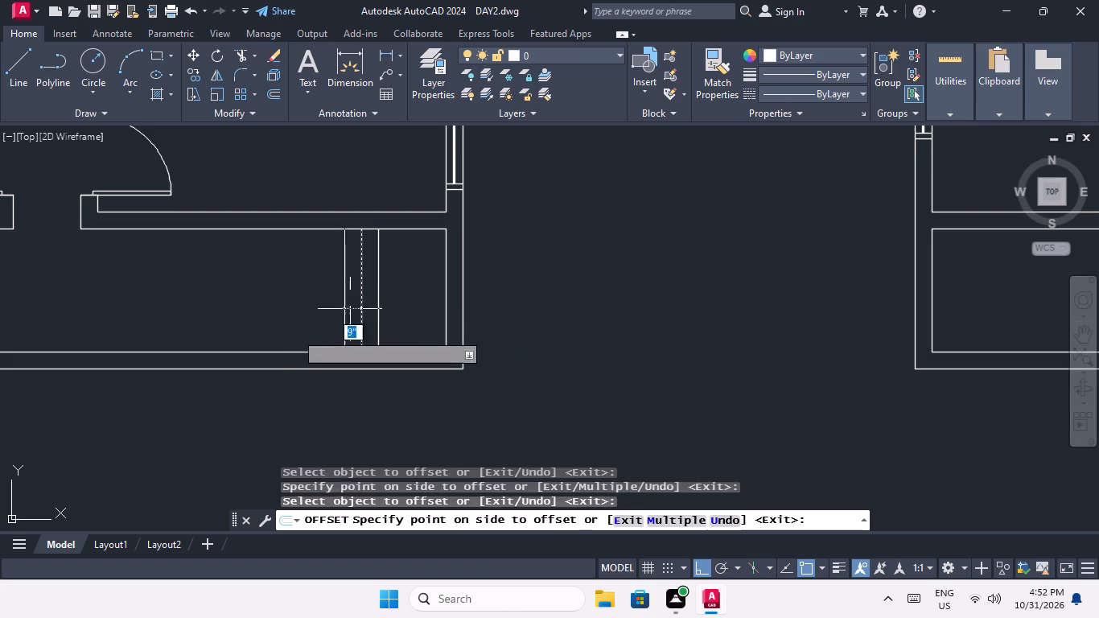
click(282, 337)
drag(340, 312, 324, 320)
click(278, 332)
drag(343, 308, 312, 326)
click(278, 332)
click(327, 307)
click(283, 328)
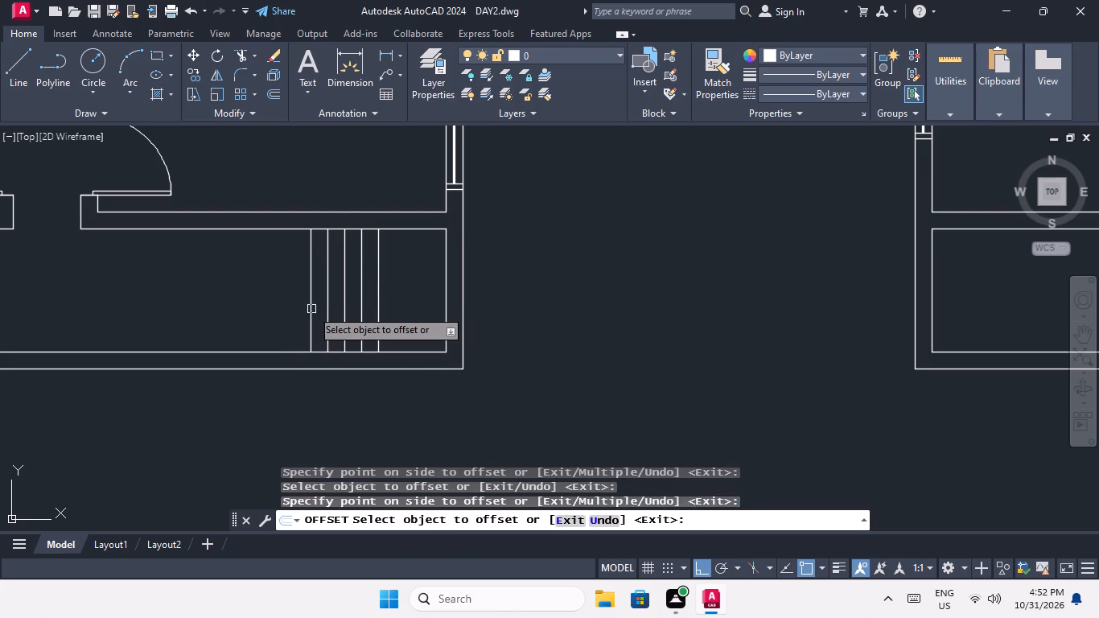
Add seven more tread lines at 9" spacing westward in the third plan's staircase, completing eleven treads.
drag(311, 308, 270, 325)
click(260, 327)
drag(290, 309, 278, 314)
click(237, 328)
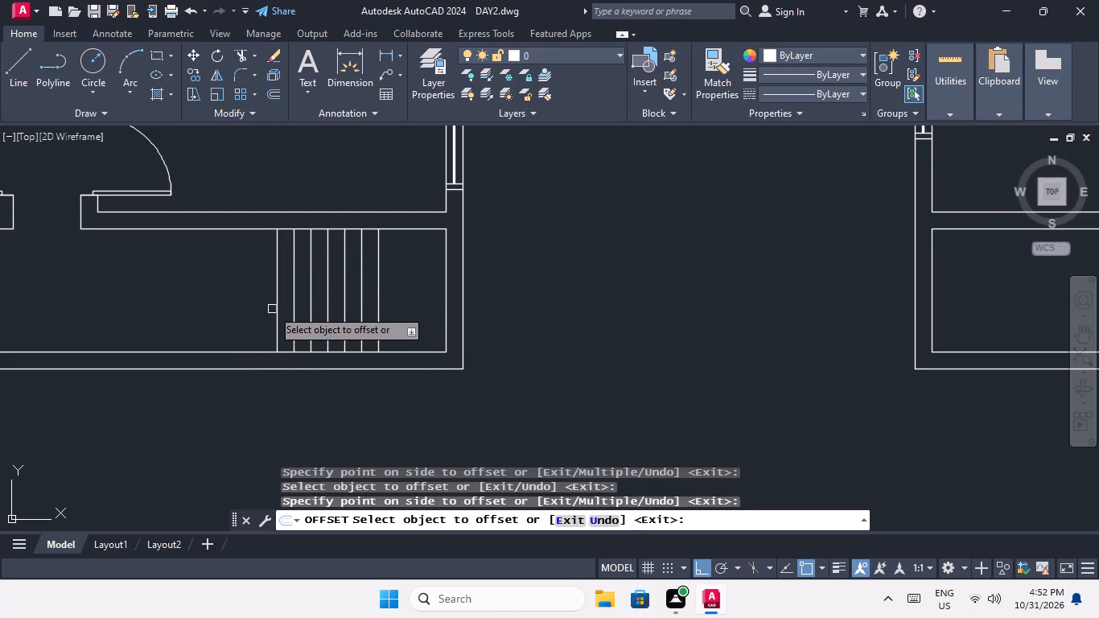
drag(275, 306, 243, 324)
click(234, 328)
drag(260, 307, 224, 323)
click(198, 330)
drag(242, 300, 208, 322)
click(187, 330)
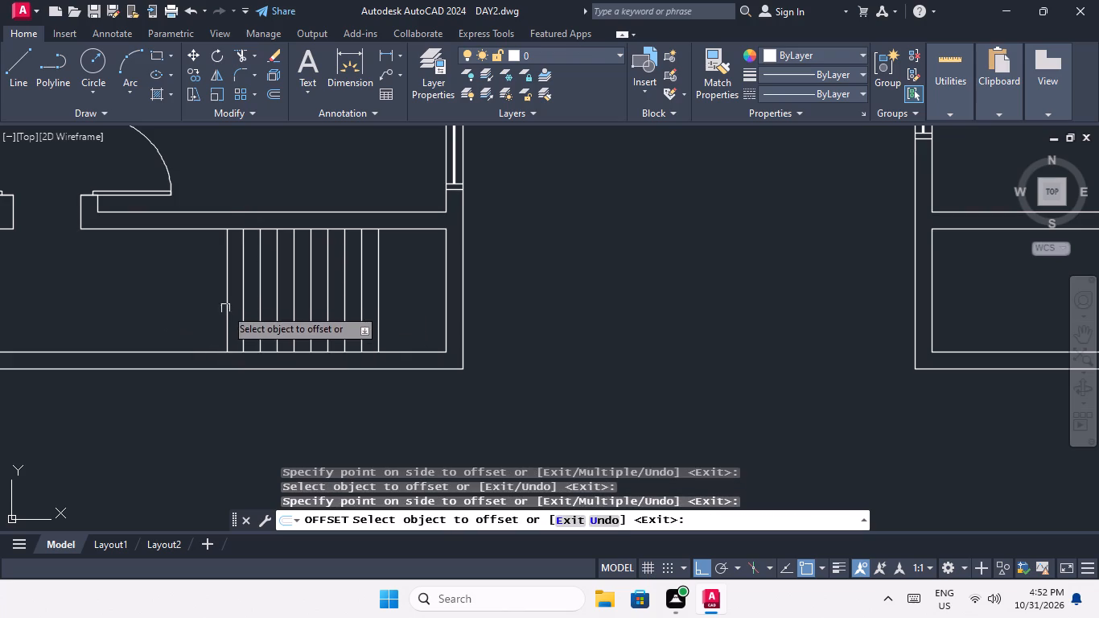
drag(225, 307, 185, 330)
click(165, 333)
drag(209, 307, 172, 324)
click(153, 329)
Offset the fourth plan's stair landing line successively westward at 9" spacing to make the first four tread lines.
scroll(153, 329, down, 3)
middle_drag(159, 373, 262, 367)
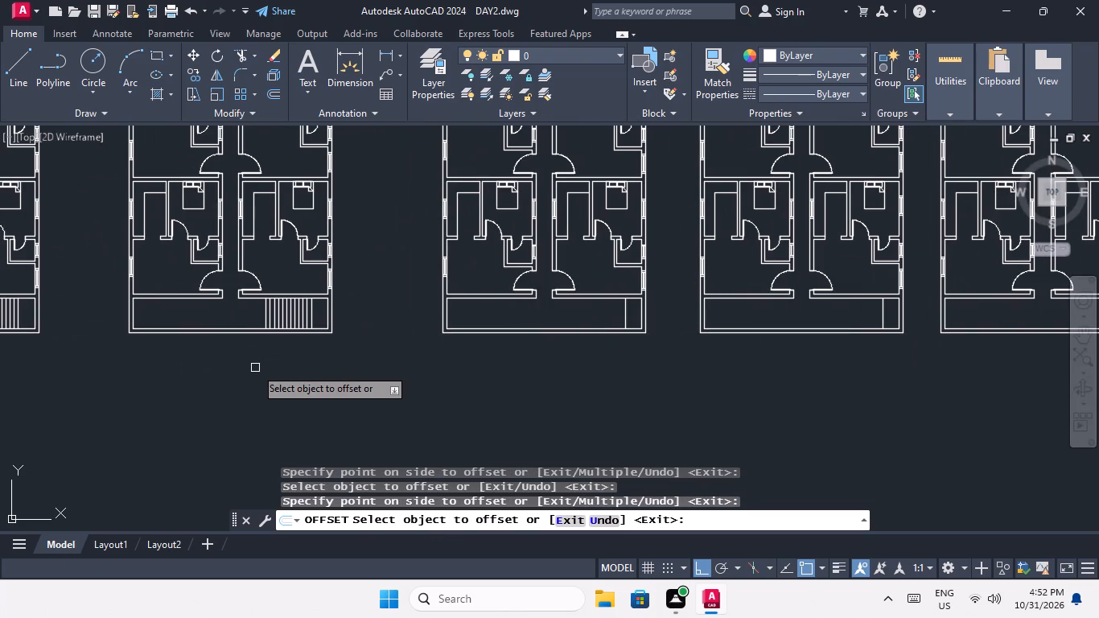
middle_drag(604, 344, 603, 343)
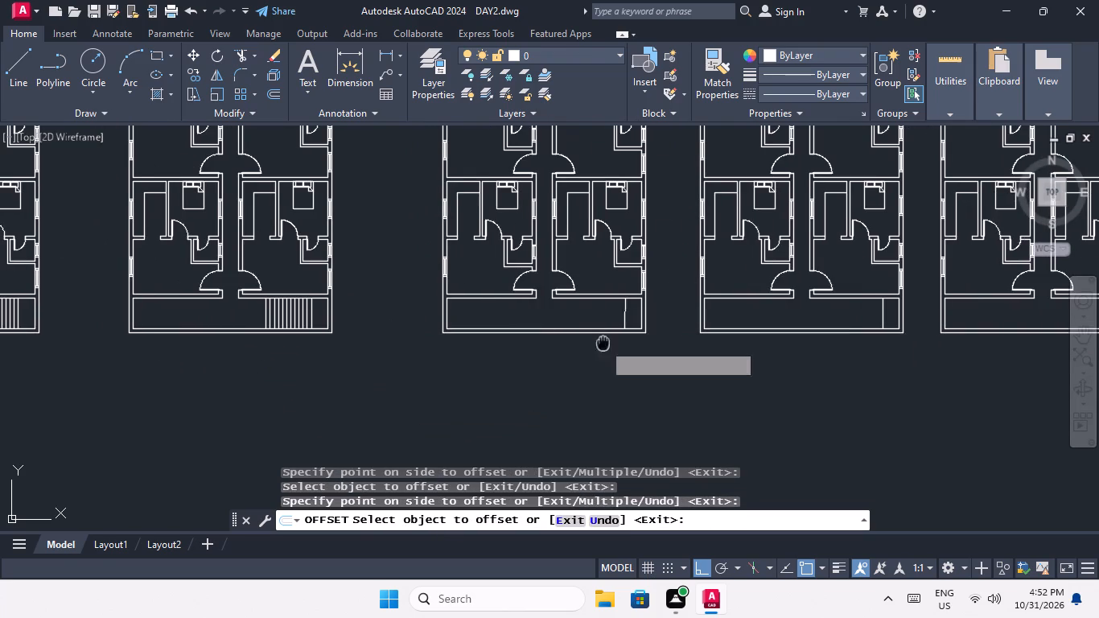
middle_drag(603, 343, 333, 312)
scroll(356, 273, up, 2)
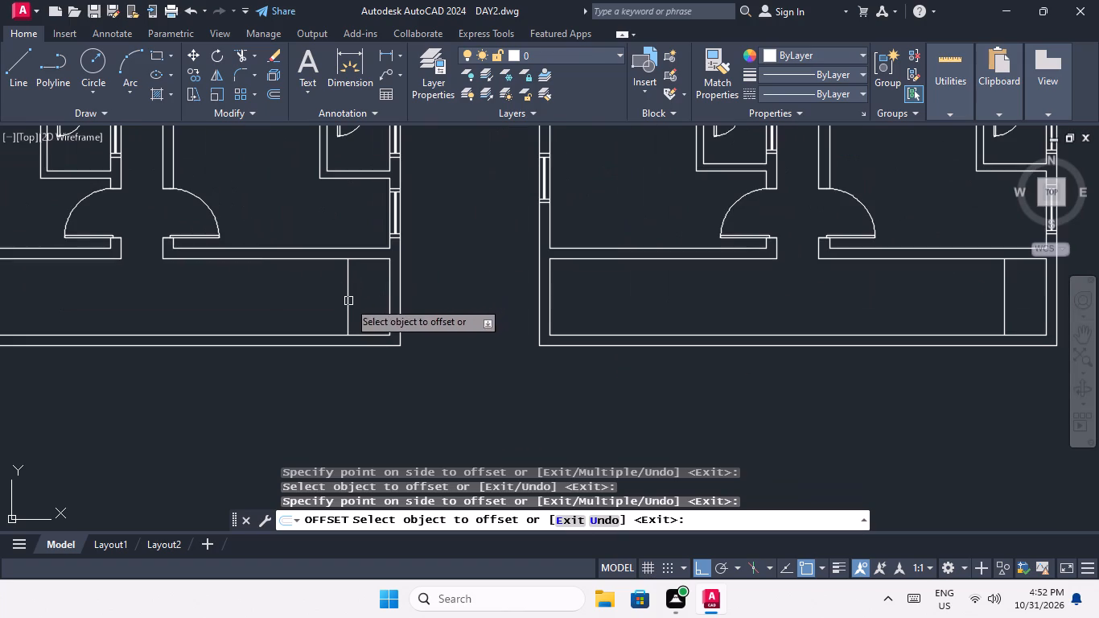
drag(348, 301, 337, 308)
click(312, 315)
drag(337, 306, 318, 313)
click(303, 315)
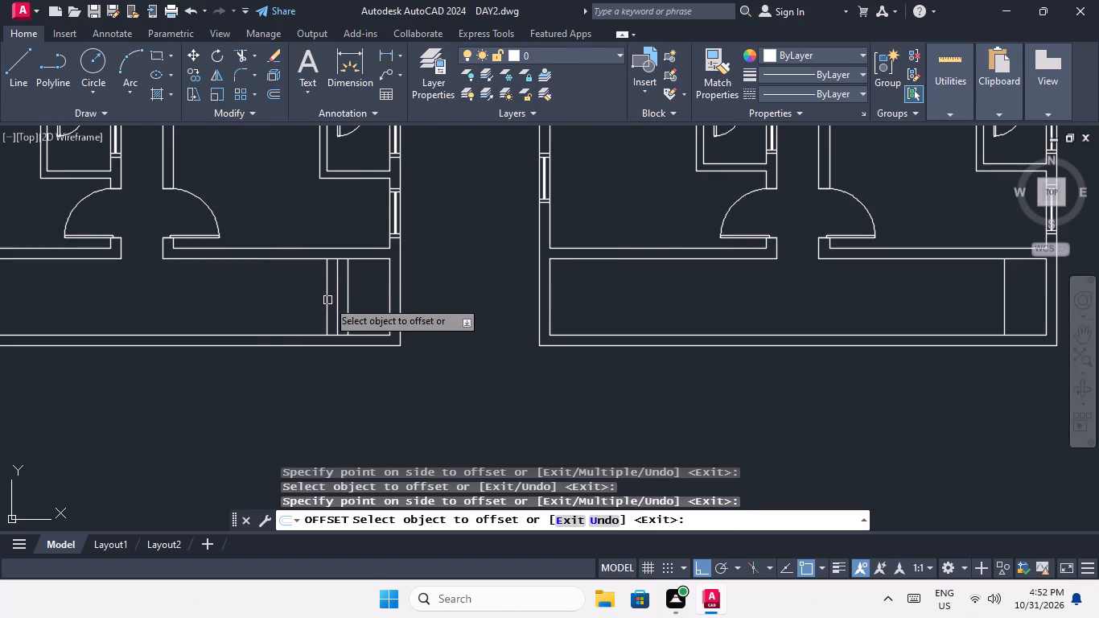
drag(327, 300, 302, 313)
click(276, 321)
drag(314, 299, 282, 315)
click(271, 318)
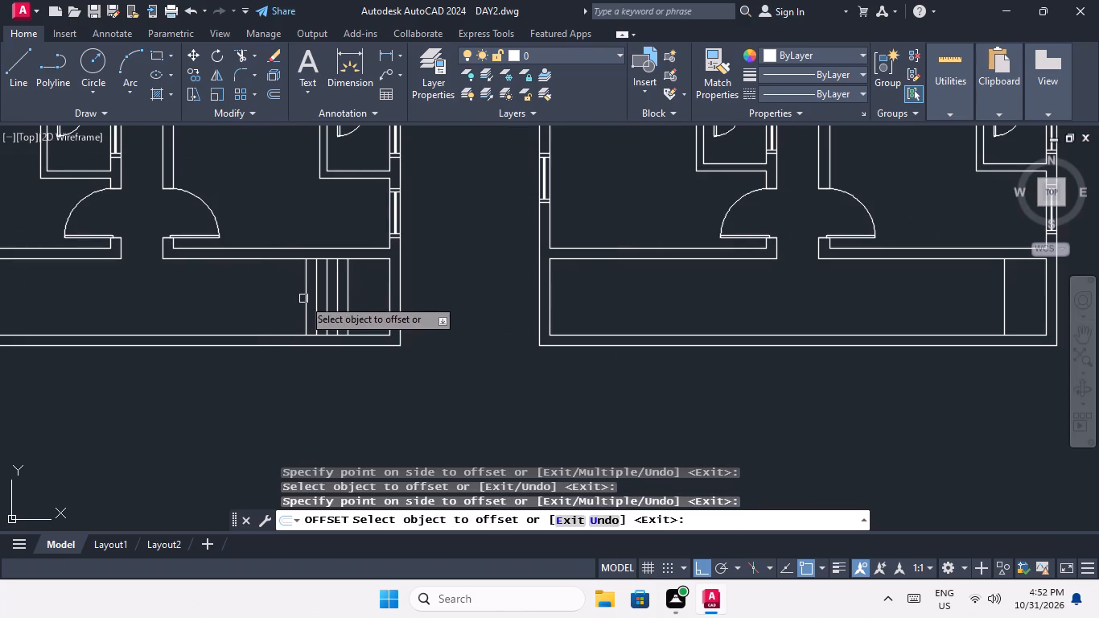
Add seven more tread lines at 9" spacing westward in the fourth plan's staircase, completing eleven treads.
drag(303, 299, 272, 312)
click(252, 318)
drag(296, 295, 256, 315)
click(249, 317)
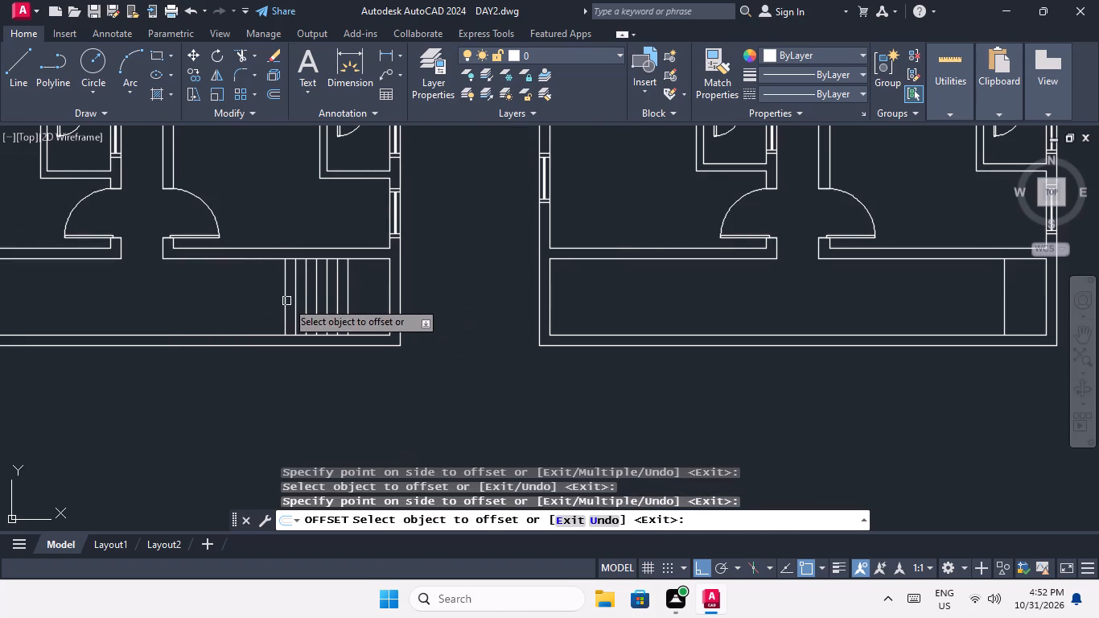
drag(286, 301, 245, 319)
click(226, 327)
click(272, 299)
click(212, 323)
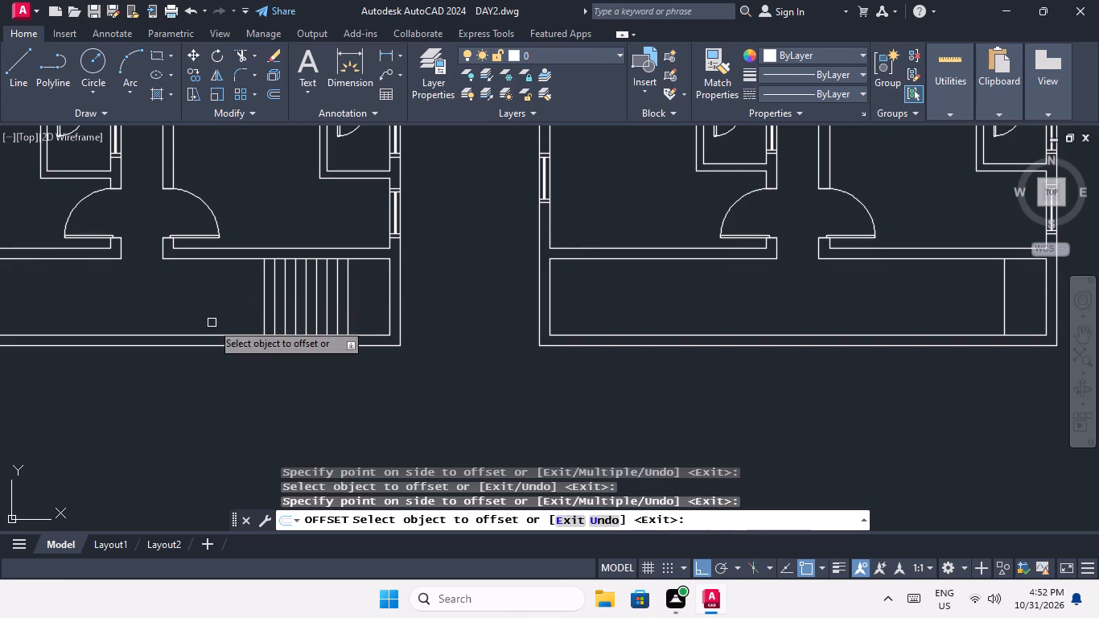
drag(262, 303, 215, 324)
drag(207, 325, 216, 327)
drag(253, 307, 225, 320)
click(213, 324)
drag(242, 304, 215, 322)
click(206, 325)
Offset the fifth plan's stair landing line successively westward at 9" spacing to make the first six tread lines.
scroll(206, 325, down, 2)
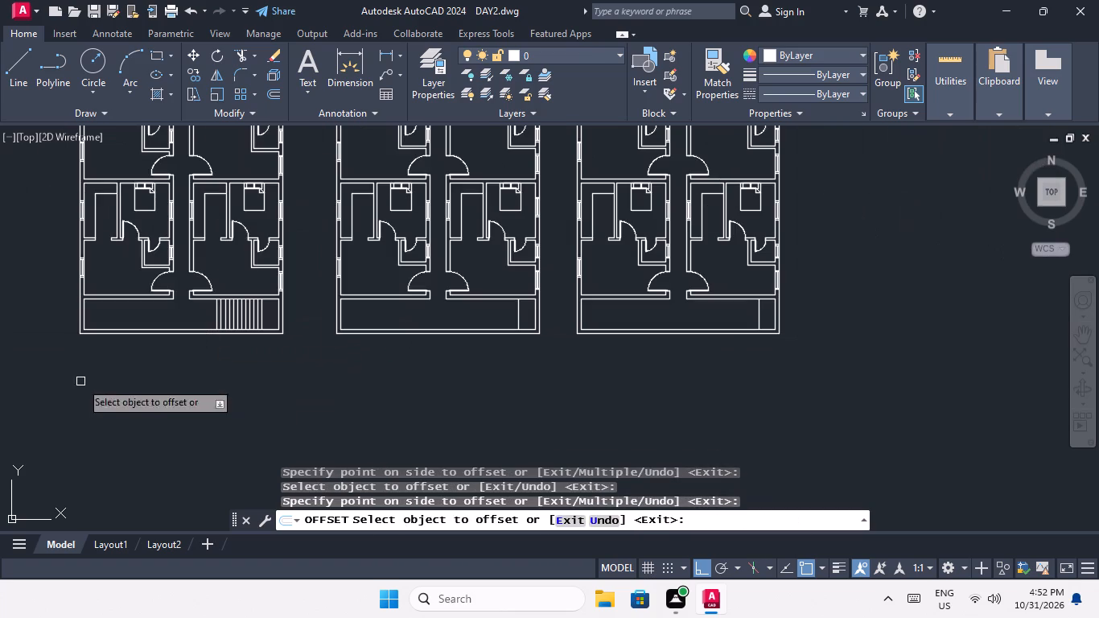
scroll(520, 313, up, 3)
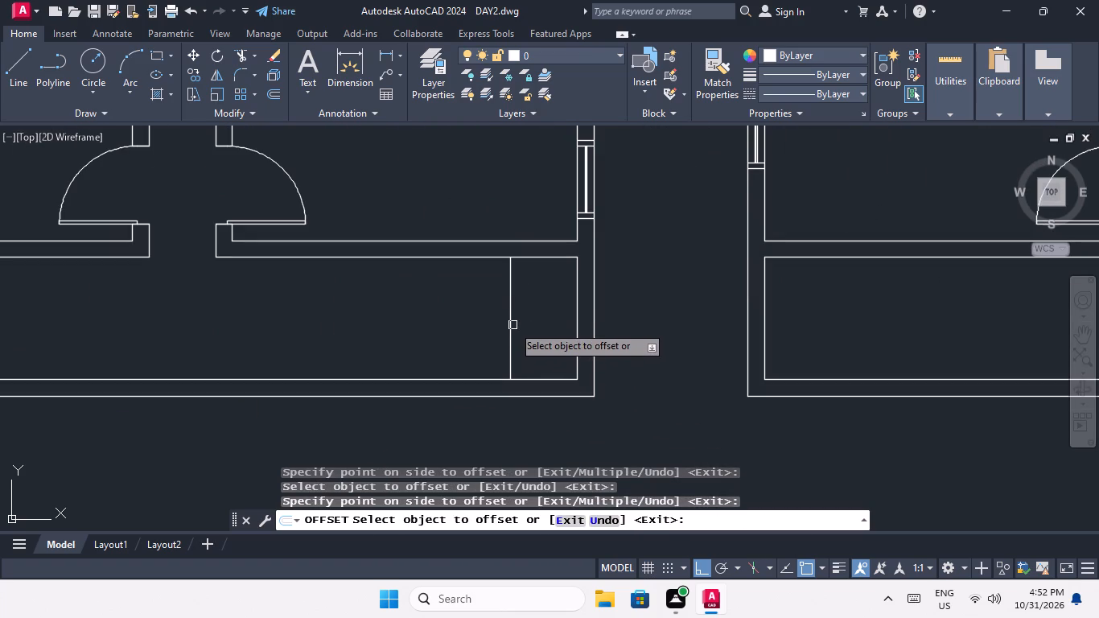
drag(510, 326, 485, 337)
drag(441, 346, 451, 346)
drag(492, 327, 455, 340)
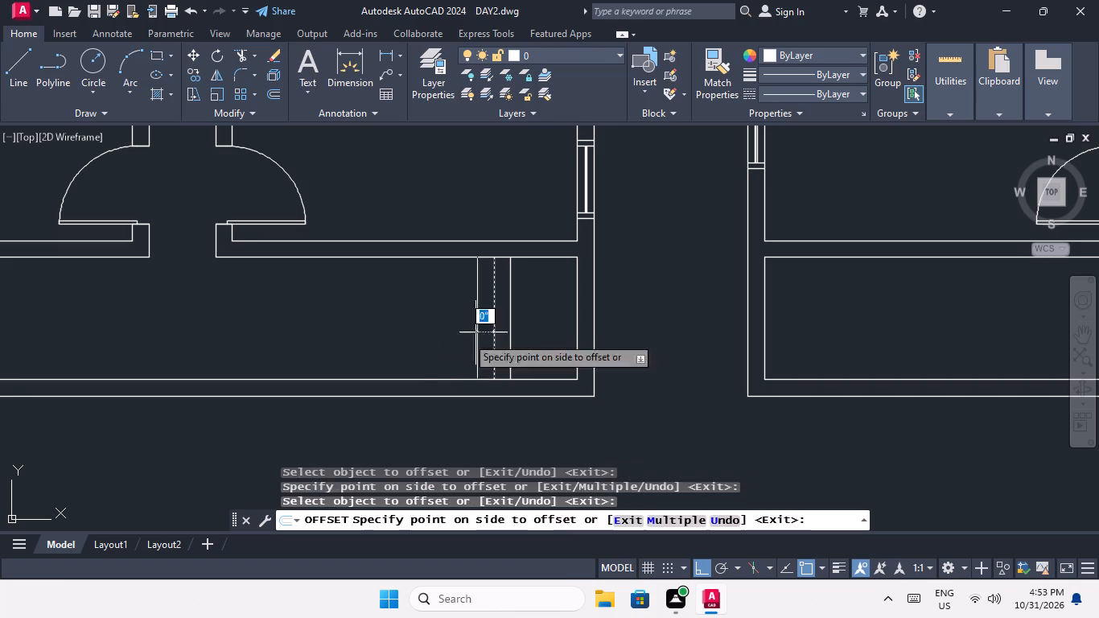
click(424, 352)
drag(475, 331, 464, 336)
drag(414, 355, 424, 353)
drag(461, 328, 420, 347)
drag(388, 360, 395, 360)
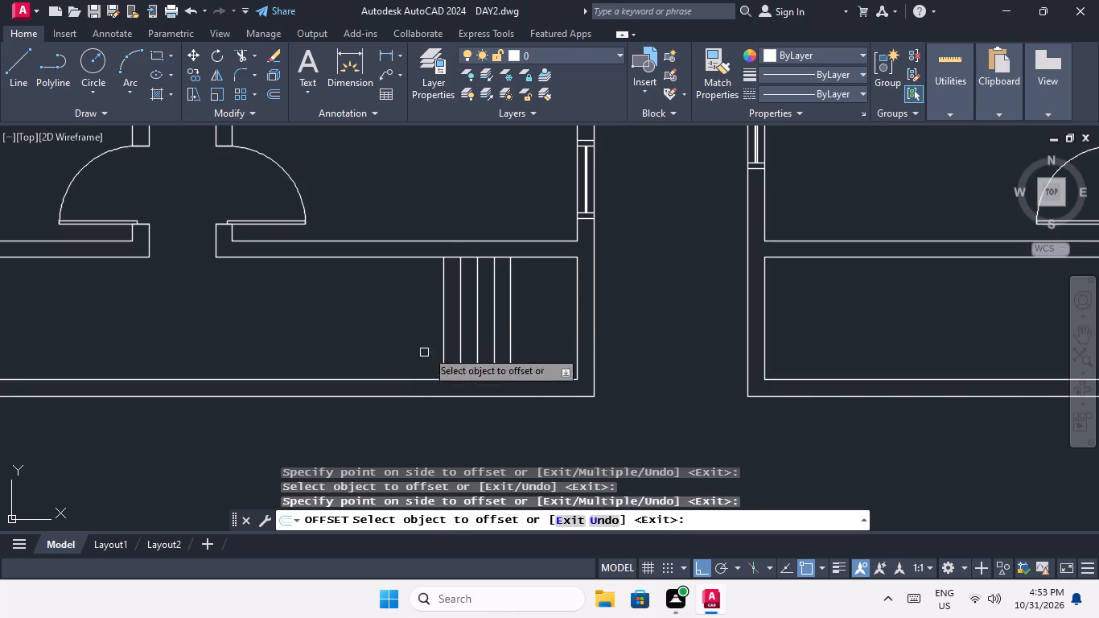
click(440, 334)
click(370, 358)
drag(424, 334, 396, 348)
drag(353, 364, 364, 361)
Add five more tread lines at 9" spacing westward in the fifth plan's staircase, completing eleven treads.
drag(409, 336, 359, 365)
drag(356, 366, 369, 363)
drag(392, 336, 393, 336)
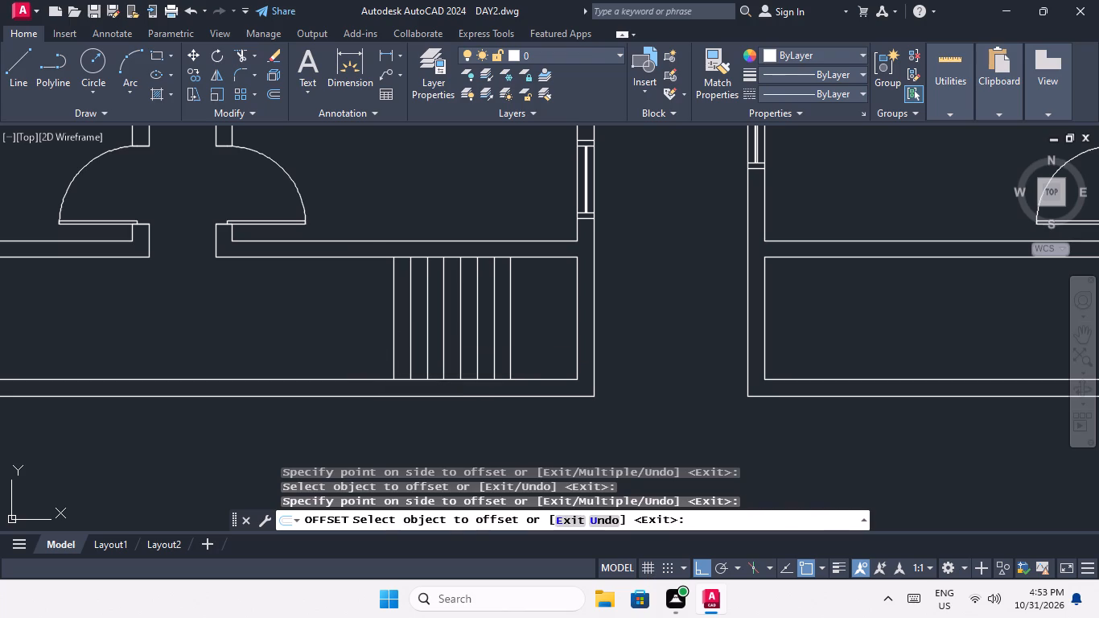
drag(393, 336, 373, 348)
click(341, 361)
drag(376, 341, 340, 363)
click(331, 365)
drag(360, 342, 320, 365)
click(308, 369)
drag(342, 344, 304, 367)
click(298, 369)
Offset the sixth plan's stair landing line successively westward at 9" spacing to make the first seven tread lines.
scroll(300, 364, down, 3)
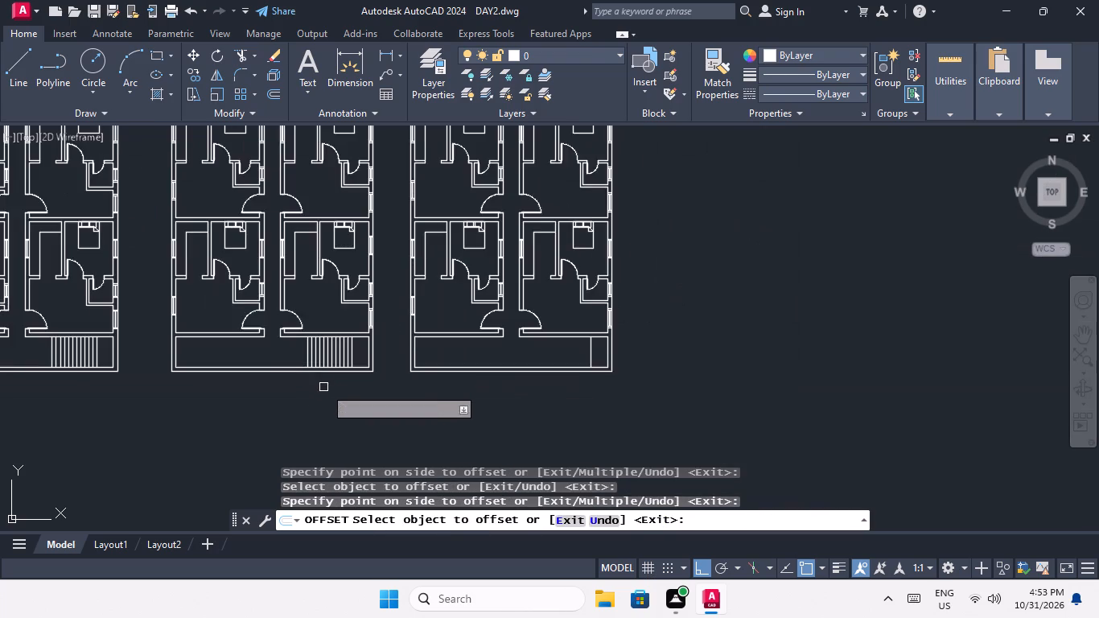
middle_drag(326, 388, 231, 380)
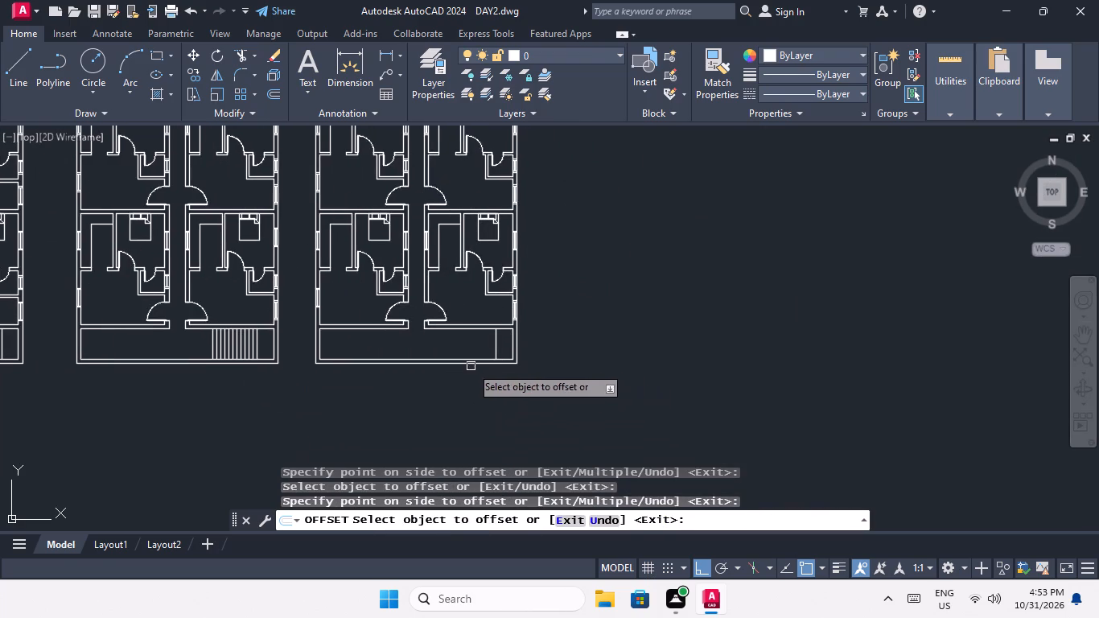
scroll(504, 352, up, 4)
drag(447, 315, 379, 354)
click(372, 354)
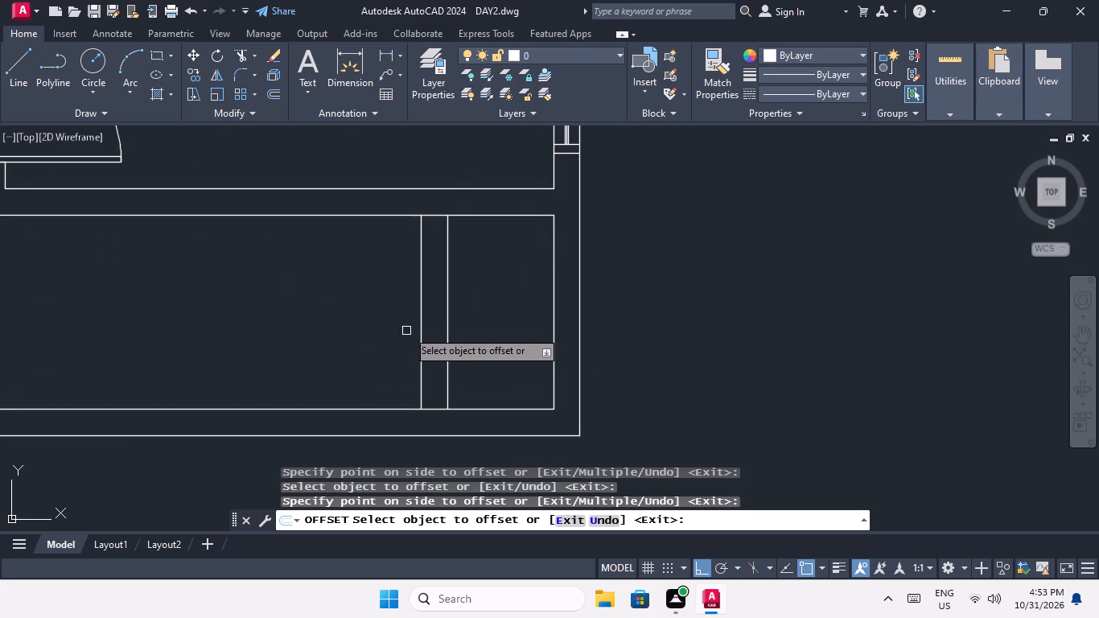
drag(419, 318, 376, 344)
drag(352, 352, 364, 349)
drag(393, 325, 347, 353)
click(332, 356)
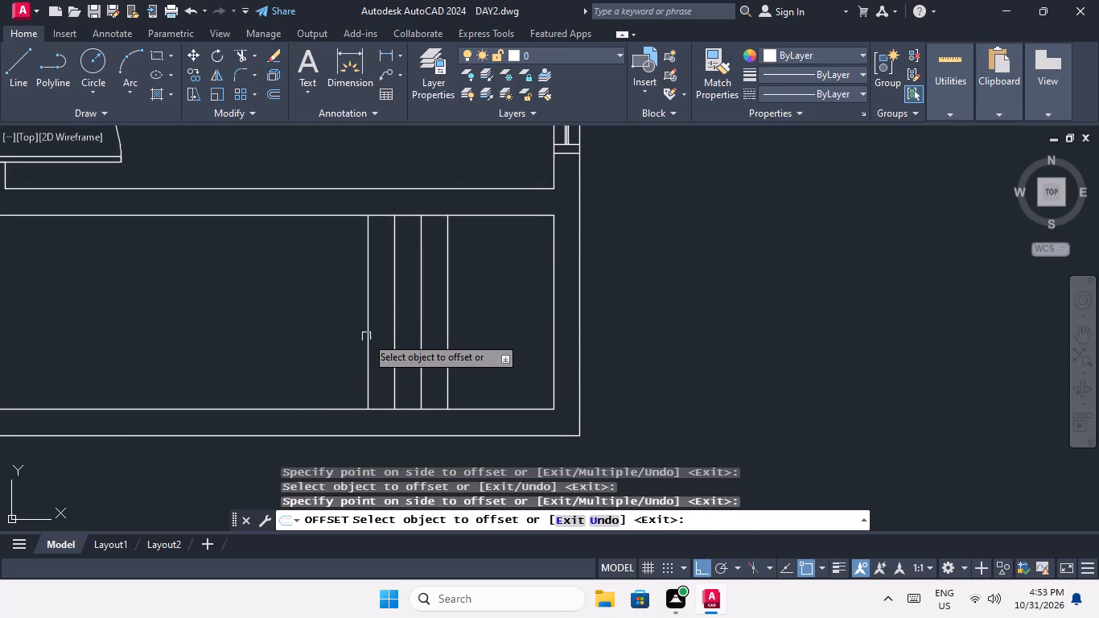
drag(367, 335, 313, 357)
click(286, 358)
drag(341, 324, 308, 347)
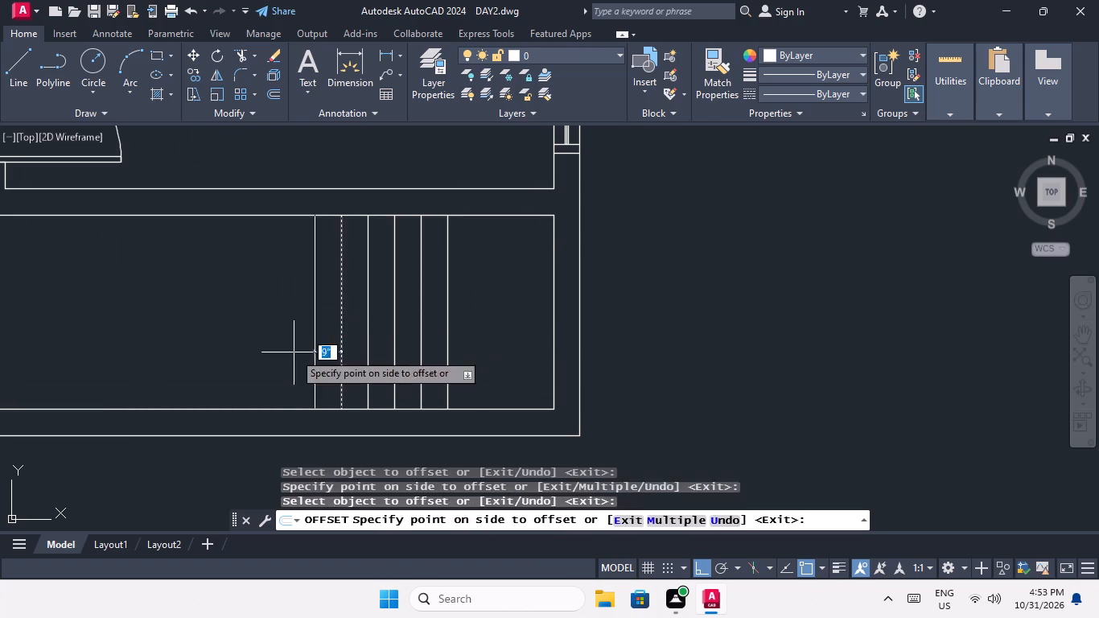
click(294, 352)
drag(314, 341, 290, 358)
click(274, 364)
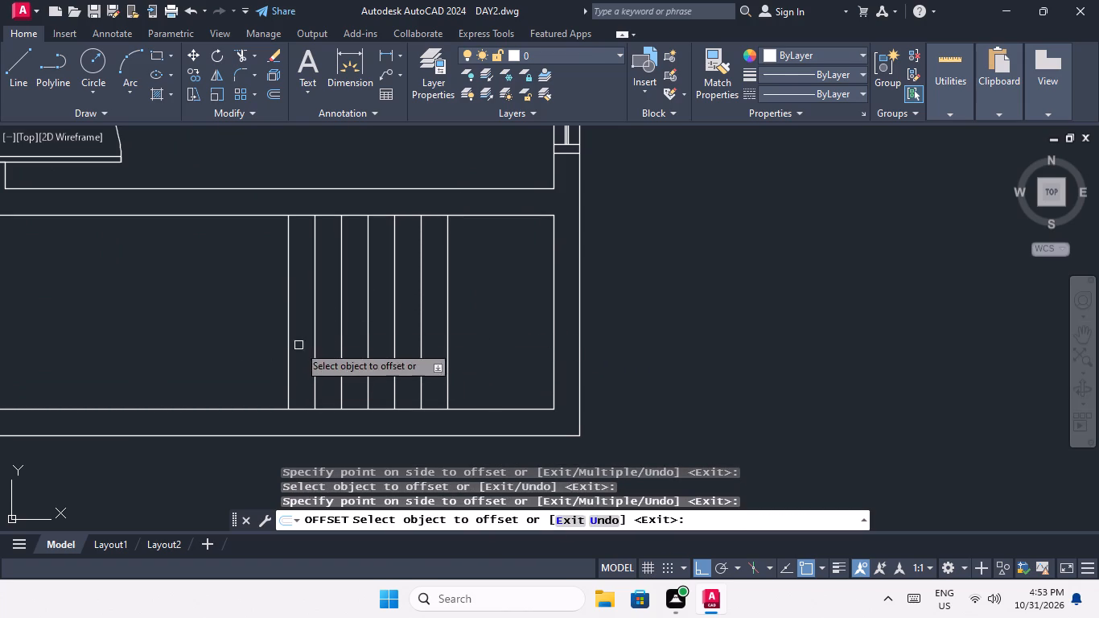
drag(286, 346, 262, 360)
click(237, 369)
Add the last four tread lines at 9" spacing westward in the sixth plan's staircase and end the Offset command.
scroll(249, 362, down, 1)
middle_drag(252, 361, 366, 363)
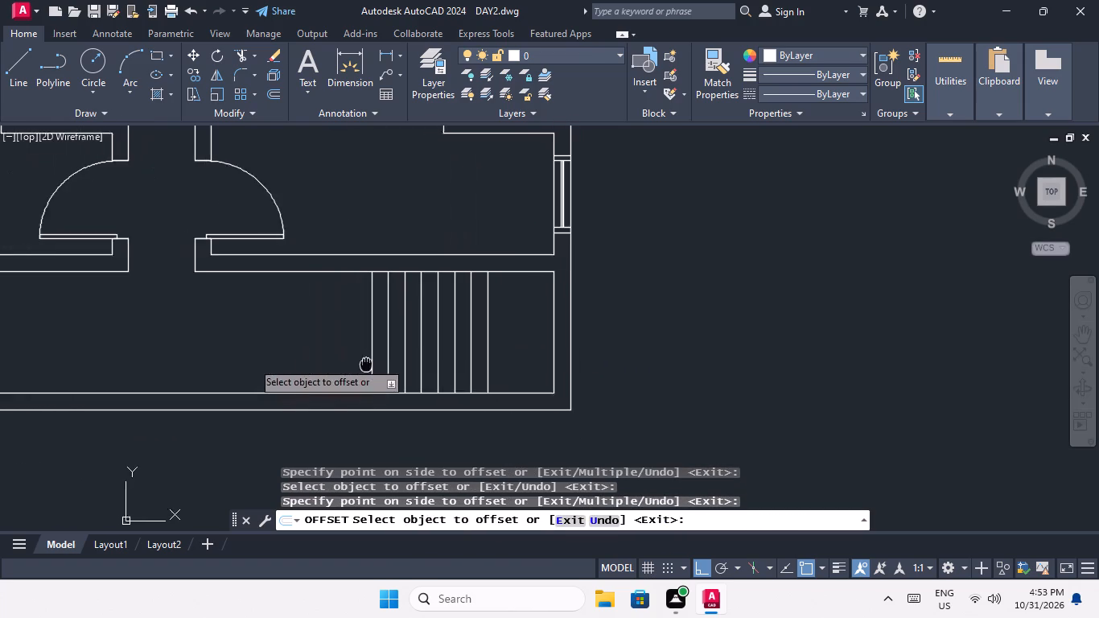
middle_drag(366, 363, 366, 364)
drag(371, 339, 346, 353)
drag(299, 370, 313, 365)
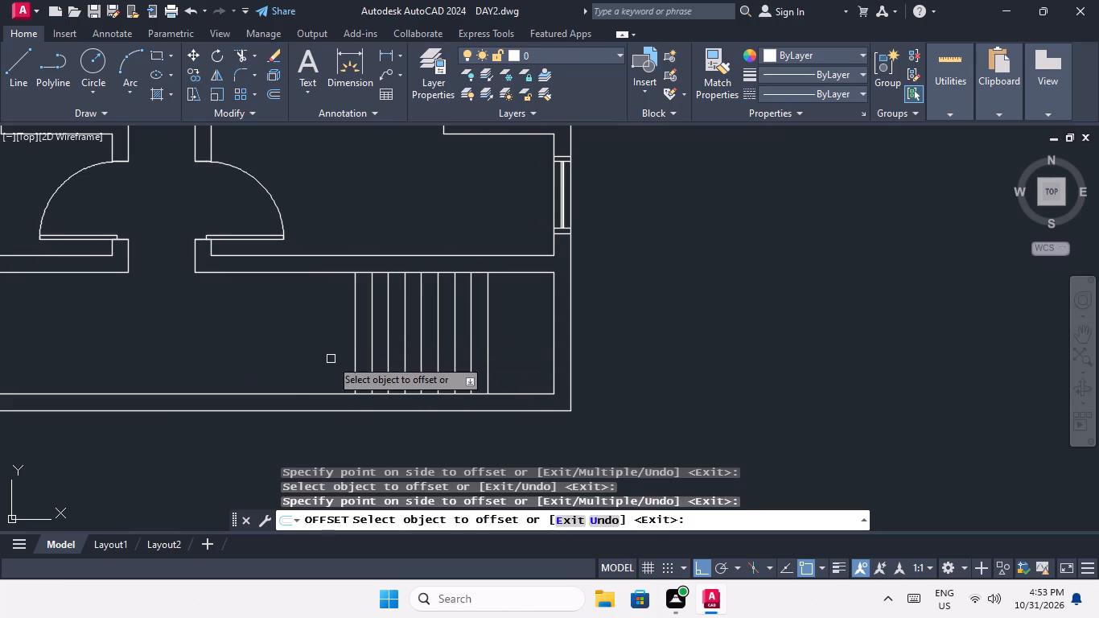
drag(356, 344, 324, 361)
drag(276, 373, 285, 371)
drag(335, 348, 321, 357)
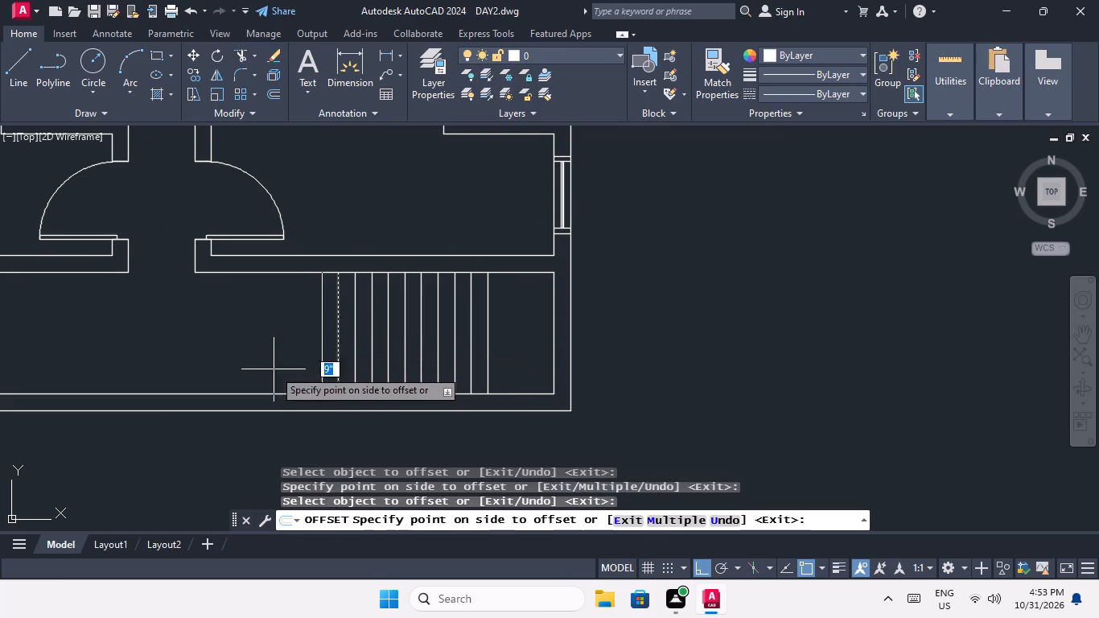
click(274, 369)
drag(321, 352, 284, 369)
click(241, 380)
scroll(277, 366, down, 3)
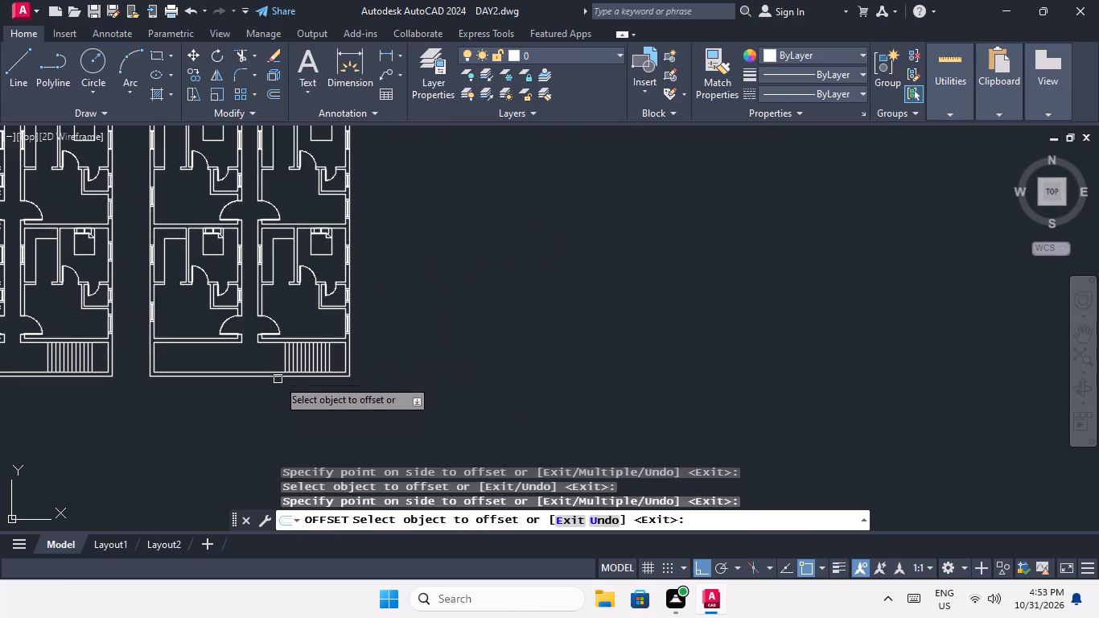
middle_drag(283, 392, 504, 382)
scroll(504, 374, down, 3)
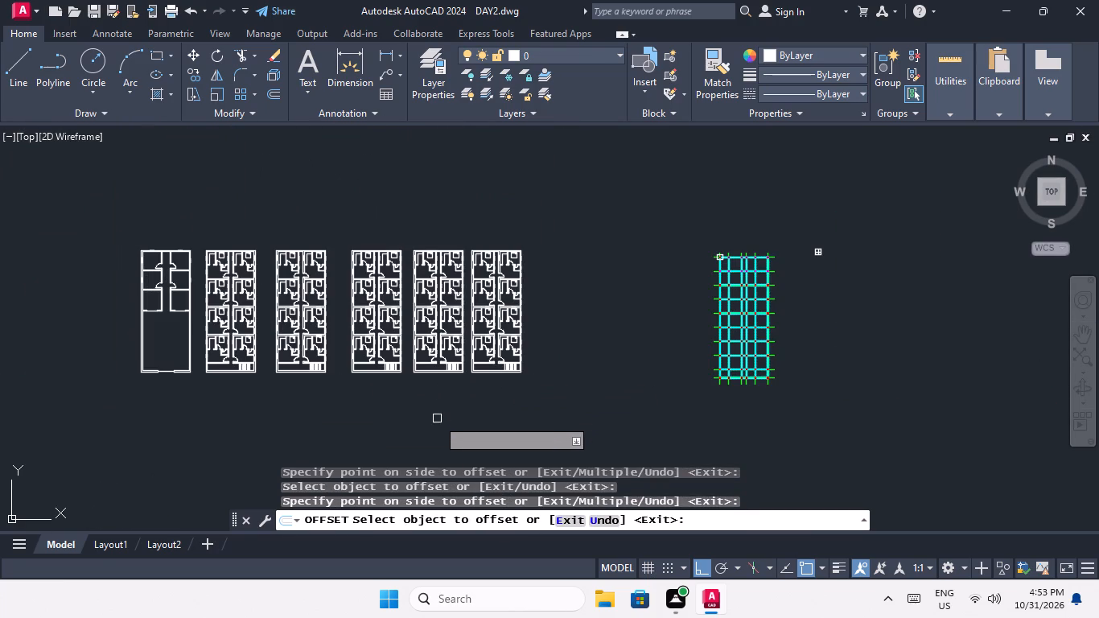
key(Escape)
key(Escape)
key(Escape)
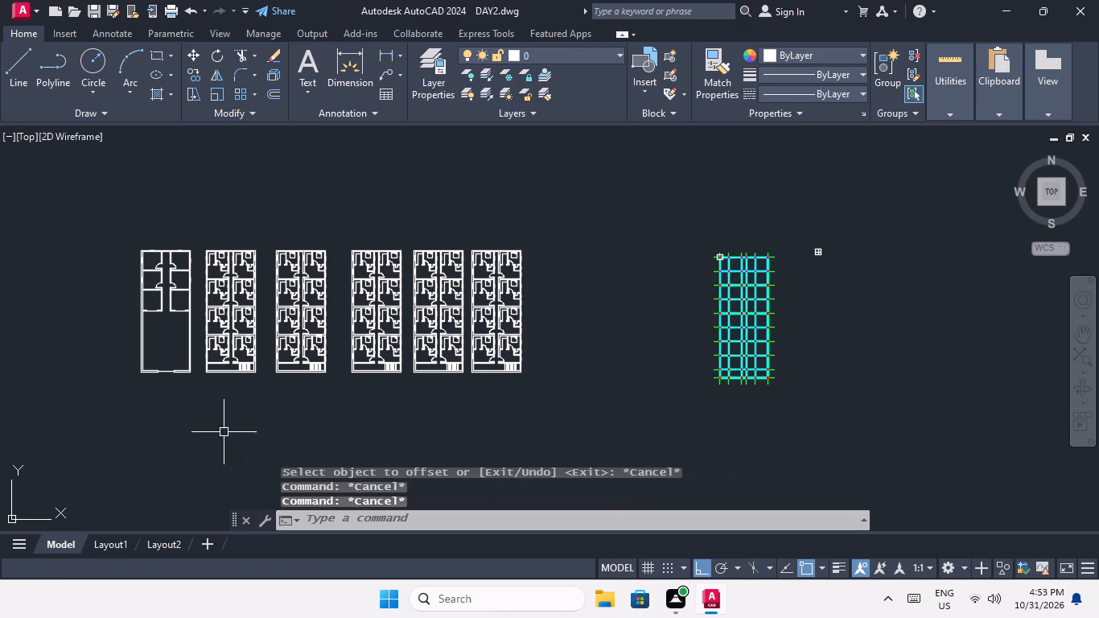
Draw a horizontal centre line about 8'-3" long across the second plan's staircase, from the westernmost tread line to the landing line.
scroll(222, 391, up, 5)
middle_drag(290, 383, 265, 450)
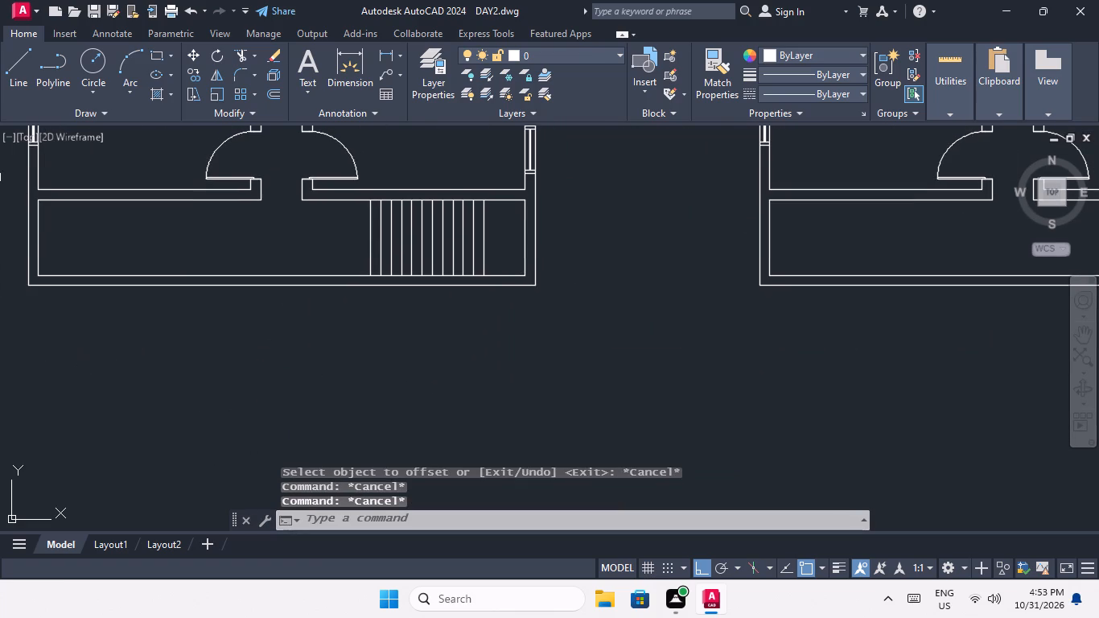
click(22, 59)
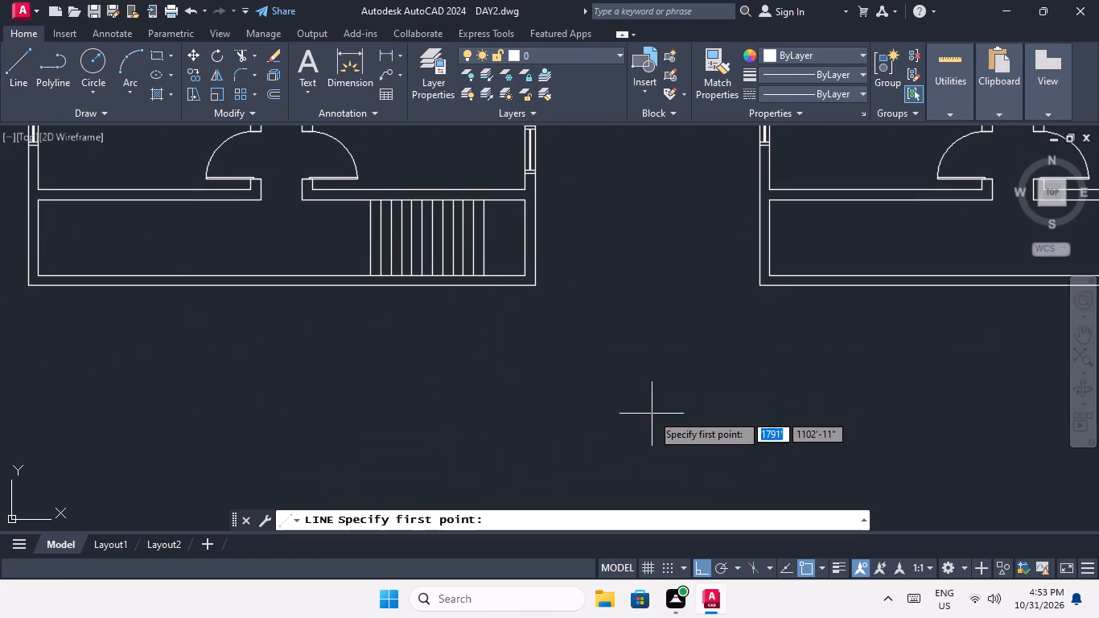
scroll(373, 241, up, 3)
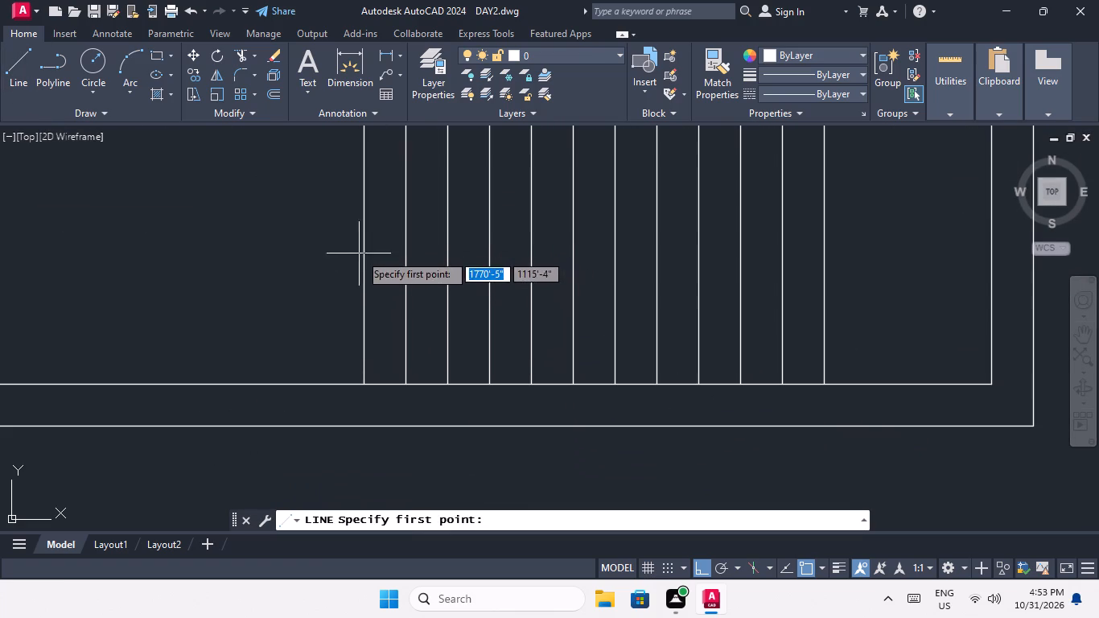
scroll(364, 239, down, 2)
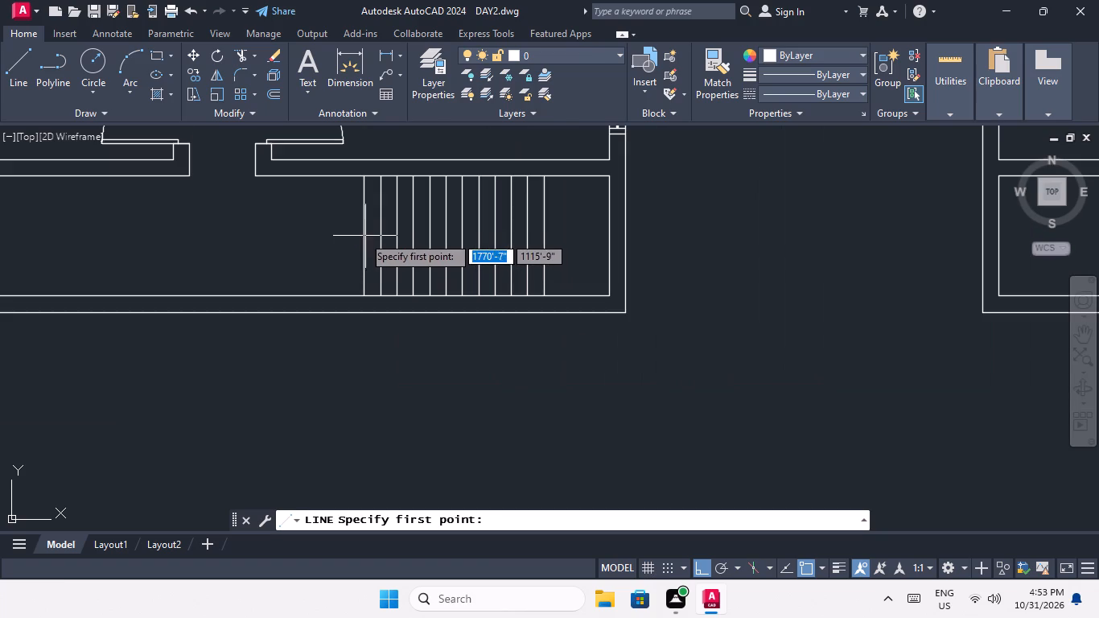
scroll(348, 238, up, 2)
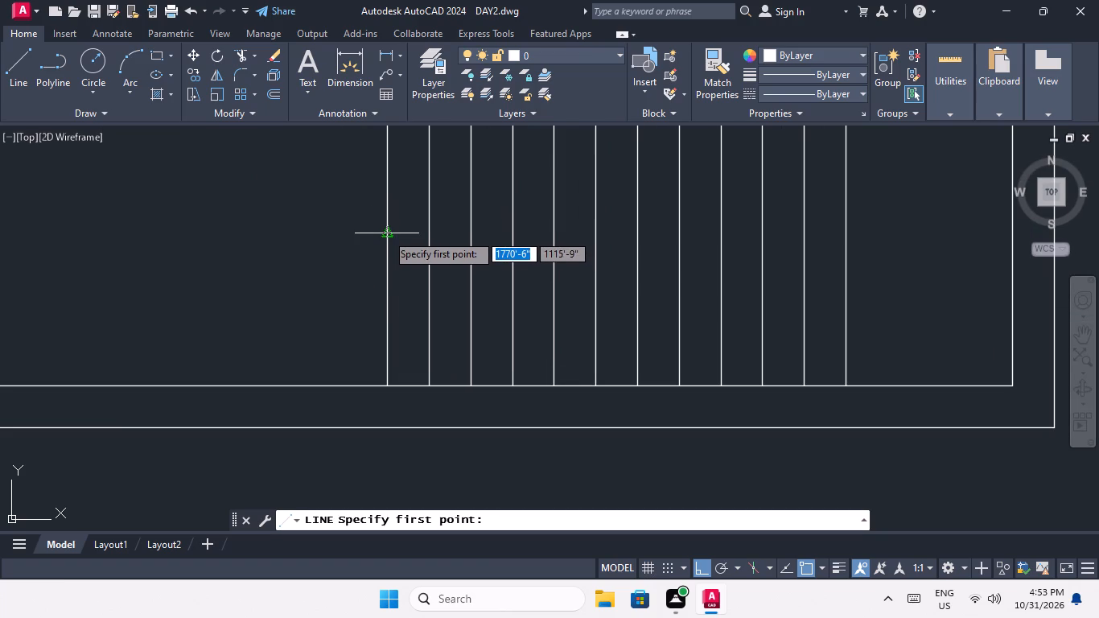
click(386, 233)
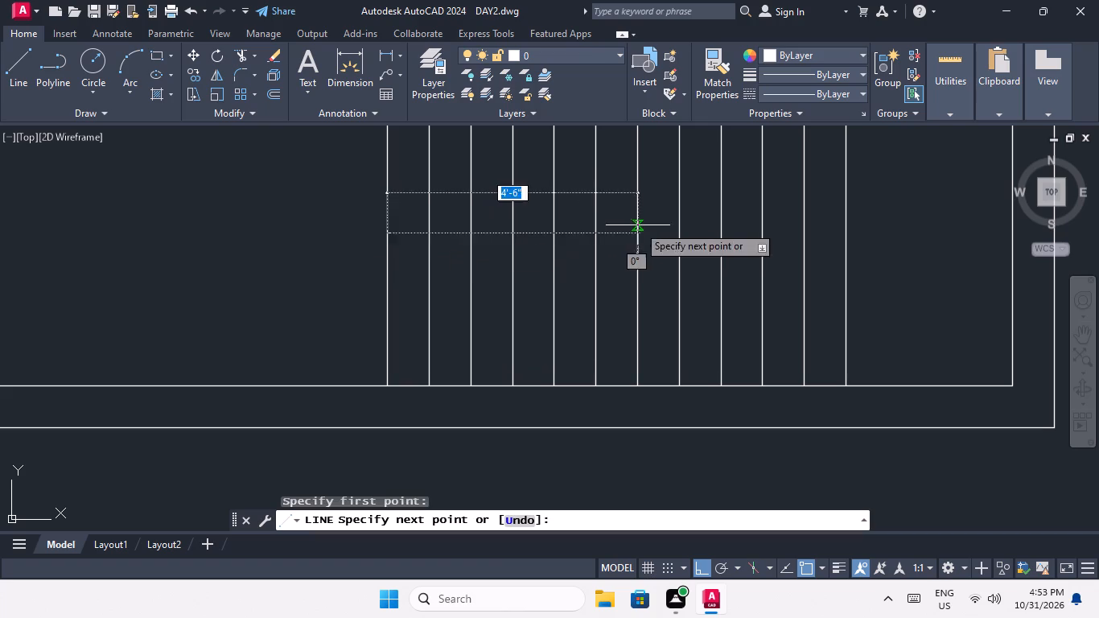
middle_drag(638, 225, 312, 270)
scroll(491, 288, down, 2)
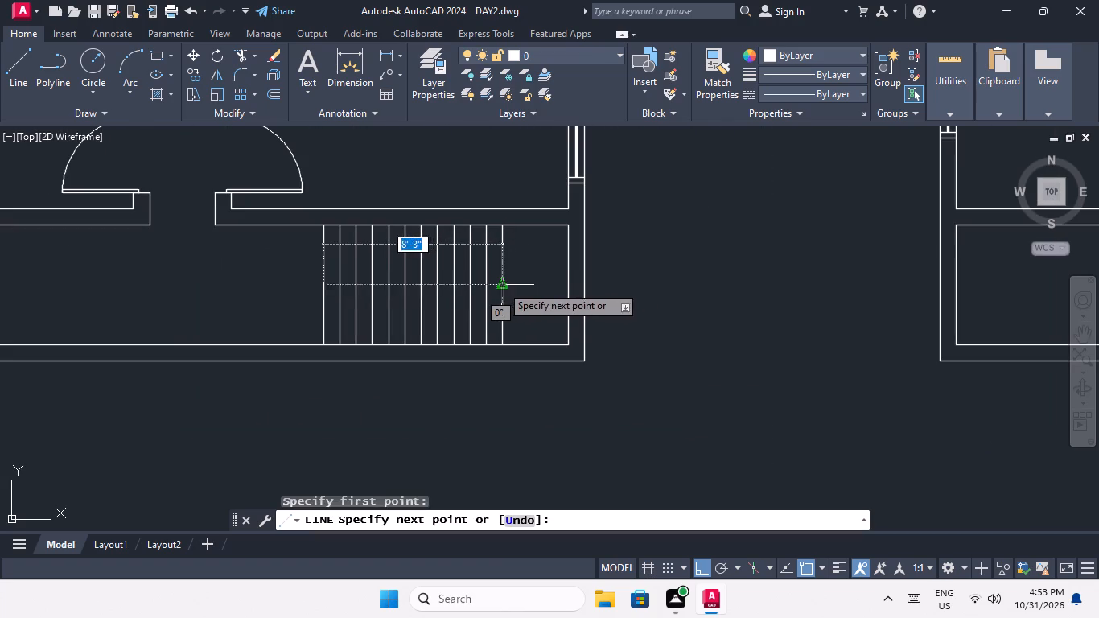
scroll(500, 286, up, 2)
click(503, 286)
key(space)
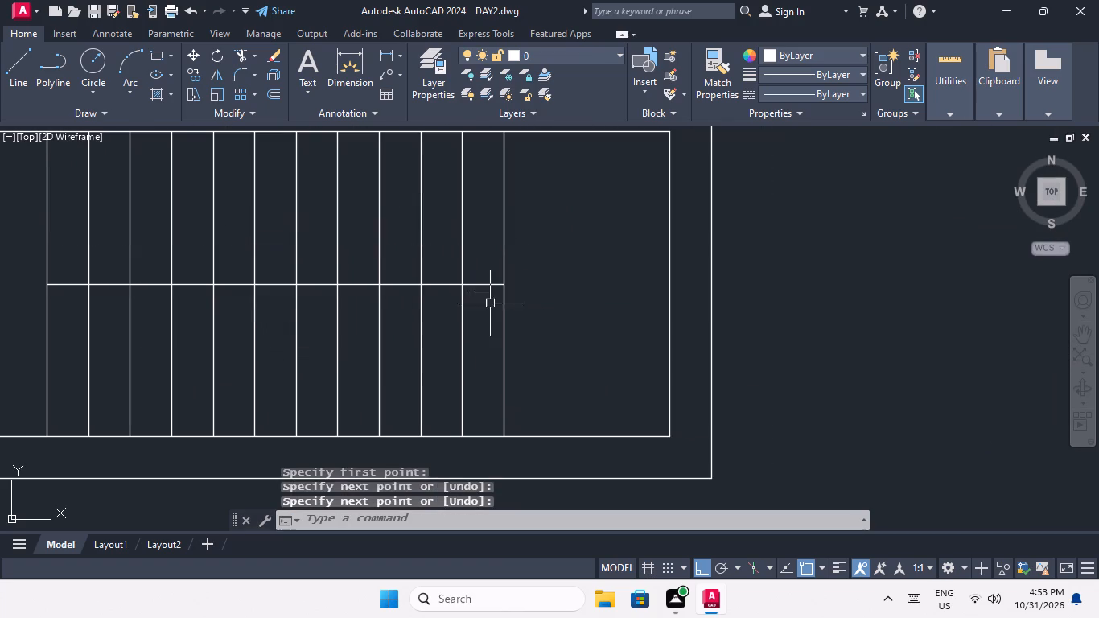
Draw a horizontal centre line about 8'-3" long across the third plan's staircase, from the westernmost tread line to the landing line.
scroll(488, 272, down, 3)
middle_drag(502, 299, 121, 365)
scroll(320, 342, down, 3)
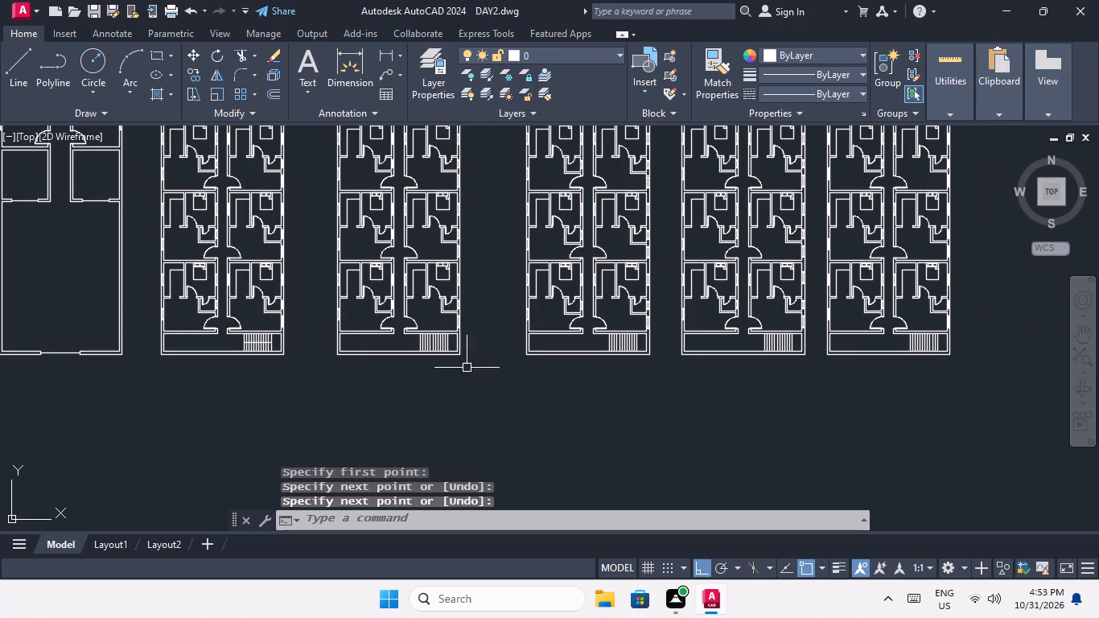
scroll(421, 342, up, 4)
key(space)
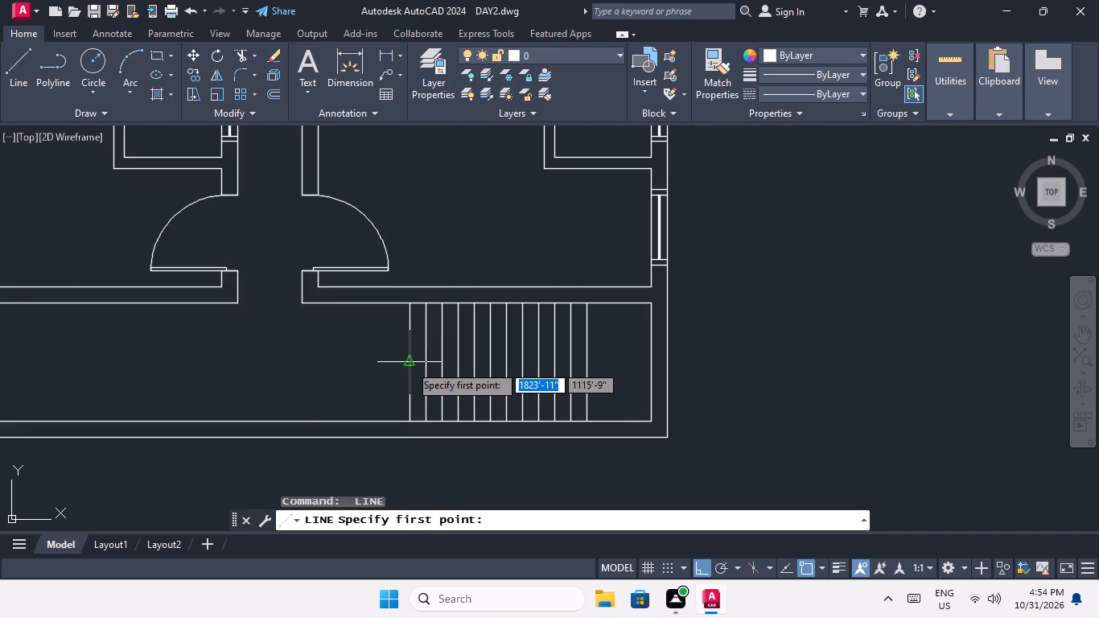
click(410, 364)
scroll(545, 367, up, 2)
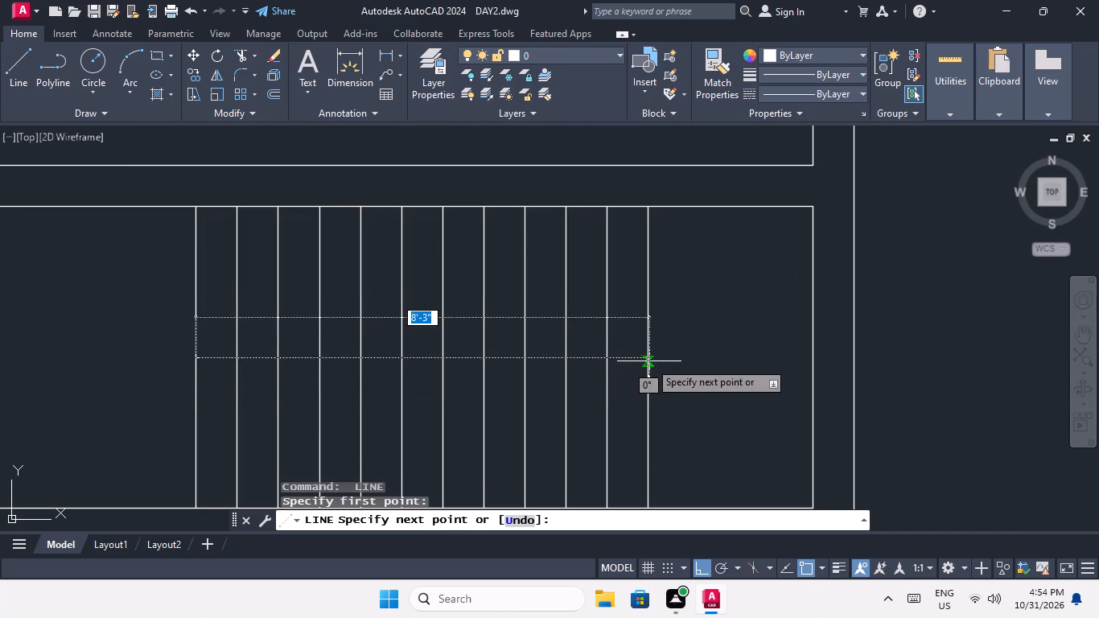
click(651, 355)
key(space)
Draw a horizontal centre line across the fourth plan's staircase, from the westernmost tread line to the landing line.
scroll(645, 359, down, 4)
middle_drag(659, 369, 256, 307)
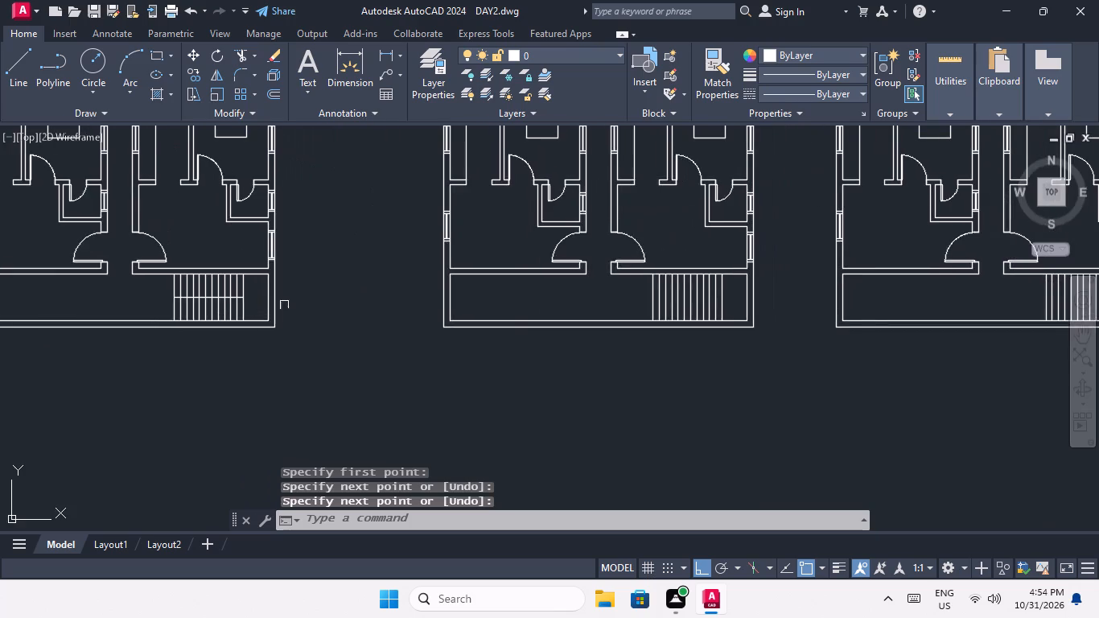
middle_drag(514, 297, 315, 317)
key(space)
scroll(493, 321, up, 3)
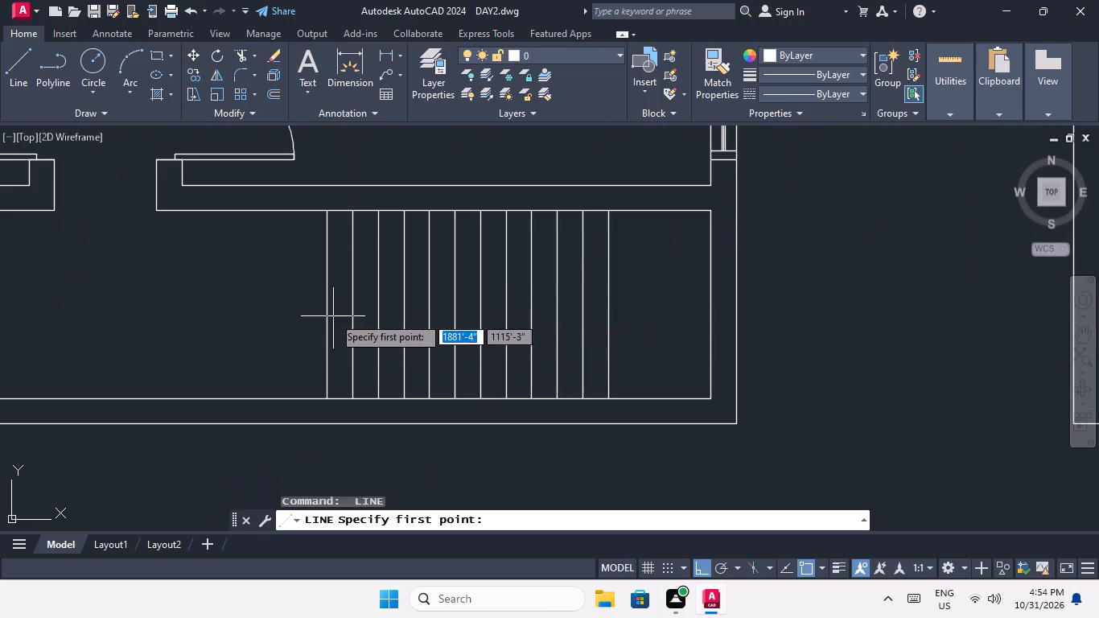
click(327, 305)
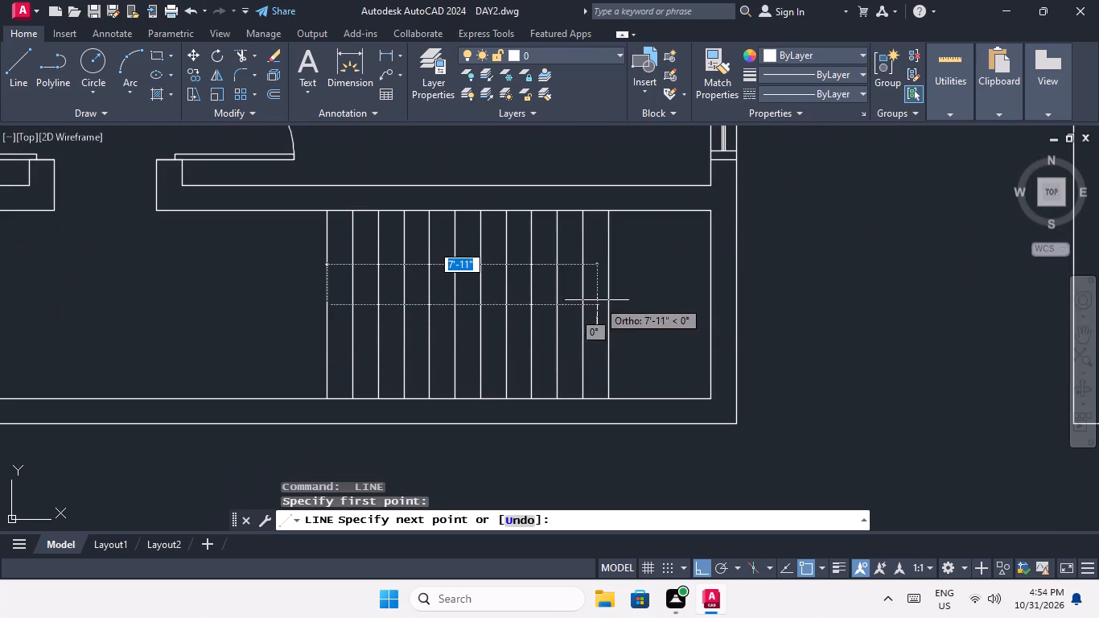
click(607, 306)
key(space)
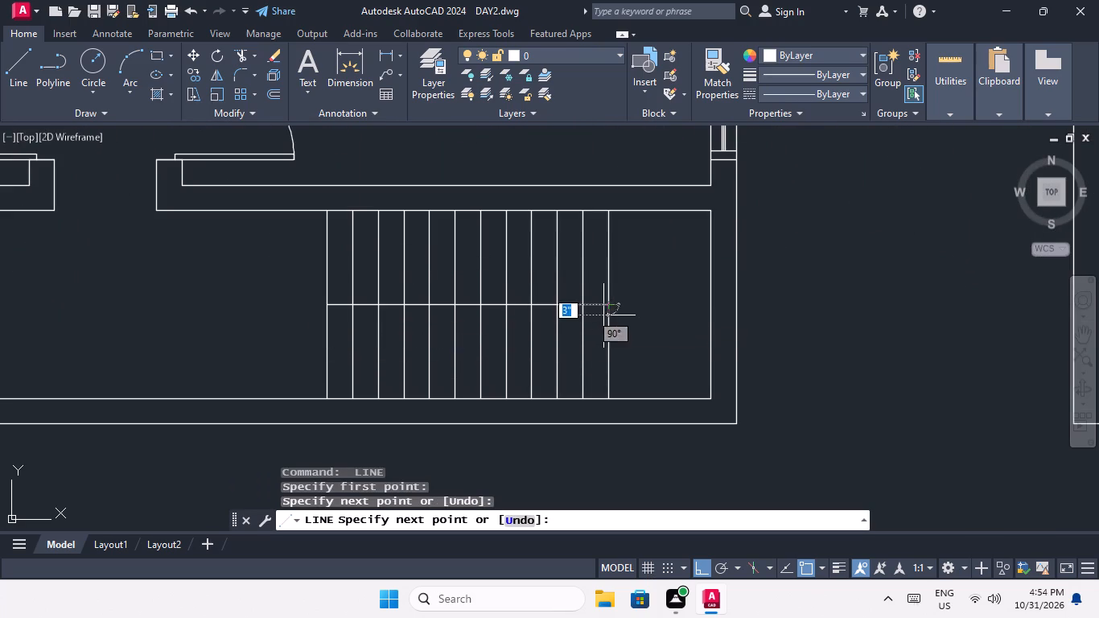
Draw a horizontal centre line across the fifth plan's staircase, from the westernmost tread line to the landing line.
scroll(556, 310, down, 3)
middle_drag(549, 336, 171, 360)
scroll(533, 348, up, 2)
key(space)
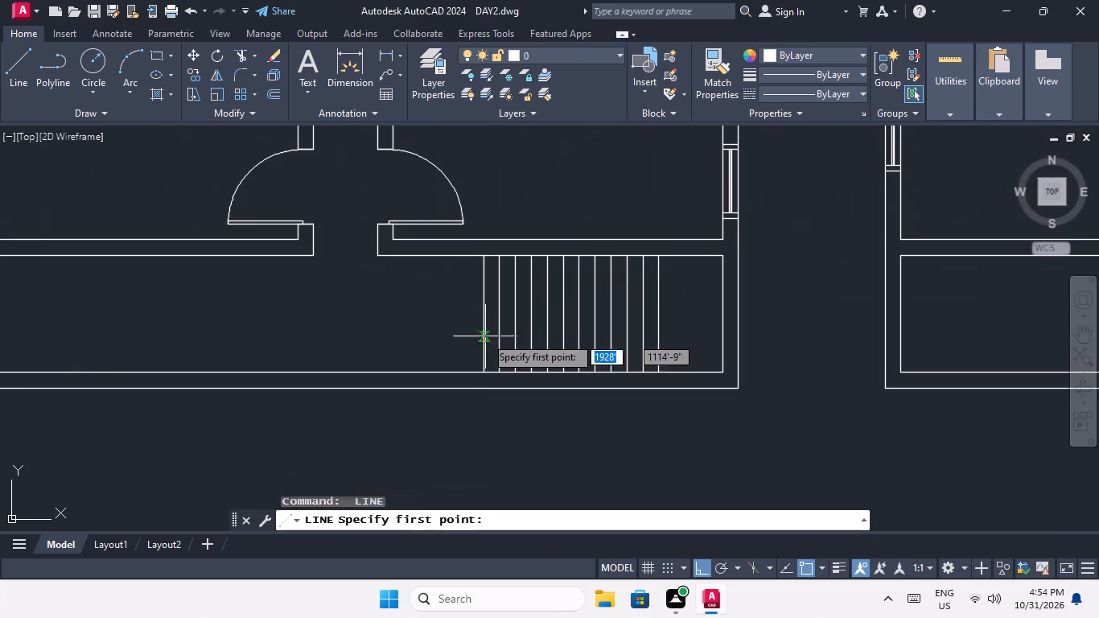
click(482, 315)
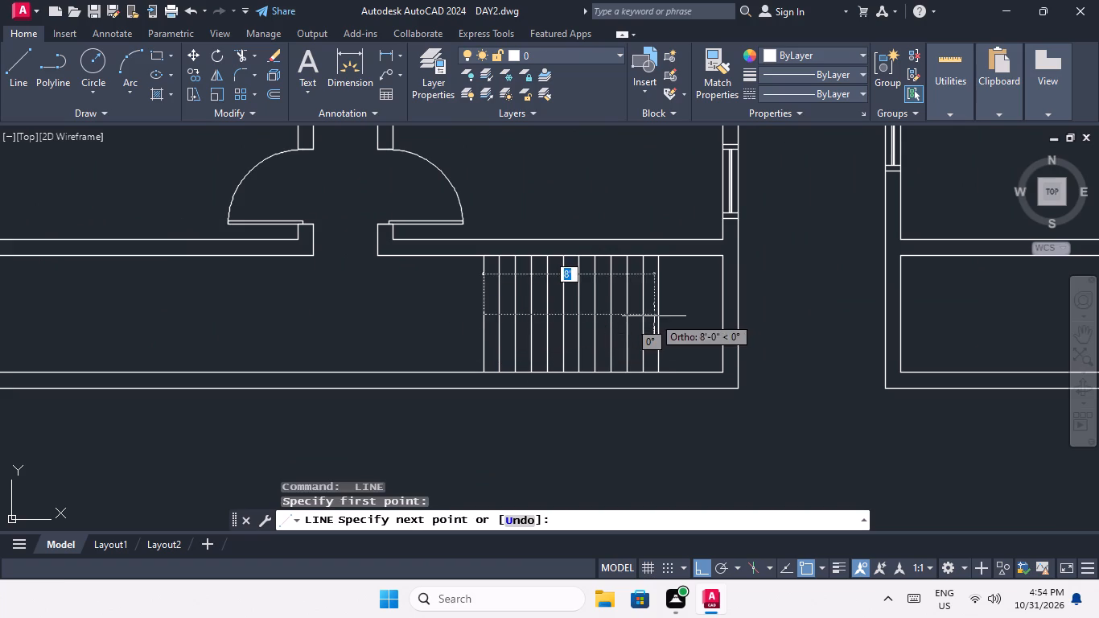
click(663, 314)
key(space)
Draw a horizontal centre line about 8'-3" long across the sixth plan's staircase, from the westernmost tread line to the landing line.
middle_drag(668, 360, 307, 363)
scroll(537, 326, down, 1)
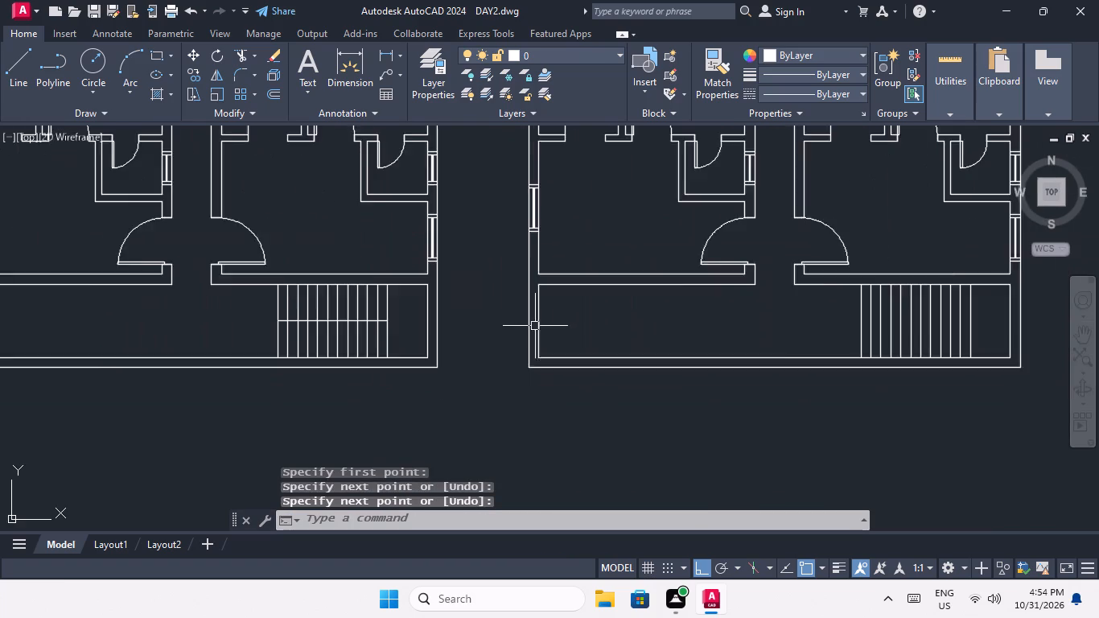
middle_drag(512, 328, 121, 328)
key(space)
scroll(484, 330, up, 2)
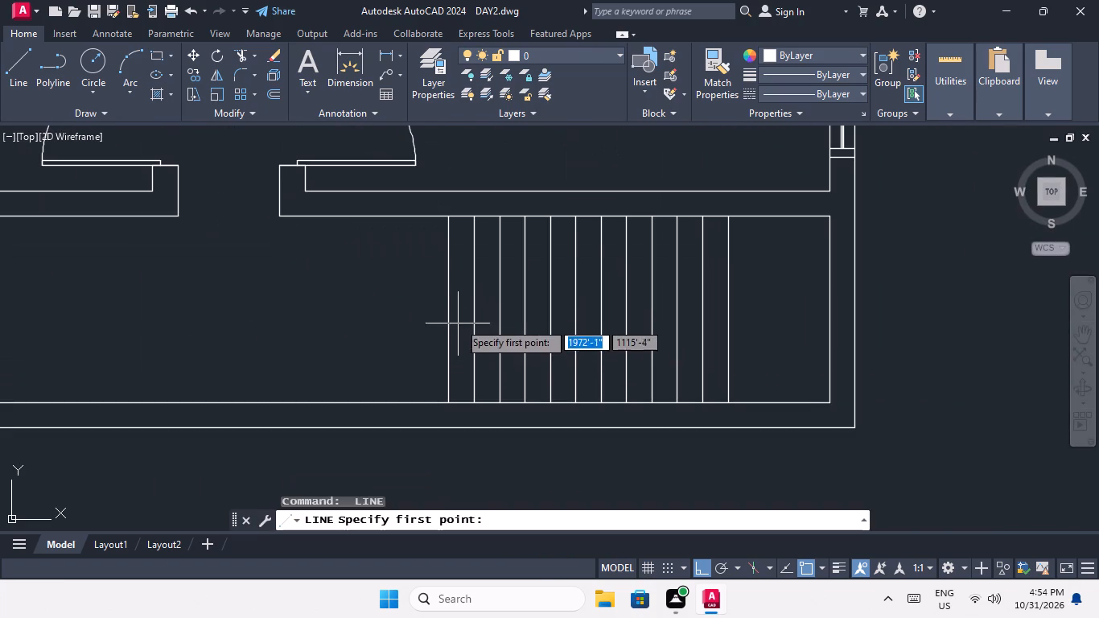
click(447, 310)
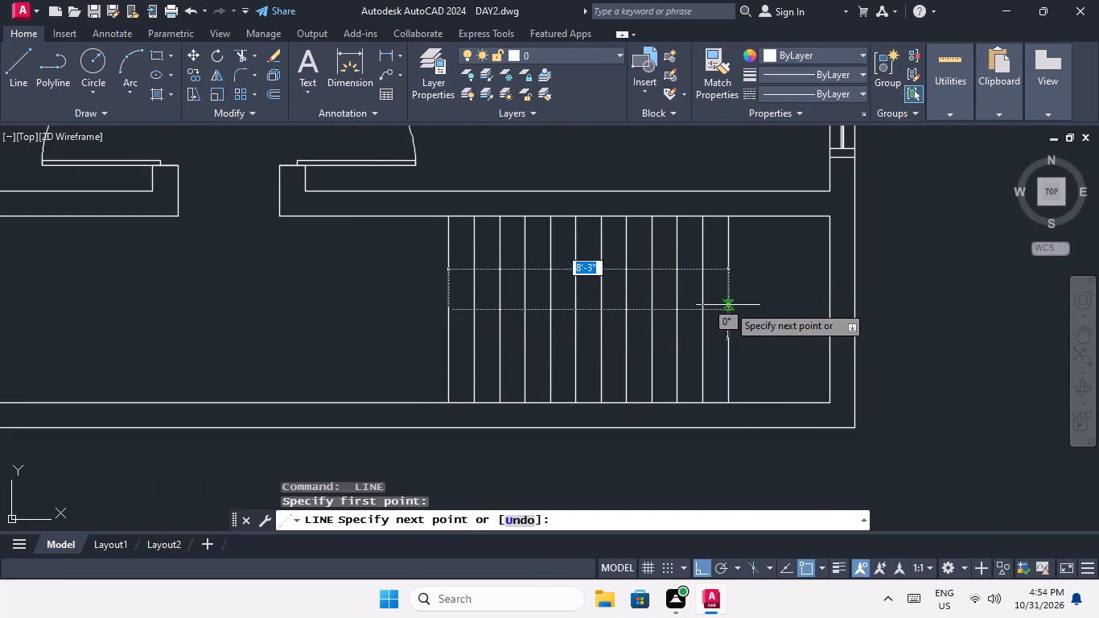
click(728, 313)
key(space)
Offset the second plan's stair centre line 1" to the north and 1" to the south, and end the Offset command.
scroll(599, 283, down, 4)
middle_drag(594, 328, 648, 370)
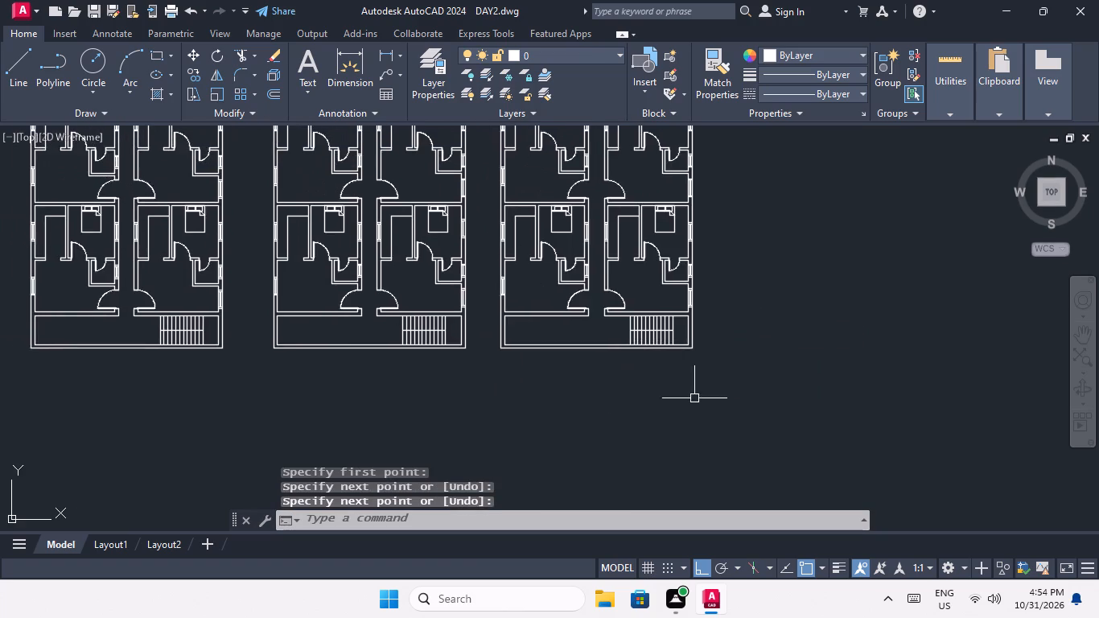
middle_drag(542, 404, 664, 398)
scroll(658, 397, down, 1)
middle_drag(527, 435, 631, 394)
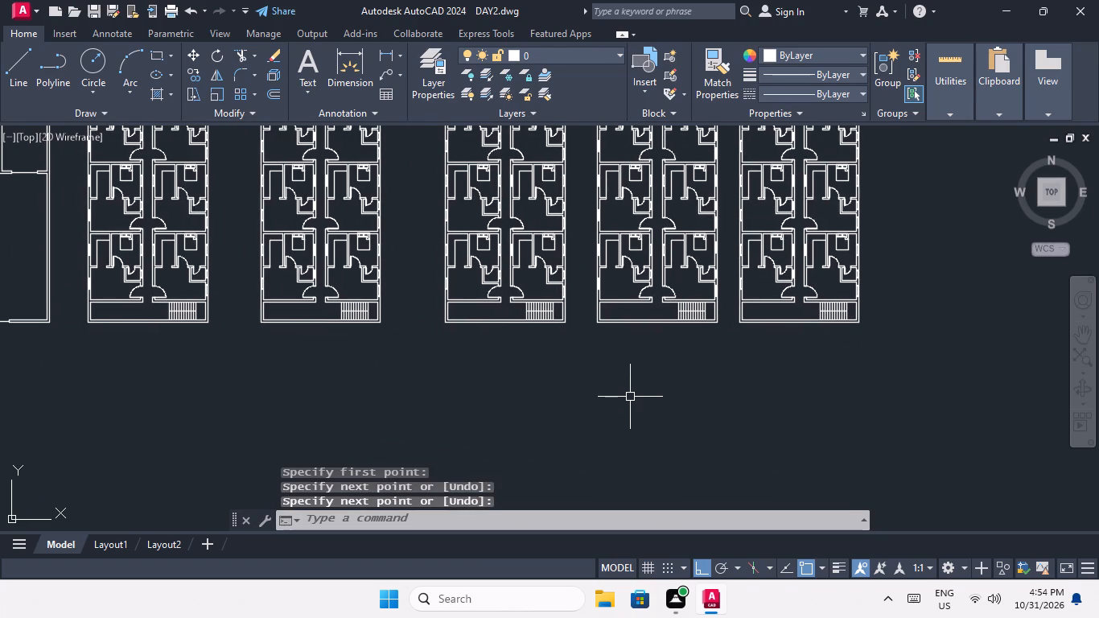
scroll(163, 334, up, 2)
middle_drag(197, 368, 337, 412)
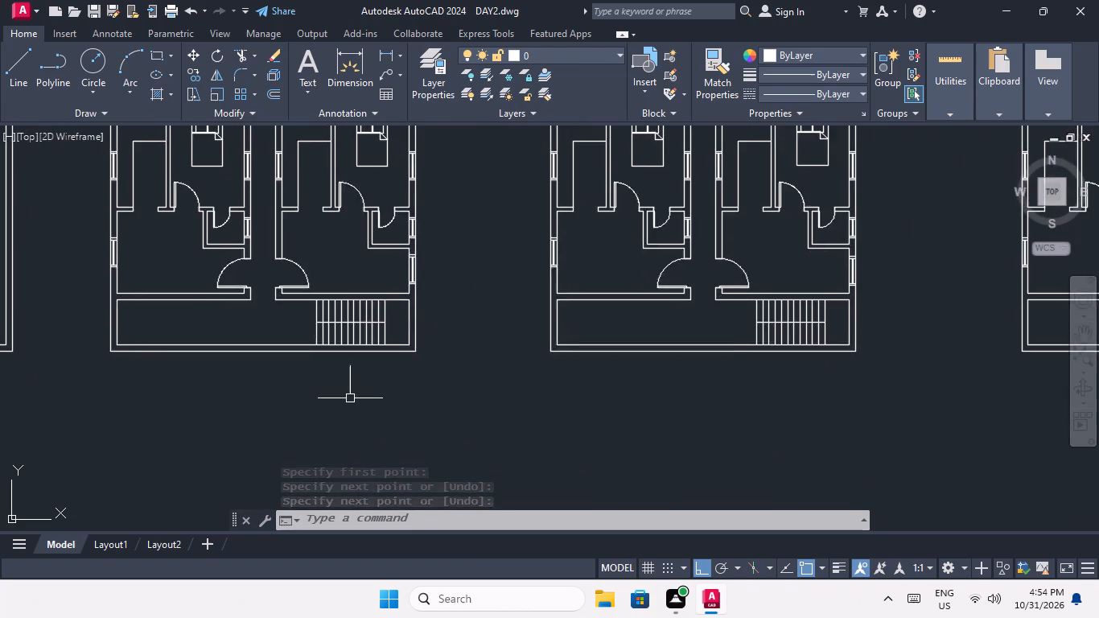
scroll(336, 389, up, 3)
middle_drag(329, 402, 309, 532)
key(Escape)
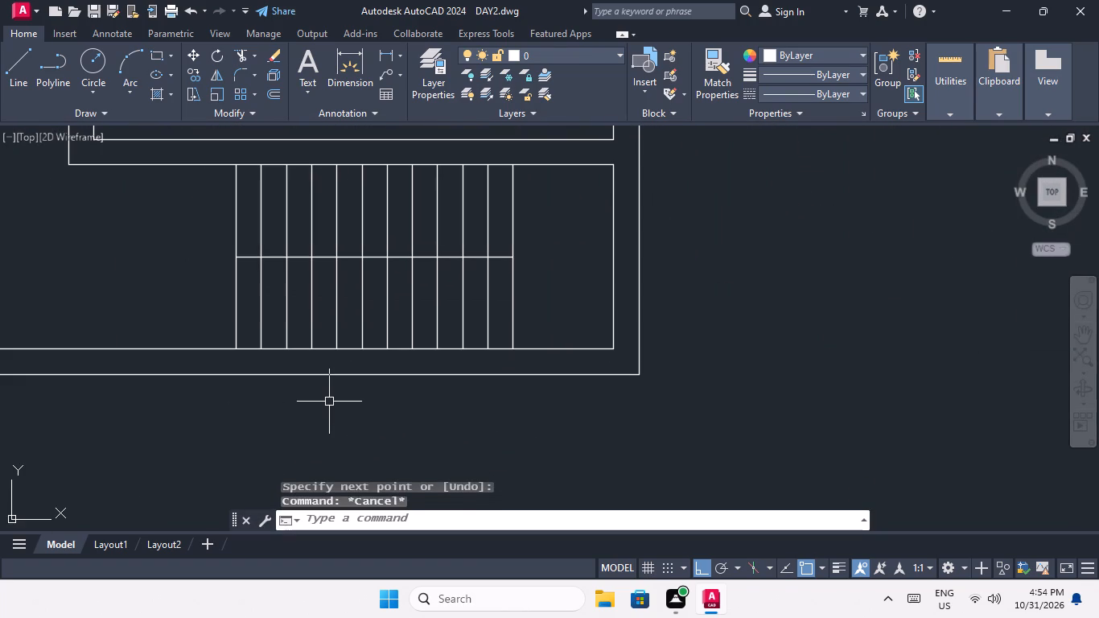
key(o)
key(Return)
text(1")
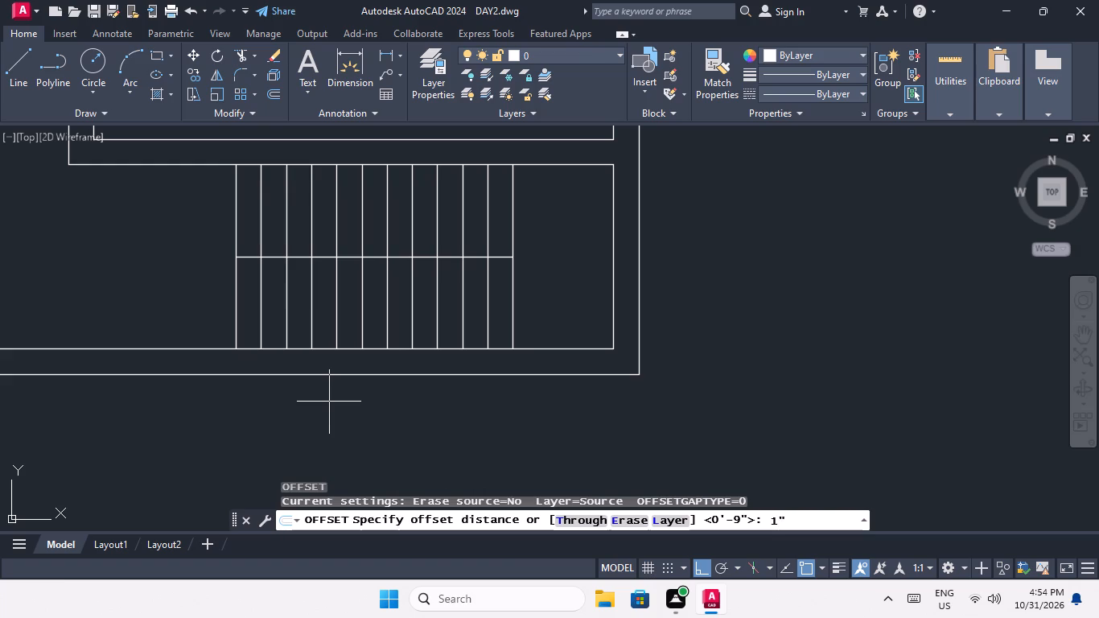
key(Return)
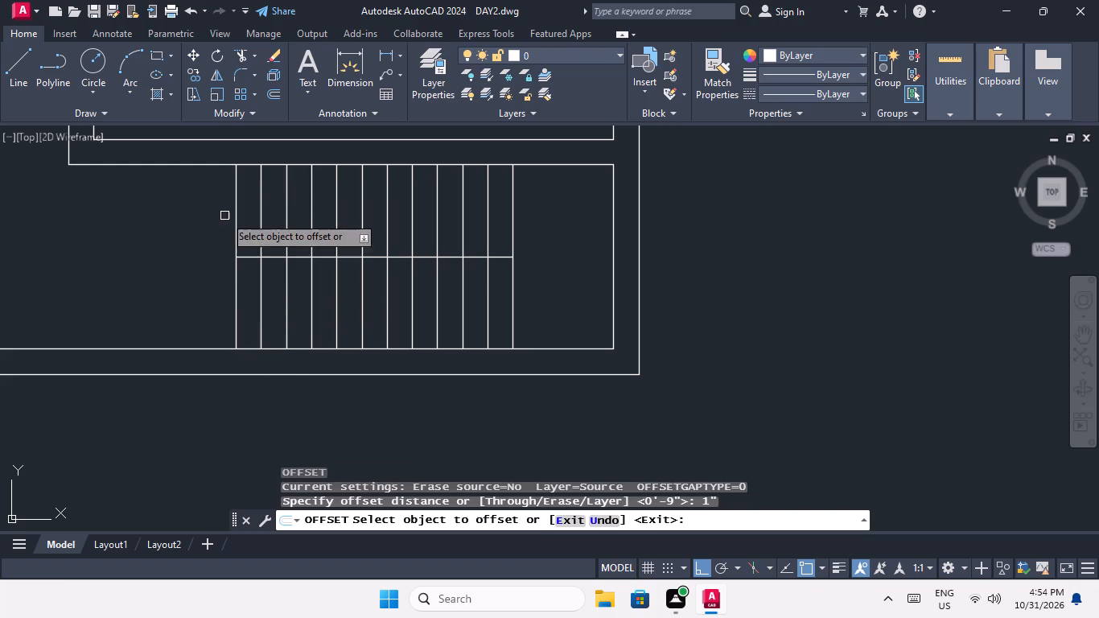
scroll(224, 216, up, 1)
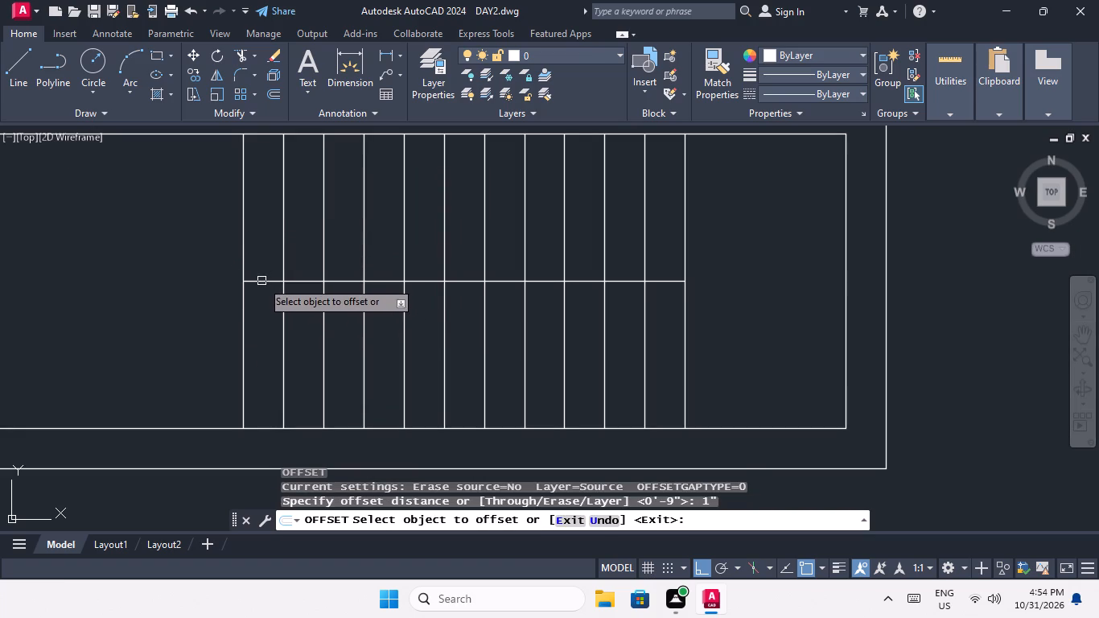
click(261, 281)
click(256, 256)
scroll(261, 293, up, 2)
drag(253, 263, 253, 285)
click(255, 299)
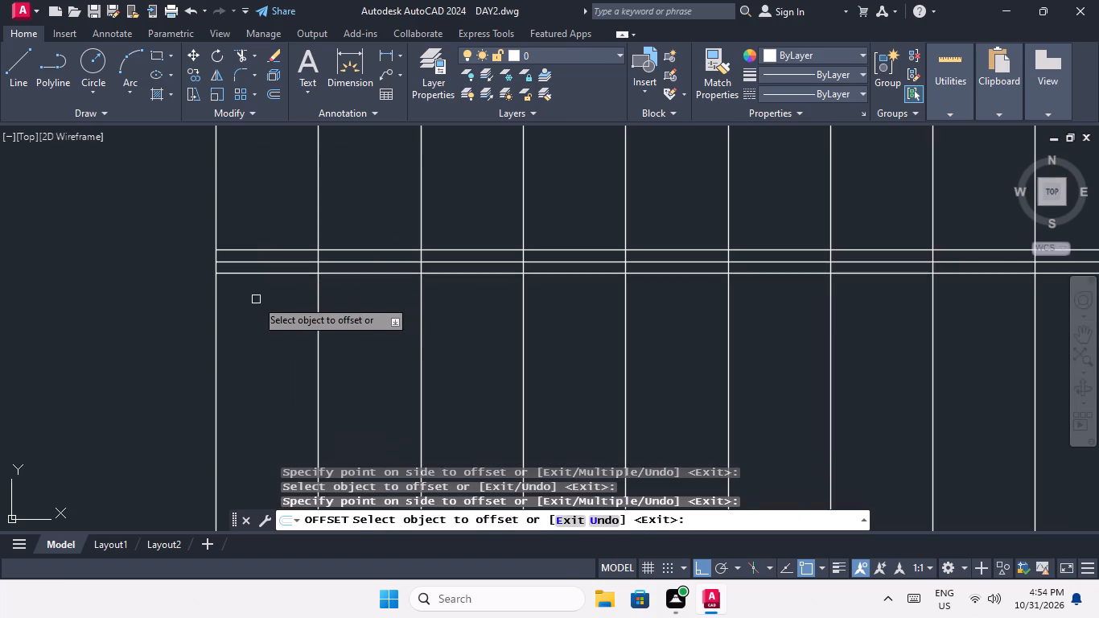
scroll(256, 299, down, 2)
key(Escape)
key(Escape)
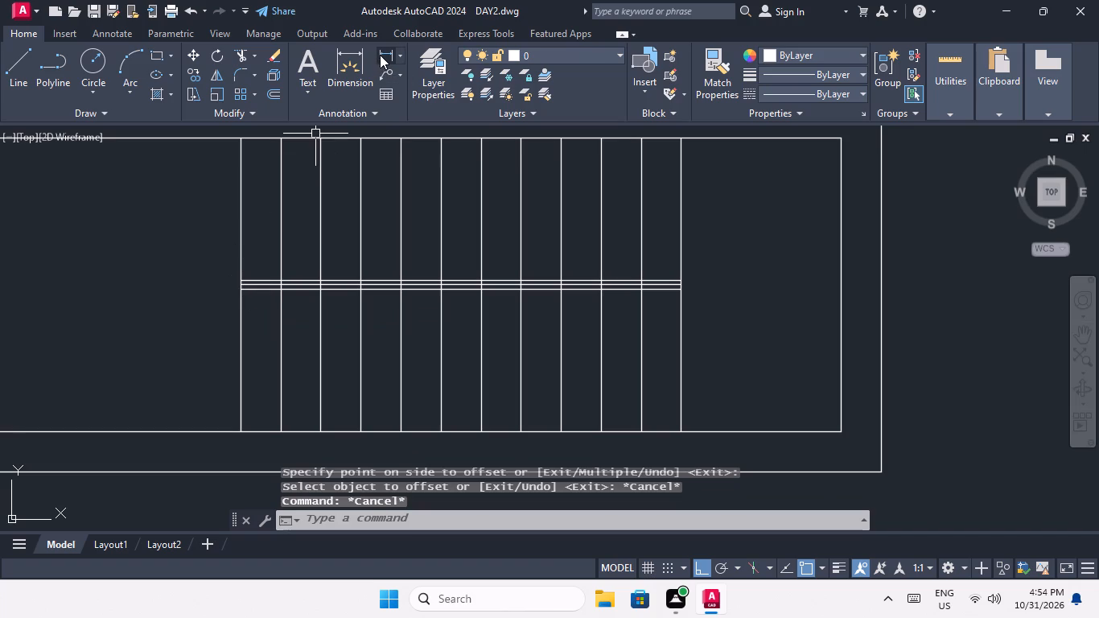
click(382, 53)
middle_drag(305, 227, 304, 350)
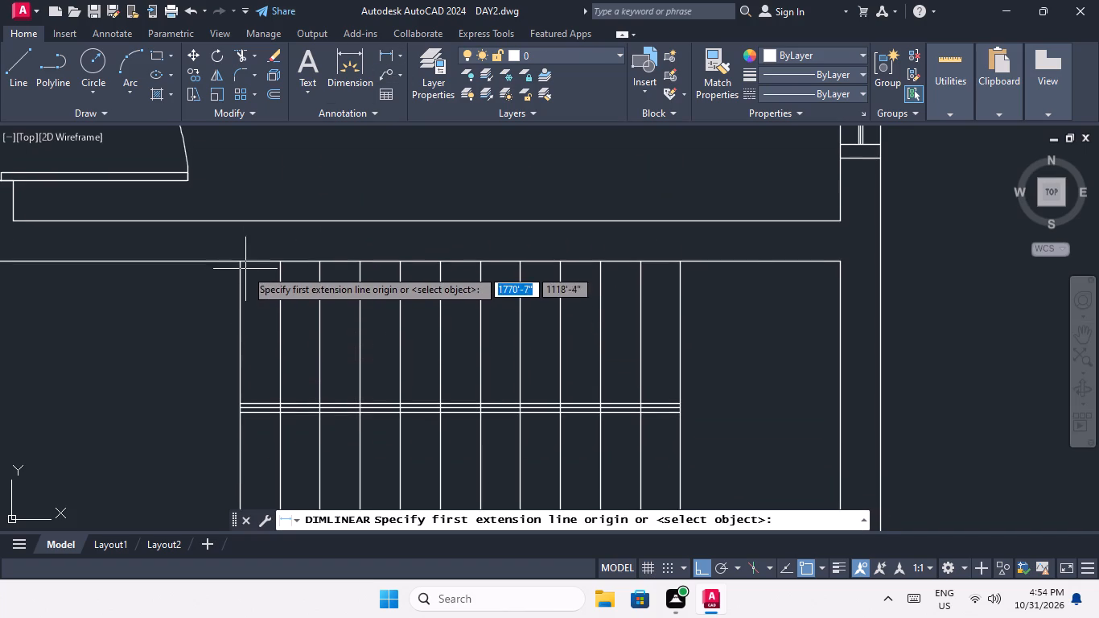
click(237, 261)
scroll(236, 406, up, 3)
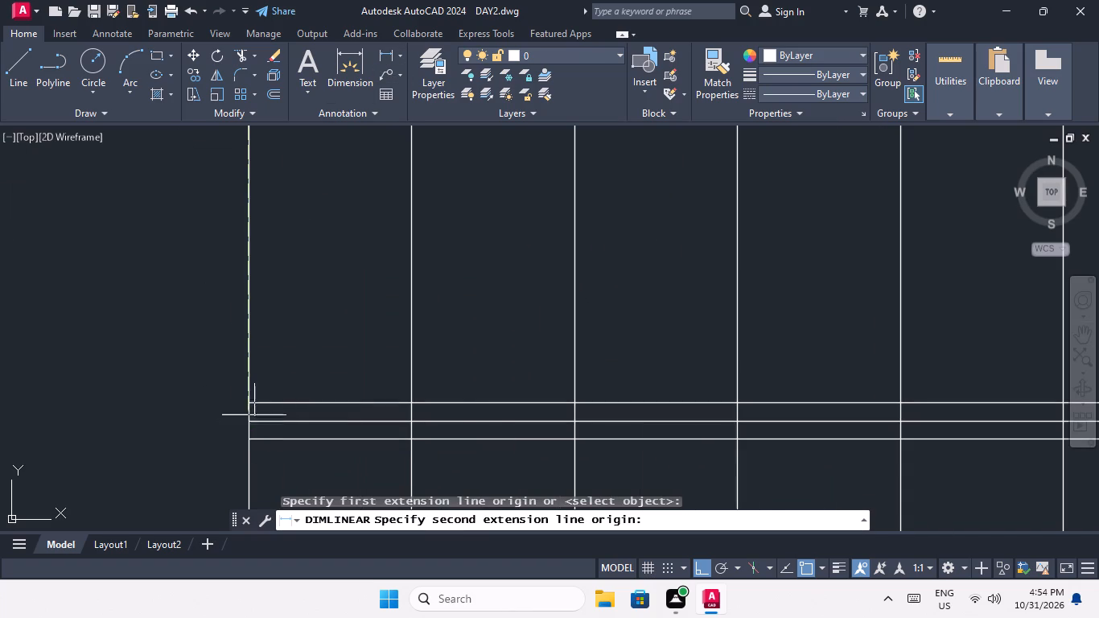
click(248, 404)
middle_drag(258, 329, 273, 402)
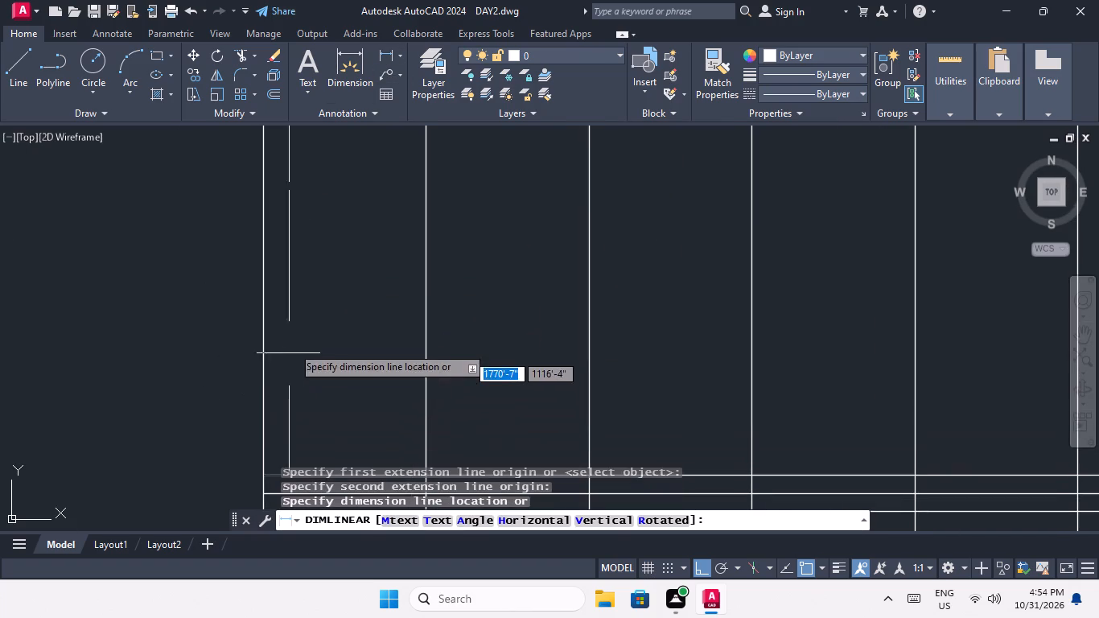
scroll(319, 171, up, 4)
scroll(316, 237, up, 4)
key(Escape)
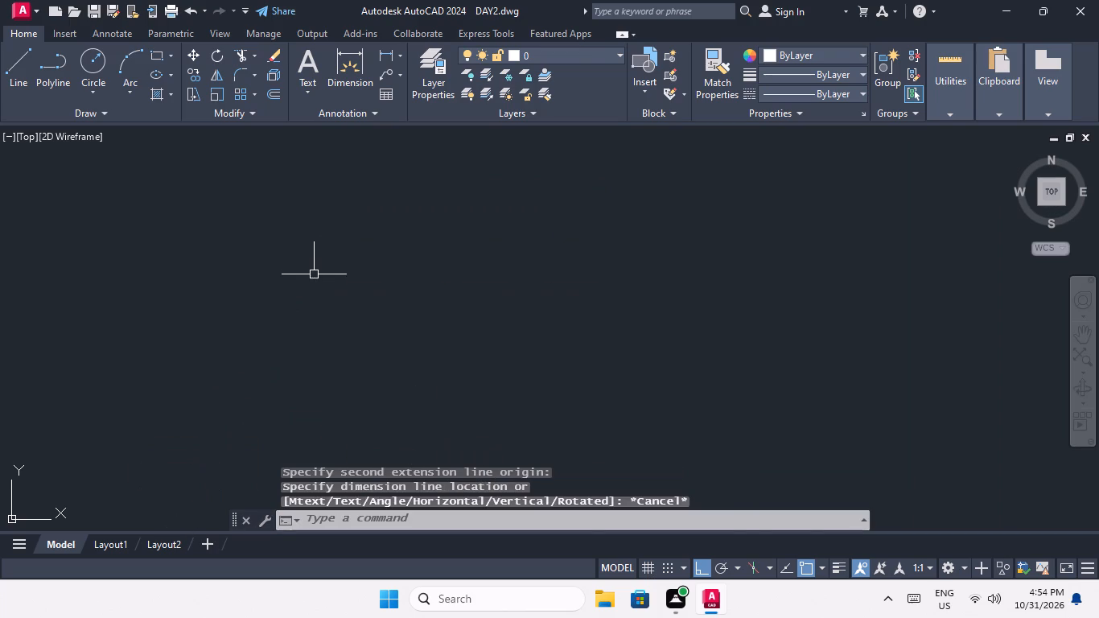
Erase the original centre line between the two offset divider lines in the second plan's staircase.
scroll(314, 270, down, 11)
middle_drag(343, 356, 311, 256)
scroll(307, 319, up, 3)
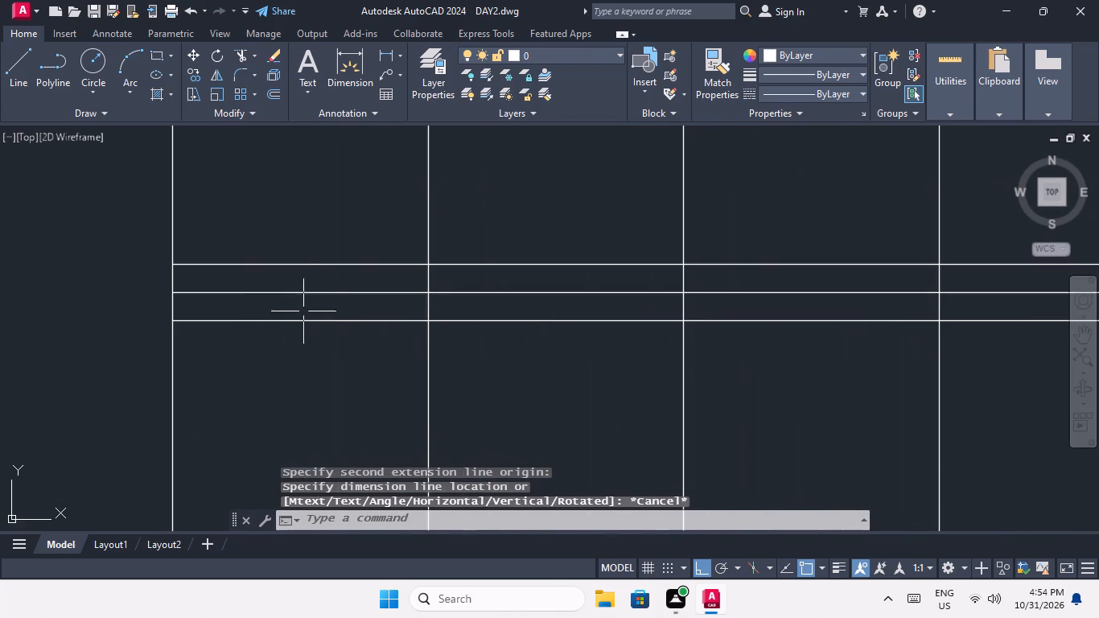
scroll(303, 297, up, 2)
drag(314, 313, 296, 291)
click(280, 262)
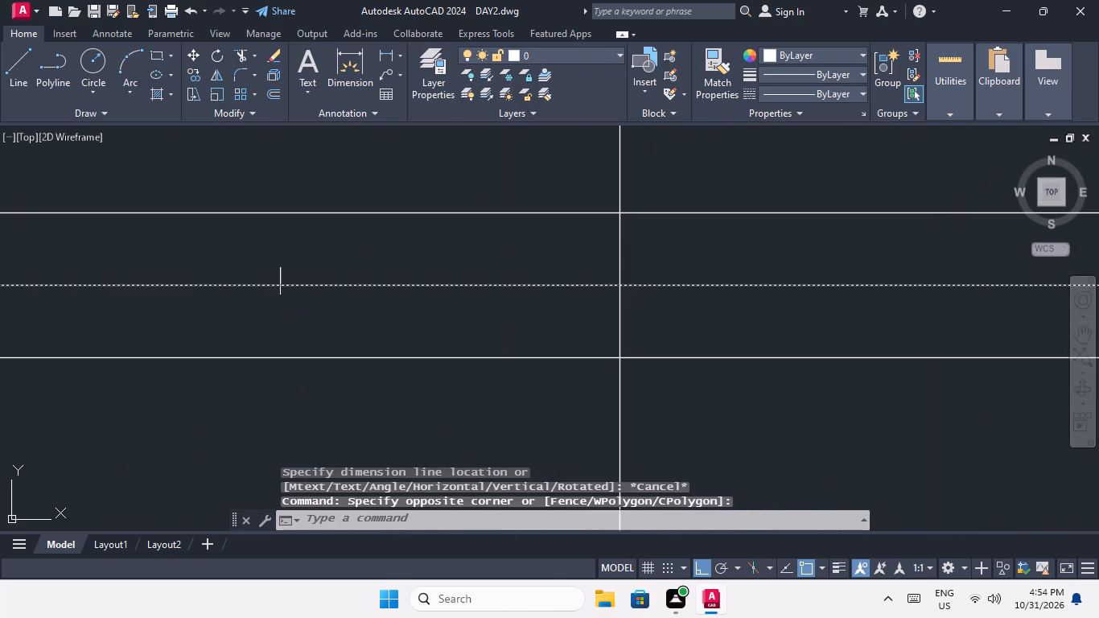
key(Delete)
Offset the third plan's stair centre line 1" to the north and 1" to the south.
scroll(279, 284, down, 5)
middle_drag(368, 305, 120, 345)
scroll(245, 296, down, 2)
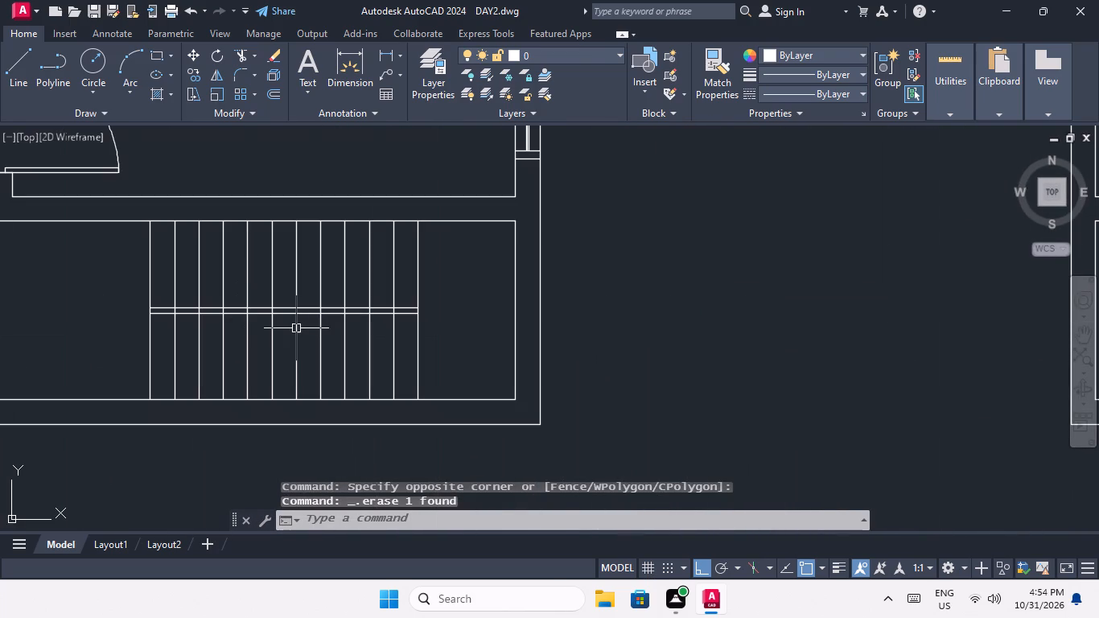
key(Escape)
key(Escape)
key(o)
key(Return)
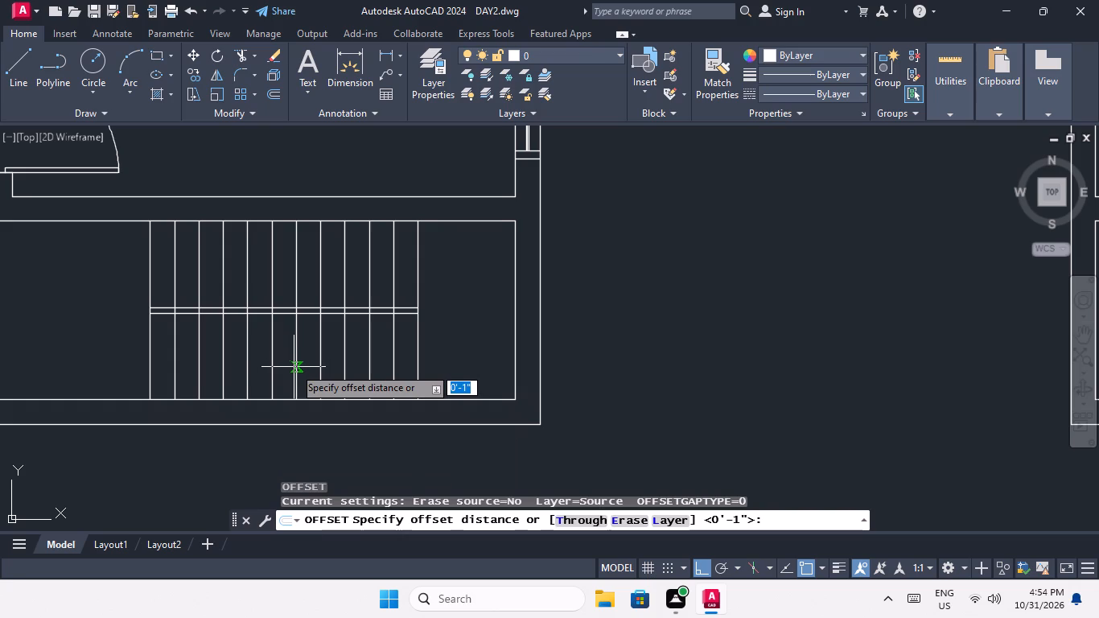
text(1")
key(Return)
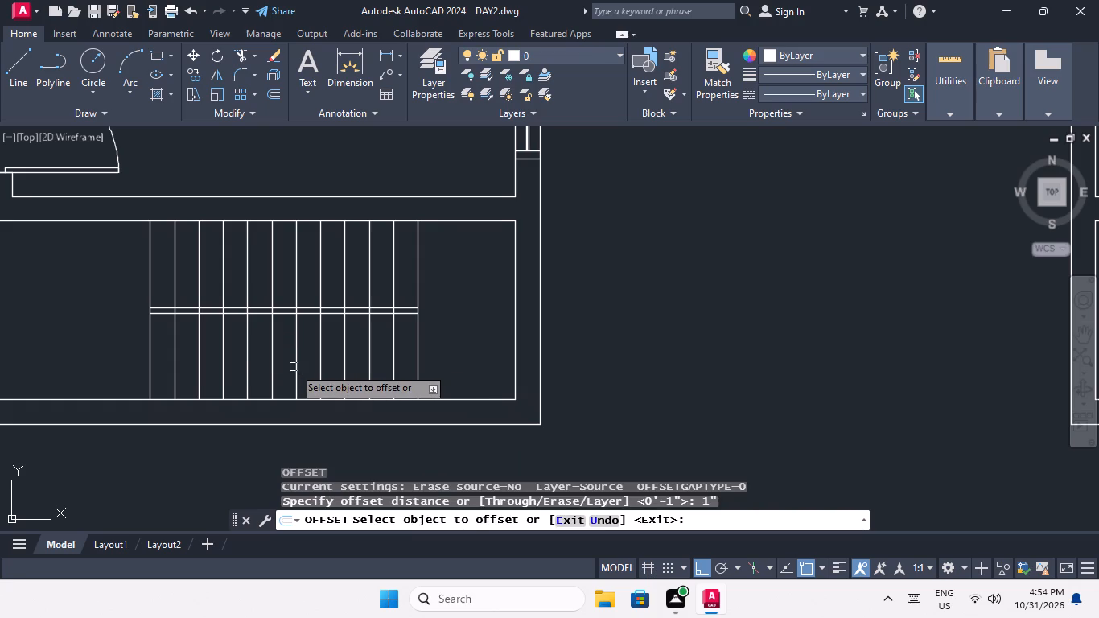
scroll(545, 404, down, 1)
scroll(586, 279, down, 2)
middle_drag(606, 339, 251, 323)
scroll(587, 315, up, 4)
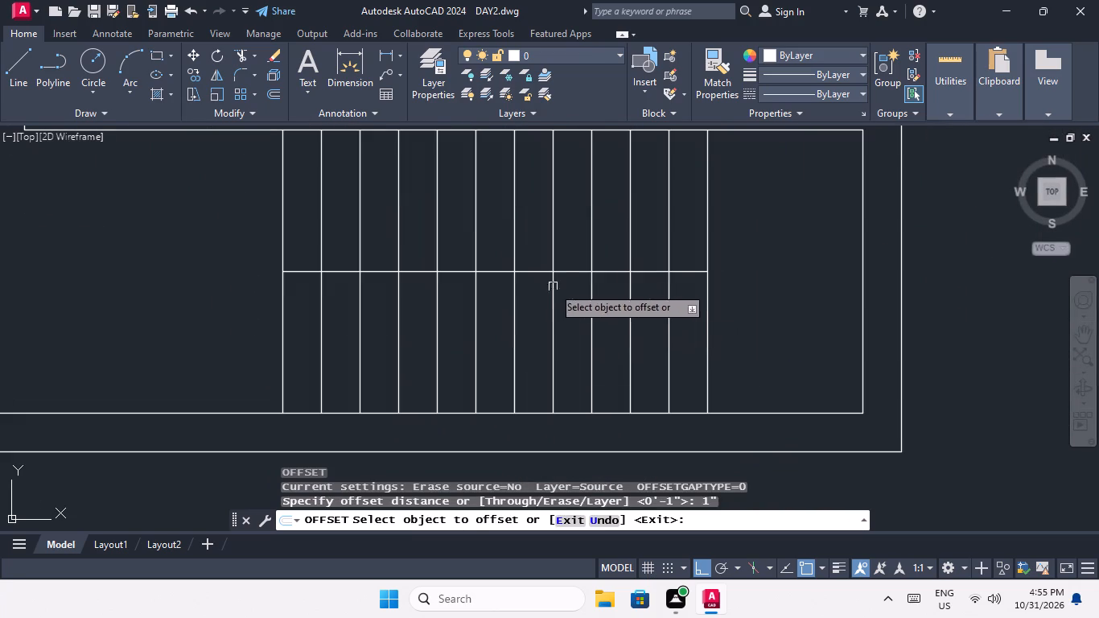
scroll(537, 264, up, 2)
drag(535, 284, 531, 276)
click(529, 238)
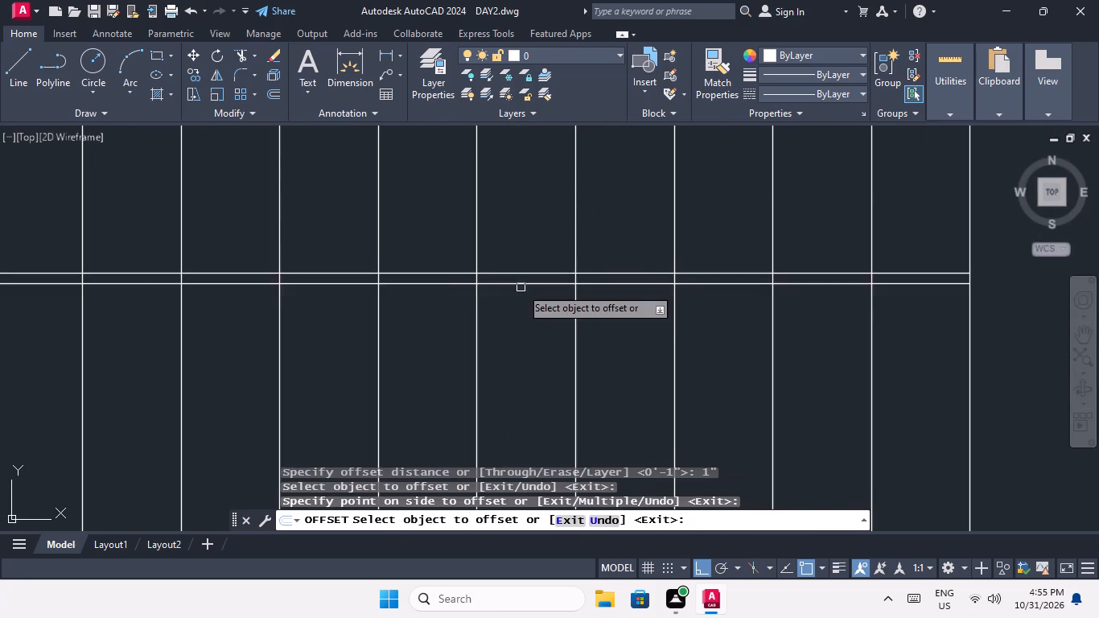
scroll(521, 286, up, 2)
drag(522, 278, 523, 291)
drag(531, 329, 529, 321)
Offset the fourth plan's stair centre line to the north and to the south at the same 1" distance.
scroll(527, 270, down, 4)
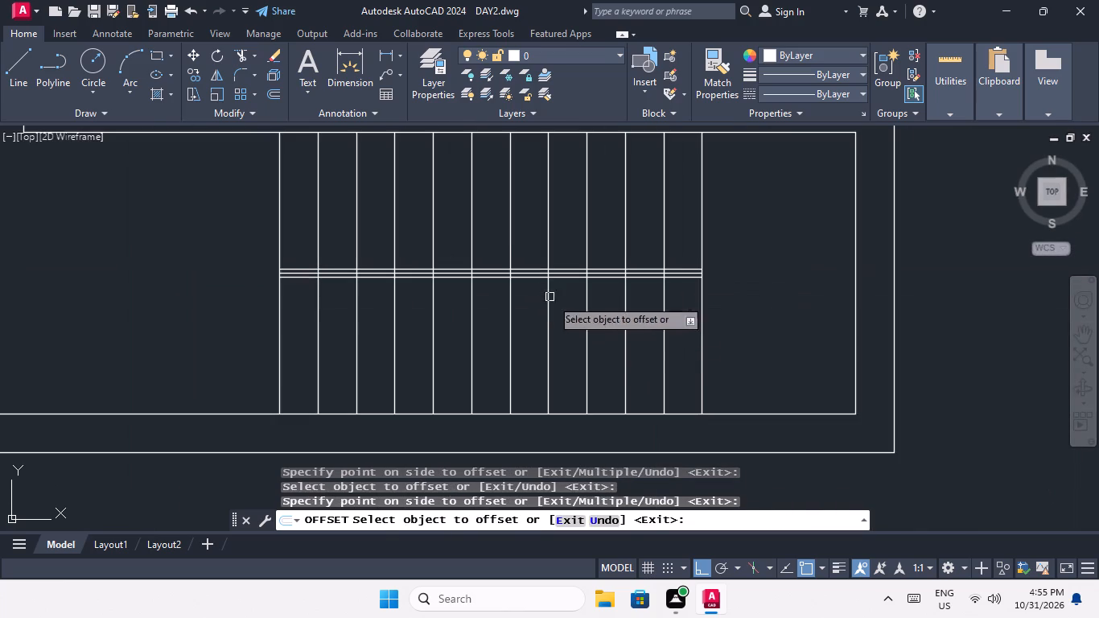
middle_drag(604, 336, 366, 344)
scroll(447, 289, down, 3)
middle_drag(667, 321, 176, 348)
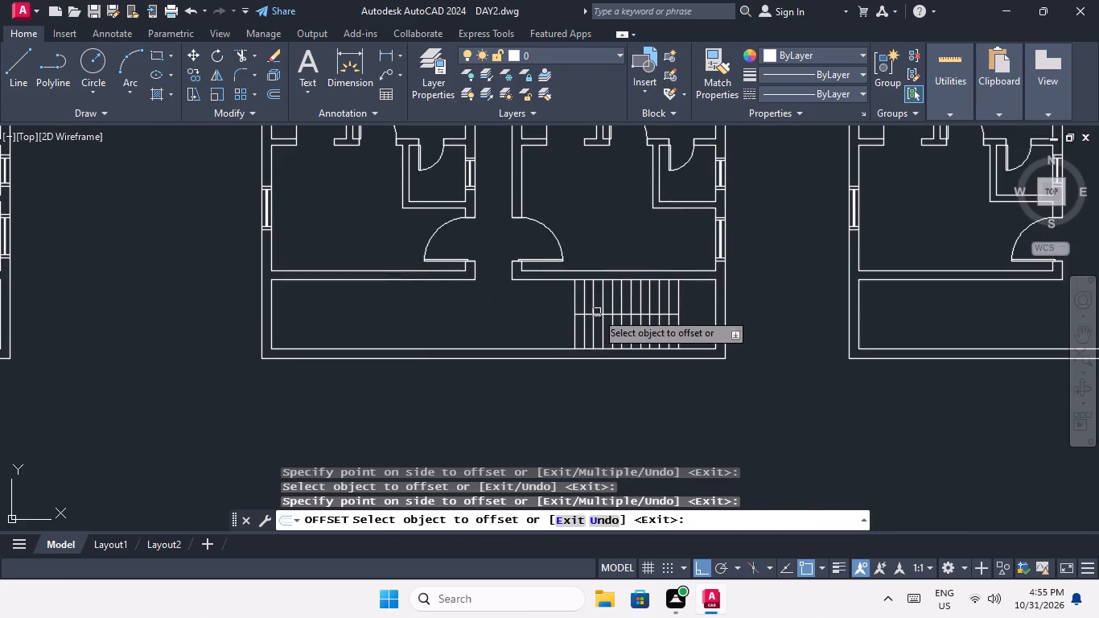
scroll(596, 311, up, 3)
drag(605, 323, 604, 309)
click(605, 278)
scroll(604, 316, up, 3)
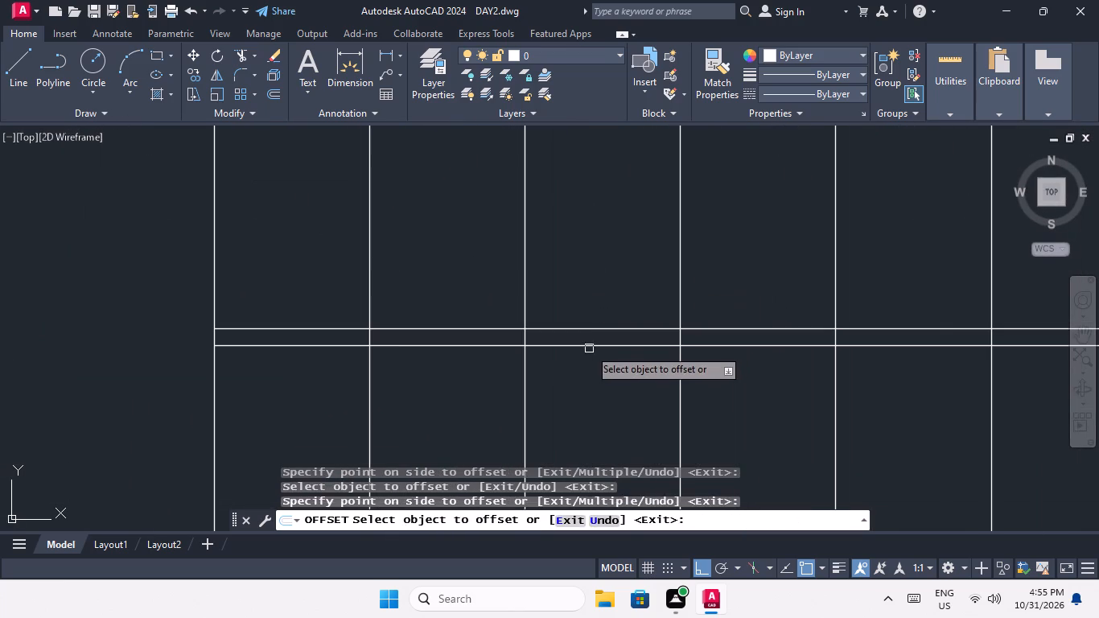
drag(589, 346, 588, 366)
drag(591, 406, 590, 391)
Offset the fifth plan's stair centre line to the north and to the south at the same 1" distance.
scroll(570, 324, down, 3)
middle_drag(646, 356, 331, 359)
scroll(410, 323, down, 2)
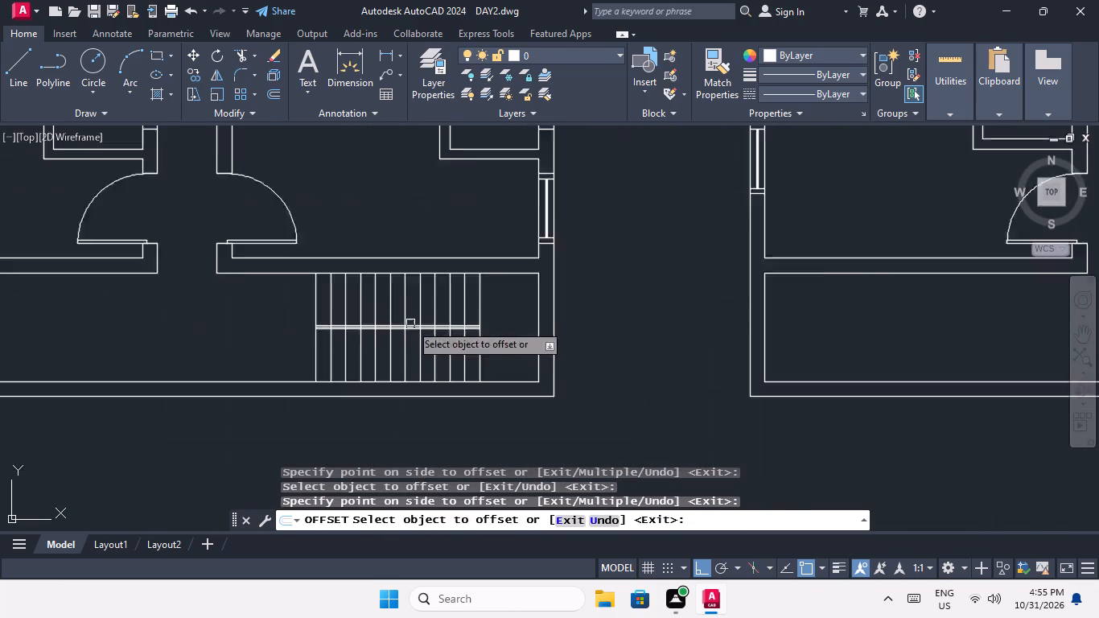
scroll(410, 323, down, 1)
middle_drag(561, 348, 177, 400)
scroll(624, 378, up, 3)
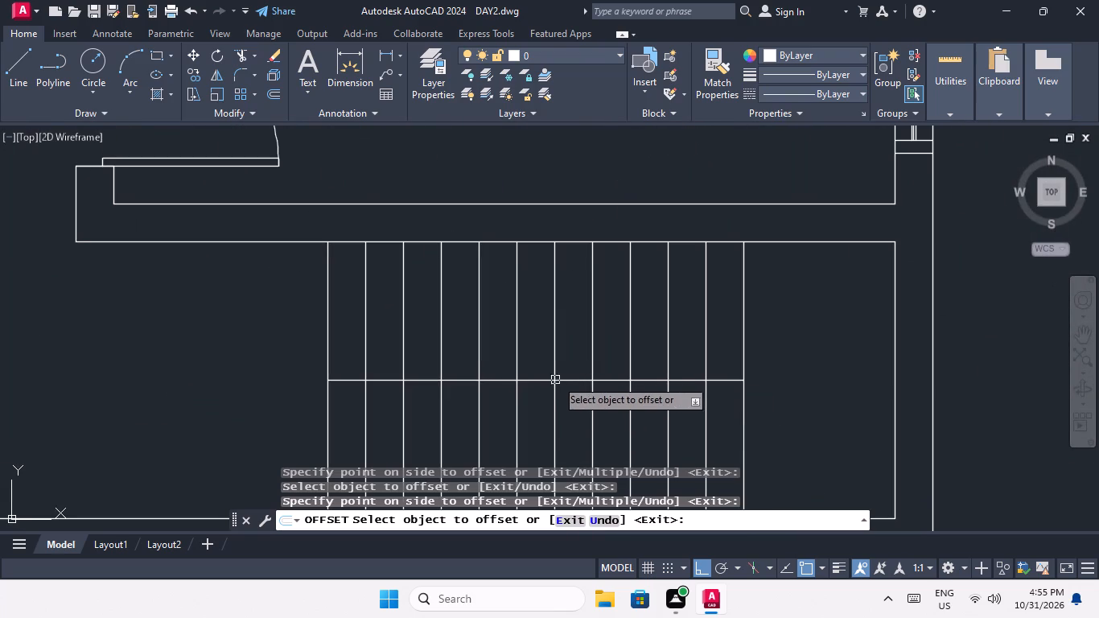
click(535, 379)
click(545, 333)
scroll(533, 392, up, 3)
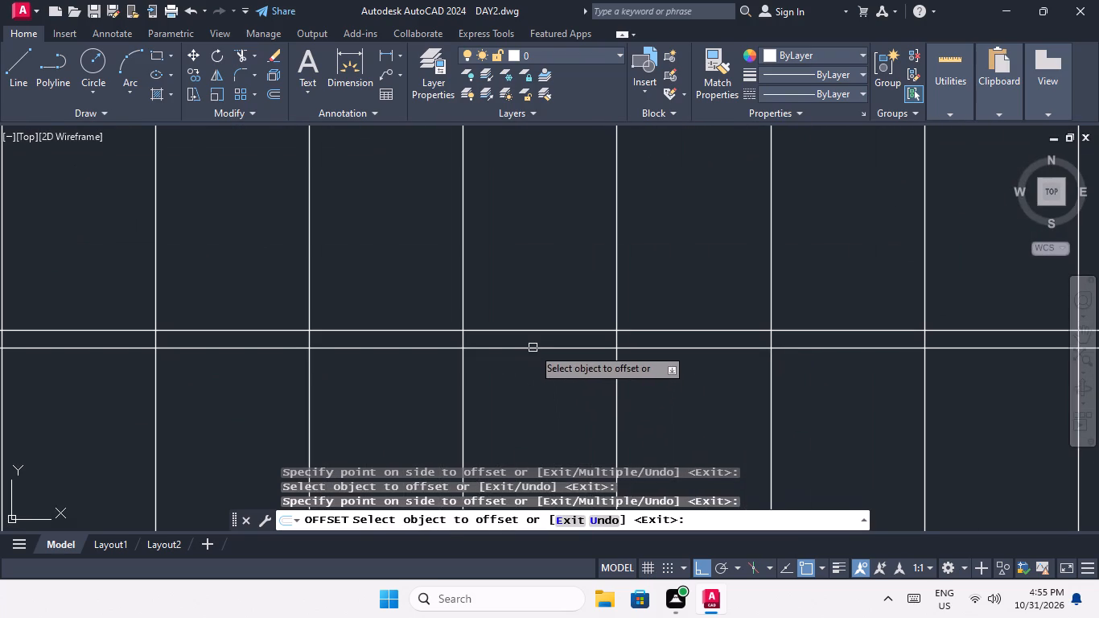
drag(533, 348, 534, 381)
click(541, 394)
Offset the sixth plan's stair centre line 1" to the north and 1" to the south, and end the Offset command.
scroll(536, 352, down, 3)
middle_drag(599, 385, 337, 412)
scroll(370, 376, down, 3)
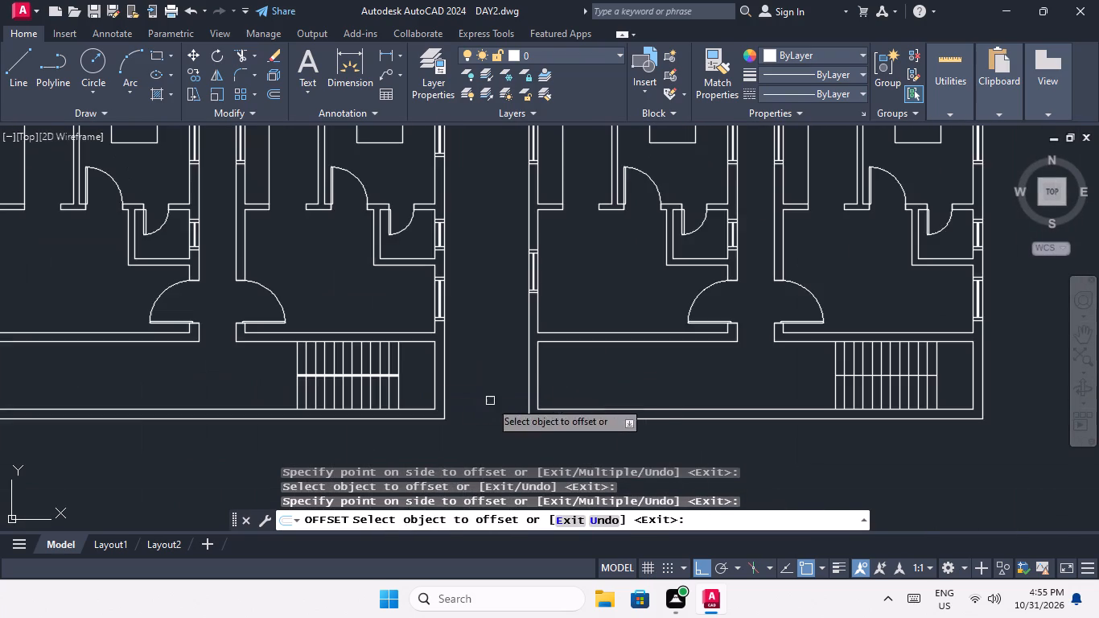
middle_drag(538, 369, 142, 377)
scroll(473, 387, up, 4)
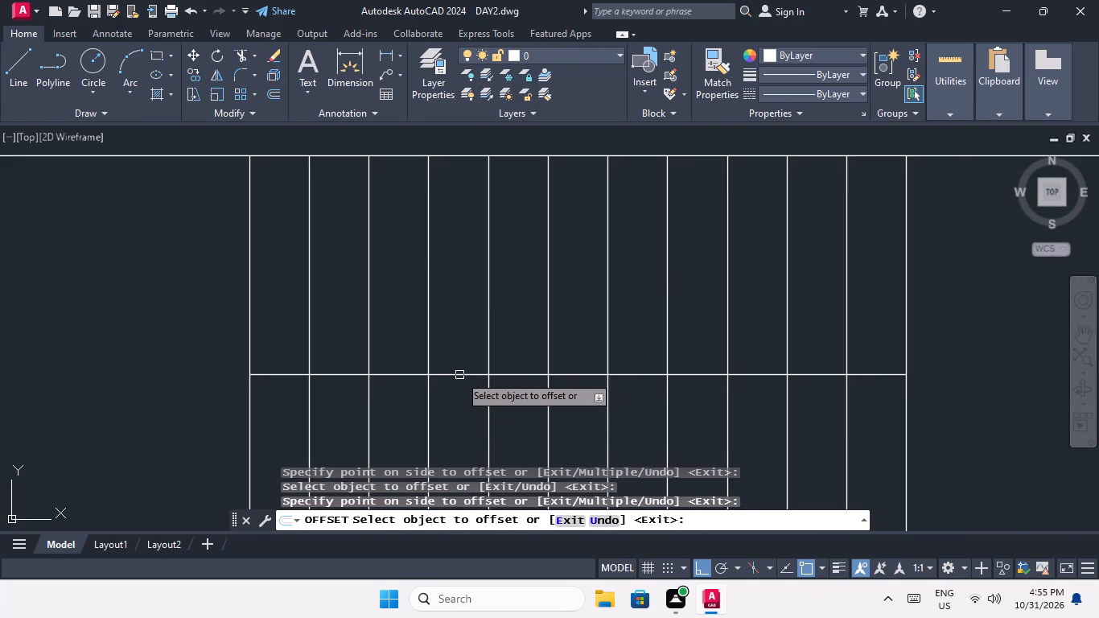
click(459, 374)
click(461, 332)
scroll(460, 384, up, 3)
drag(449, 352, 449, 358)
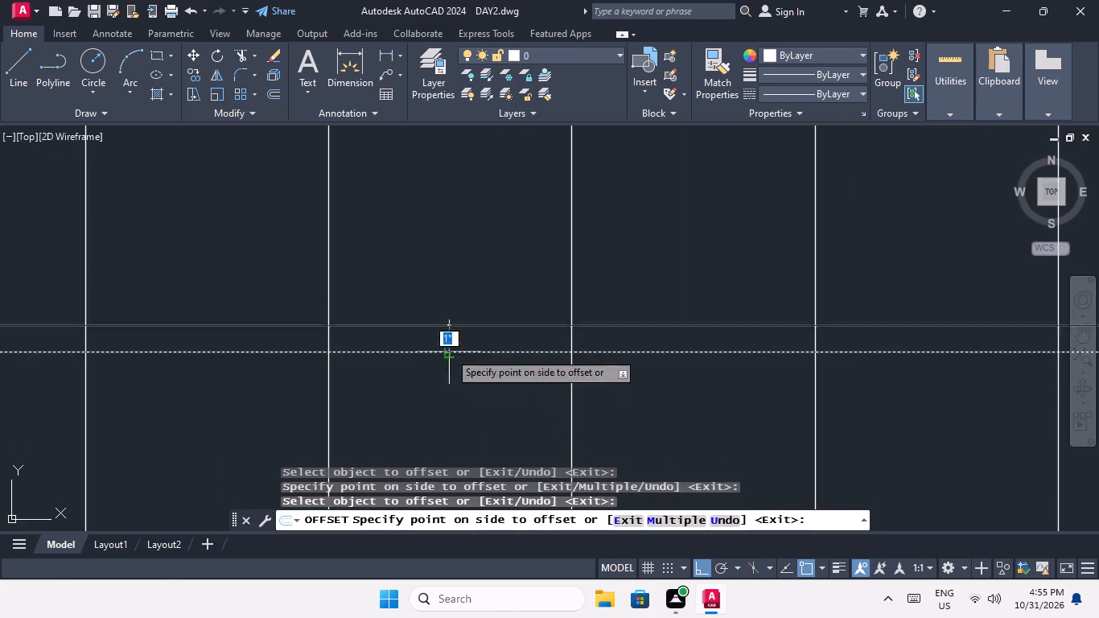
drag(449, 358, 449, 370)
click(452, 401)
scroll(456, 352, down, 4)
middle_drag(551, 407, 401, 407)
scroll(468, 369, down, 3)
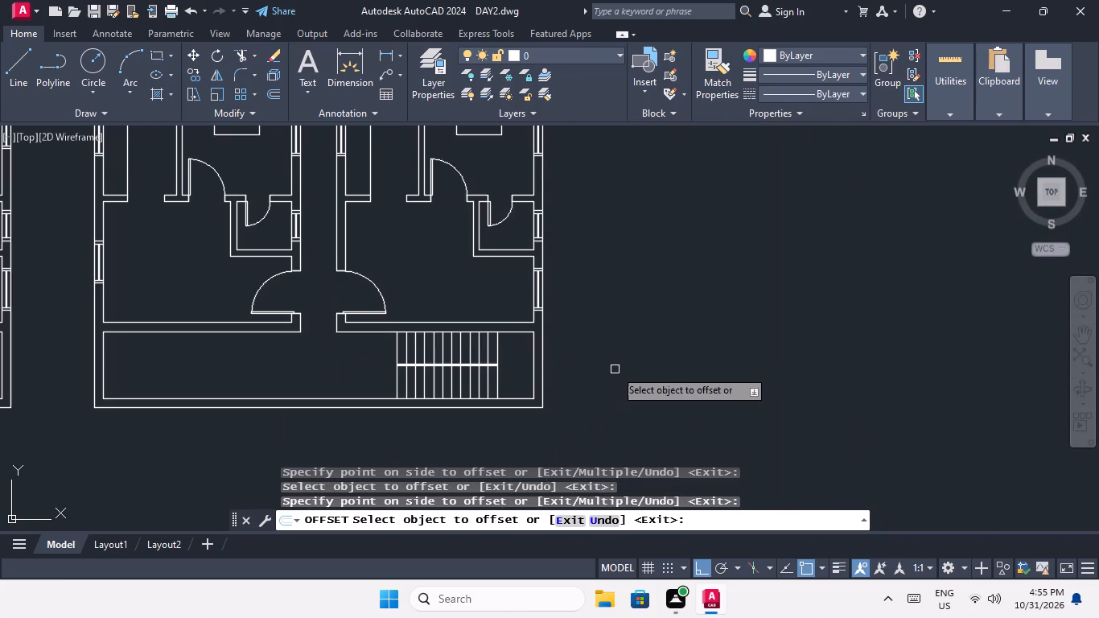
scroll(619, 356, down, 3)
middle_drag(616, 375, 845, 340)
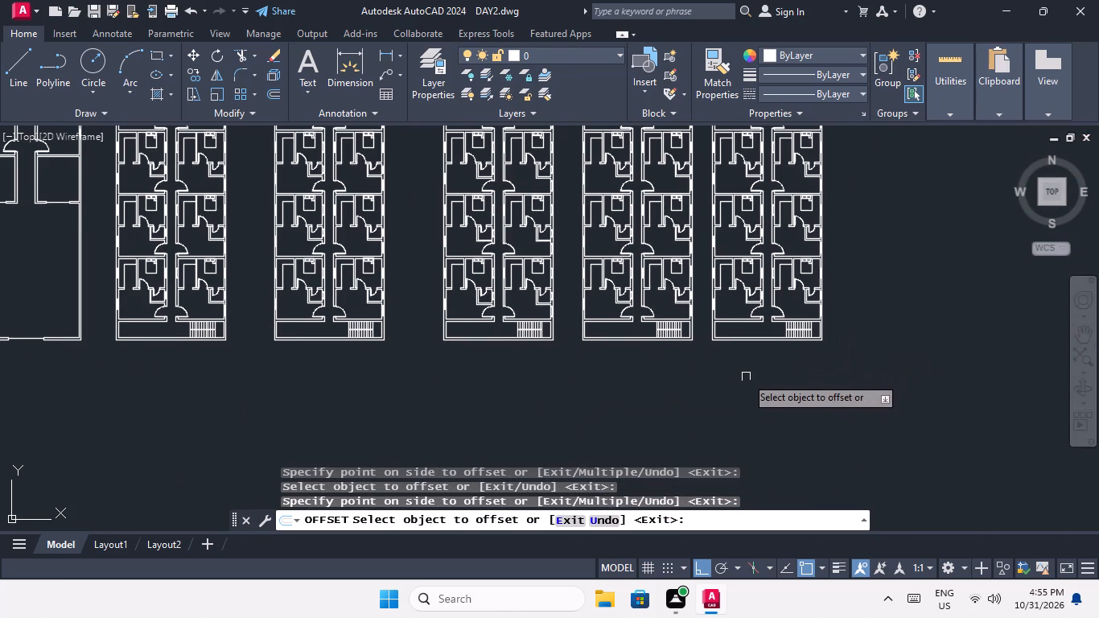
key(Escape)
key(Escape)
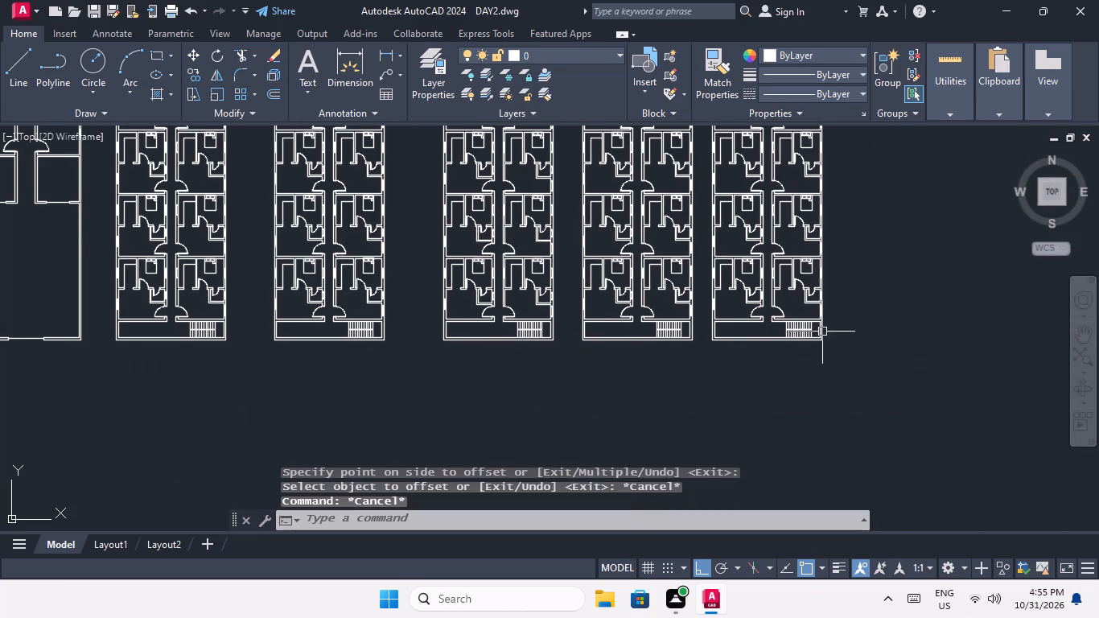
Erase the original centre line between the two offset divider lines in the third plan's staircase.
scroll(819, 336, up, 1)
scroll(809, 356, down, 3)
scroll(512, 350, up, 4)
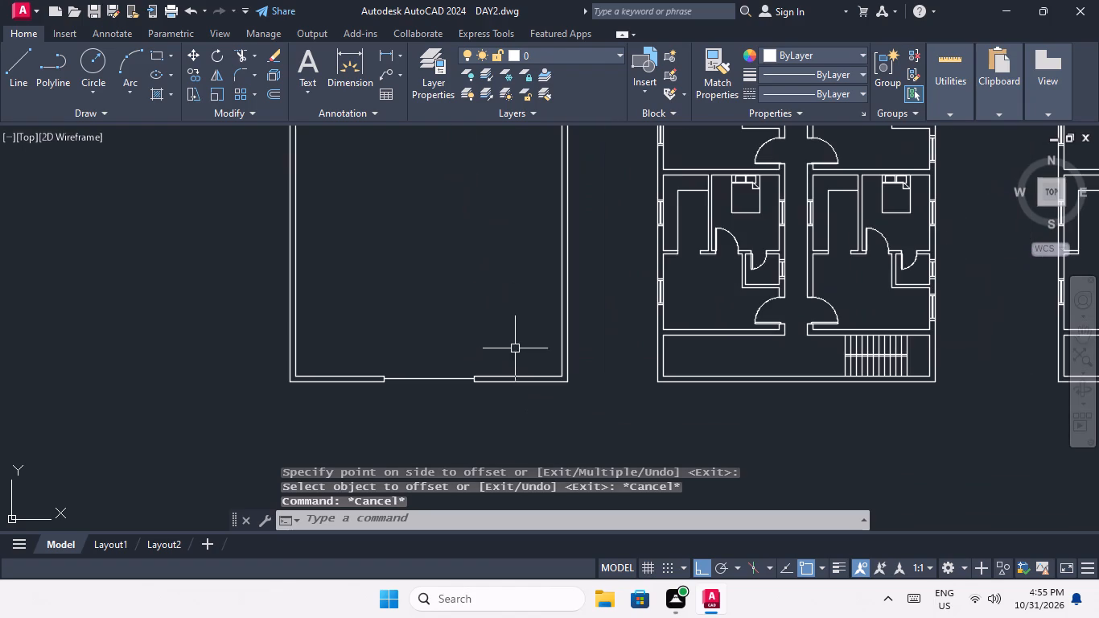
scroll(518, 342, down, 1)
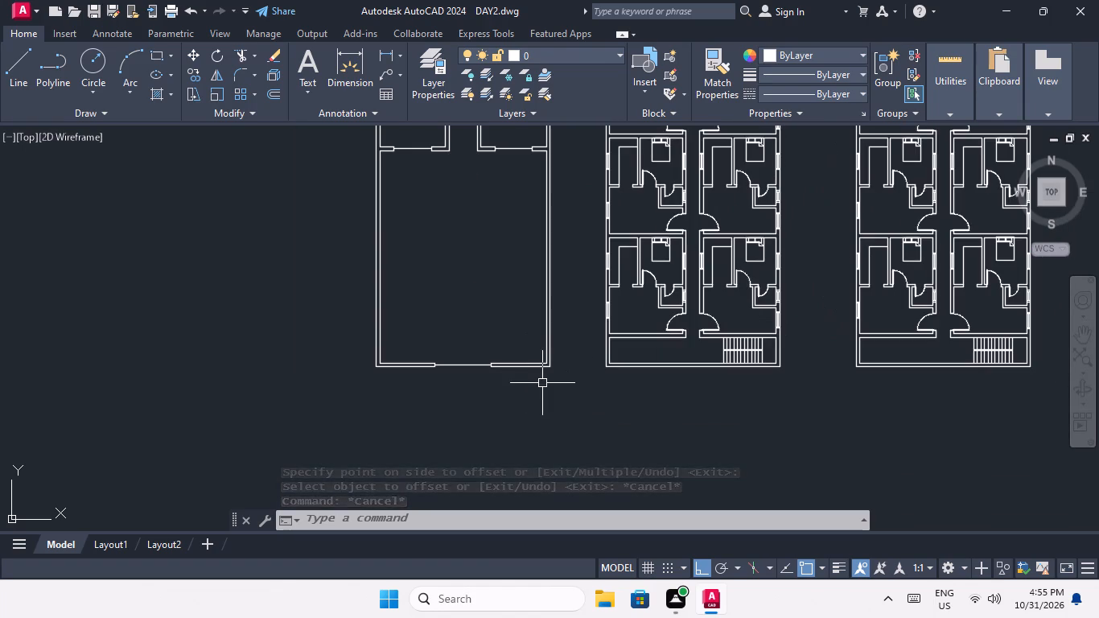
middle_drag(464, 386, 400, 390)
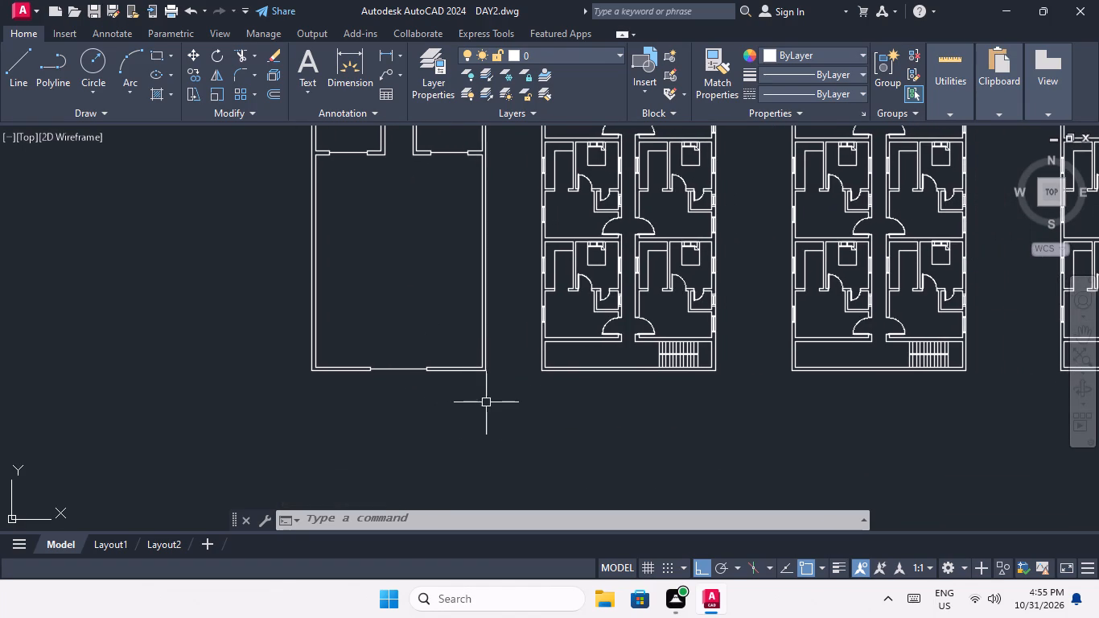
middle_drag(627, 412, 351, 414)
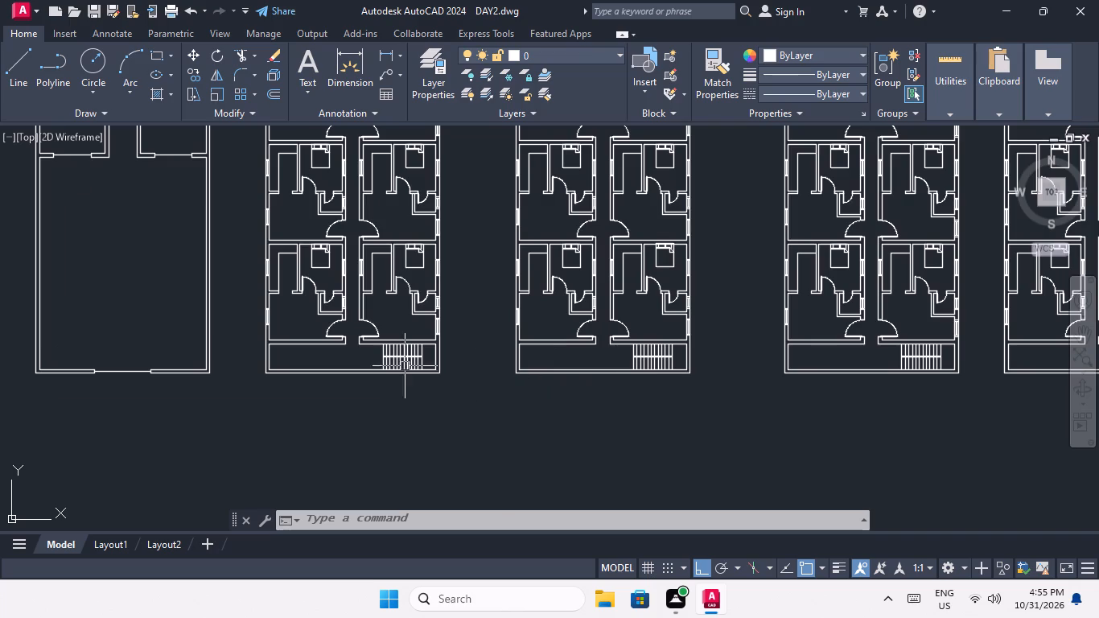
scroll(405, 365, up, 4)
middle_drag(633, 366, 173, 391)
scroll(356, 338, down, 3)
scroll(685, 347, up, 3)
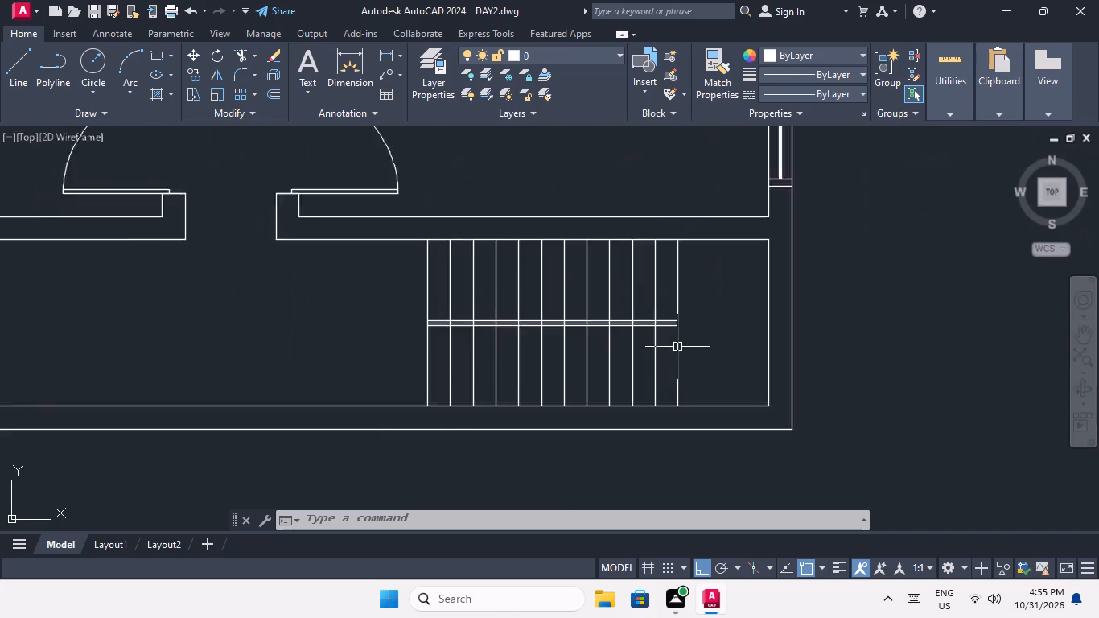
scroll(674, 346, up, 1)
scroll(307, 309, up, 4)
click(303, 332)
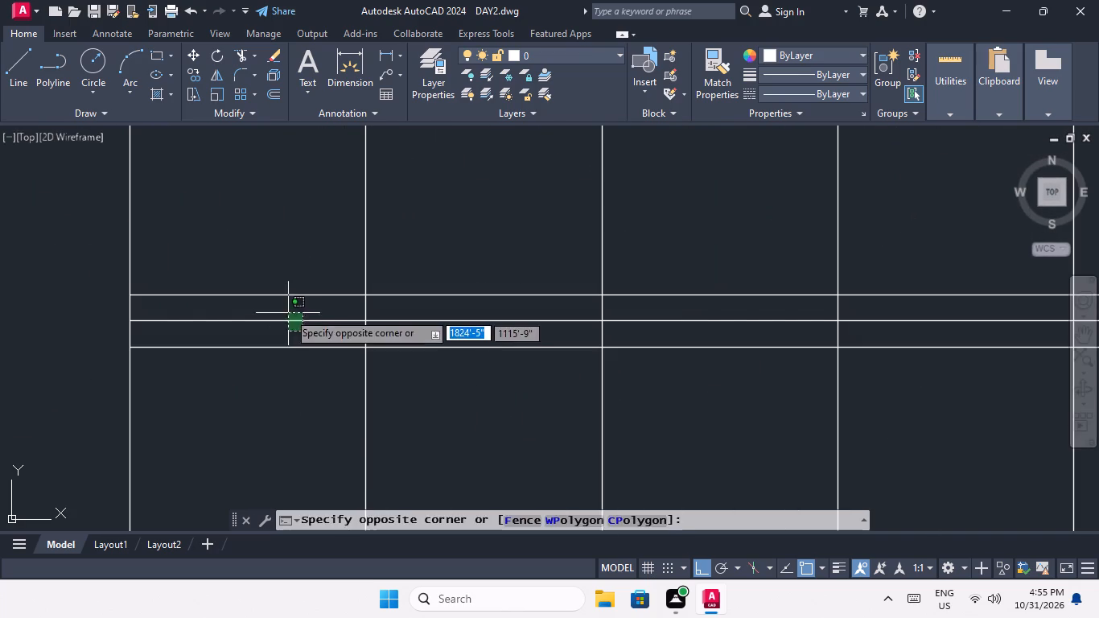
click(288, 311)
key(Delete)
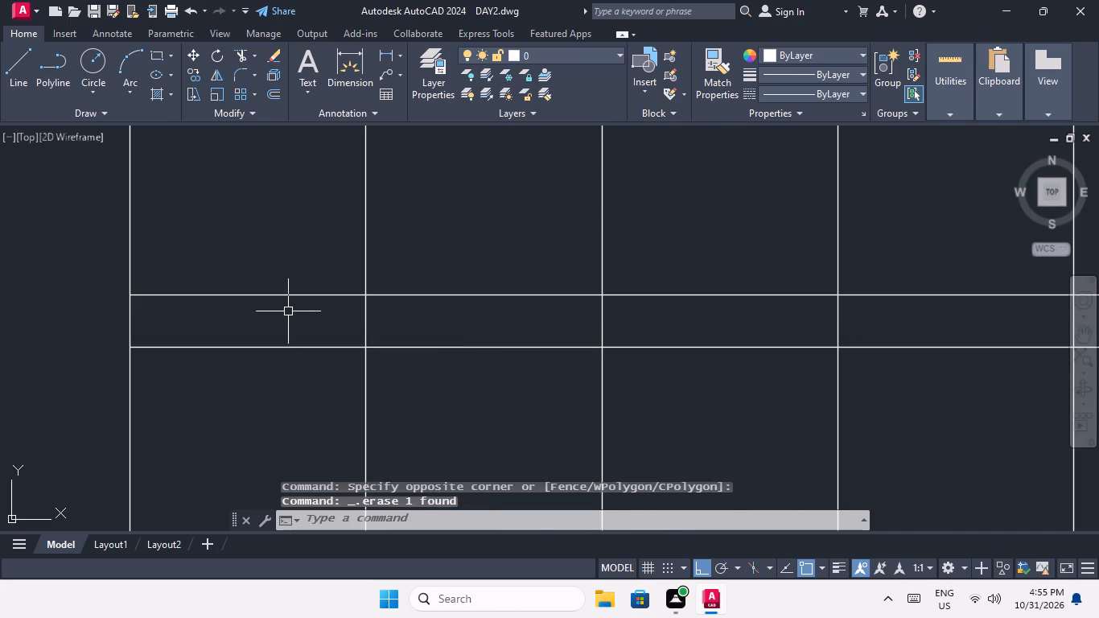
Erase the original centre line between the two offset divider lines in the fourth plan's staircase.
scroll(288, 311, down, 4)
scroll(498, 323, down, 1)
middle_drag(493, 323, 220, 334)
scroll(279, 311, down, 3)
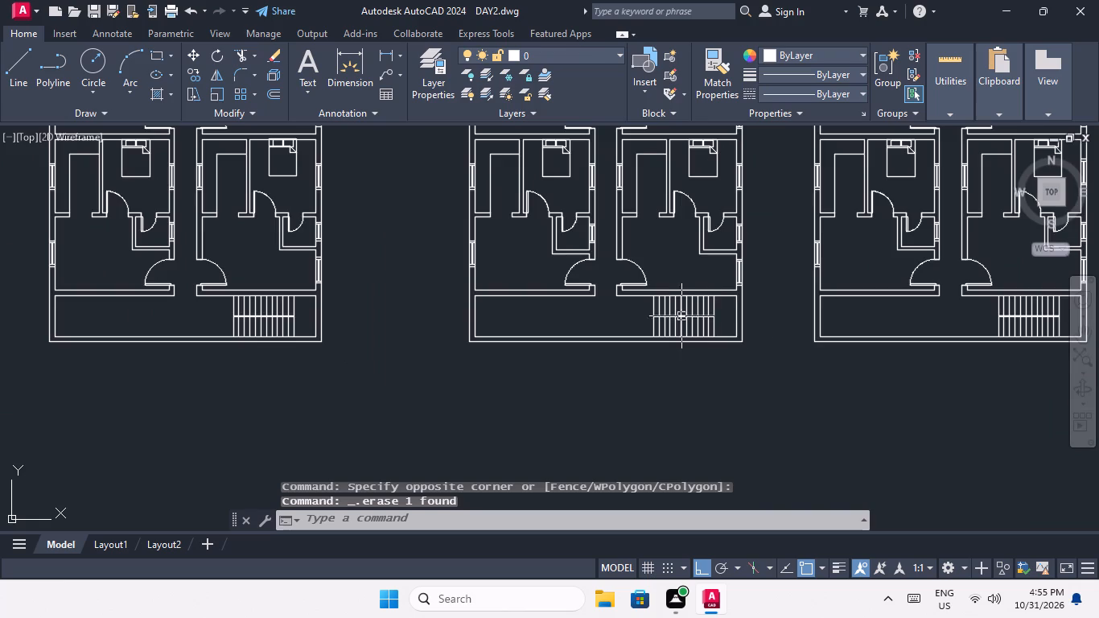
scroll(680, 313, up, 3)
scroll(607, 330, up, 4)
scroll(461, 309, up, 2)
drag(475, 331, 466, 315)
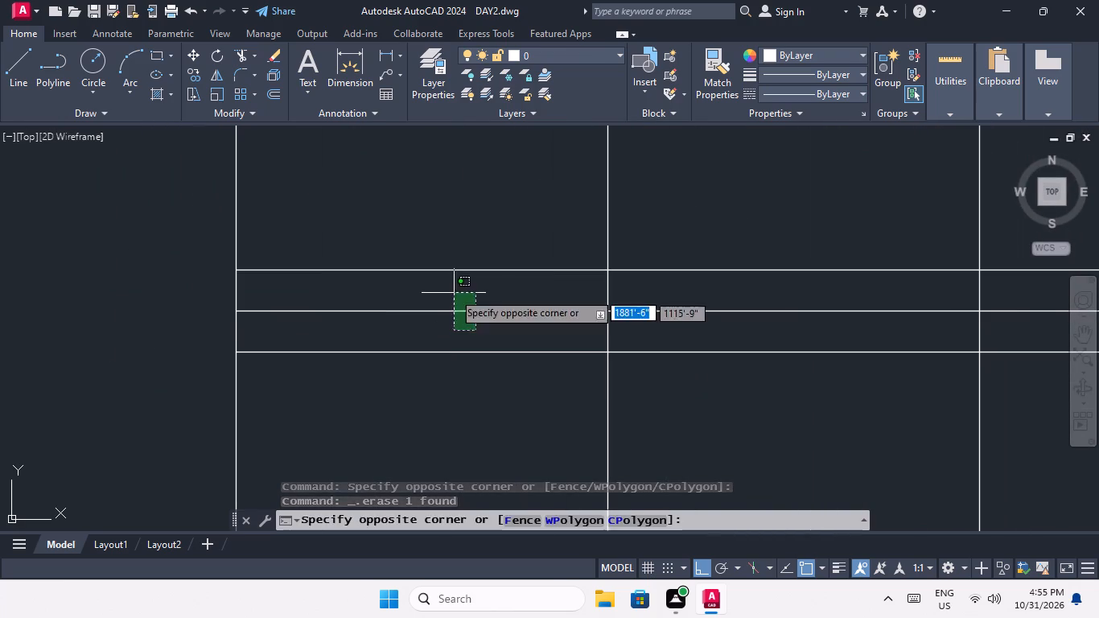
click(453, 292)
key(Delete)
Erase the original centre line between the two offset divider lines in the fifth plan's staircase.
scroll(455, 295, down, 5)
middle_drag(607, 349, 373, 356)
scroll(410, 328, down, 3)
middle_drag(631, 323, 400, 333)
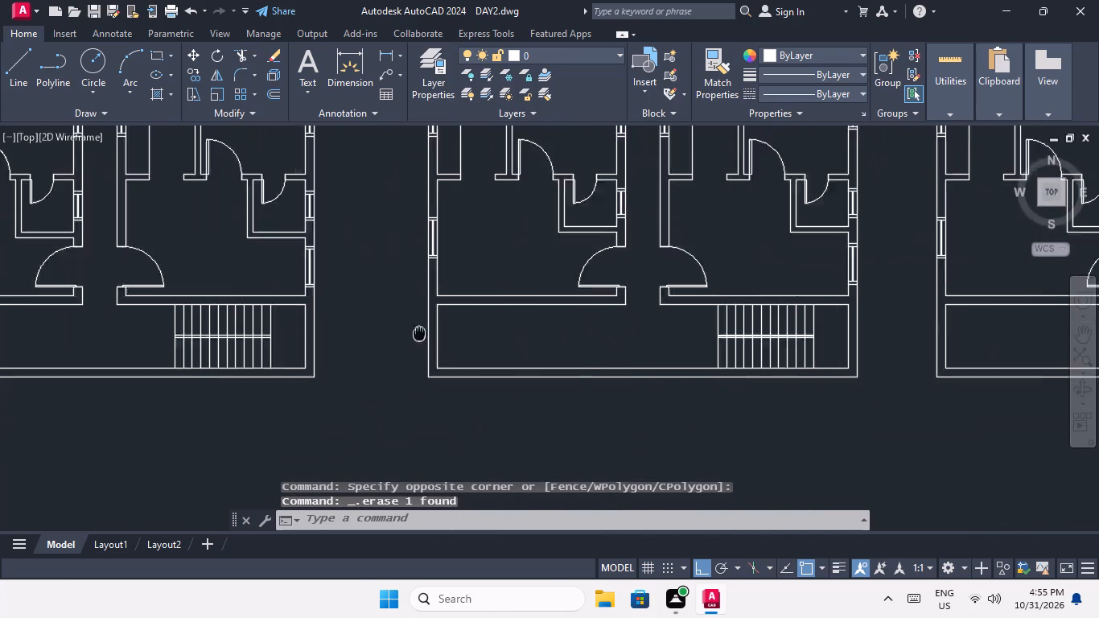
middle_drag(400, 333, 71, 337)
scroll(384, 340, up, 5)
scroll(317, 364, up, 2)
drag(348, 348, 348, 348)
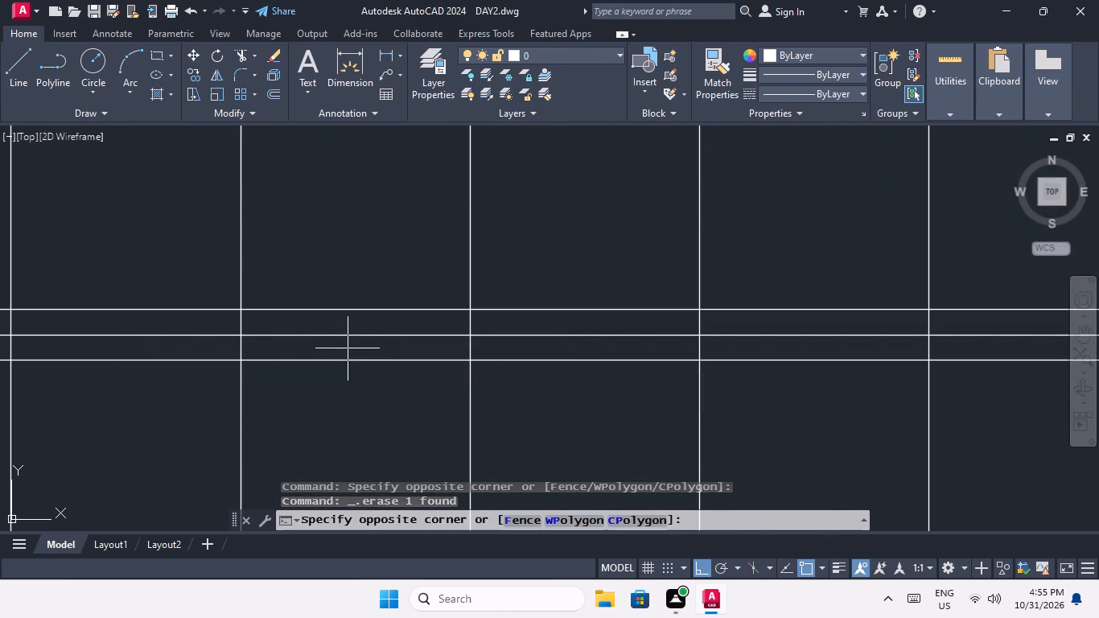
drag(348, 348, 343, 338)
click(331, 322)
key(Delete)
Erase the original centre line between the two offset divider lines in the sixth plan's staircase.
scroll(335, 328, down, 5)
middle_drag(489, 381, 236, 382)
scroll(249, 357, down, 4)
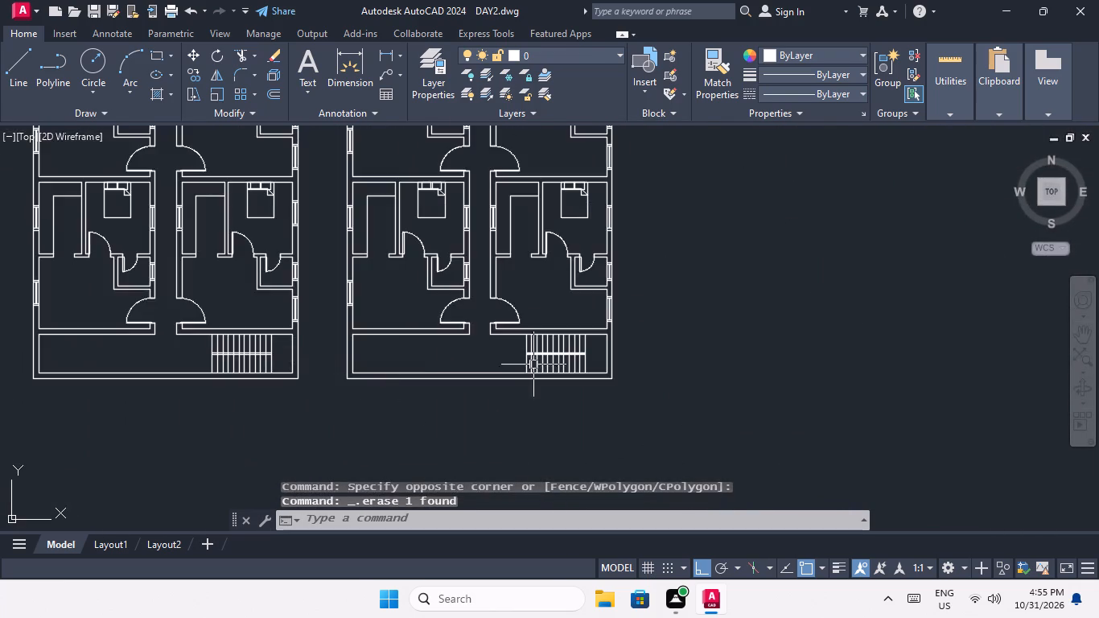
scroll(578, 354, up, 4)
scroll(438, 377, up, 4)
drag(389, 308, 385, 299)
click(378, 286)
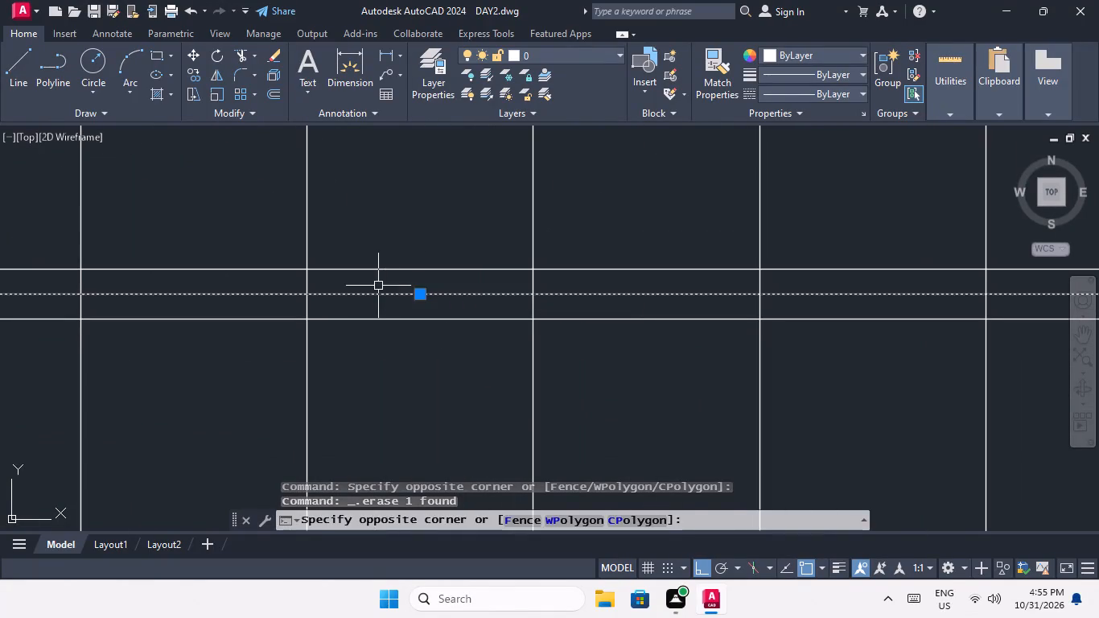
key(Delete)
Trim the four tread lines nearest the landing between the two divider lines in the sixth plan's staircase.
scroll(381, 306, down, 4)
middle_drag(431, 353, 619, 365)
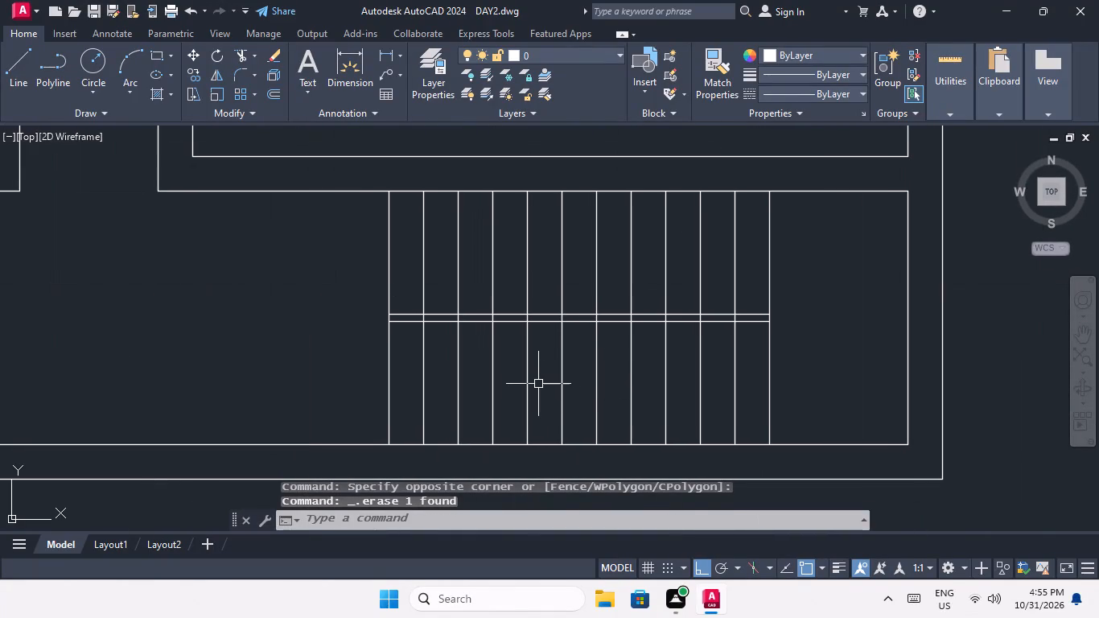
key(Escape)
key(Escape)
key(Escape)
text(tr)
key(space)
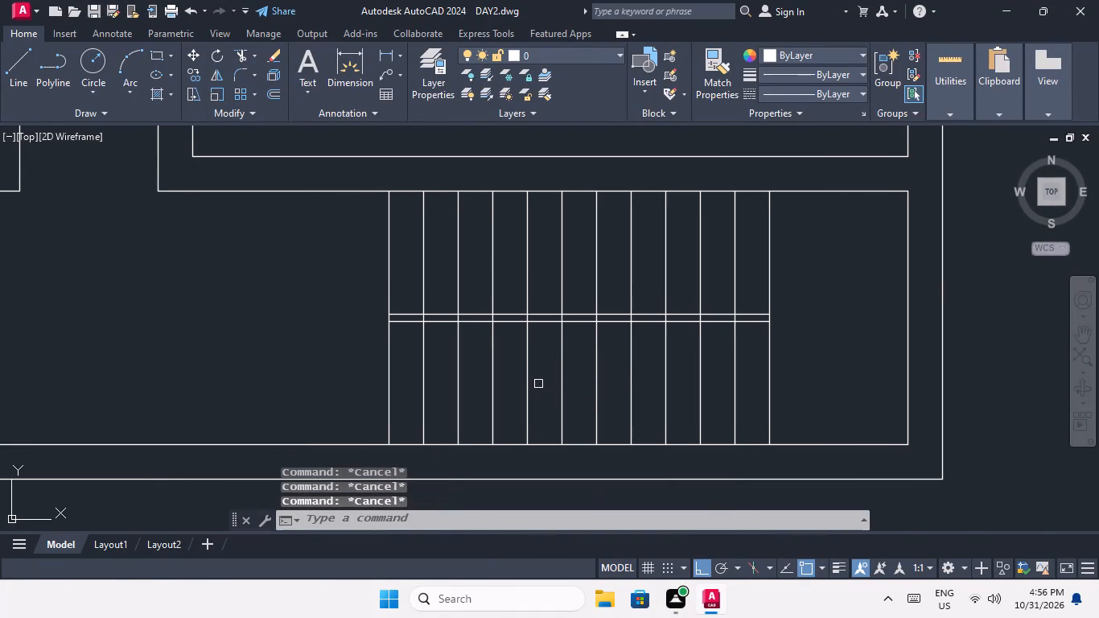
key(space)
scroll(699, 328, down, 2)
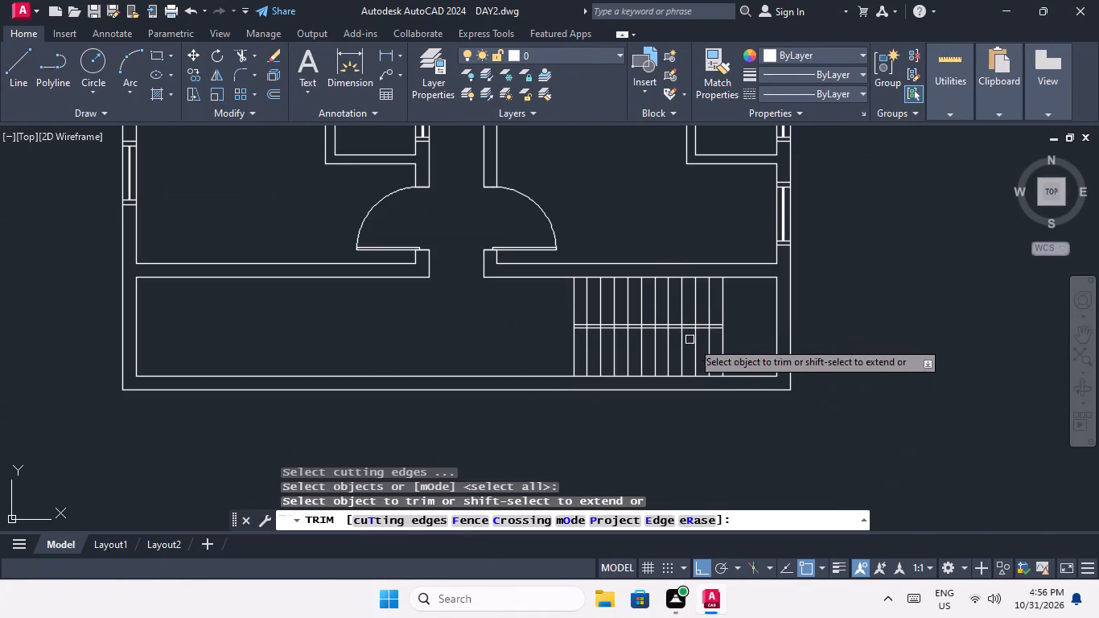
scroll(692, 342, up, 4)
scroll(791, 274, up, 3)
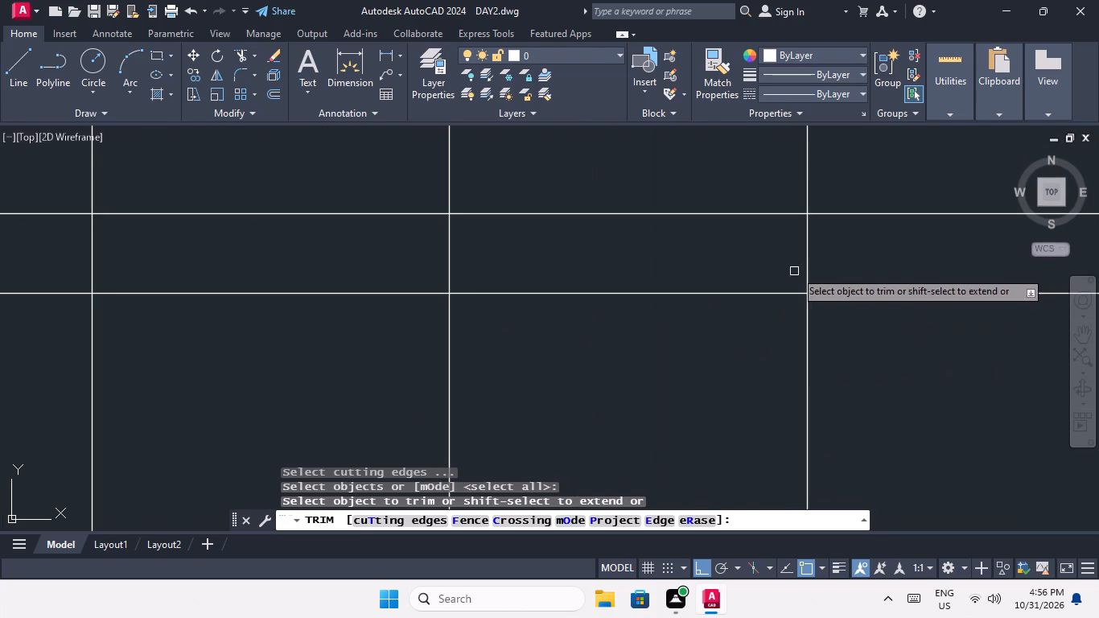
drag(826, 251, 788, 254)
click(401, 253)
scroll(416, 253, down, 2)
middle_drag(416, 253, 626, 258)
drag(529, 254, 521, 253)
click(330, 261)
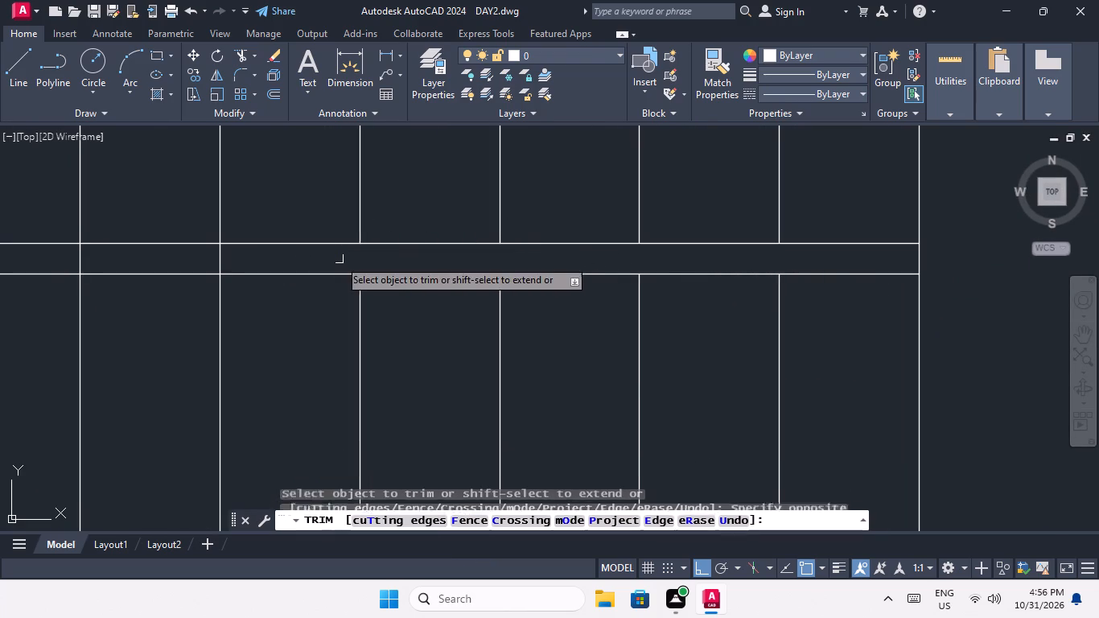
Trim the remaining six inner tread lines between the two divider lines in the sixth plan's staircase.
scroll(348, 255, down, 1)
middle_drag(349, 255, 694, 299)
scroll(619, 299, up, 2)
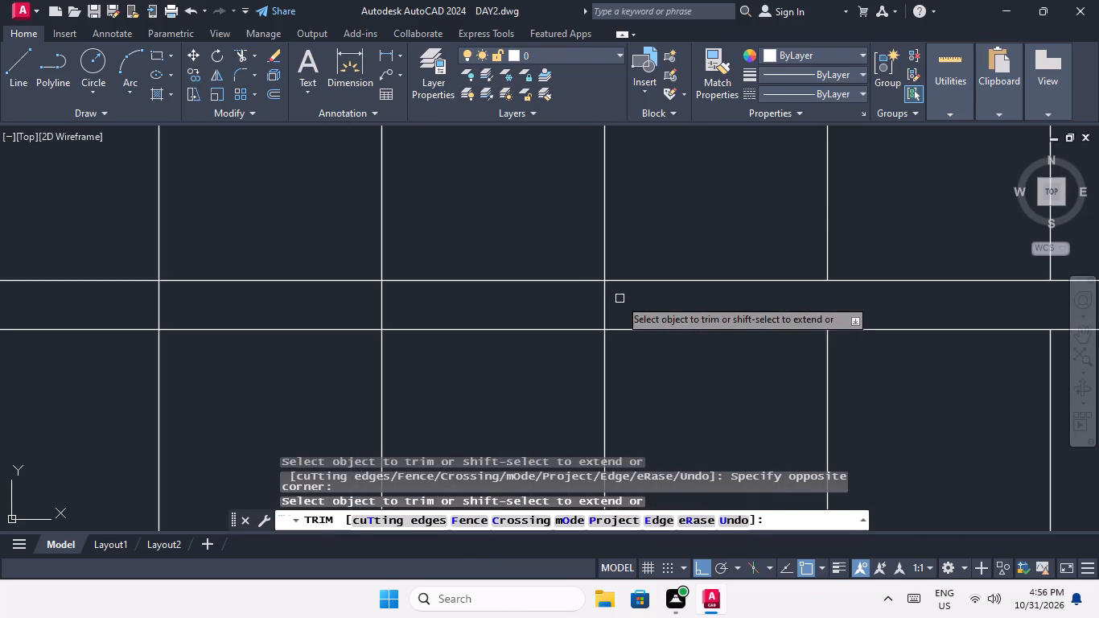
drag(619, 298, 608, 297)
click(328, 311)
middle_drag(331, 311, 551, 305)
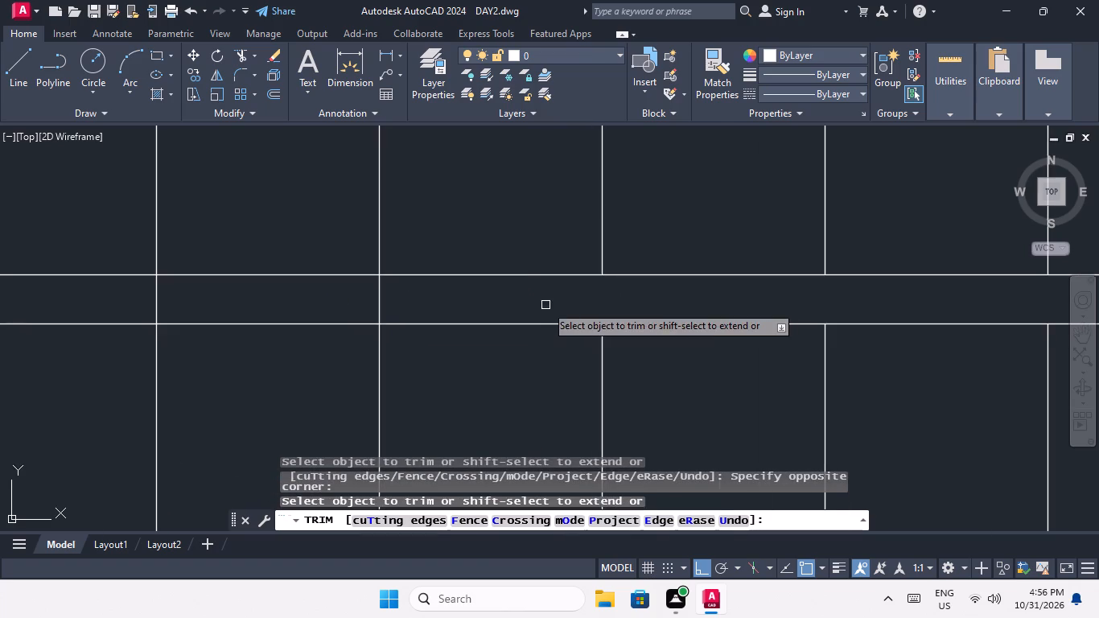
scroll(545, 305, down, 1)
middle_drag(473, 298, 576, 297)
scroll(562, 297, up, 1)
drag(562, 298, 512, 302)
click(275, 302)
middle_drag(282, 299, 486, 296)
scroll(481, 297, down, 1)
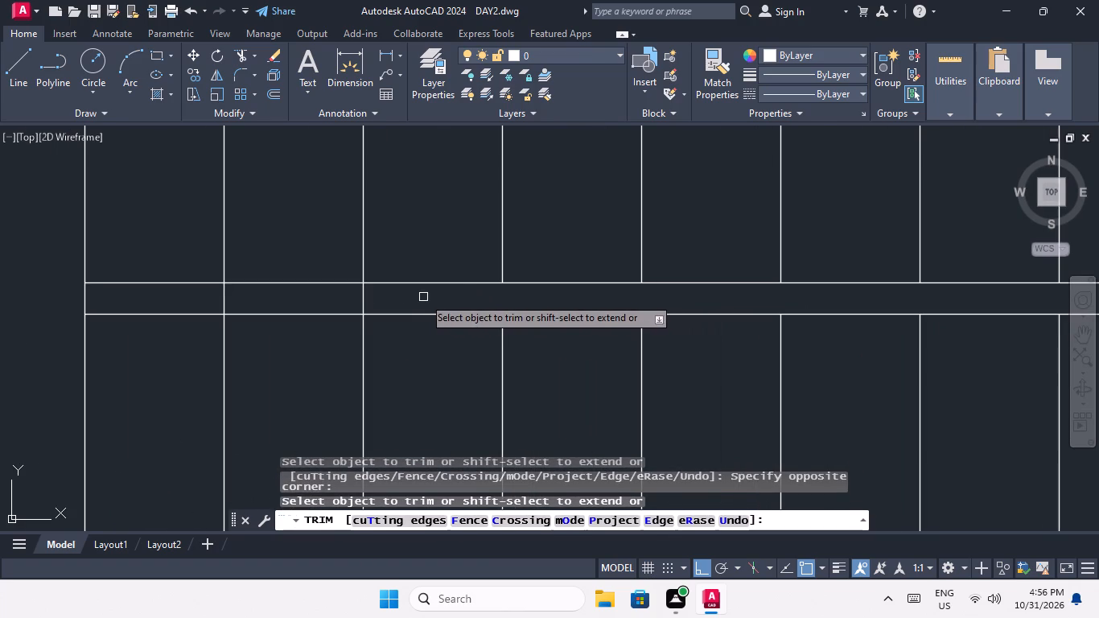
middle_drag(401, 300, 476, 300)
scroll(455, 300, up, 1)
drag(457, 297, 438, 295)
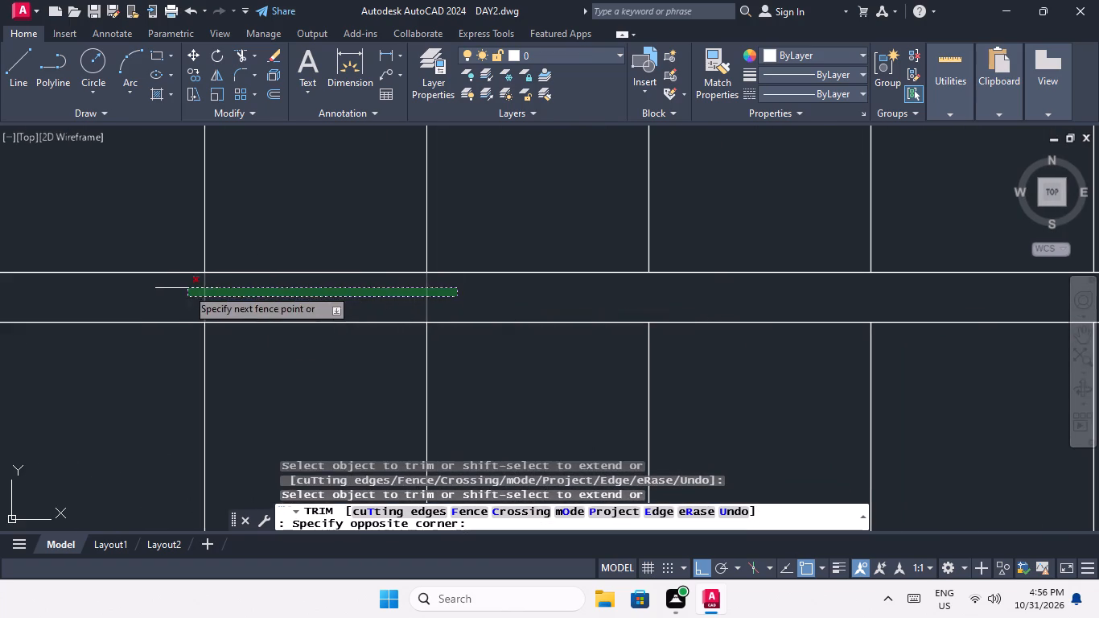
drag(183, 290, 200, 295)
middle_drag(442, 381, 562, 365)
scroll(577, 365, down, 2)
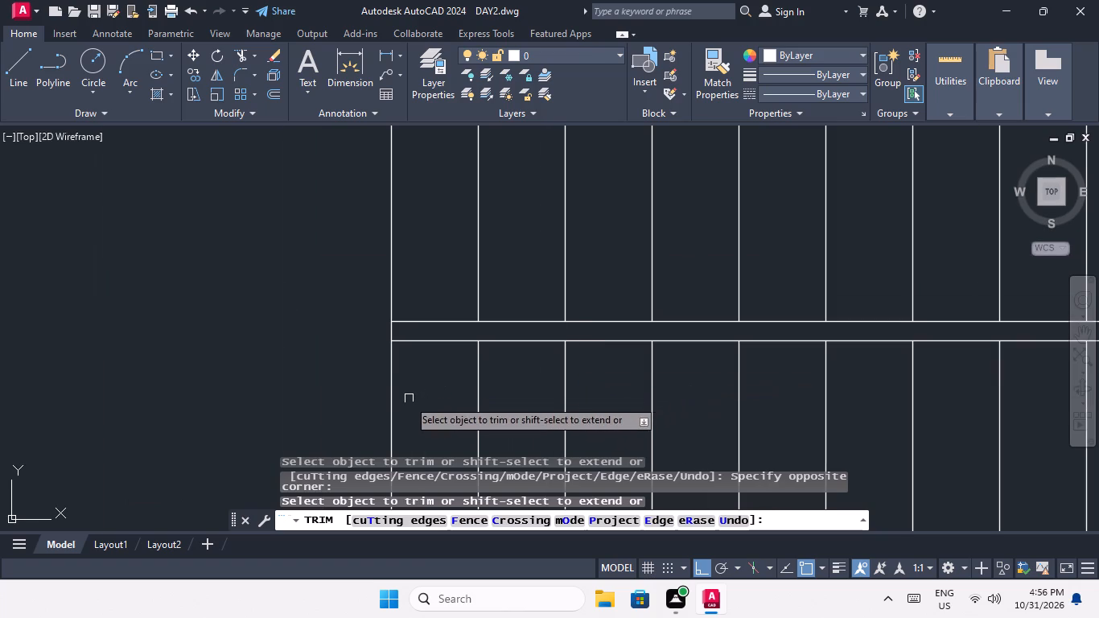
key(space)
Trim the five inner tread lines nearest the landing between the two divider lines in the fifth plan's staircase.
scroll(362, 364, down, 4)
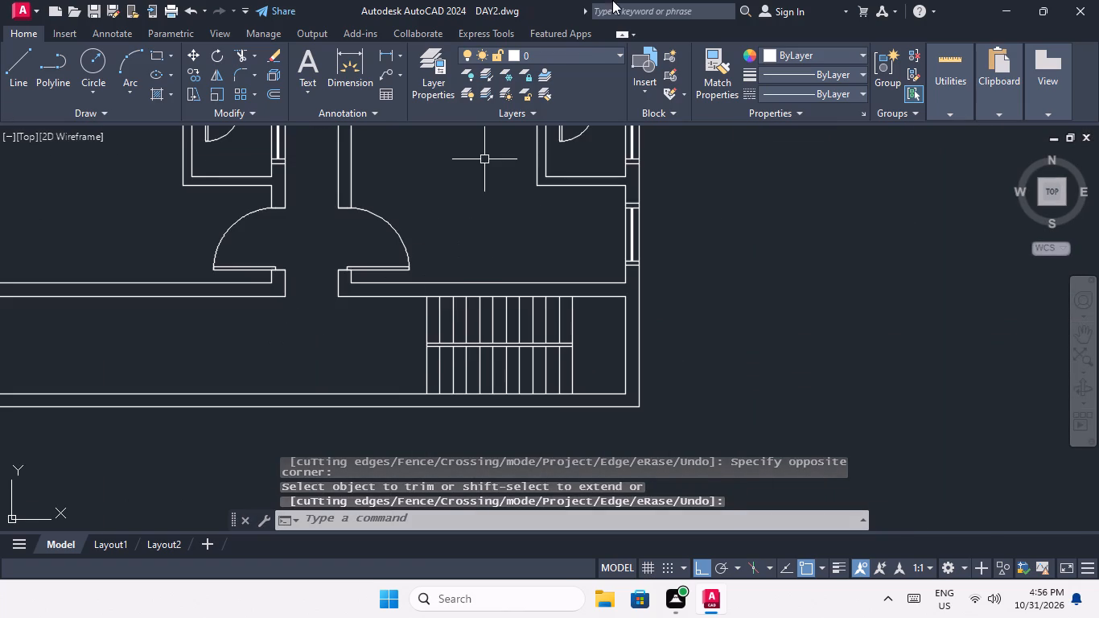
middle_drag(203, 358, 374, 349)
scroll(376, 347, down, 2)
key(space)
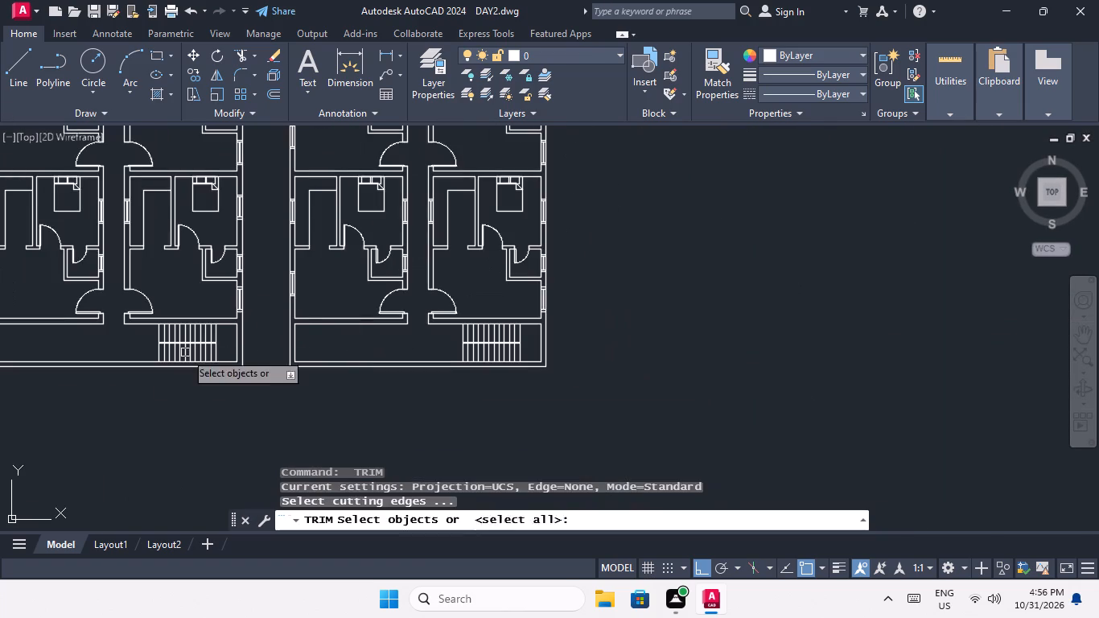
scroll(184, 352, up, 4)
scroll(340, 311, up, 3)
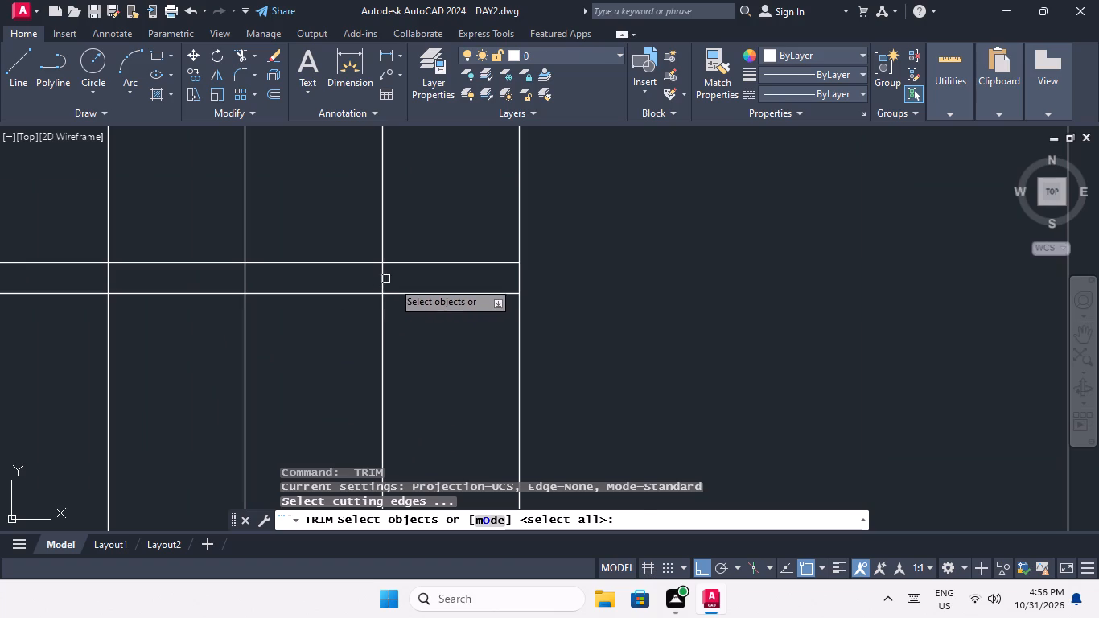
key(space)
click(405, 278)
click(234, 281)
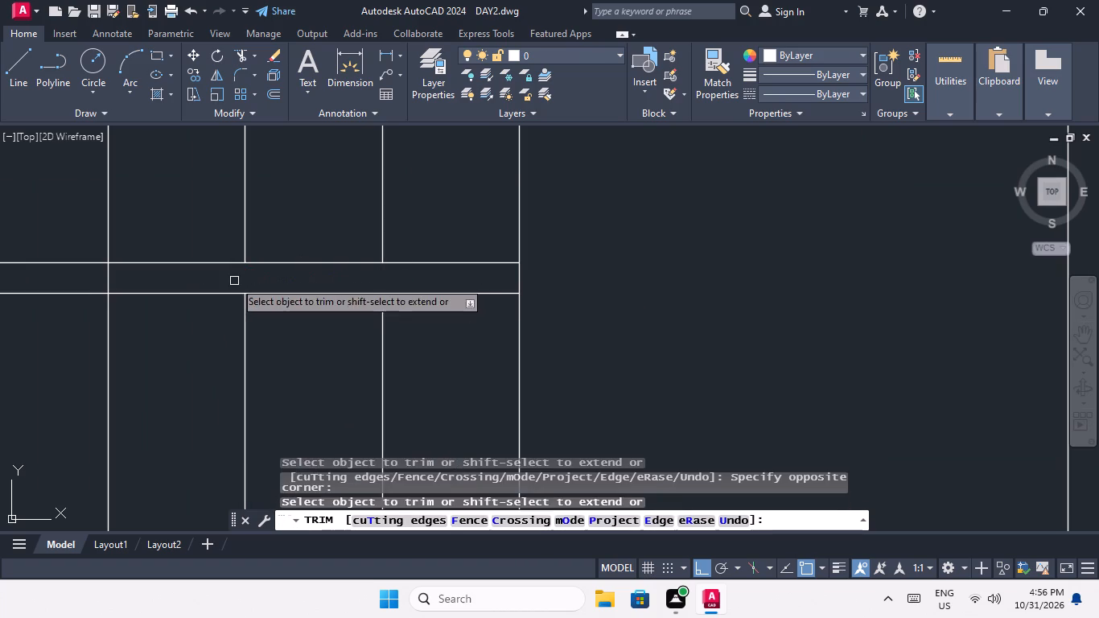
middle_drag(235, 280, 446, 279)
click(319, 278)
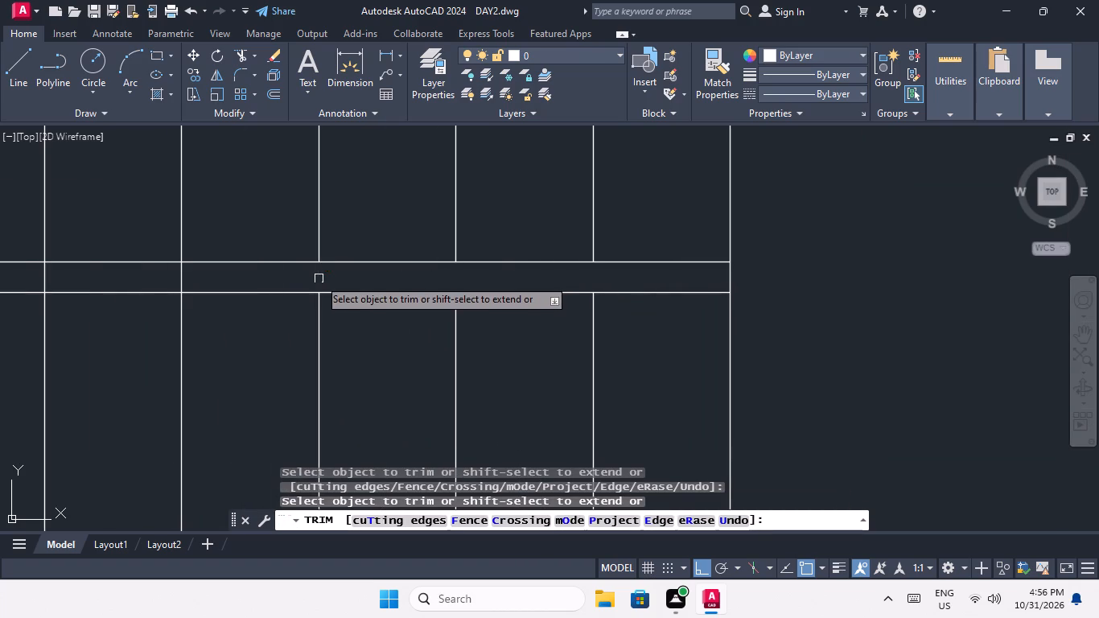
middle_drag(319, 278, 531, 278)
click(390, 281)
middle_drag(365, 279, 521, 279)
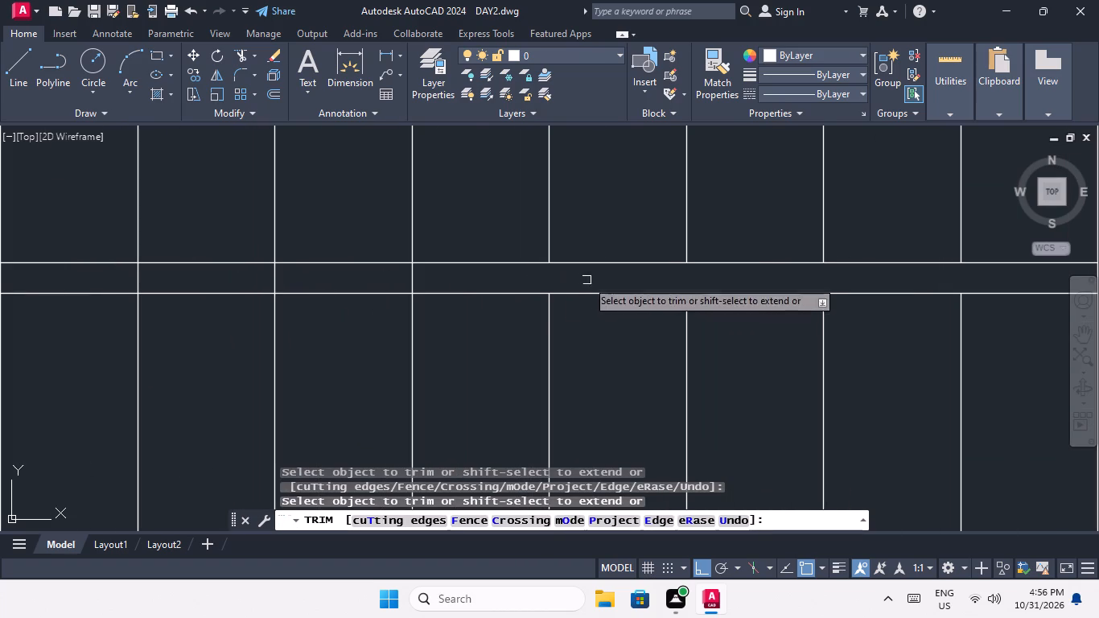
click(412, 279)
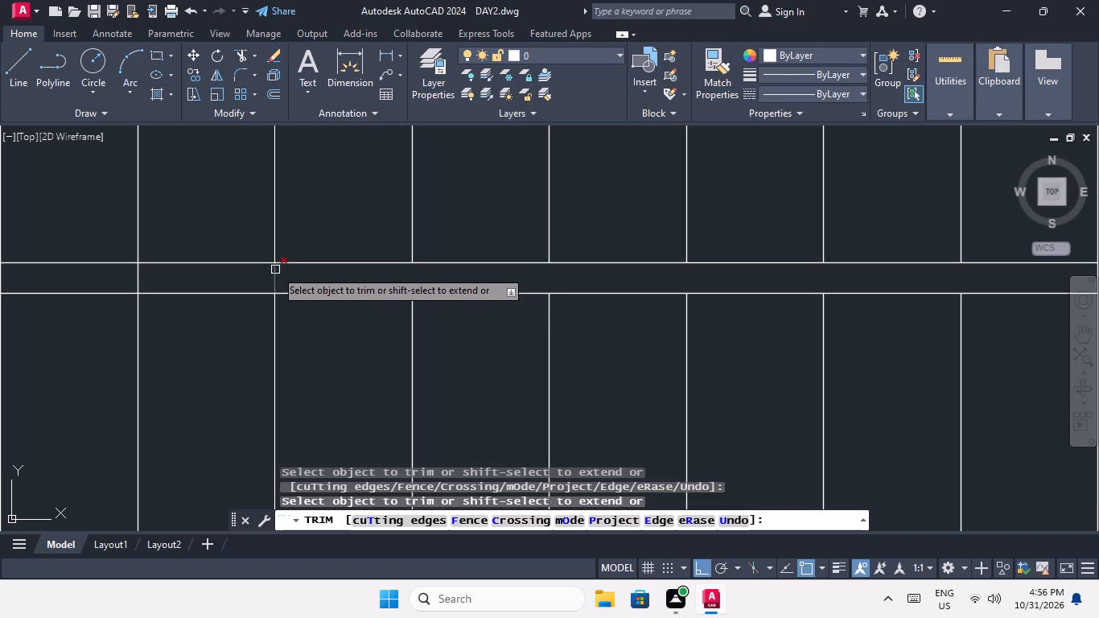
Trim the remaining five inner tread lines between the two divider lines in the fifth plan's staircase.
click(274, 278)
click(139, 280)
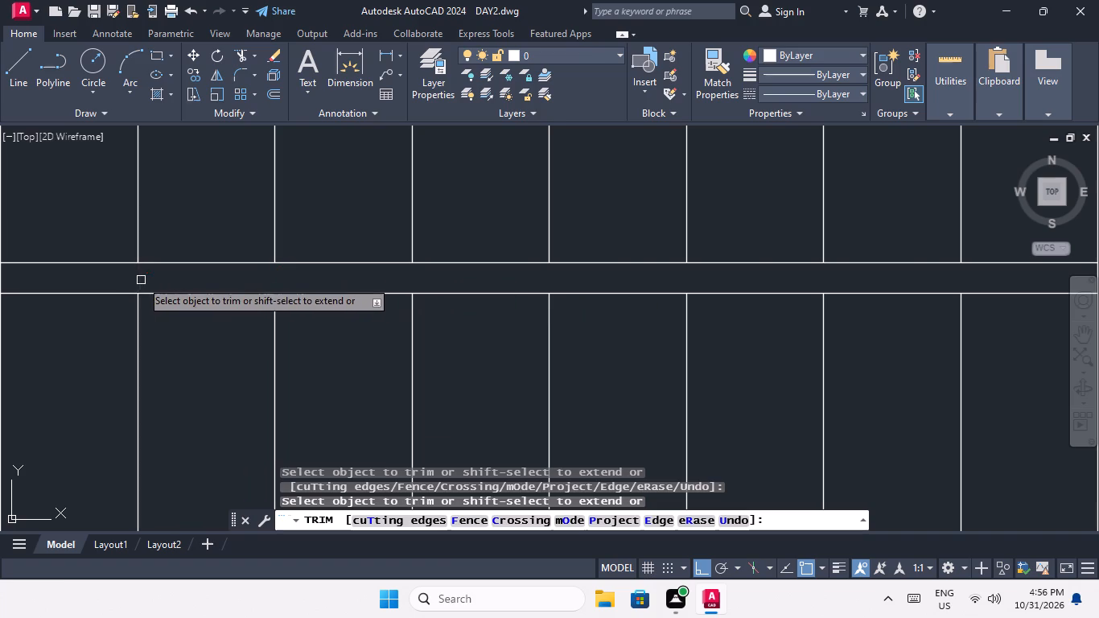
middle_drag(150, 282, 380, 283)
scroll(377, 283, down, 2)
scroll(291, 285, up, 2)
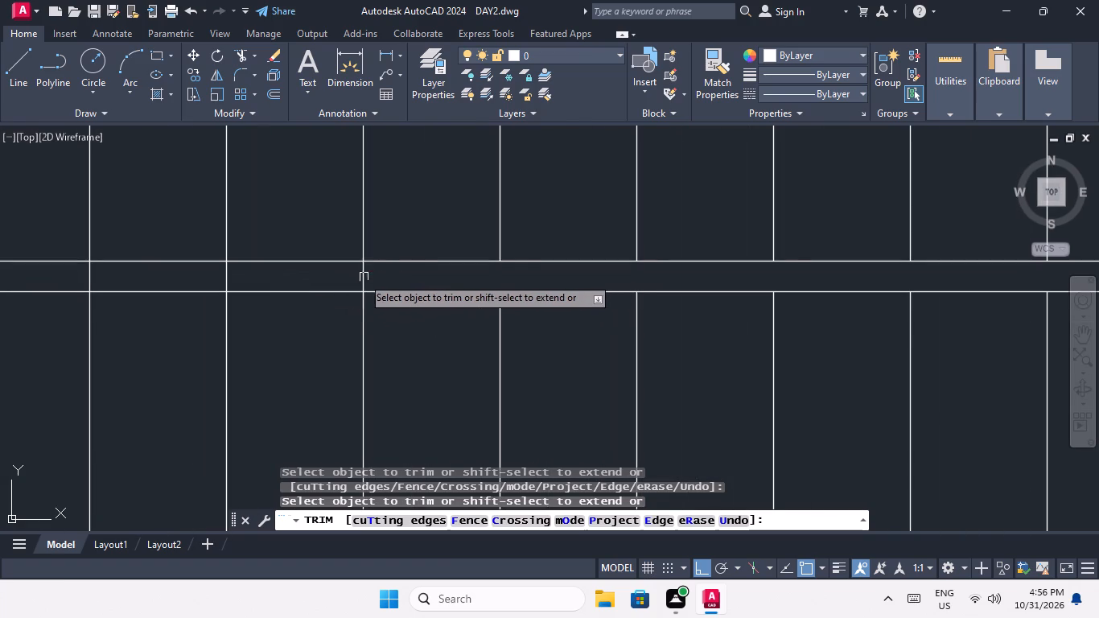
click(363, 277)
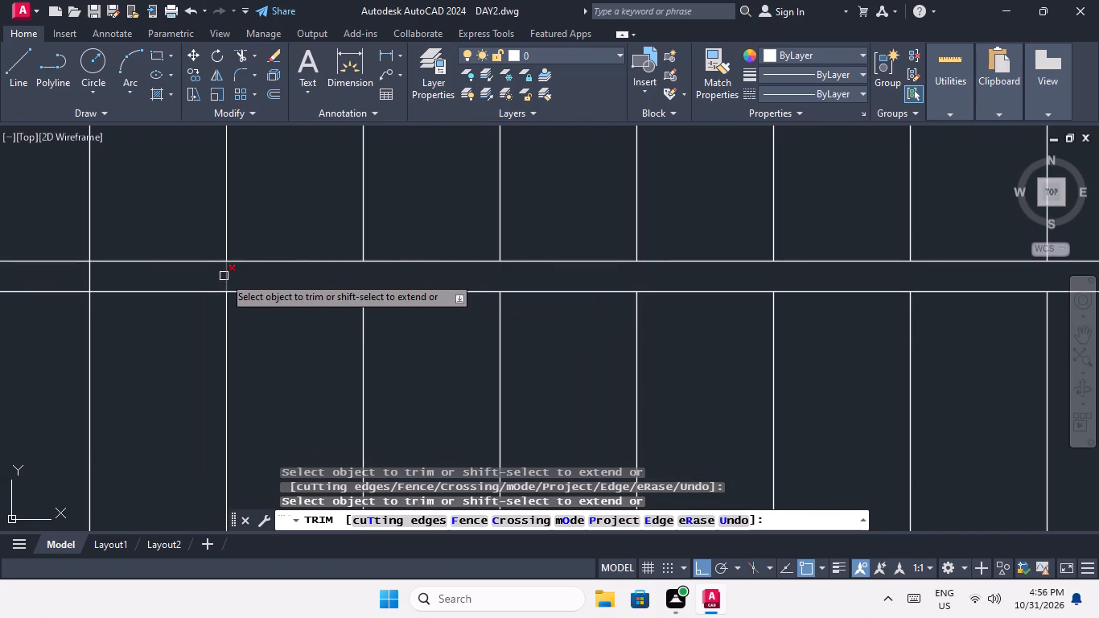
click(224, 276)
middle_drag(233, 279, 541, 290)
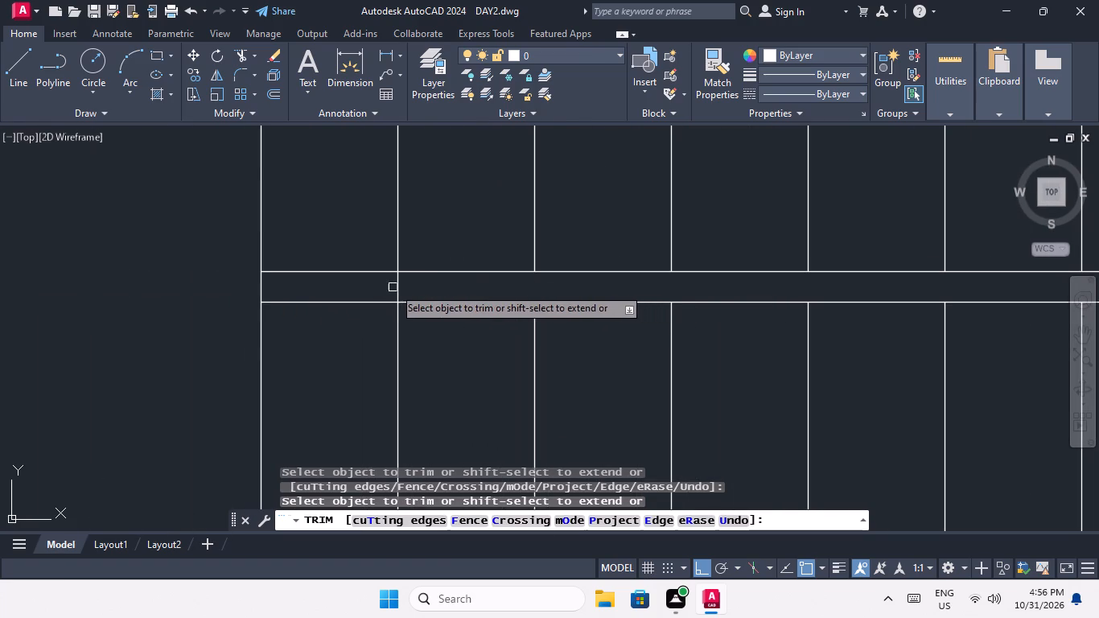
click(398, 286)
key(space)
scroll(405, 284, down, 4)
key(space)
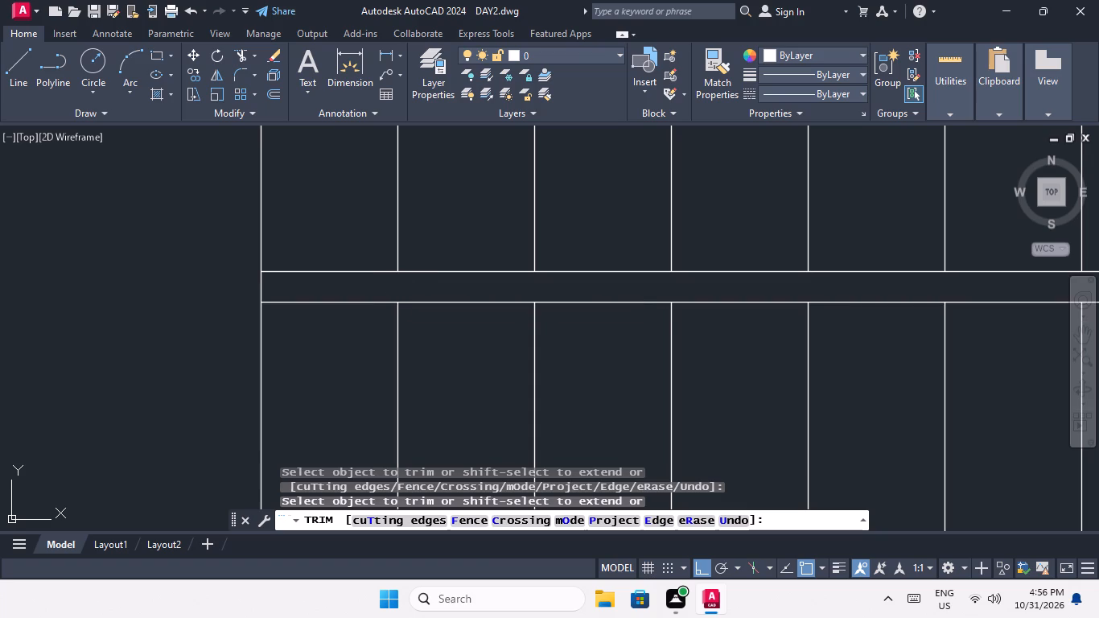
key(Escape)
key(Escape)
key(Escape)
key(Escape)
Trim the four inner tread lines nearest the landing between the two divider lines in the fourth plan's staircase.
scroll(423, 300, down, 3)
middle_drag(454, 338, 543, 328)
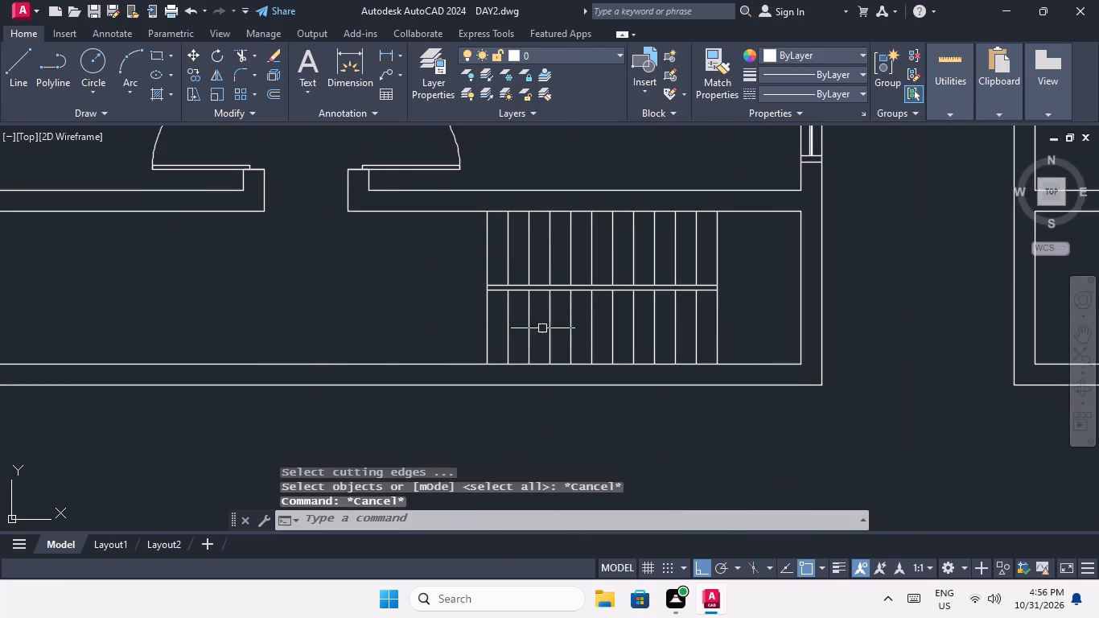
scroll(533, 325, down, 2)
middle_drag(433, 344, 511, 340)
scroll(507, 340, down, 1)
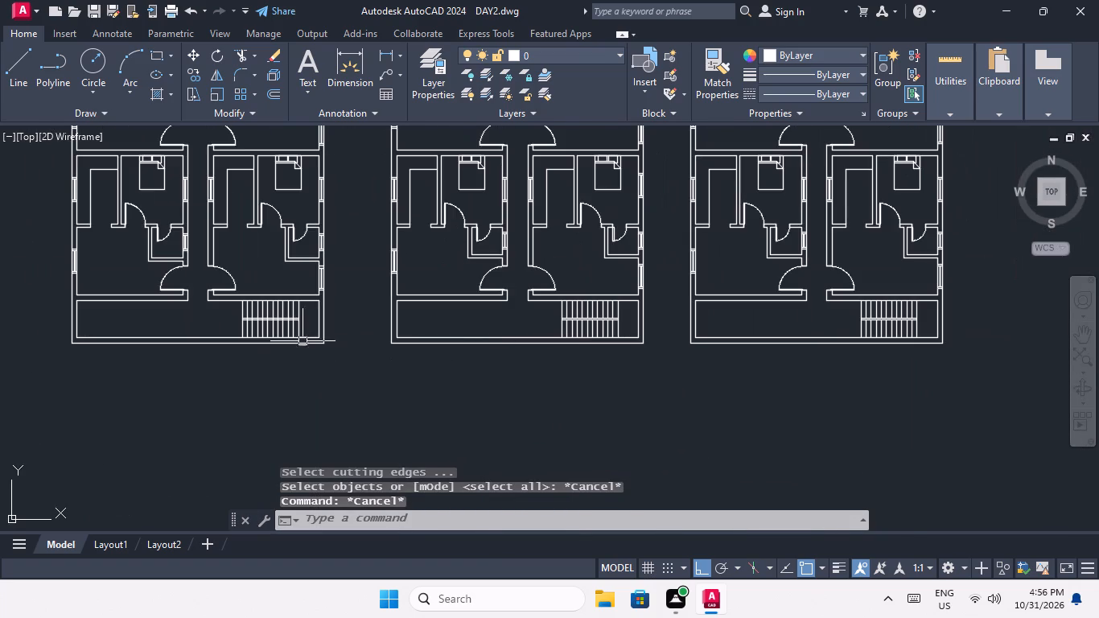
scroll(292, 334, up, 3)
middle_drag(297, 332, 447, 343)
key(space)
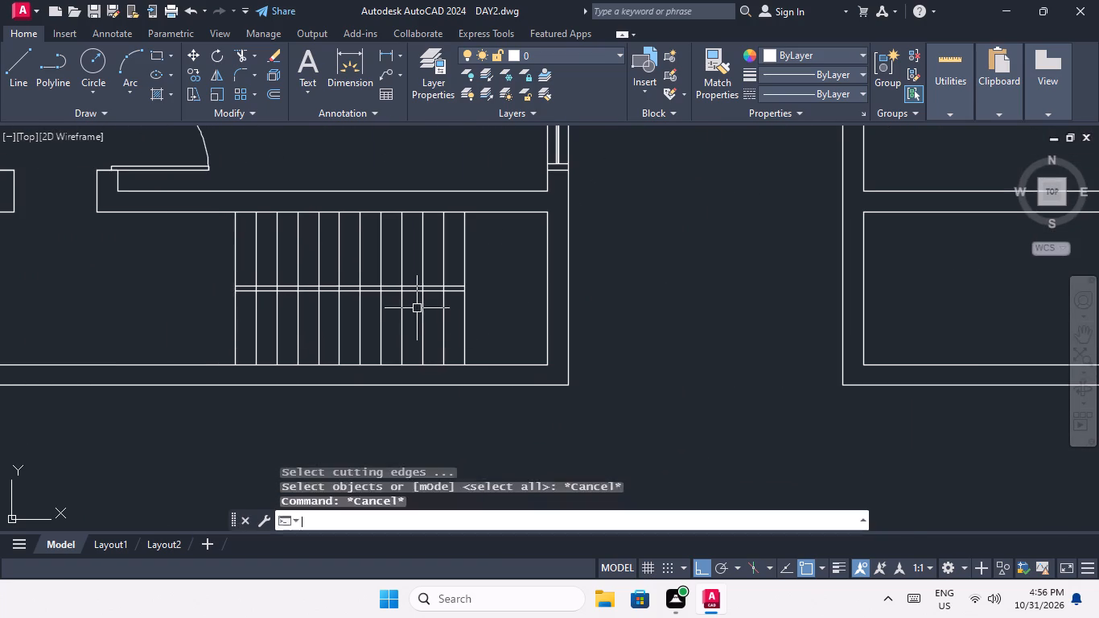
key(space)
scroll(443, 300, up, 4)
scroll(446, 233, up, 2)
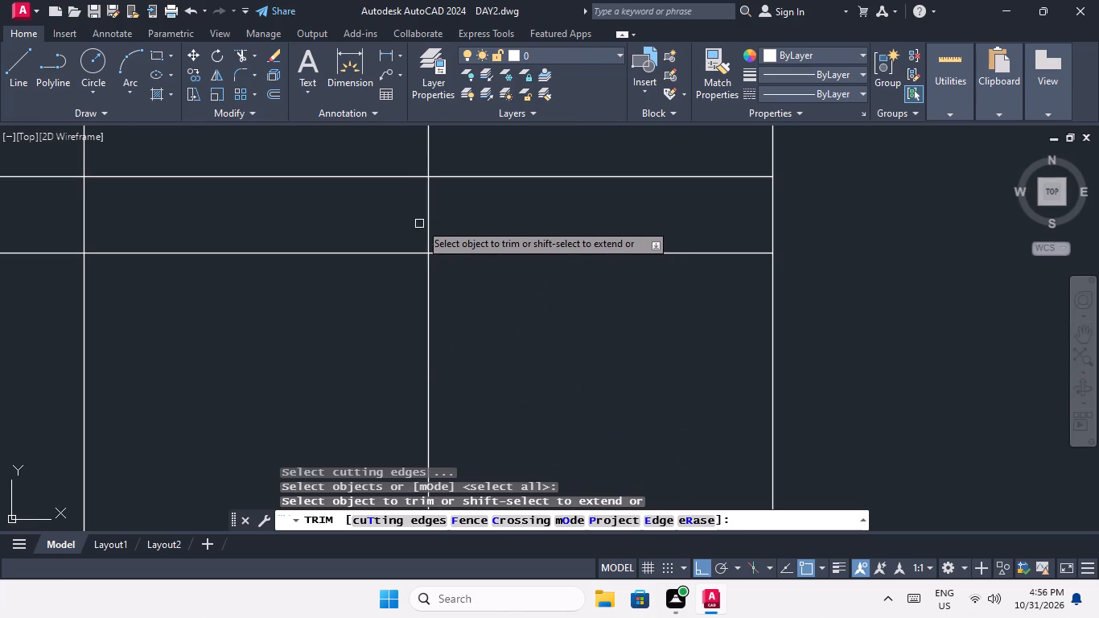
click(430, 218)
scroll(430, 218, down, 3)
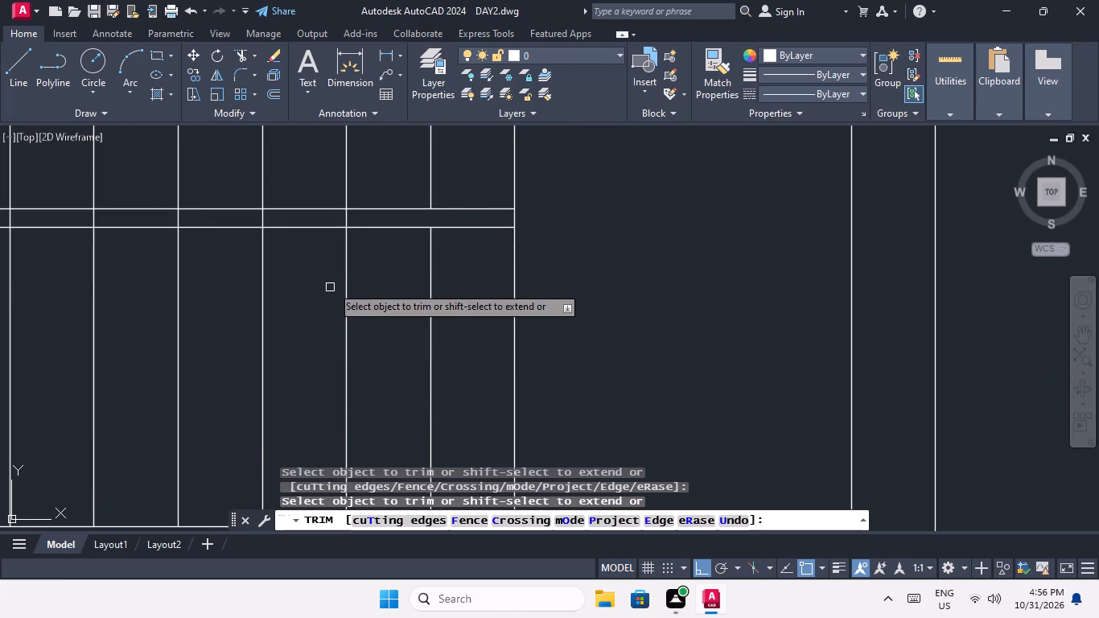
scroll(353, 222, up, 3)
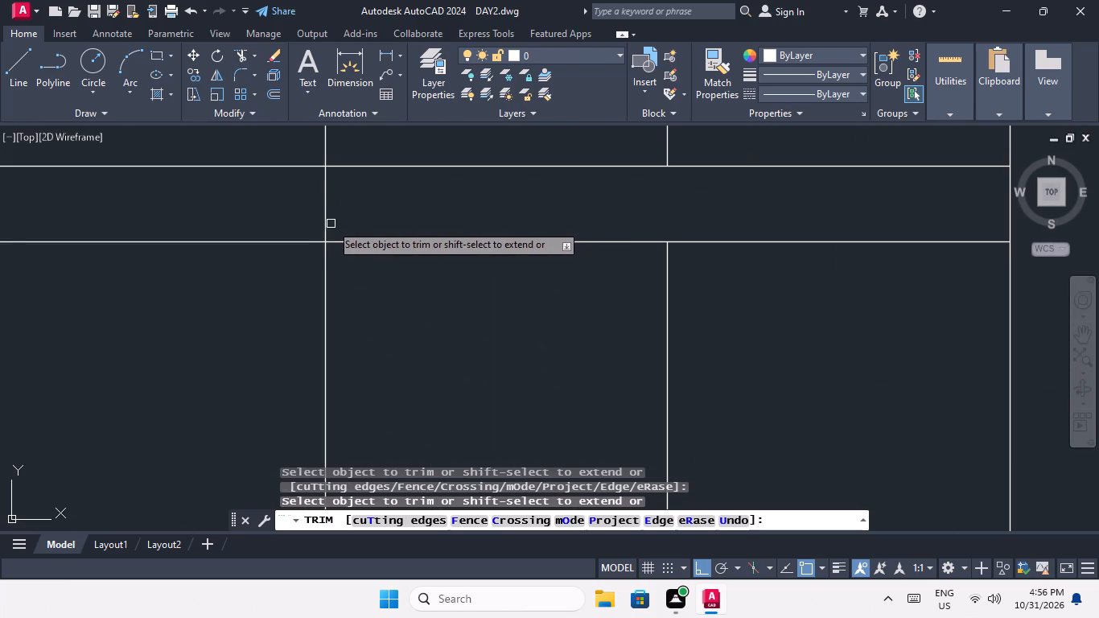
click(327, 208)
scroll(327, 208, down, 2)
middle_drag(328, 208, 546, 216)
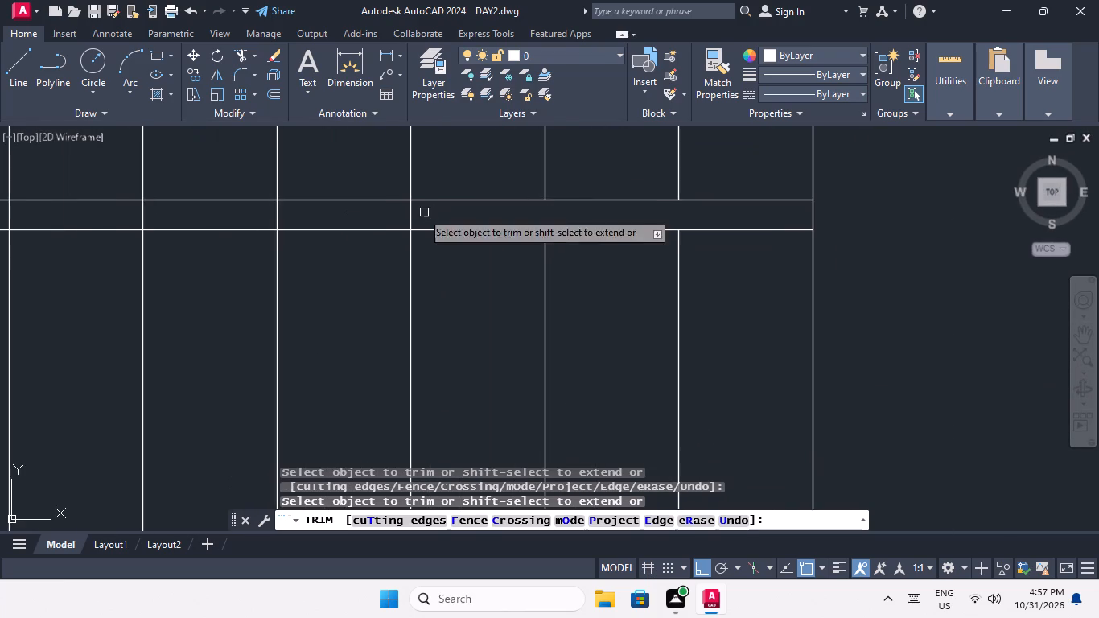
click(412, 212)
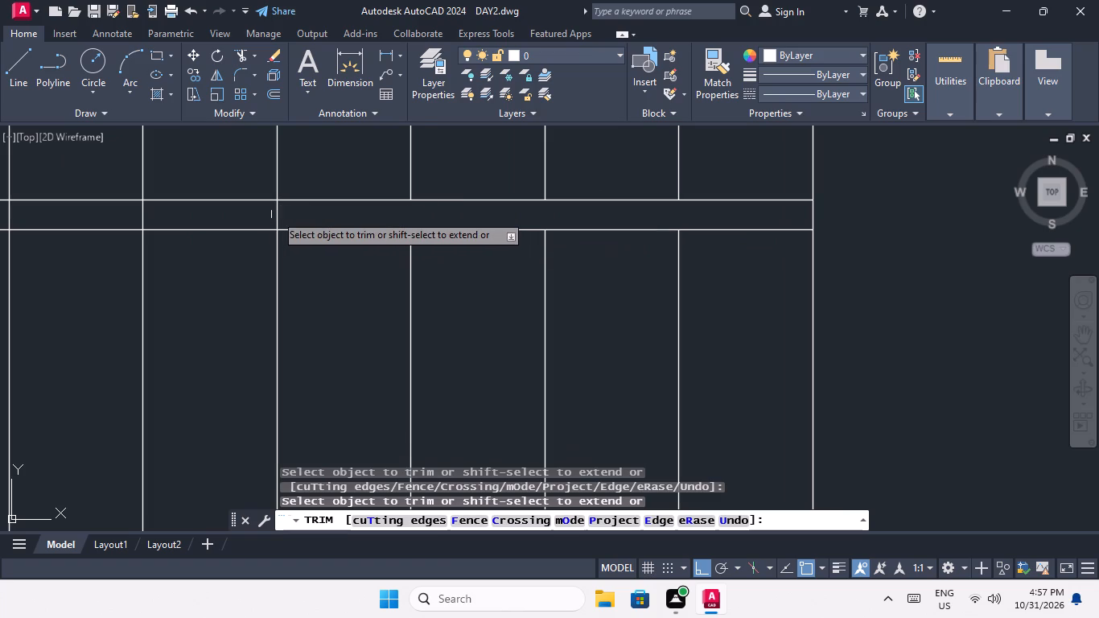
click(276, 213)
Trim the remaining six inner tread lines between the two divider lines in the fourth plan's staircase.
middle_drag(270, 216, 565, 237)
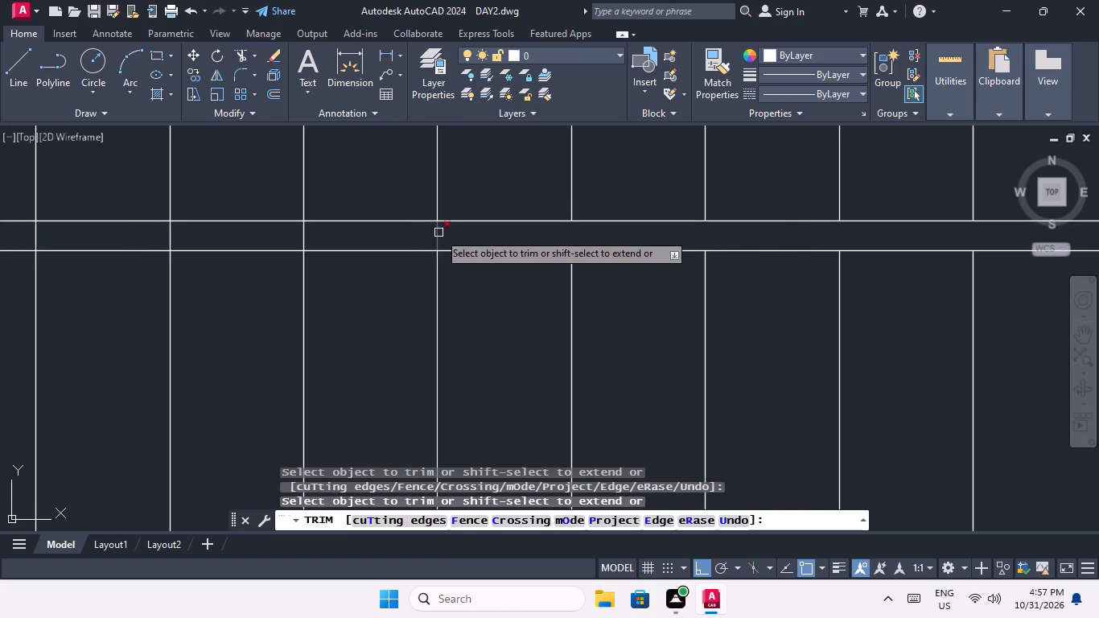
click(439, 233)
click(304, 237)
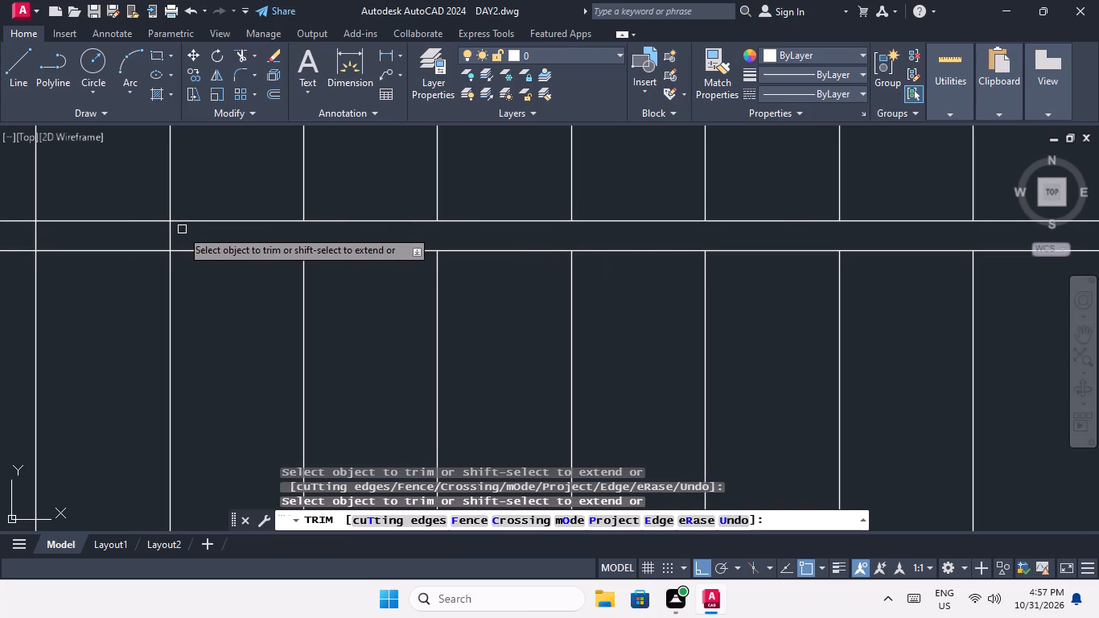
click(173, 237)
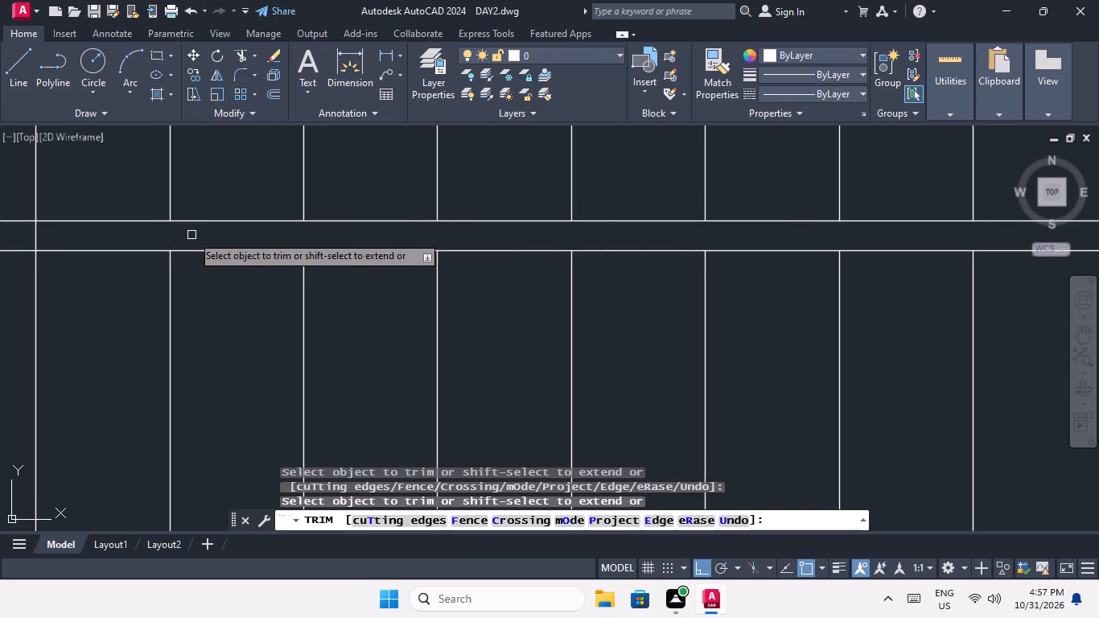
middle_drag(192, 235, 419, 231)
click(262, 233)
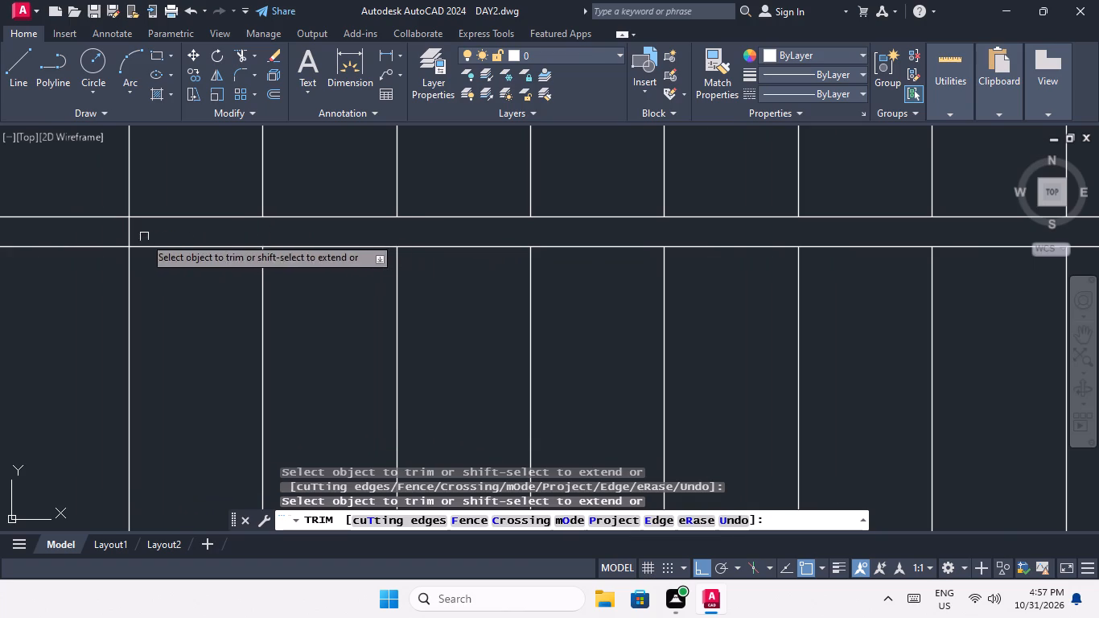
drag(128, 233, 138, 235)
middle_drag(161, 235, 469, 278)
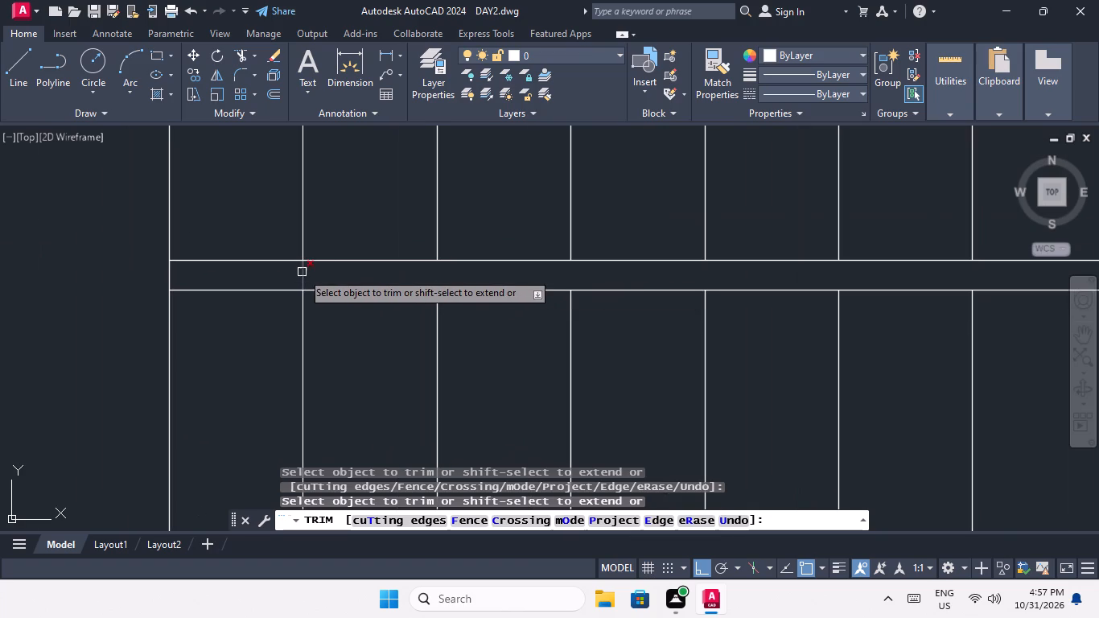
click(302, 271)
scroll(307, 270, down, 1)
key(space)
scroll(292, 290, down, 2)
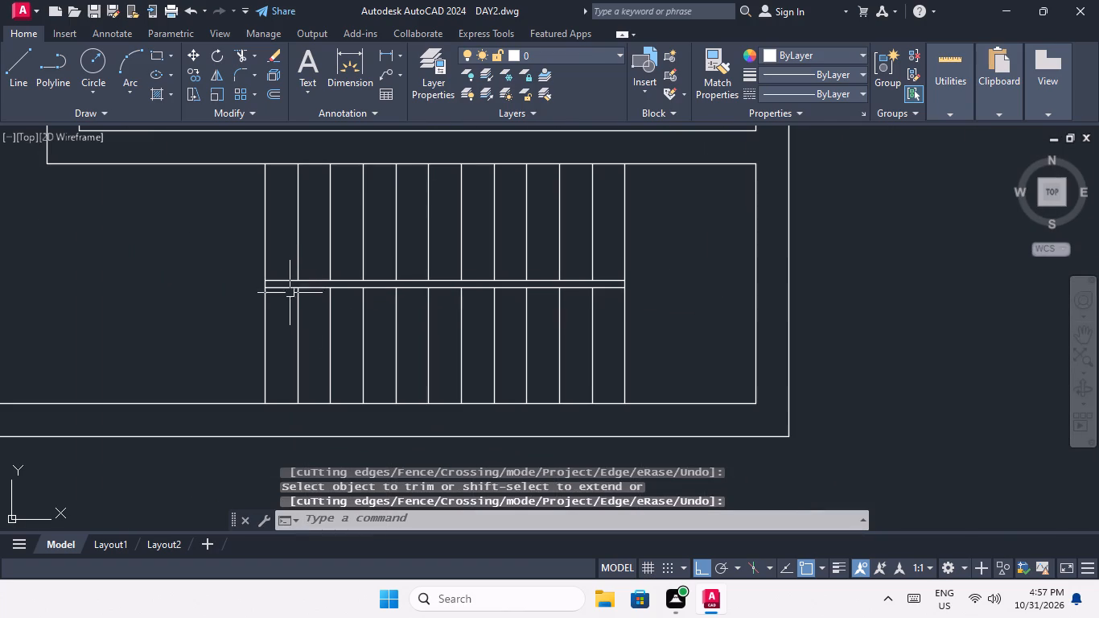
middle_drag(323, 310, 495, 330)
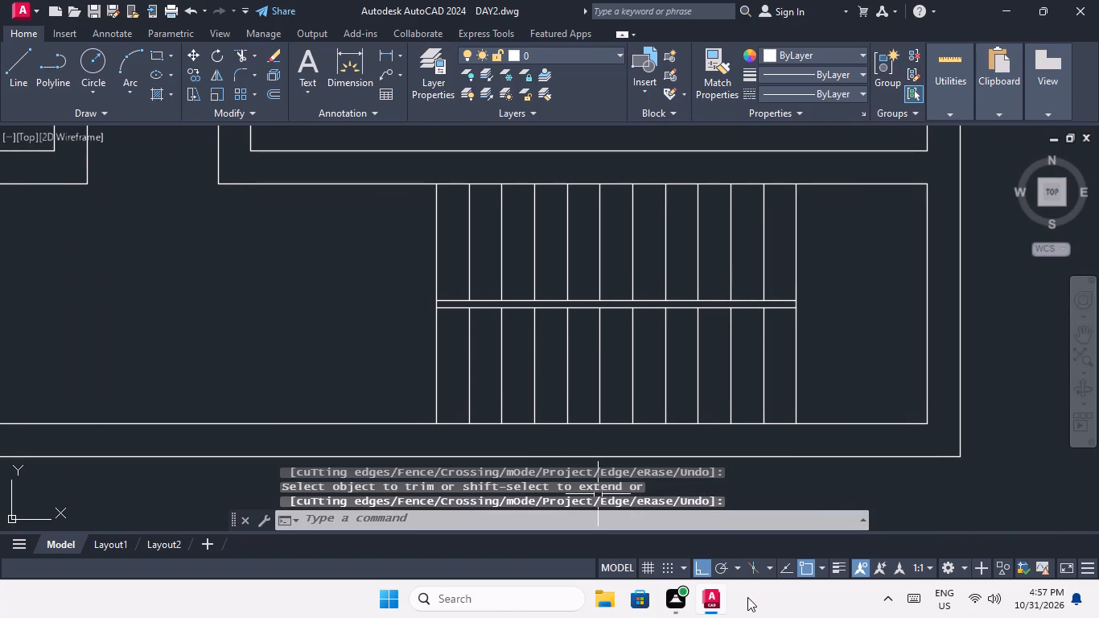
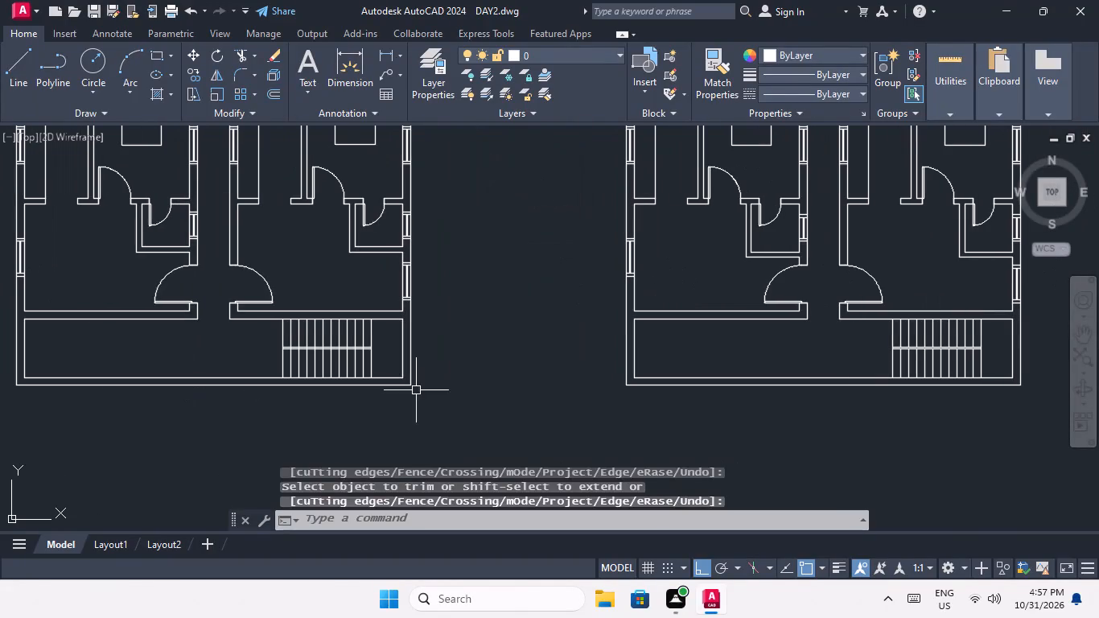
Trim the five inner tread lines nearest the landing between the two divider lines in the third plan's staircase.
key(space)
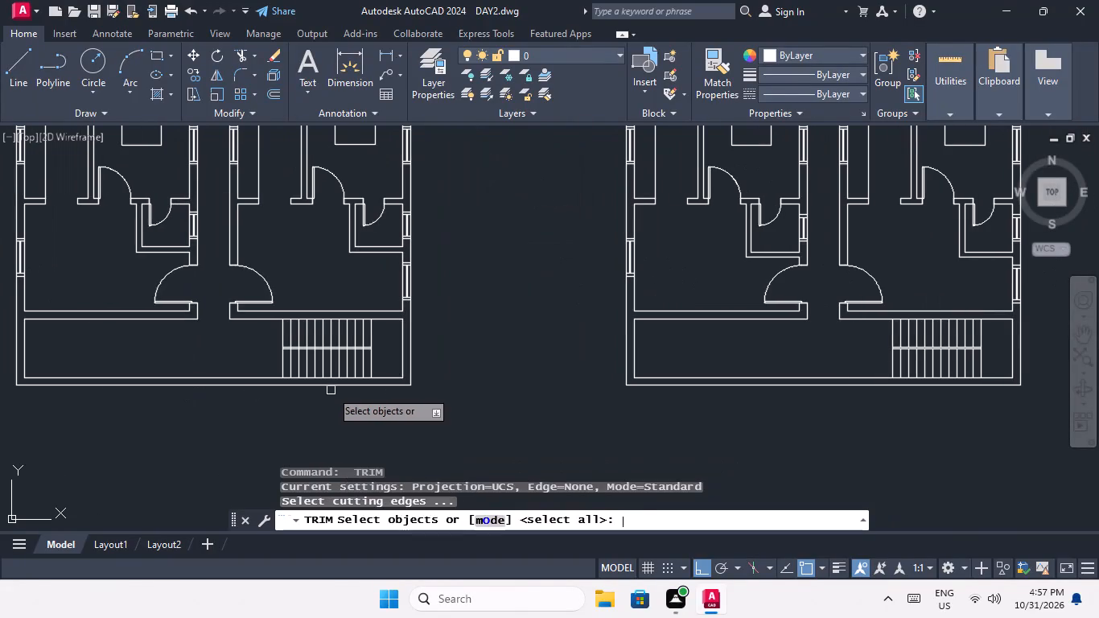
scroll(347, 361, up, 3)
scroll(397, 314, up, 3)
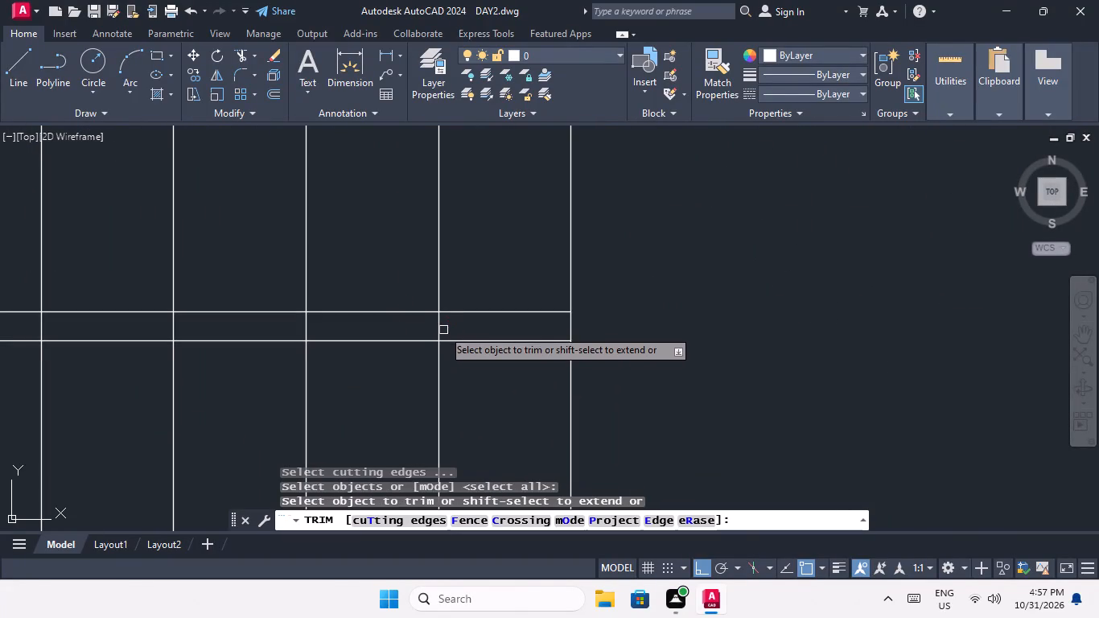
click(439, 328)
click(307, 327)
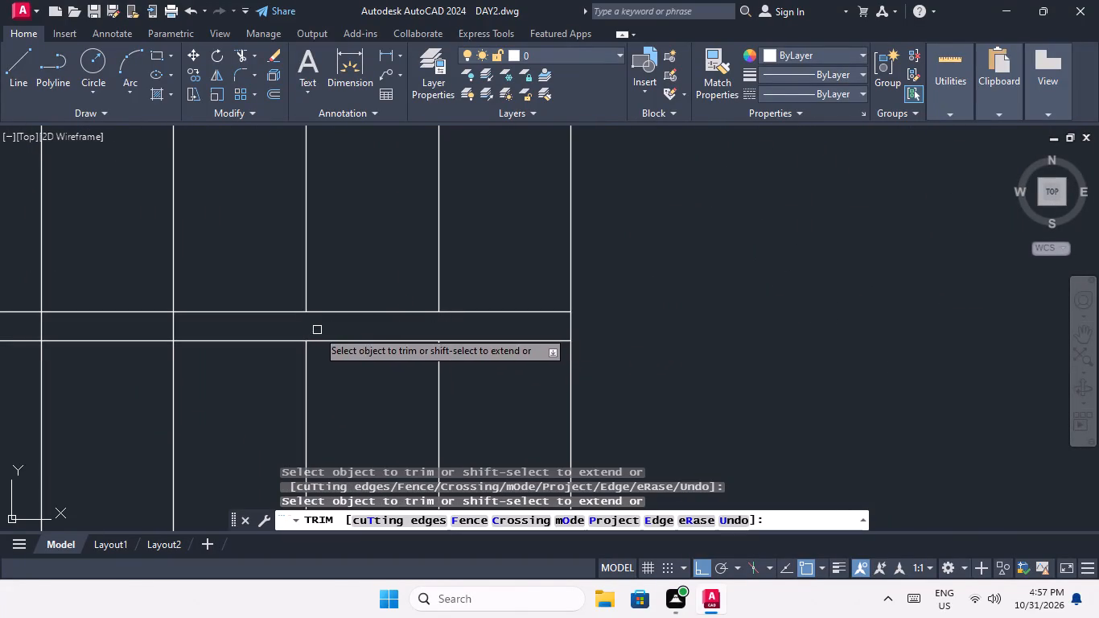
middle_drag(321, 330, 594, 321)
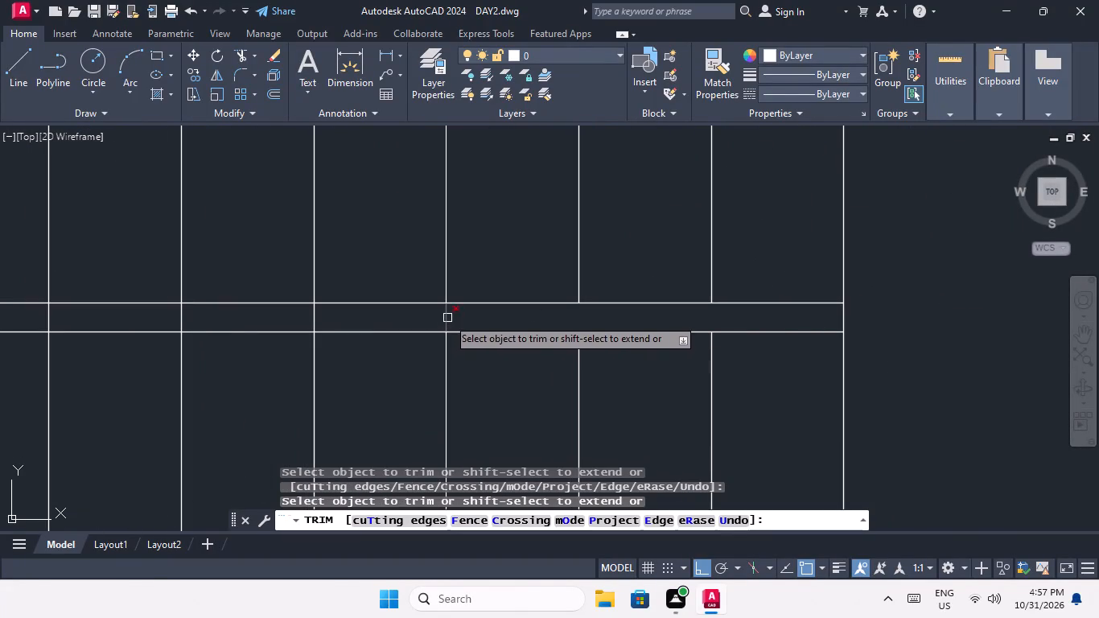
click(447, 317)
click(314, 316)
middle_drag(331, 321, 698, 321)
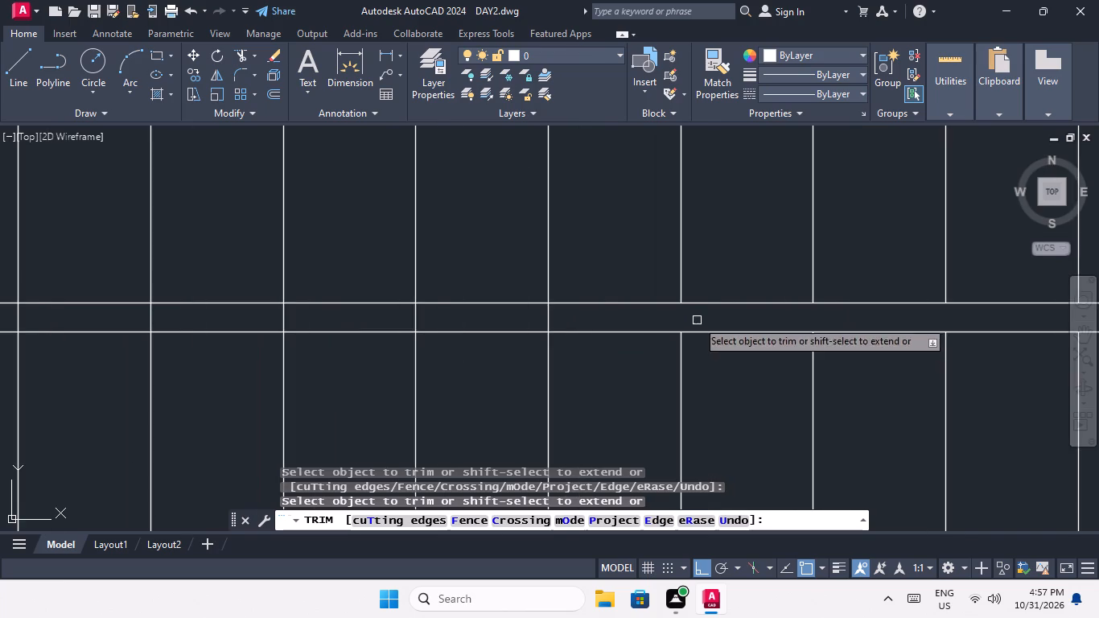
scroll(694, 319, down, 1)
click(601, 319)
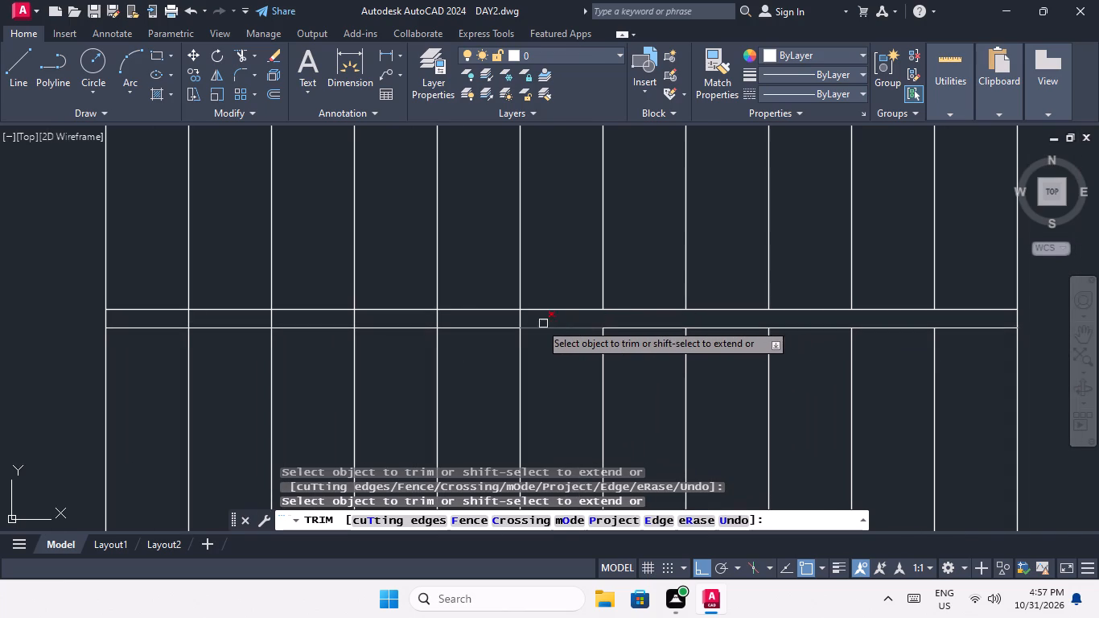
Trim the remaining five inner tread lines between the two divider lines in the third plan's staircase.
scroll(520, 319, up, 3)
click(518, 319)
scroll(541, 307, down, 3)
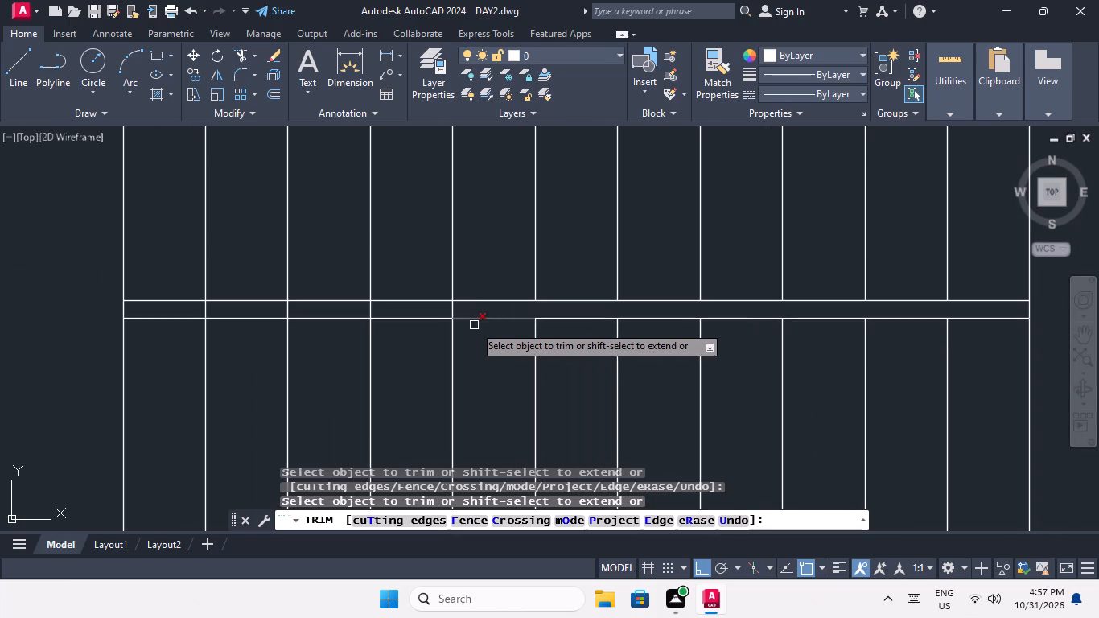
scroll(451, 315, up, 3)
click(455, 305)
middle_drag(480, 300, 665, 298)
scroll(541, 300, down, 1)
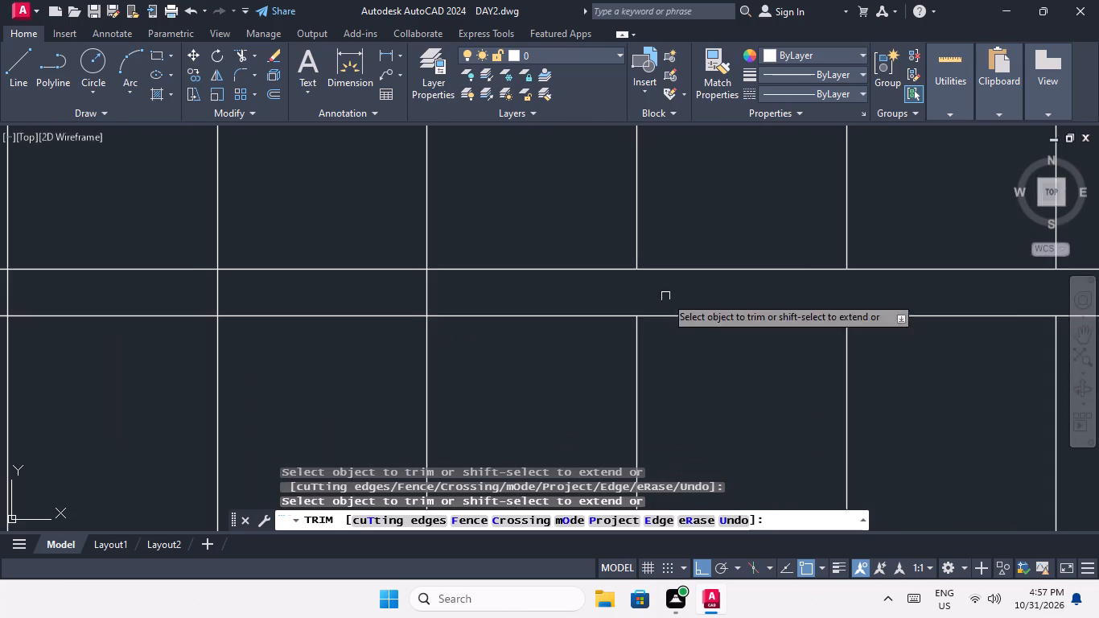
scroll(665, 296, down, 2)
scroll(571, 296, up, 3)
click(573, 296)
scroll(573, 296, down, 2)
scroll(471, 298, up, 2)
click(393, 301)
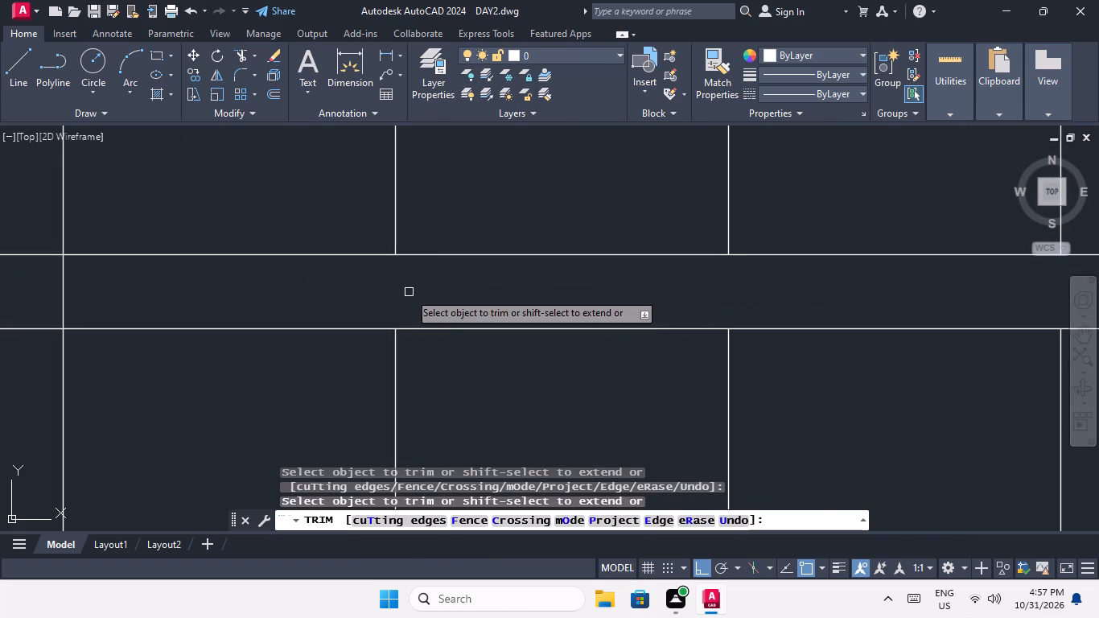
scroll(409, 292, down, 2)
scroll(285, 290, up, 3)
click(234, 299)
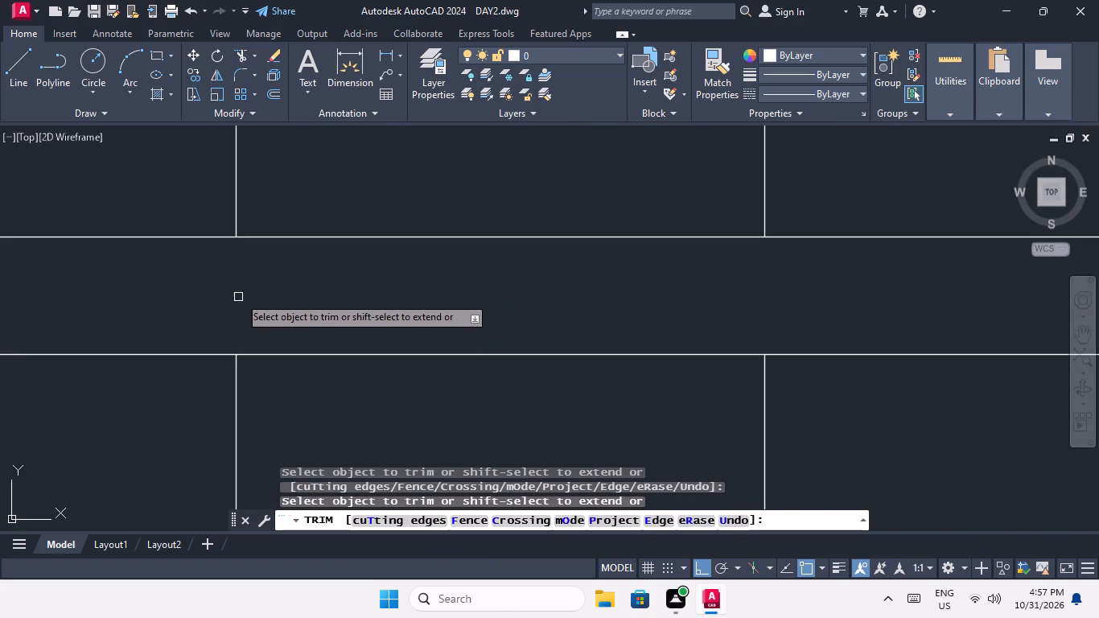
Trim the five inner tread lines nearest the landing between the two divider lines in the second plan's staircase.
scroll(253, 286, down, 4)
middle_drag(239, 312, 384, 303)
scroll(373, 298, down, 3)
middle_drag(307, 343, 446, 321)
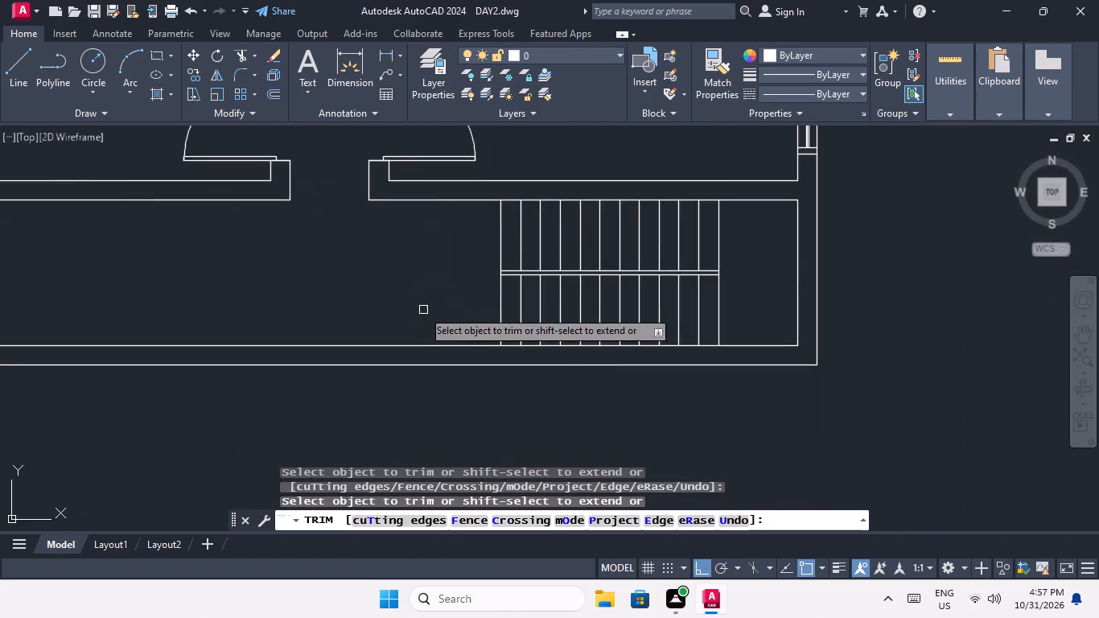
scroll(422, 310, down, 3)
middle_drag(161, 332, 508, 351)
scroll(498, 328, up, 4)
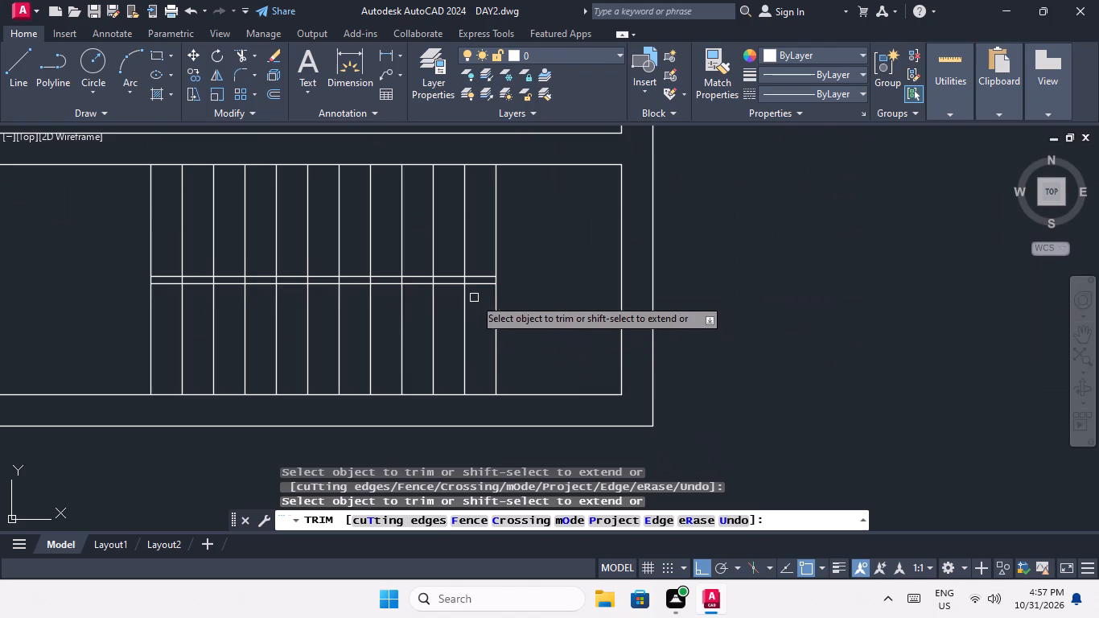
scroll(467, 290, up, 4)
click(450, 241)
scroll(454, 233, down, 2)
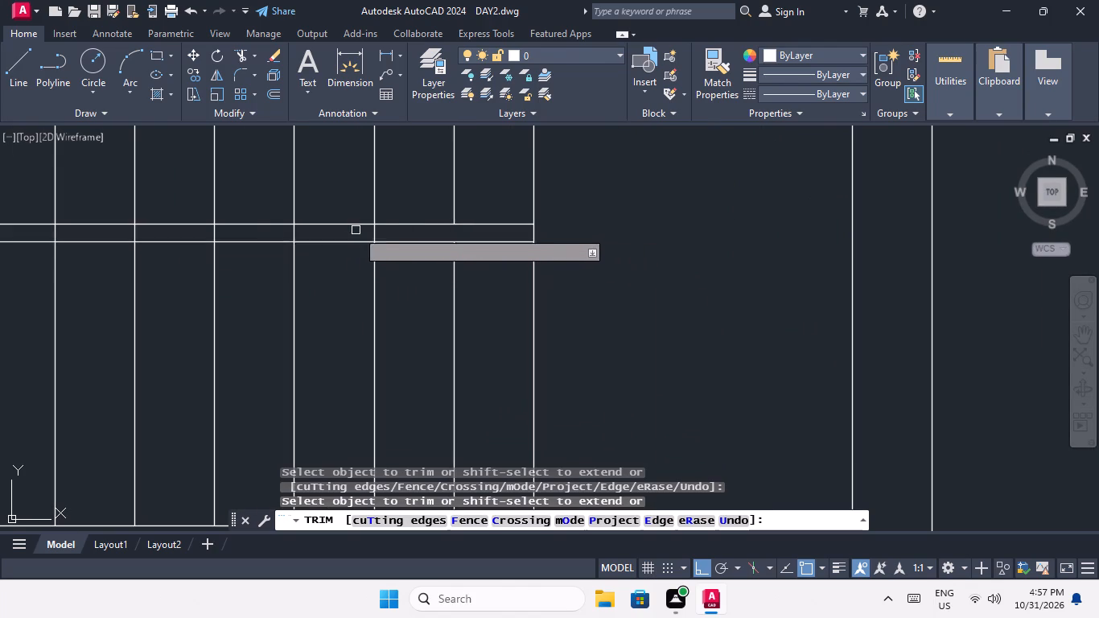
scroll(357, 230, up, 3)
click(423, 245)
scroll(443, 241, down, 3)
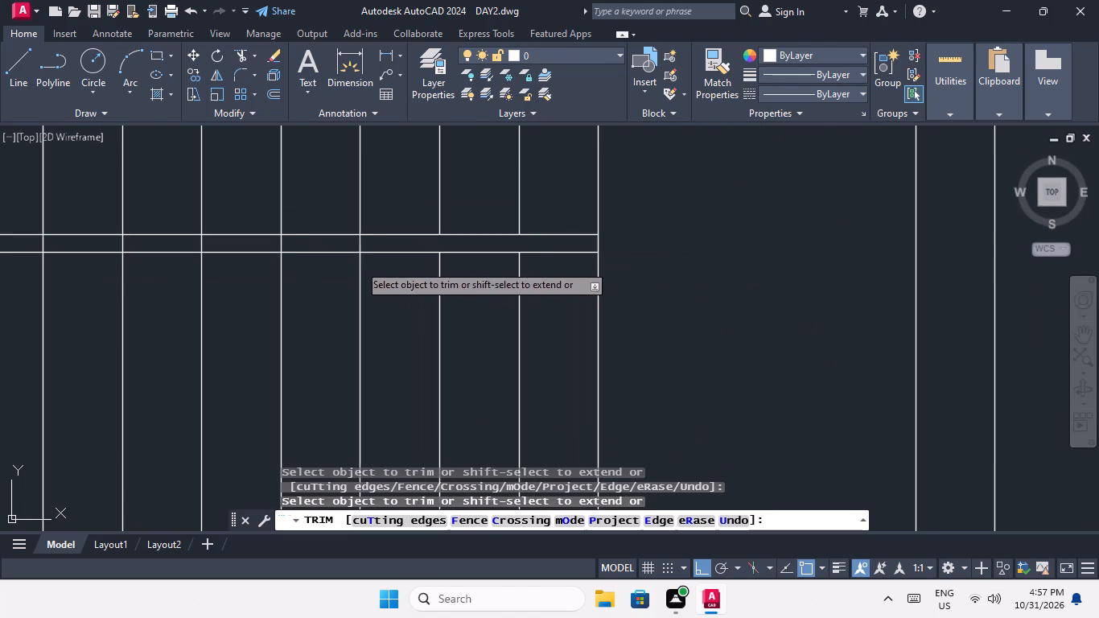
scroll(348, 244, up, 3)
click(394, 248)
scroll(399, 247, down, 3)
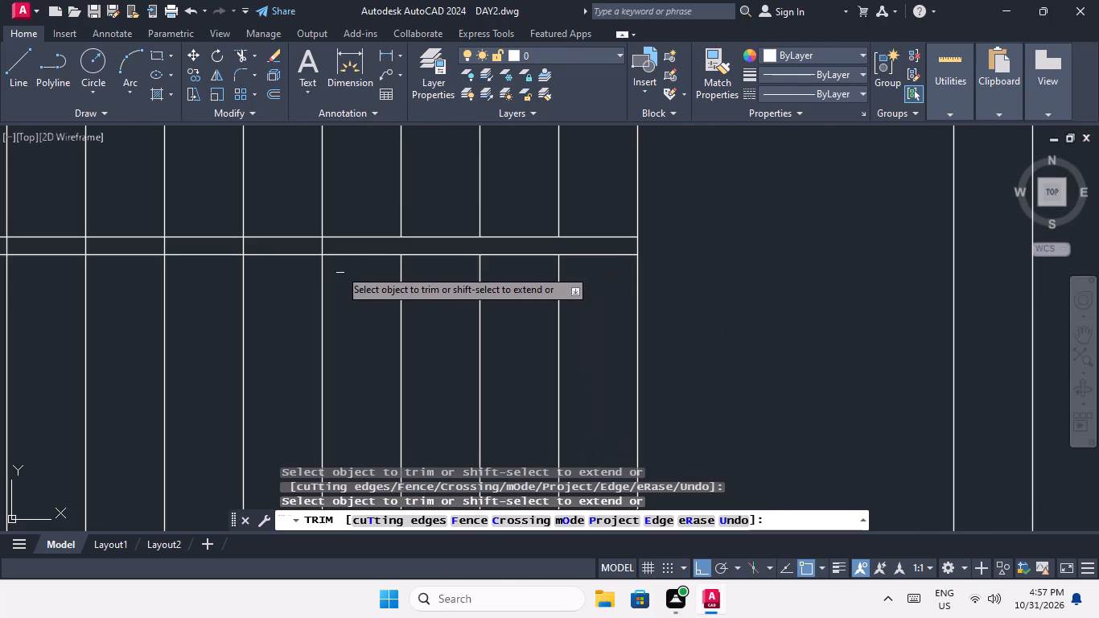
scroll(313, 248, up, 3)
click(342, 241)
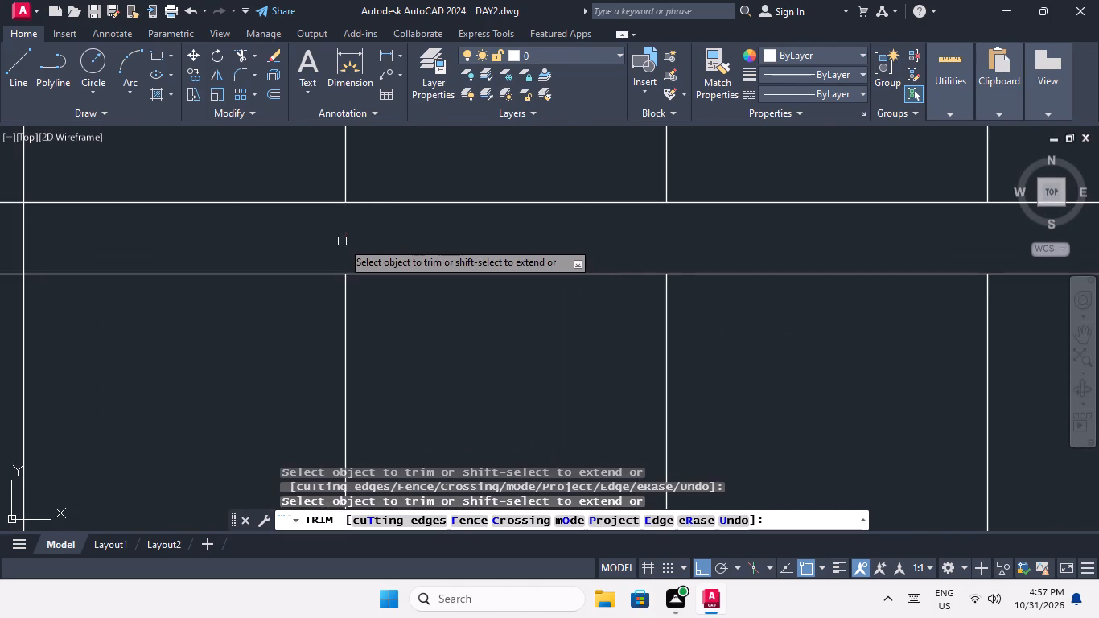
scroll(353, 238, down, 3)
middle_drag(295, 286, 410, 311)
scroll(384, 257, up, 2)
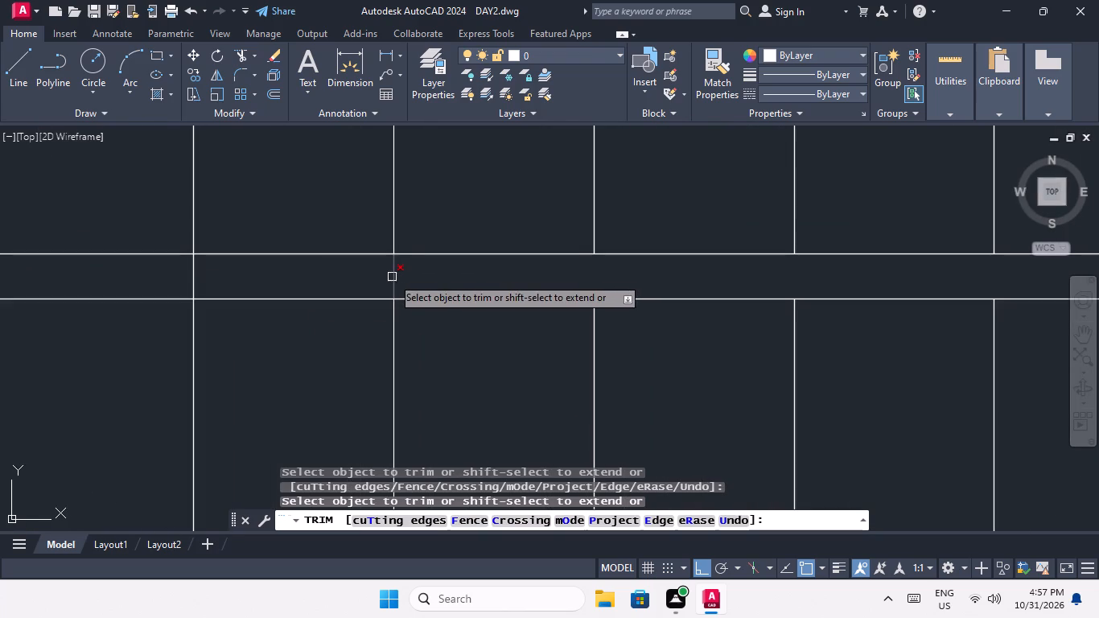
click(392, 277)
Trim the remaining five inner tread lines between the two divider lines in the second plan's staircase and end the trimming.
scroll(396, 275, down, 2)
middle_drag(356, 311, 460, 332)
scroll(424, 303, up, 3)
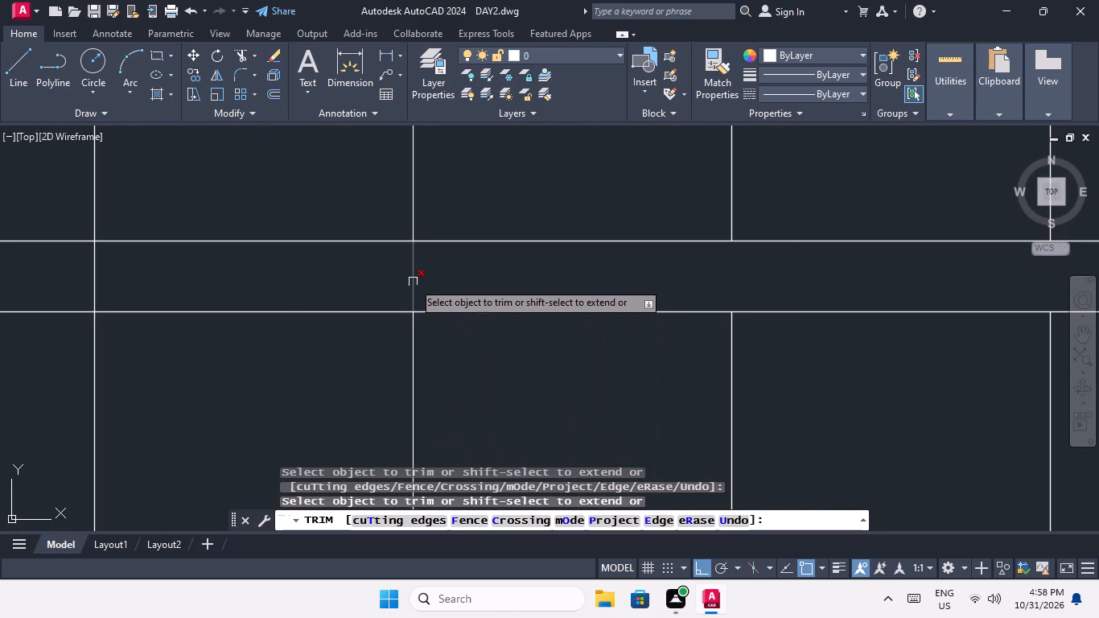
click(413, 279)
scroll(414, 279, down, 3)
middle_drag(364, 324, 482, 350)
scroll(461, 304, up, 3)
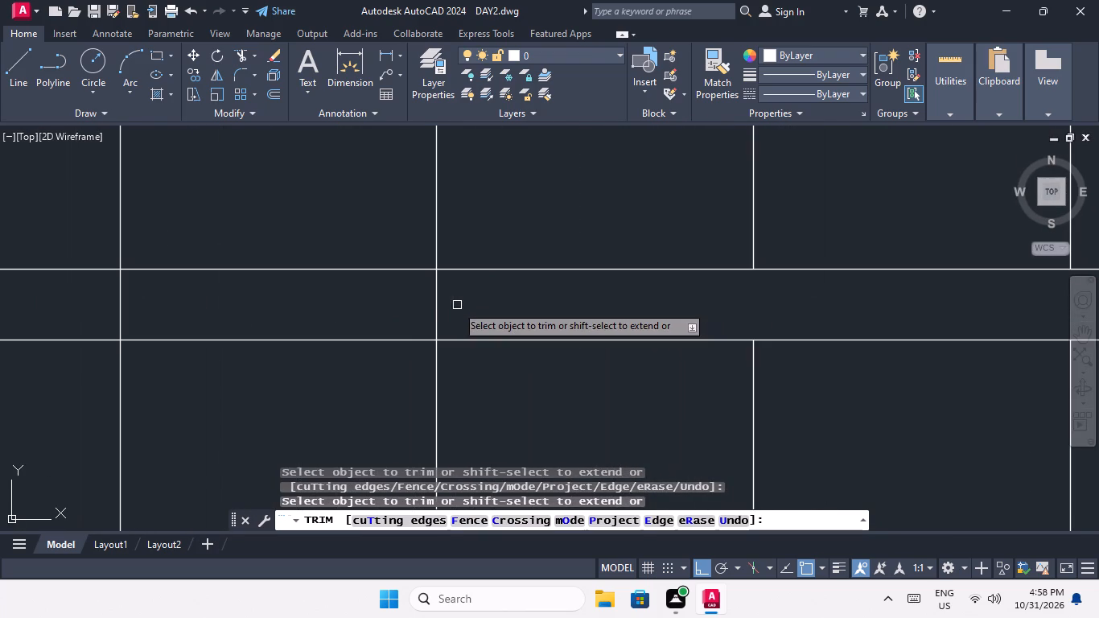
click(438, 309)
scroll(445, 306, down, 3)
middle_drag(402, 336, 507, 357)
scroll(473, 327, up, 3)
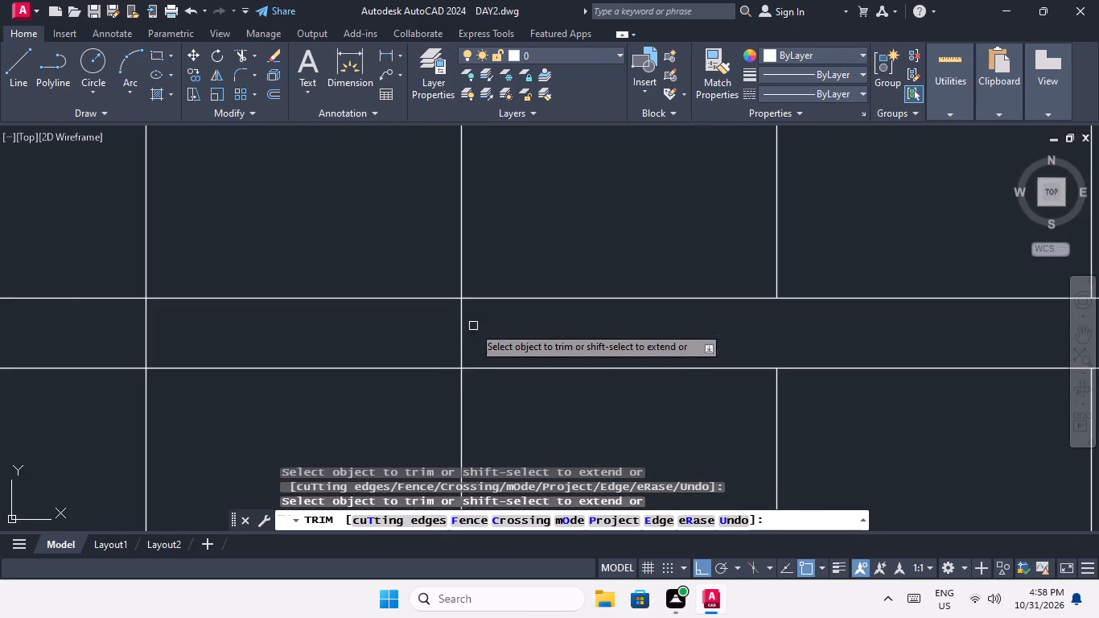
click(460, 328)
scroll(463, 328, down, 3)
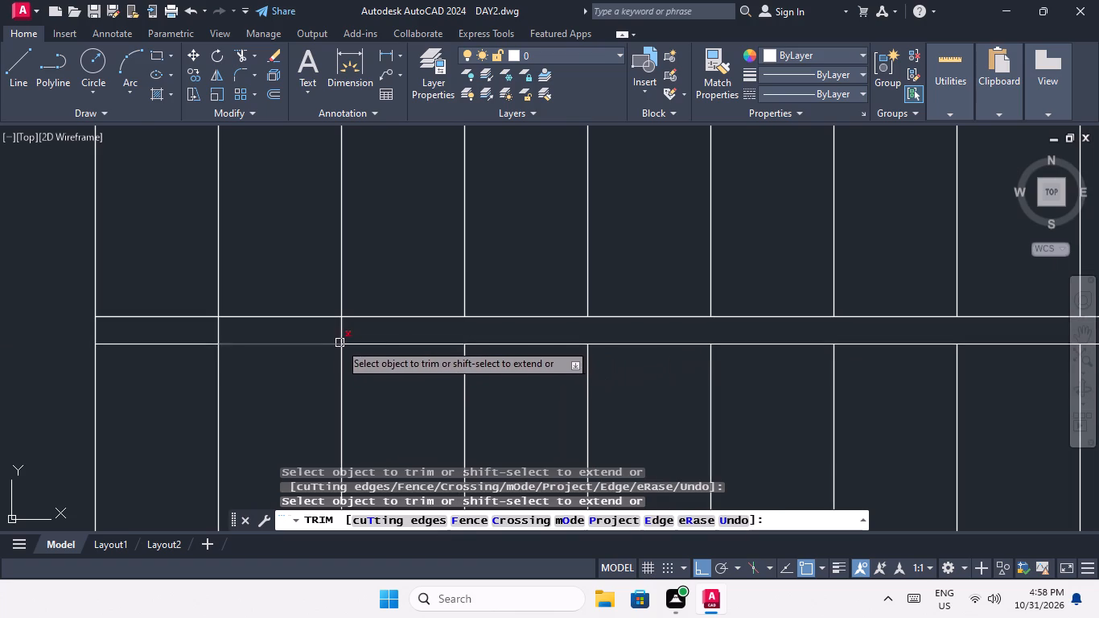
scroll(338, 337, up, 3)
click(348, 317)
scroll(348, 316, down, 3)
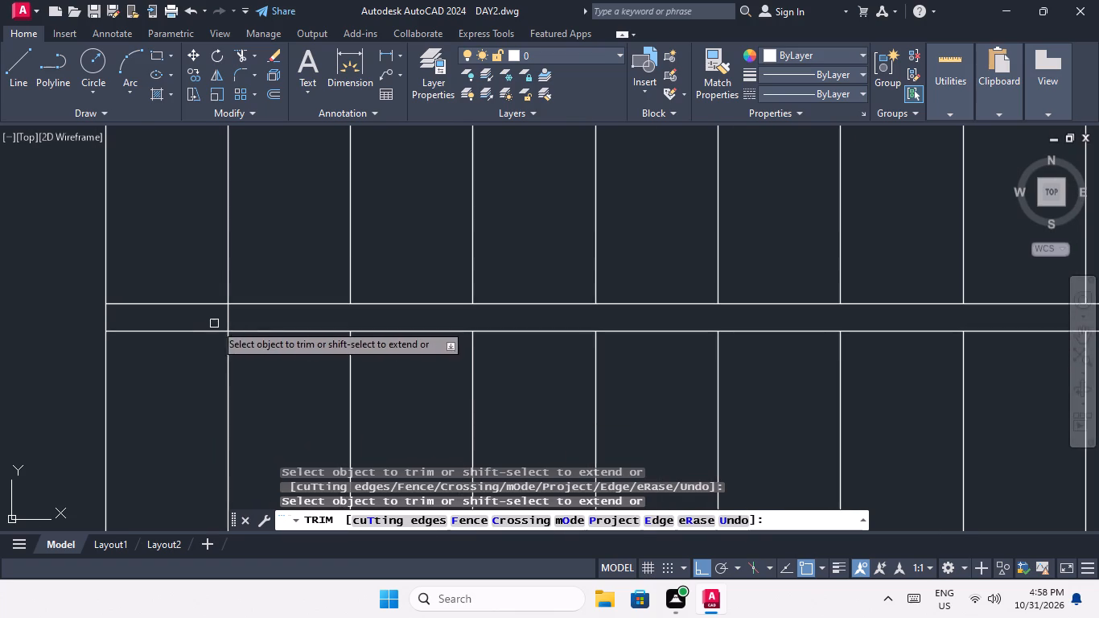
scroll(223, 317, up, 2)
click(235, 316)
scroll(245, 309, down, 4)
middle_drag(205, 352, 288, 353)
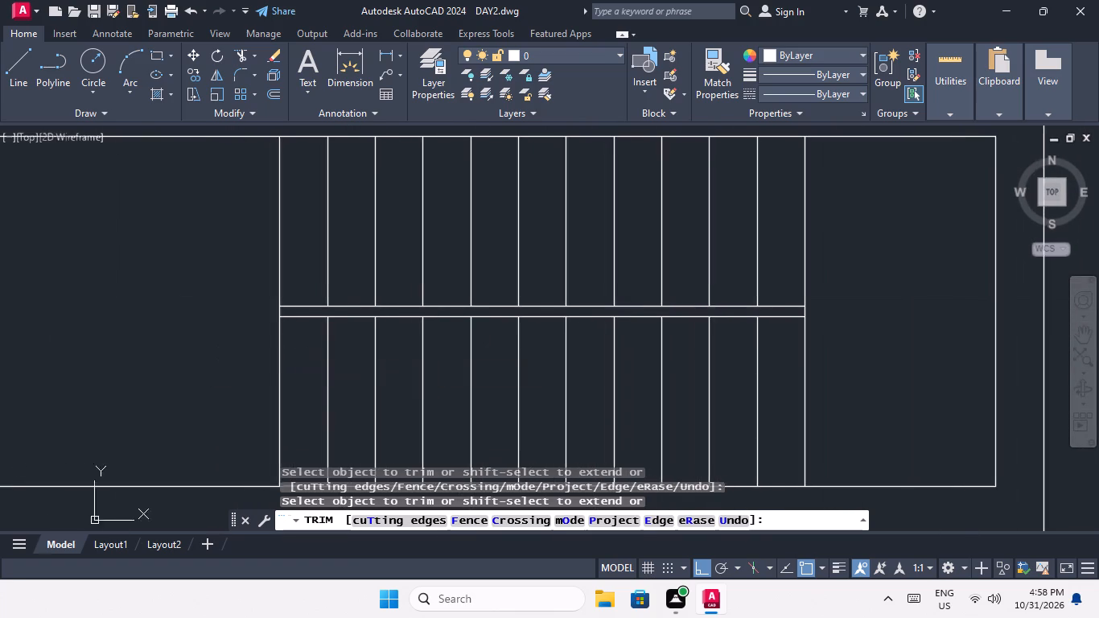
scroll(306, 350, down, 3)
middle_drag(216, 387, 299, 367)
scroll(298, 365, down, 3)
middle_drag(261, 390, 316, 389)
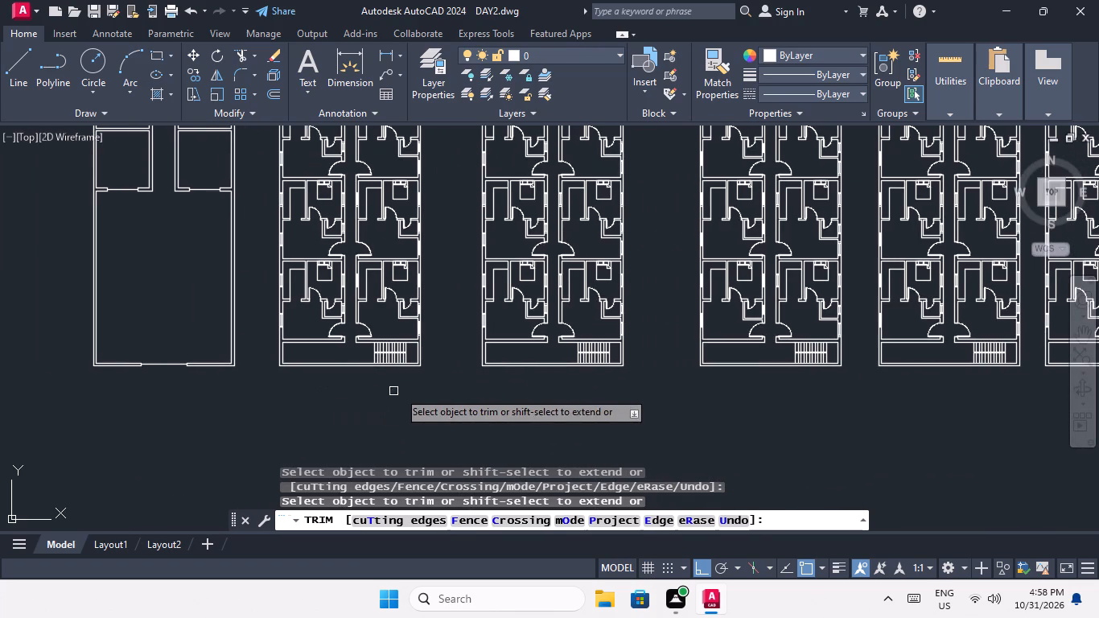
key(Escape)
key(Escape)
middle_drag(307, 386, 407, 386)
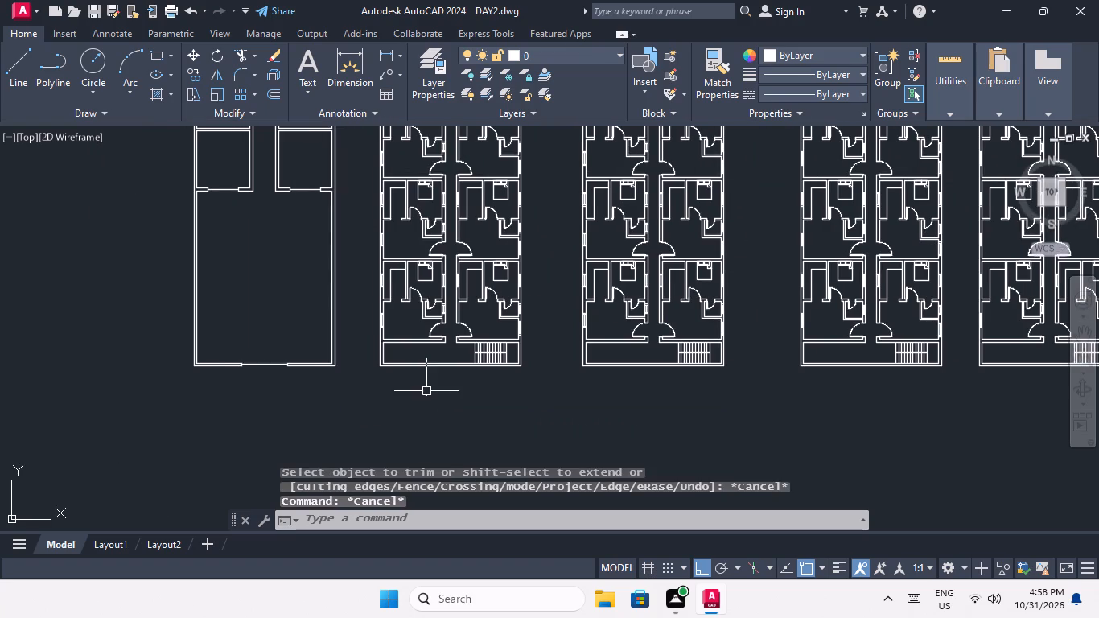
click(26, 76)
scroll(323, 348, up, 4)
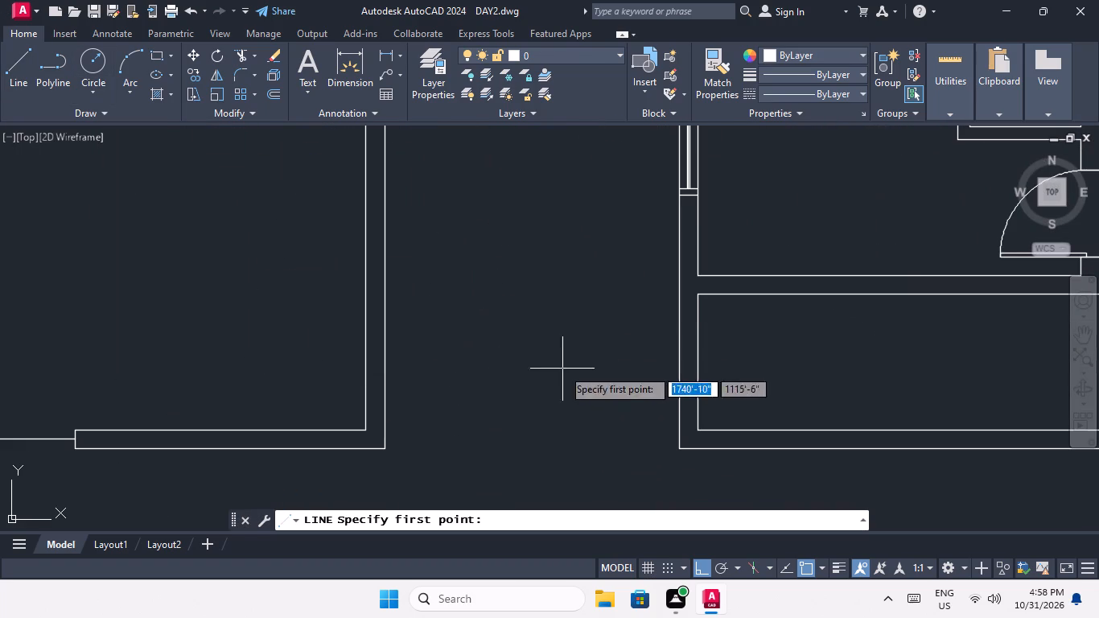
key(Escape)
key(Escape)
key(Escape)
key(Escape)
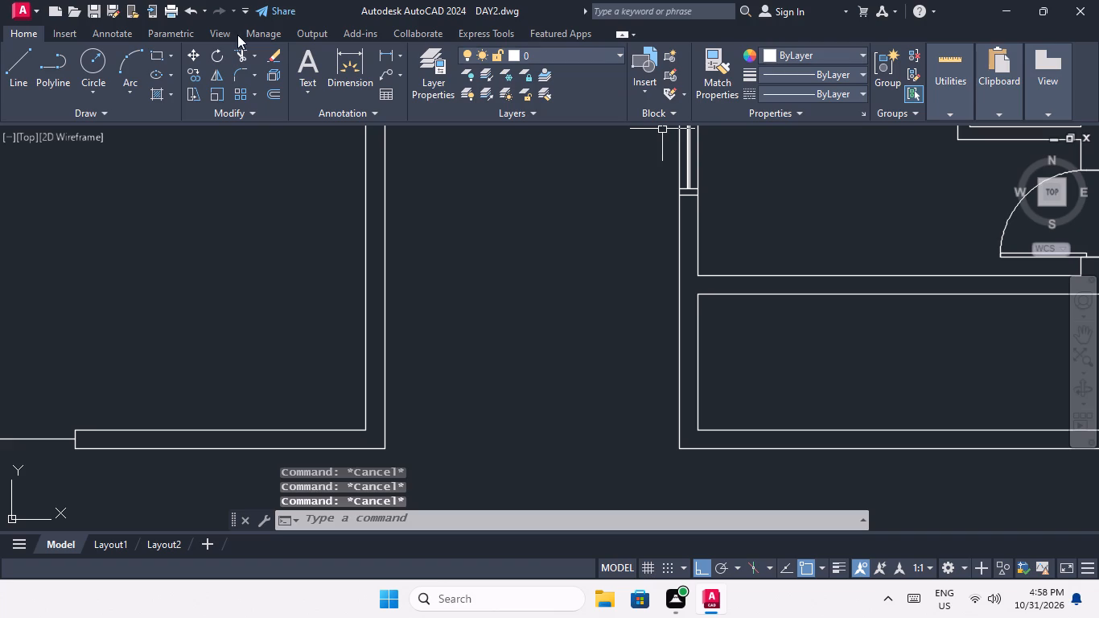
Measure the clear depth of the second plan's stair passage between its inner wall faces with a temporary linear dimension.
click(382, 50)
middle_drag(682, 360, 519, 326)
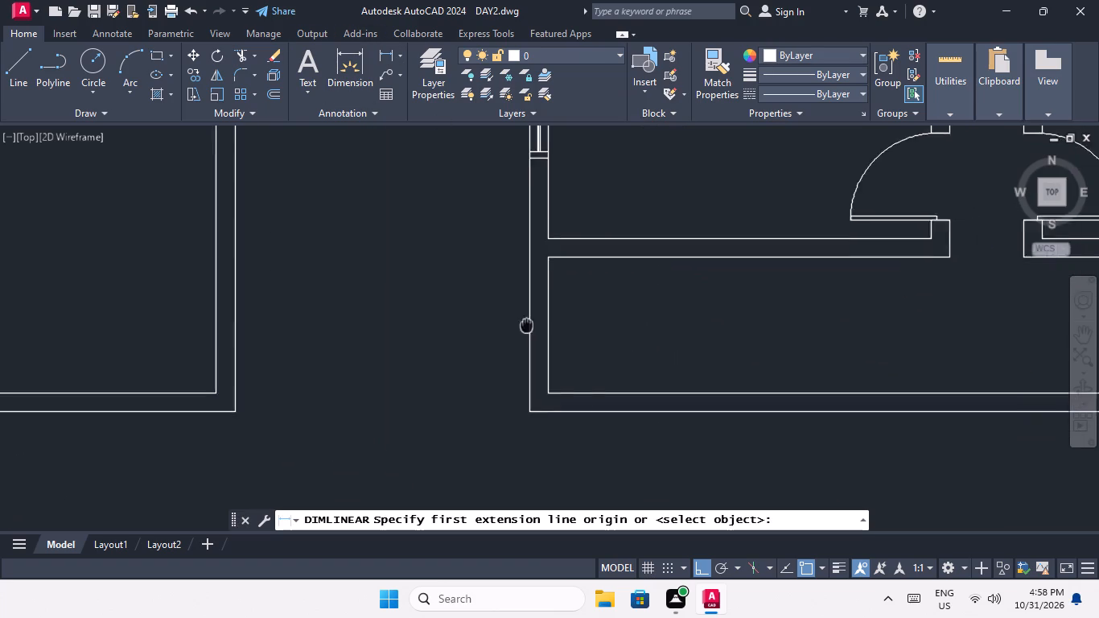
middle_drag(519, 326, 479, 334)
scroll(500, 402, up, 2)
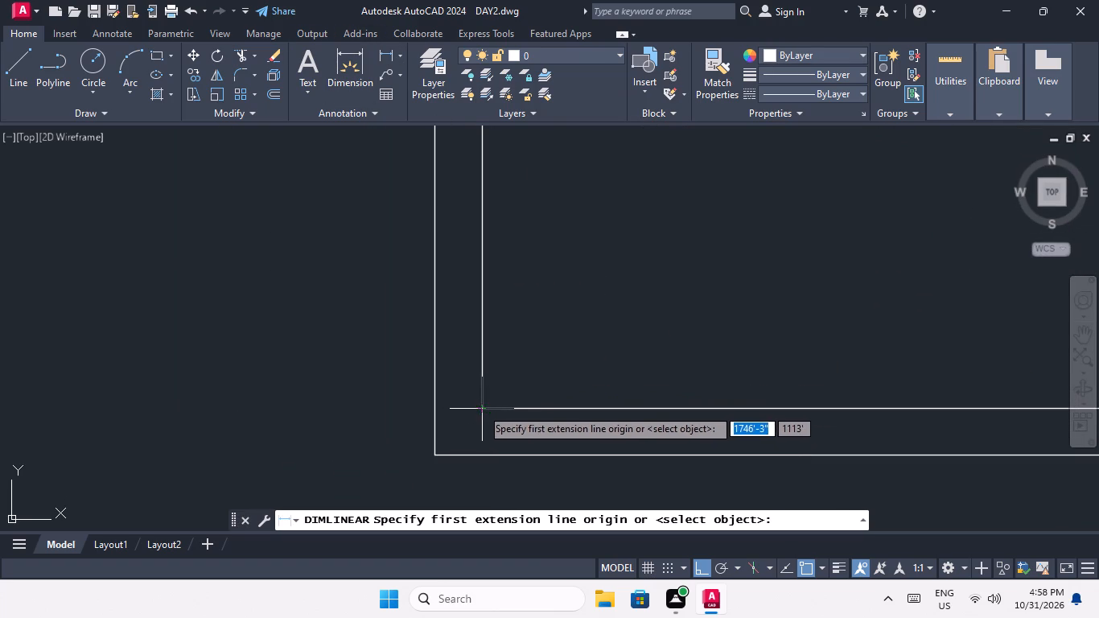
click(483, 407)
middle_drag(496, 271, 500, 447)
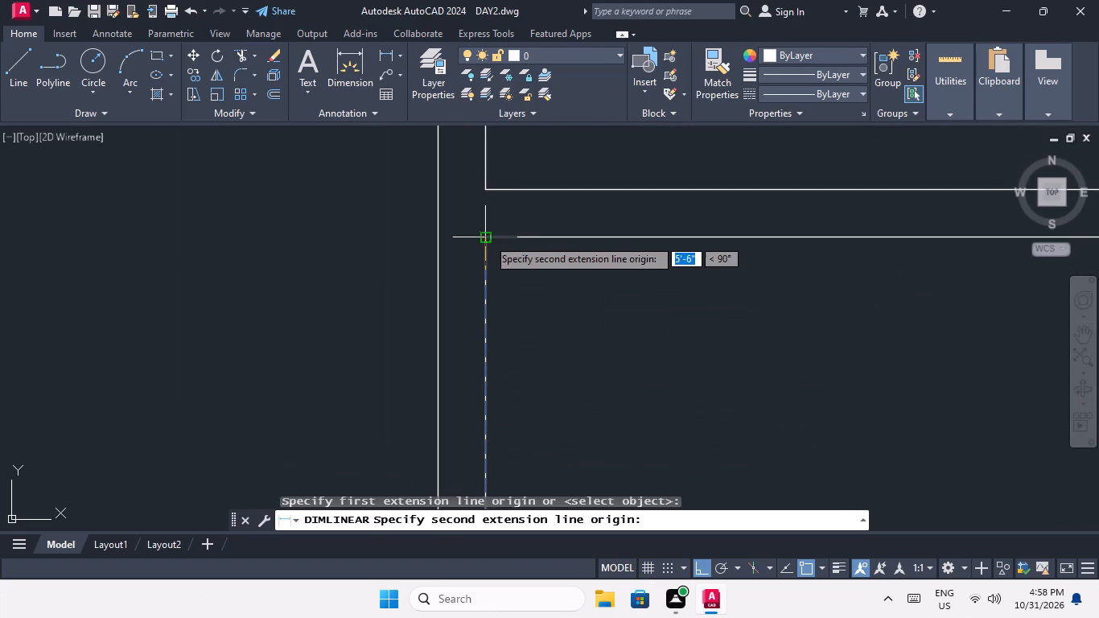
click(488, 237)
scroll(541, 344, up, 1)
middle_drag(509, 253, 485, 194)
middle_drag(538, 342, 466, 184)
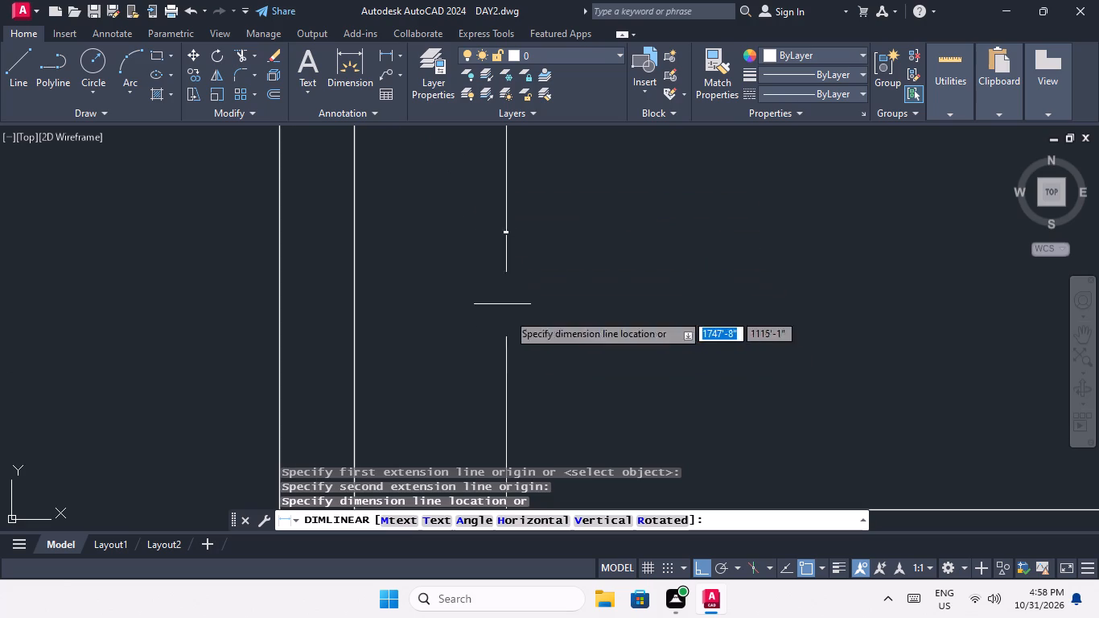
scroll(549, 234, up, 8)
scroll(547, 257, down, 6)
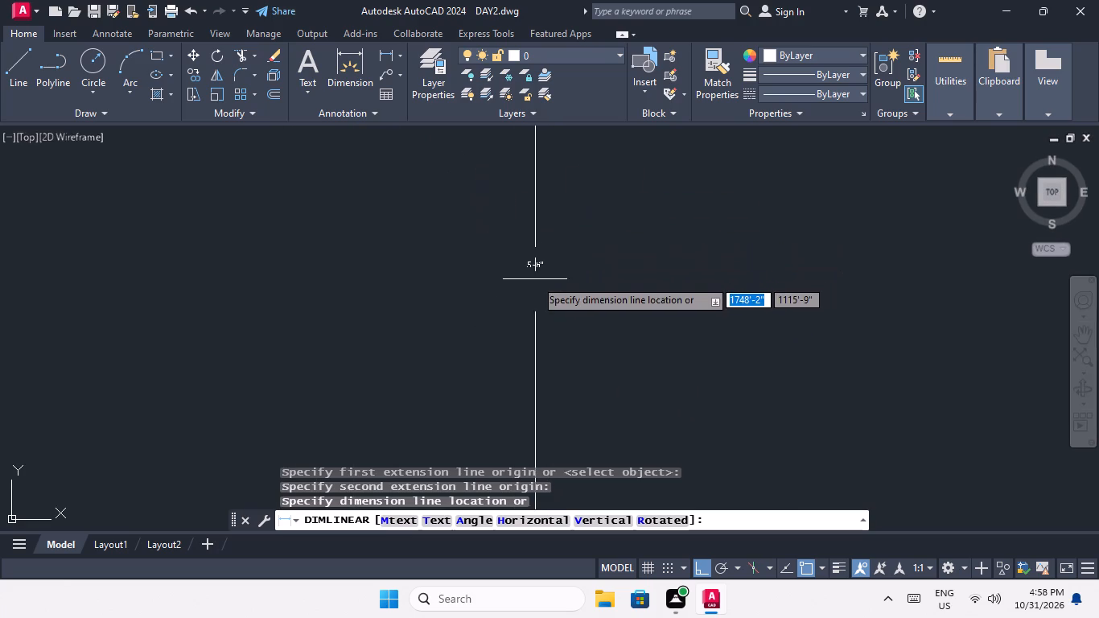
scroll(527, 290, down, 3)
key(Escape)
key(Escape)
scroll(522, 288, down, 6)
middle_drag(428, 305, 495, 361)
key(Escape)
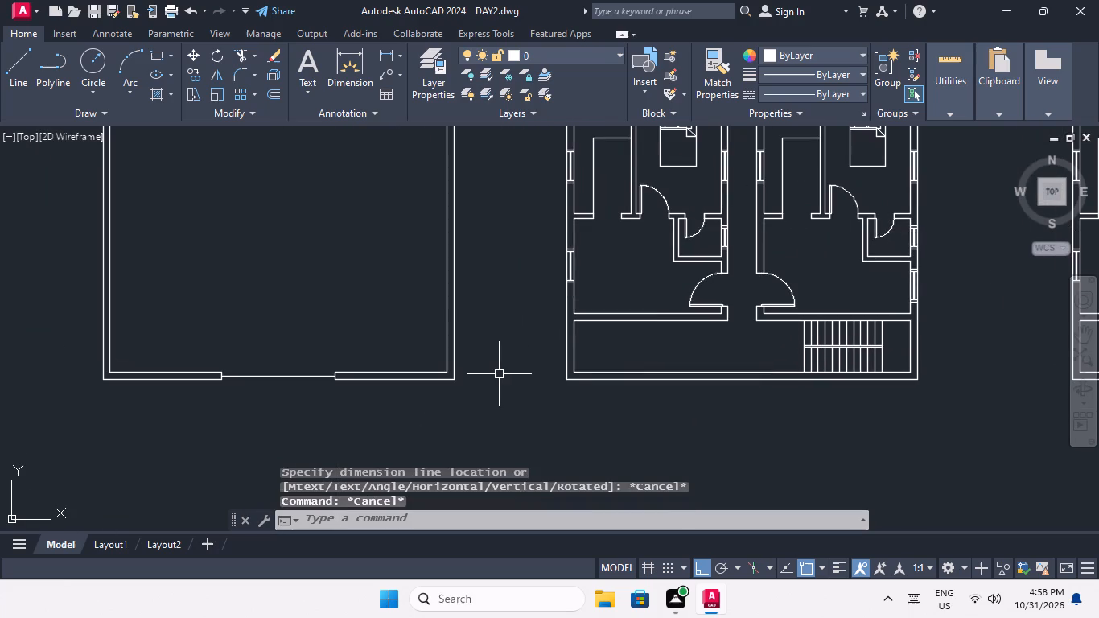
Offset the inner line of the first plan's bottom wall, on the side nearest the second plan, 5'6" into the room.
key(o)
key(Return)
text(5'6")
key(Return)
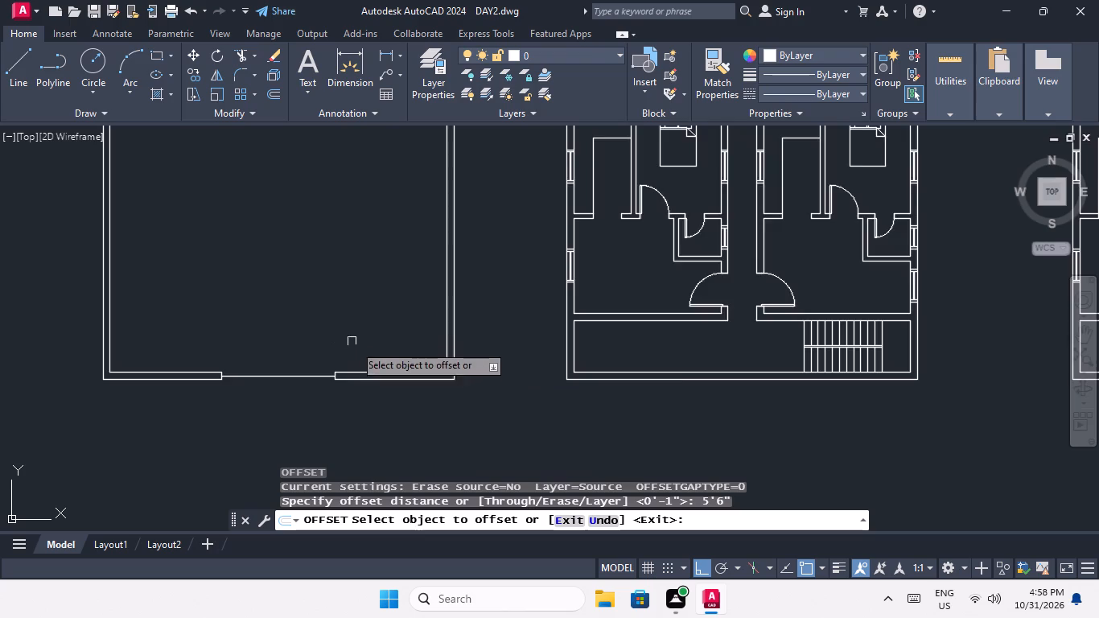
scroll(390, 360, up, 2)
drag(391, 396, 391, 340)
click(401, 289)
scroll(401, 289, down, 3)
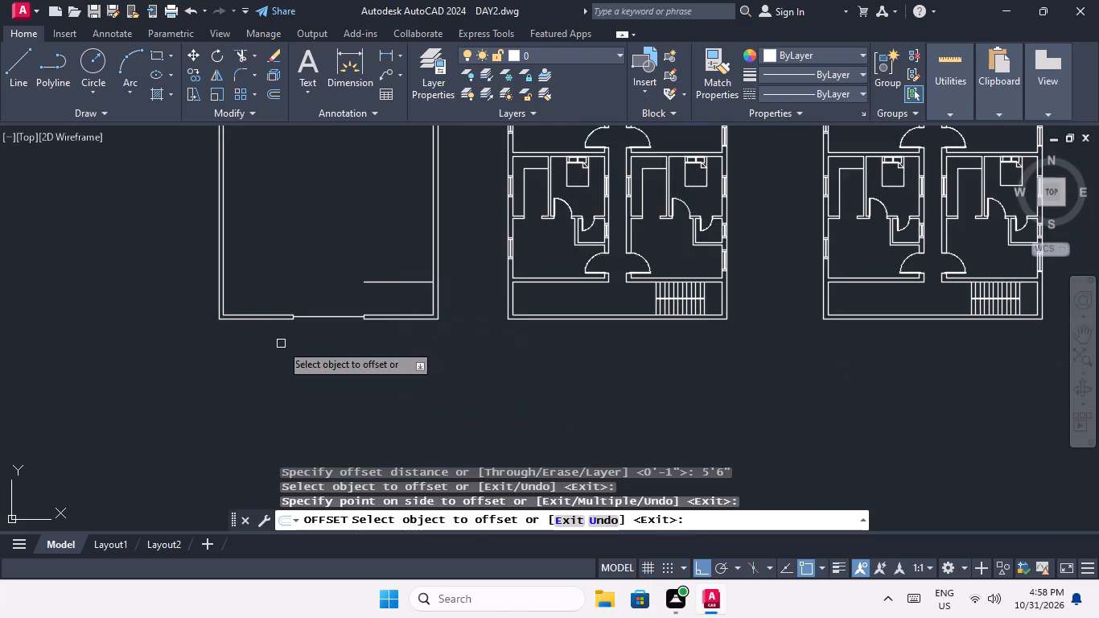
Offset the inner line of the first plan's bottom wall, on the side away from the second plan, 5'6" into the room.
middle_drag(284, 344, 420, 376)
scroll(362, 356, up, 2)
drag(396, 337, 406, 283)
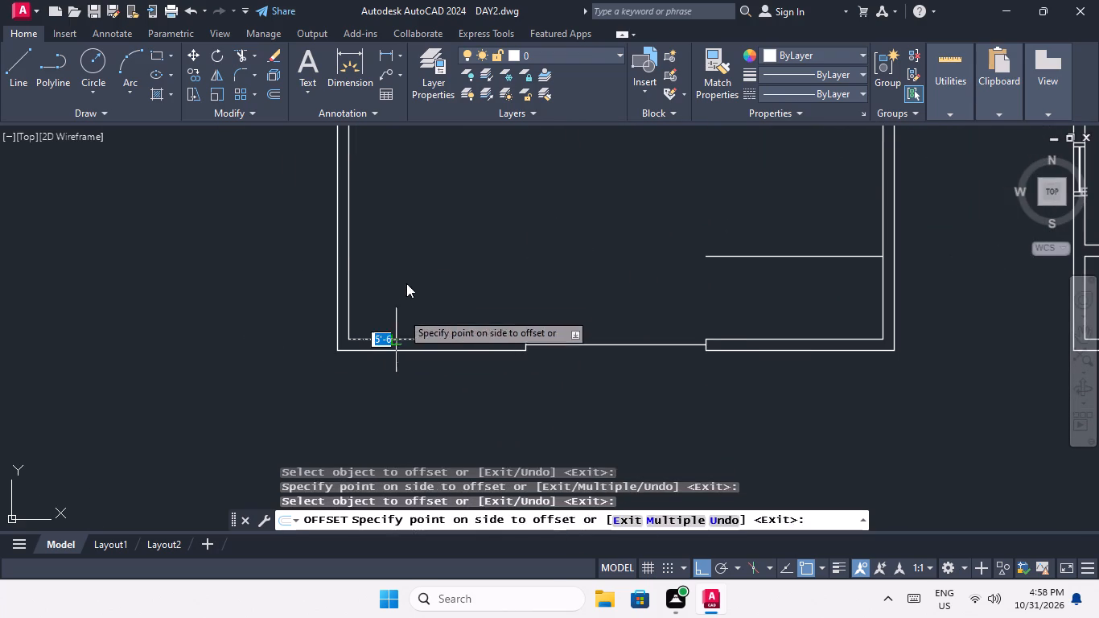
drag(406, 283, 403, 304)
click(406, 282)
key(Escape)
key(Escape)
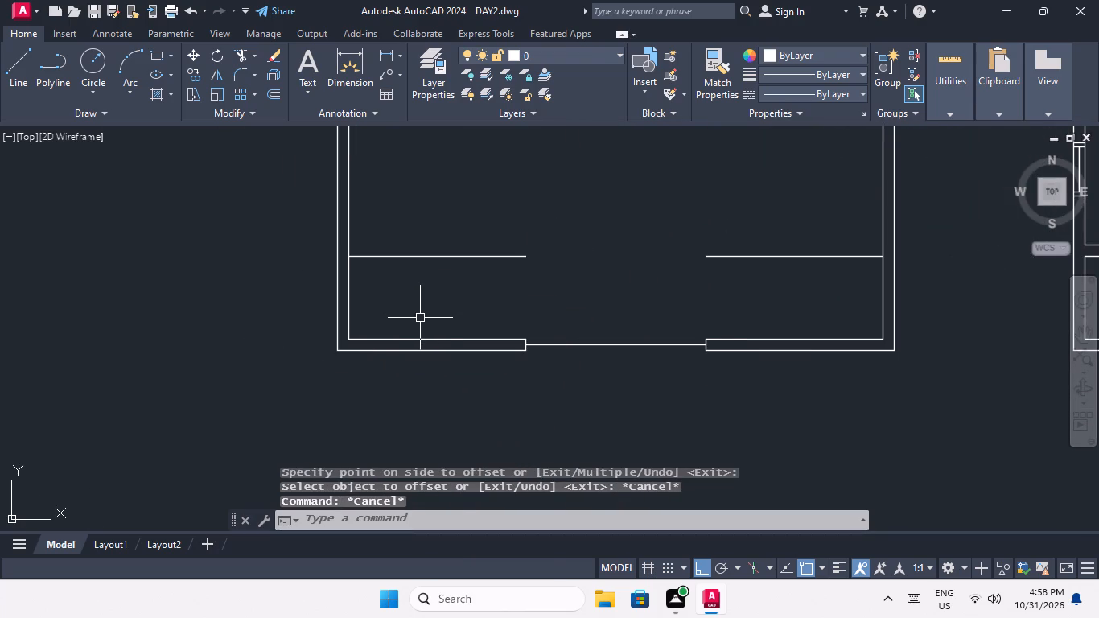
Offset both passage wall lines in the first plan 9" further into the room to give the walls their thickness.
key(o)
key(Return)
key(9)
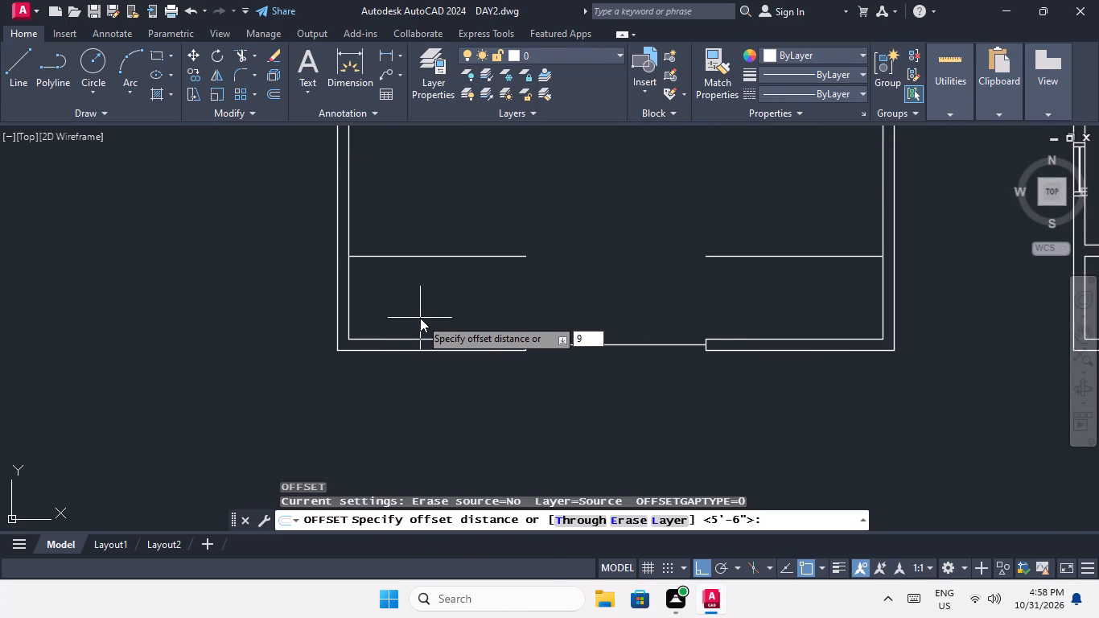
key(shift+quotedbl)
key(Return)
drag(426, 255, 428, 246)
click(430, 220)
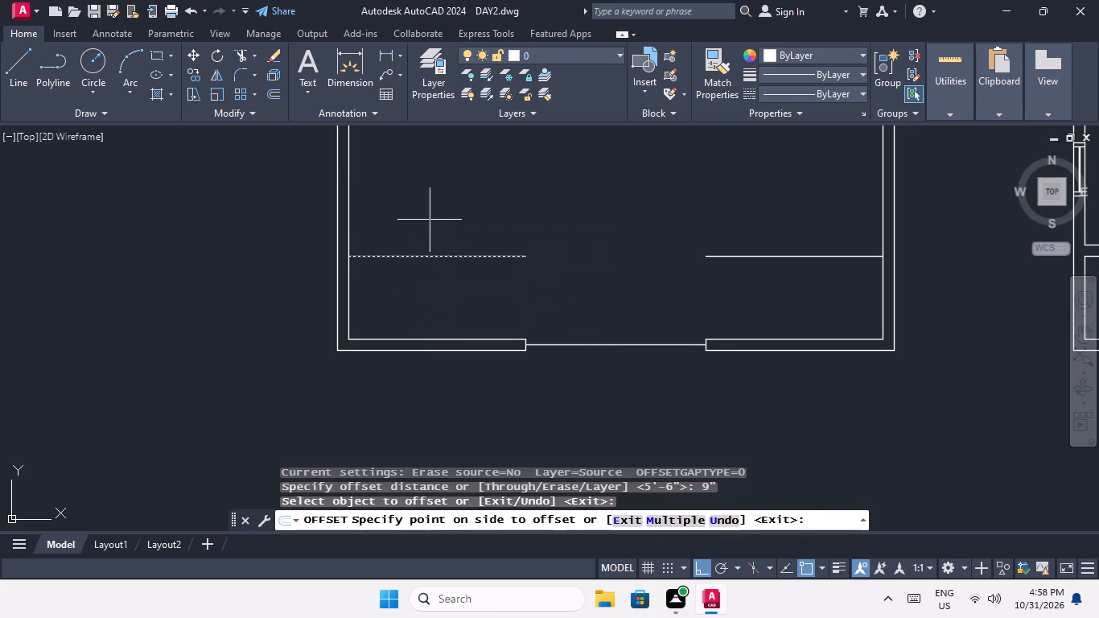
middle_drag(521, 265, 394, 266)
drag(665, 257, 665, 249)
click(667, 219)
middle_drag(669, 243, 438, 233)
scroll(438, 232, down, 3)
middle_drag(491, 307, 488, 339)
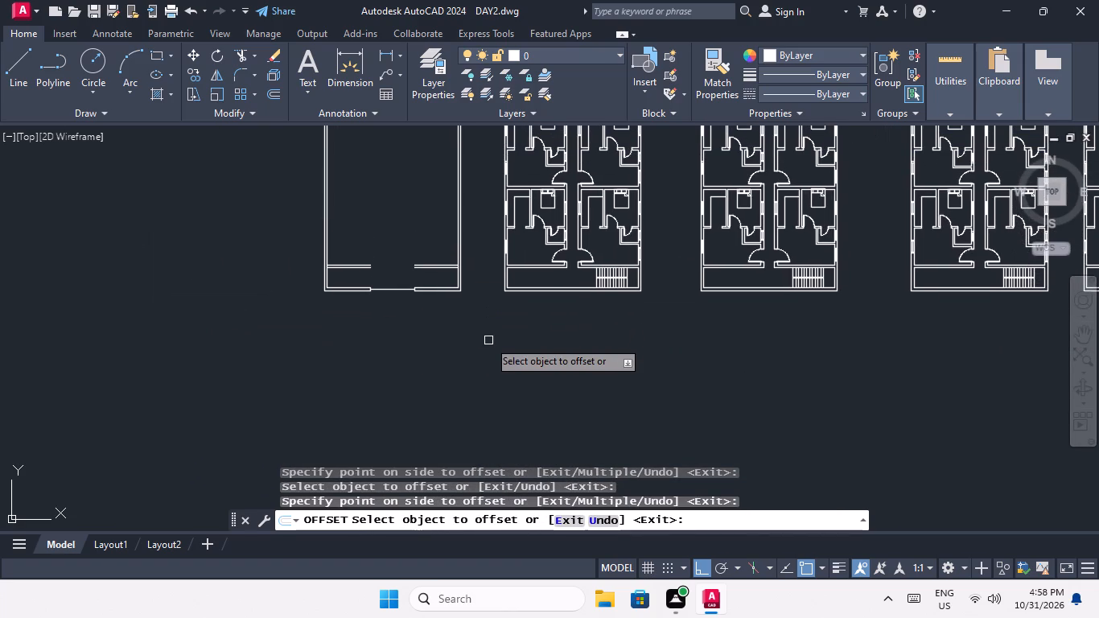
key(Escape)
key(Escape)
Trim the short line crossing the bathroom partition junction in the wall stub between two doors in the second plan.
text(tr)
key(space)
key(space)
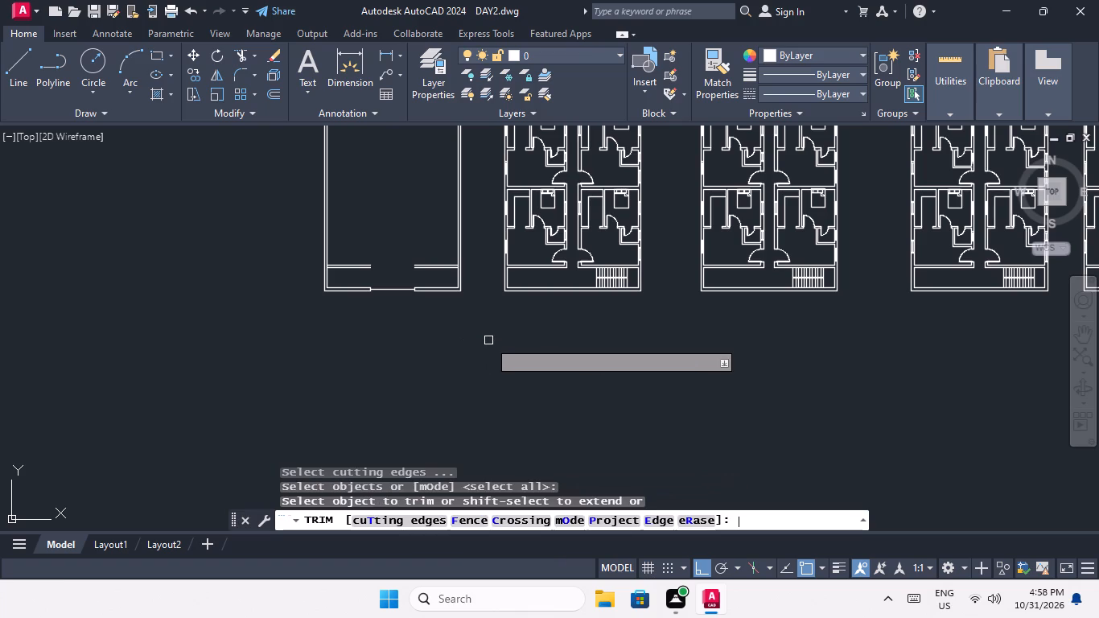
middle_drag(560, 180, 473, 430)
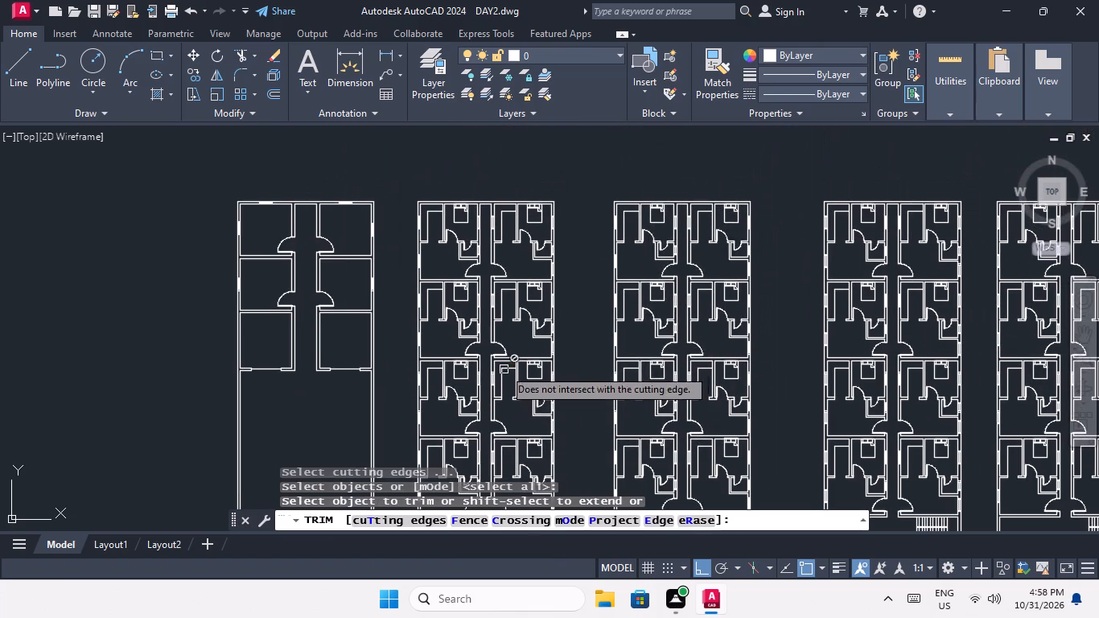
scroll(544, 410, up, 3)
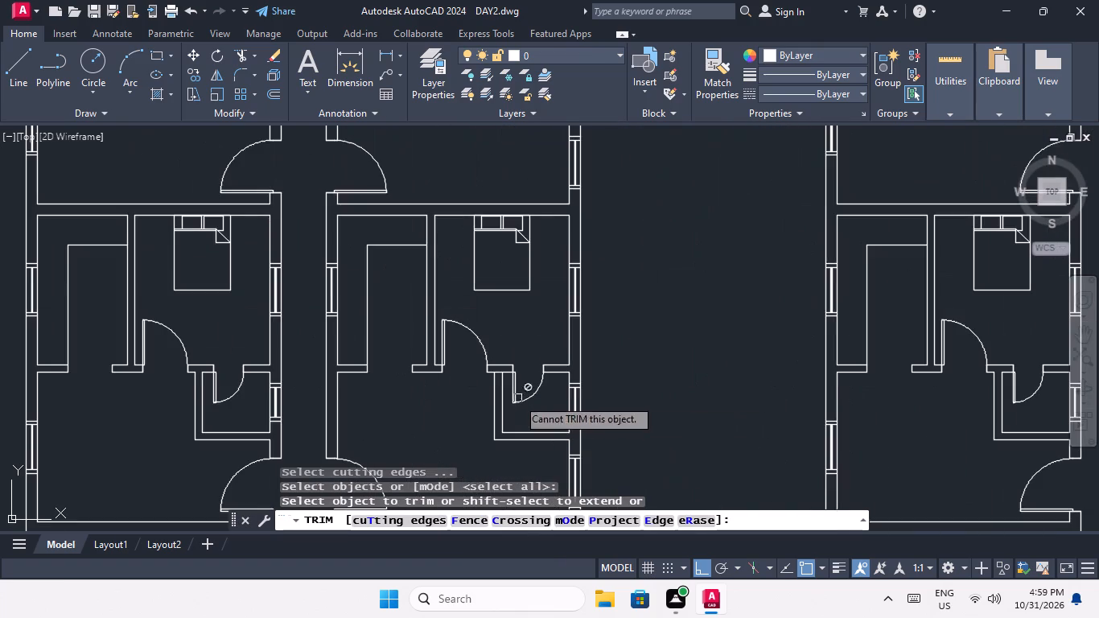
scroll(500, 381, up, 6)
click(481, 360)
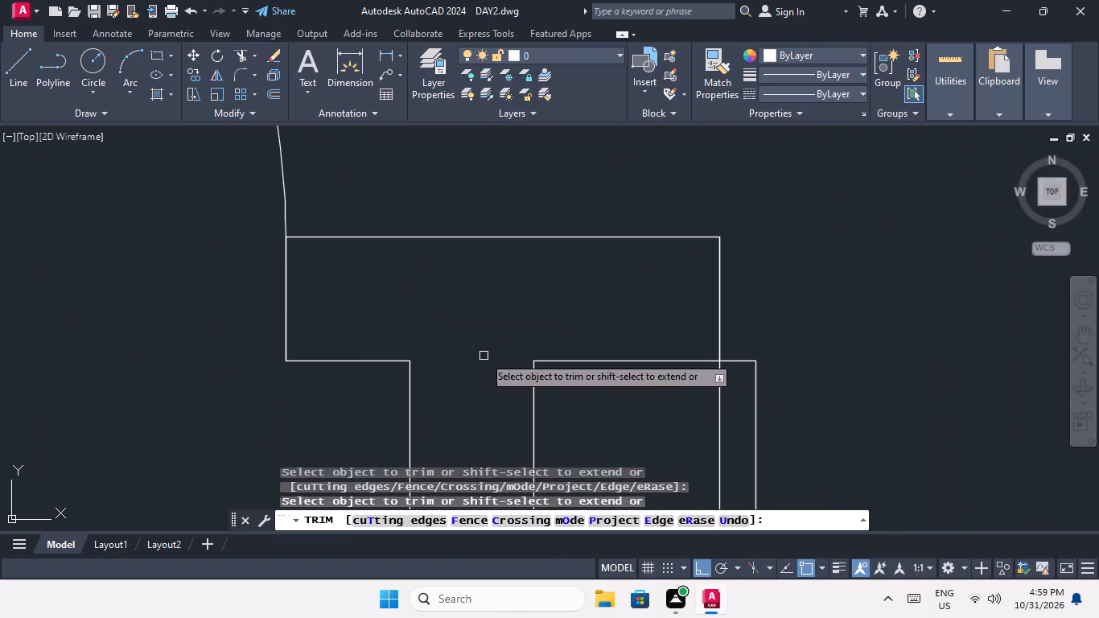
scroll(484, 356, down, 4)
middle_drag(399, 422, 482, 339)
scroll(481, 339, down, 4)
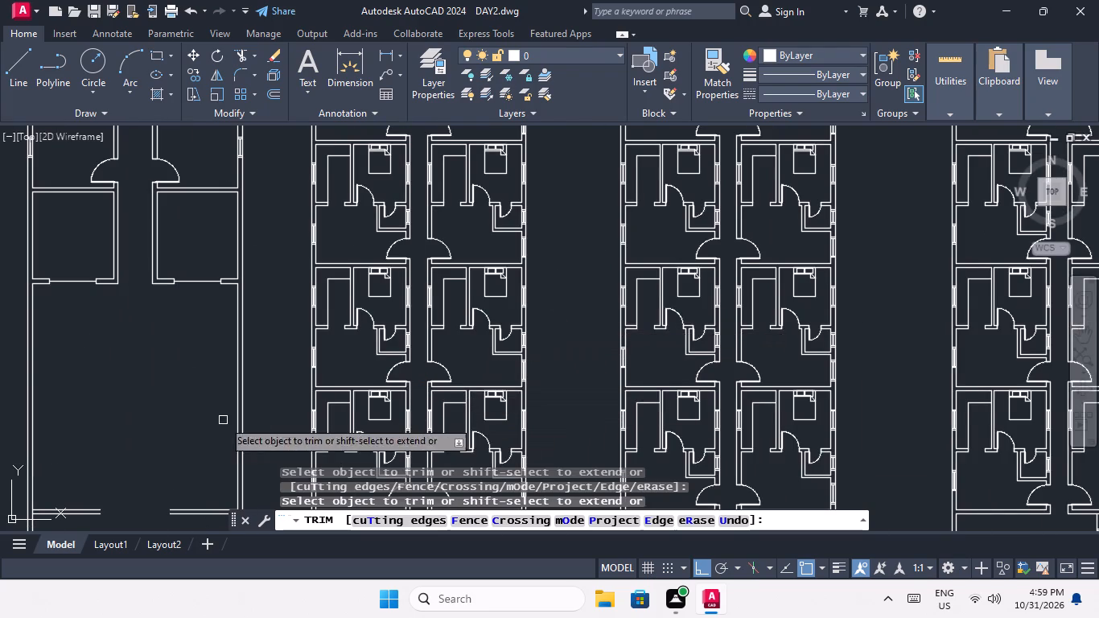
Trim the inner side-wall lines between the two passage wall lines at both ends of the first plan's passage.
middle_drag(223, 419, 345, 319)
scroll(352, 411, up, 4)
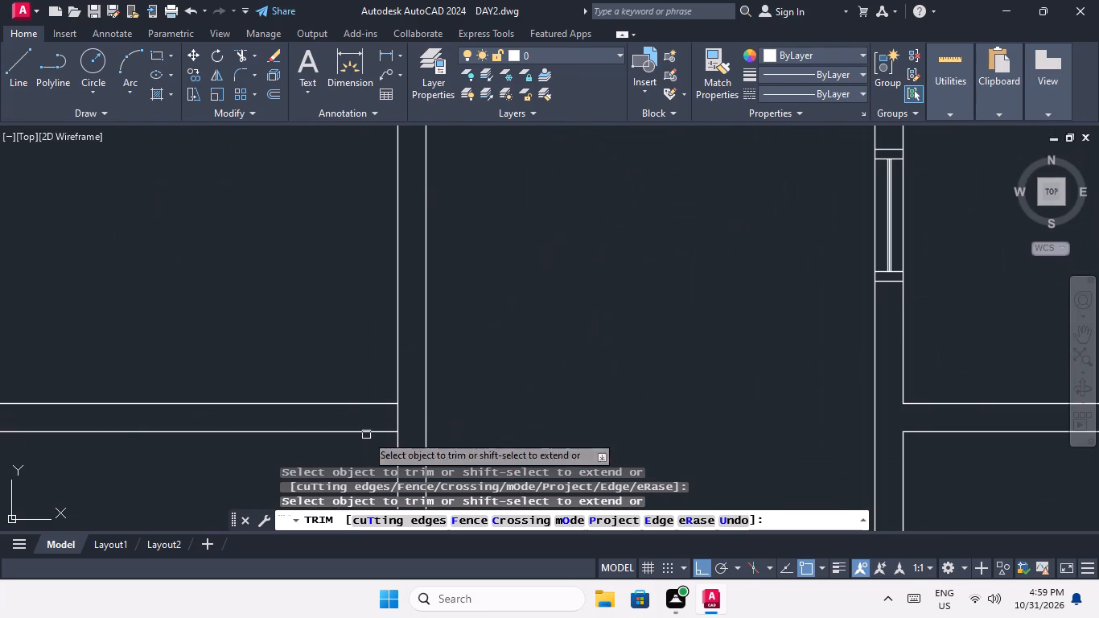
middle_drag(346, 369, 299, 183)
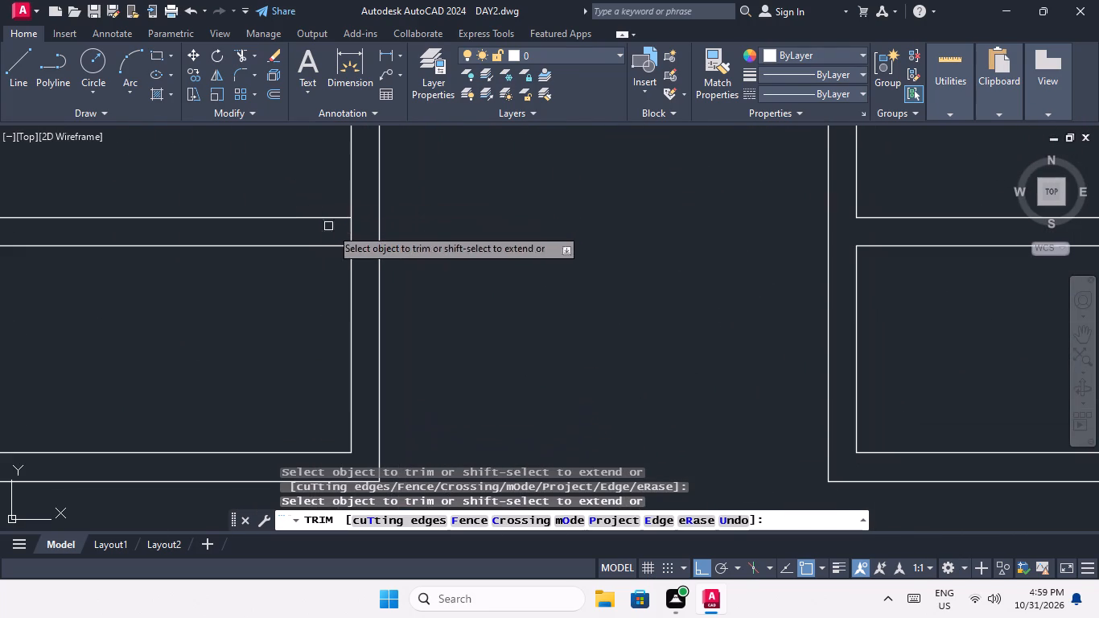
scroll(338, 230, up, 4)
click(420, 258)
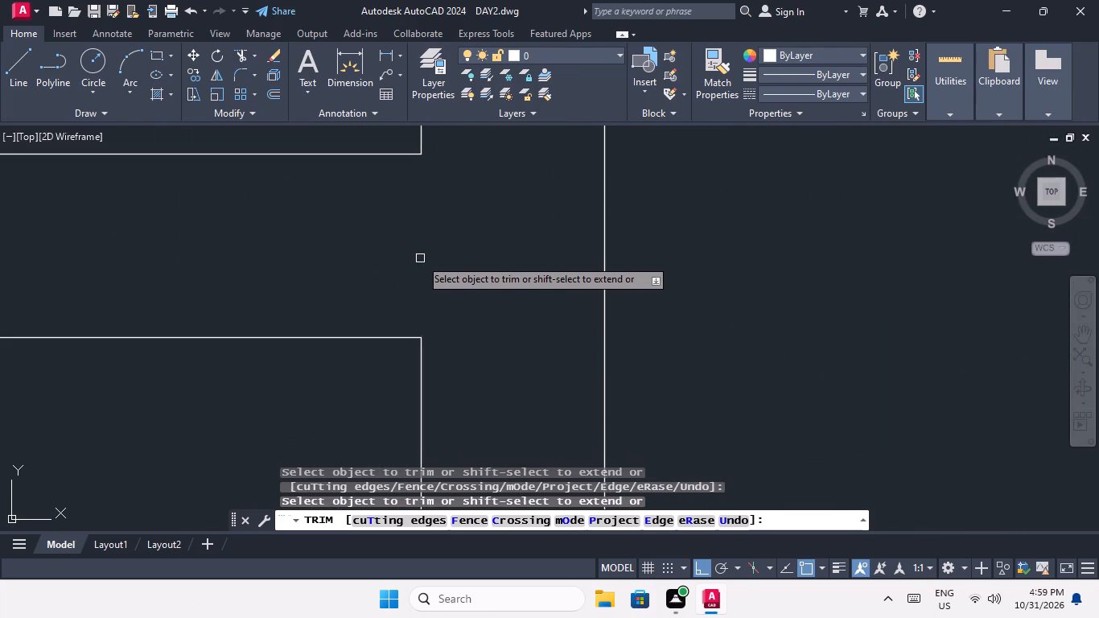
scroll(422, 252, down, 5)
middle_drag(381, 310, 467, 273)
scroll(452, 282, down, 2)
middle_drag(422, 299, 516, 323)
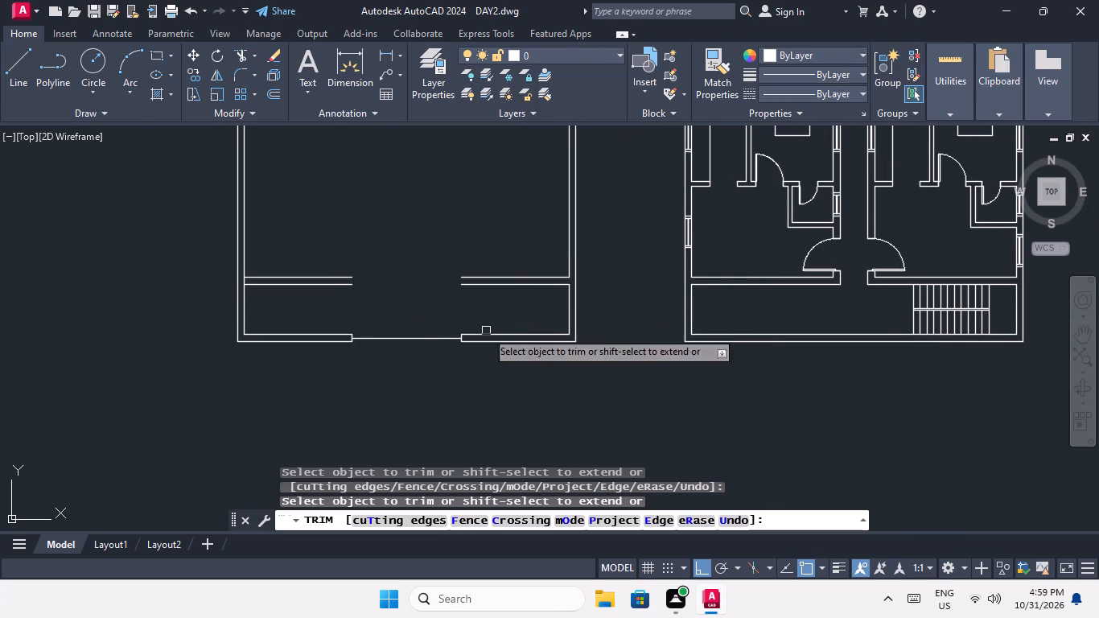
scroll(243, 281, up, 6)
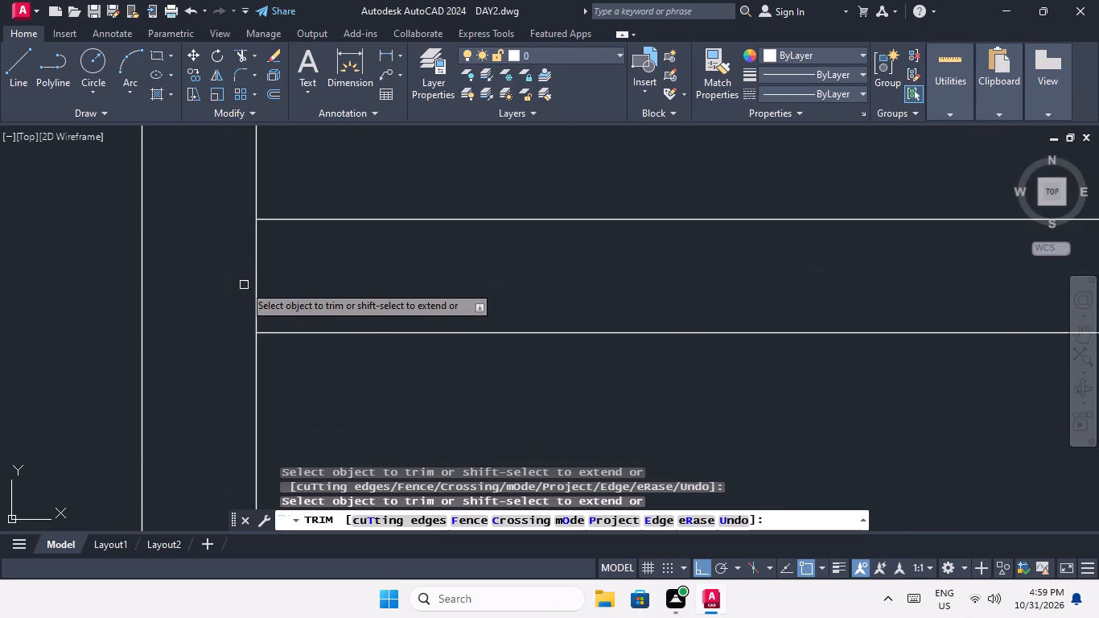
click(254, 279)
scroll(257, 272, down, 4)
middle_drag(299, 331, 263, 323)
scroll(290, 319, down, 3)
key(Escape)
key(Escape)
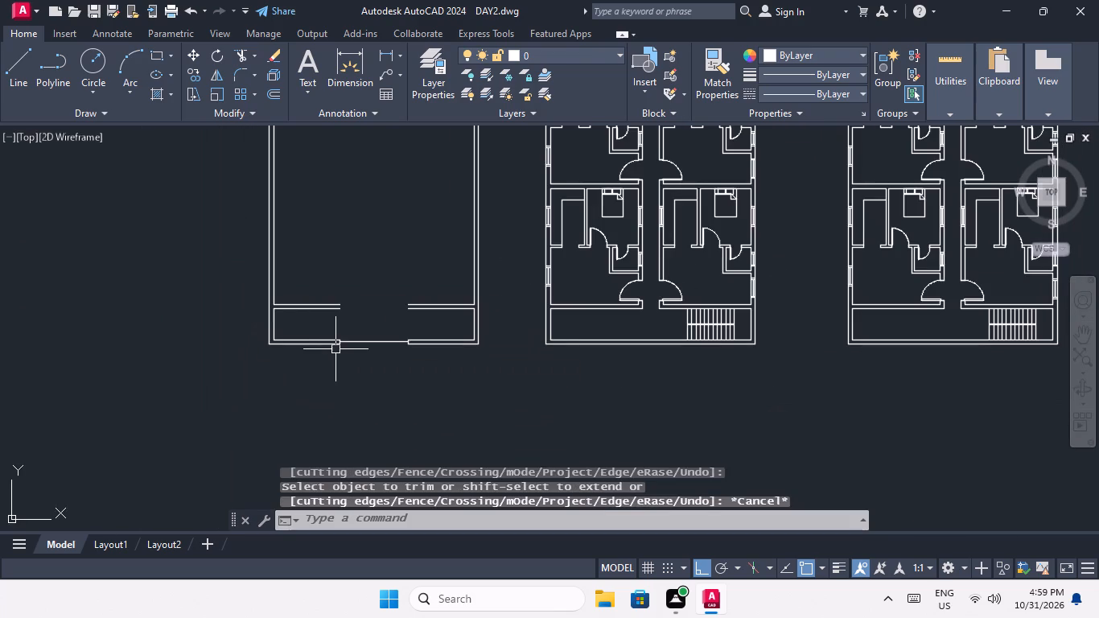
Offset the inner end-wall line of the first plan's stair passage, on the side nearest the second plan, 3' inward for the landing.
key(o)
key(Return)
text(3")
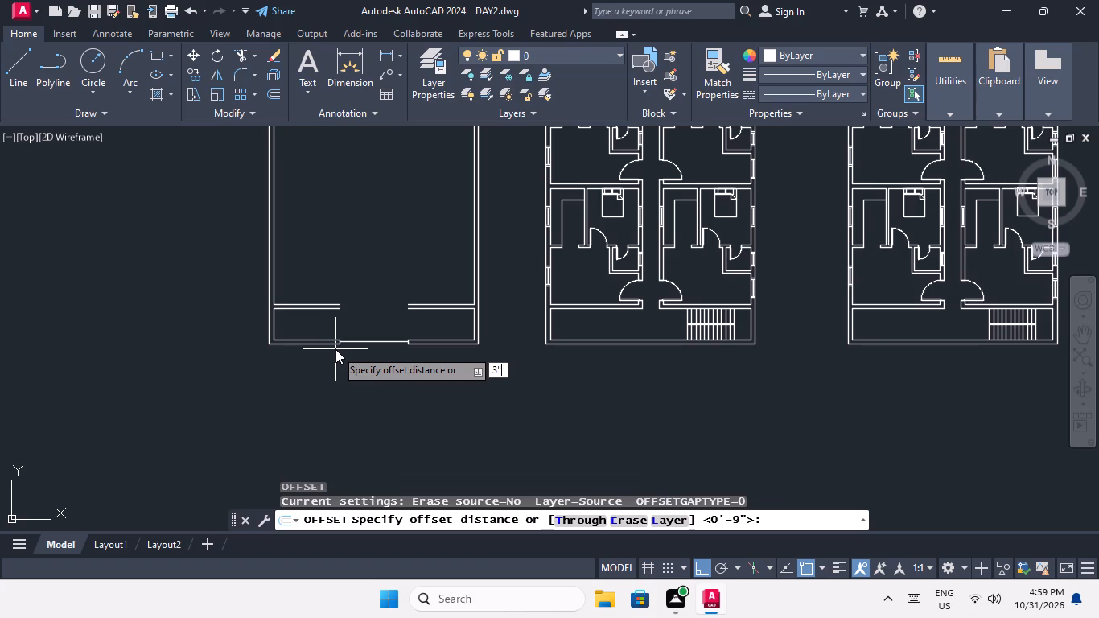
key(BackSpace)
key(apostrophe)
key(Return)
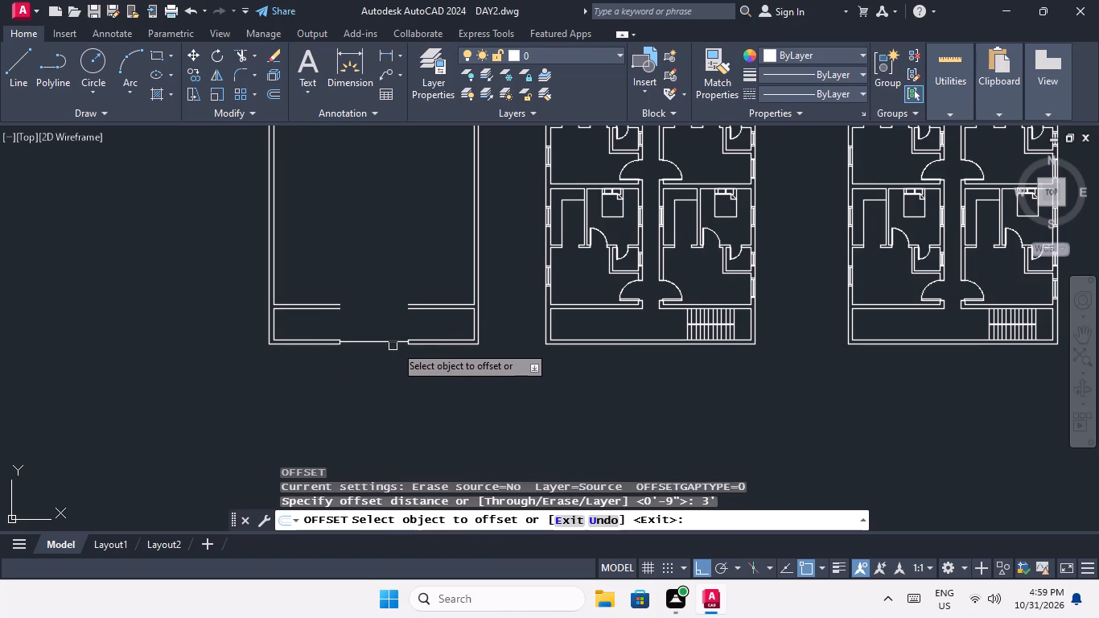
scroll(472, 324, up, 3)
drag(475, 325, 471, 325)
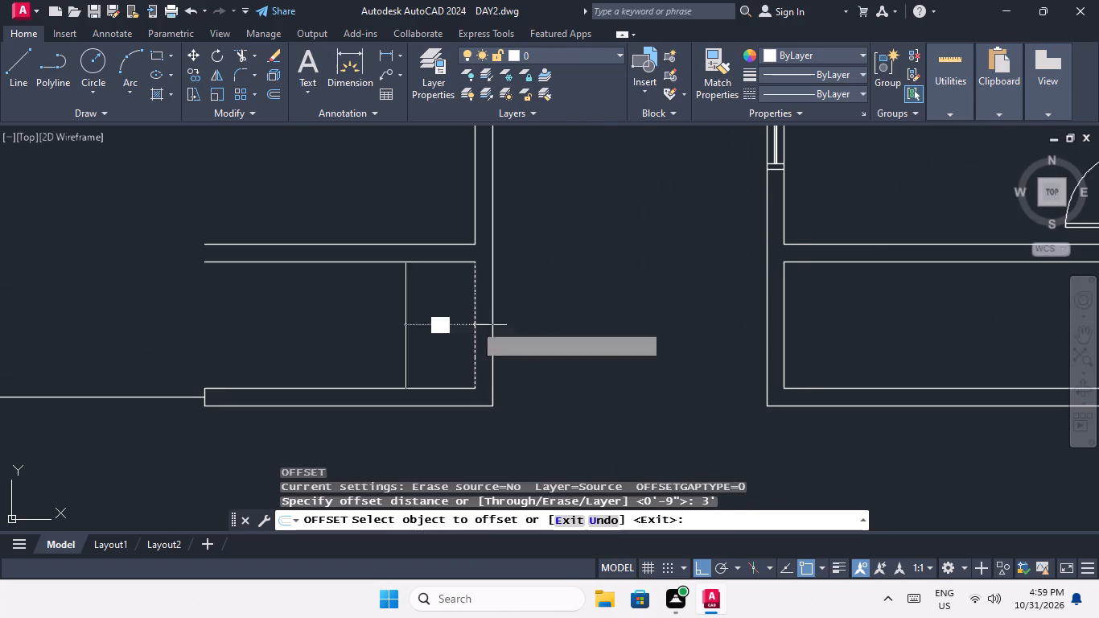
drag(471, 325, 393, 359)
click(380, 362)
scroll(390, 341, down, 2)
key(Escape)
key(Escape)
key(Escape)
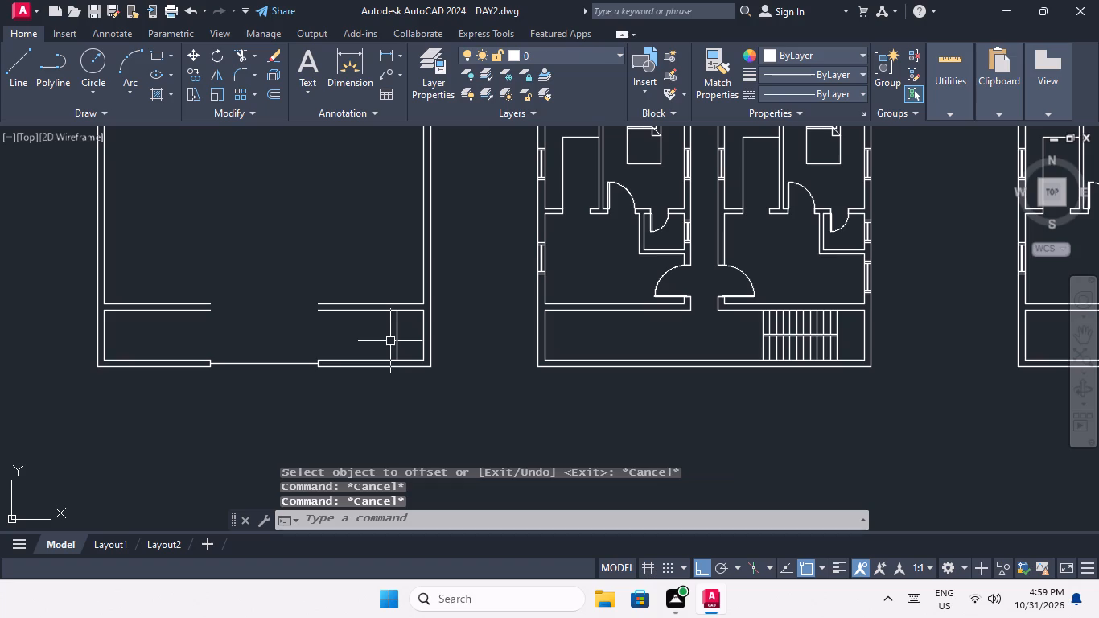
Offset the landing line in the first plan's stair passage successively at 9" to create the first five tread lines.
key(o)
key(Return)
key(9)
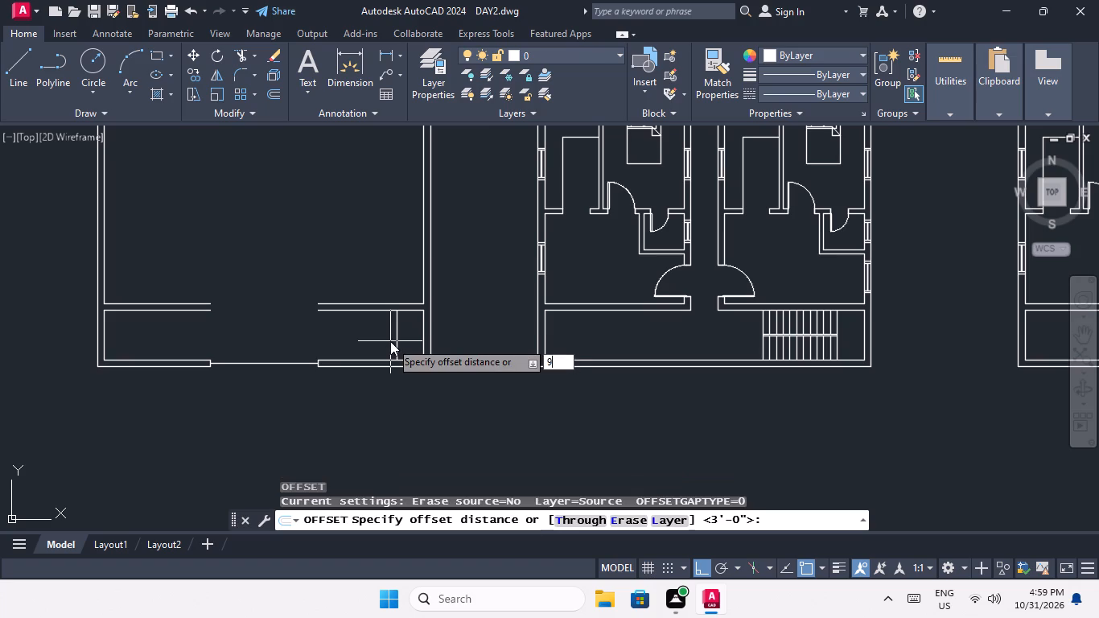
key(shift+quotedbl)
key(Return)
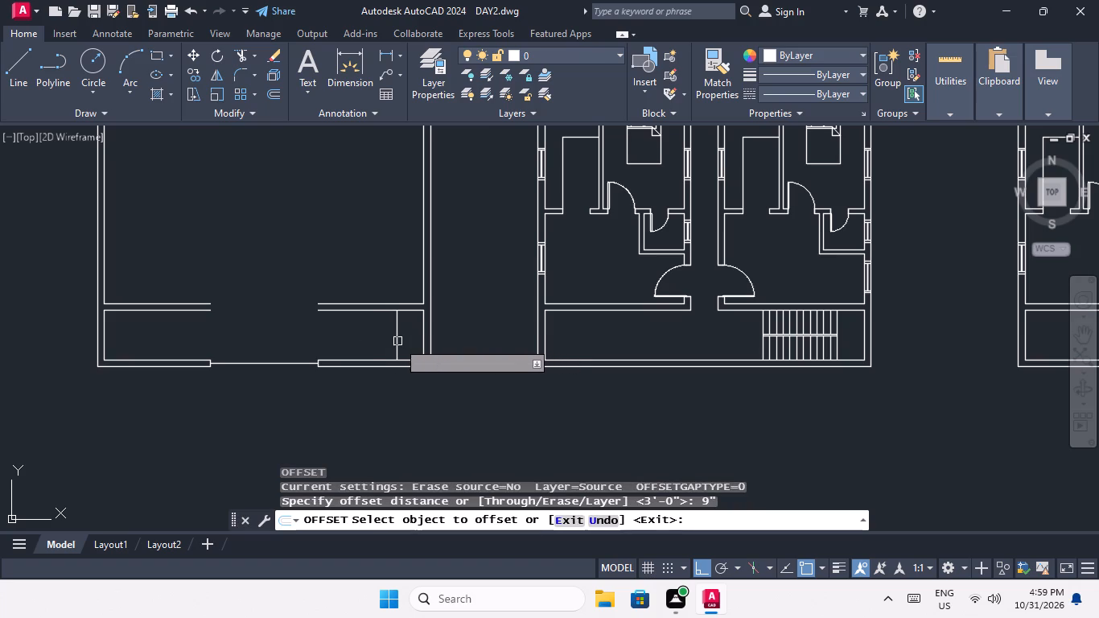
click(397, 341)
click(381, 345)
scroll(381, 345, up, 3)
drag(410, 337, 389, 348)
click(363, 356)
drag(381, 338, 373, 343)
click(319, 365)
drag(352, 345, 333, 356)
click(286, 368)
drag(328, 338, 319, 343)
click(292, 351)
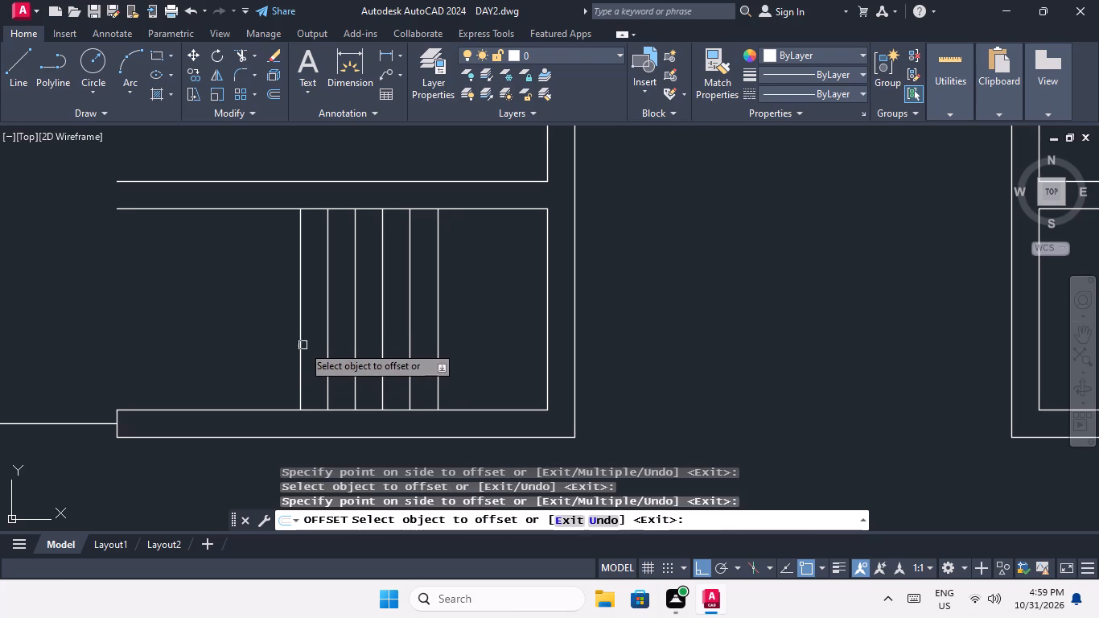
Add six more tread lines at 9" spacing in the first plan's staircase, continuing away from the landing, and end the offset.
click(299, 342)
click(253, 361)
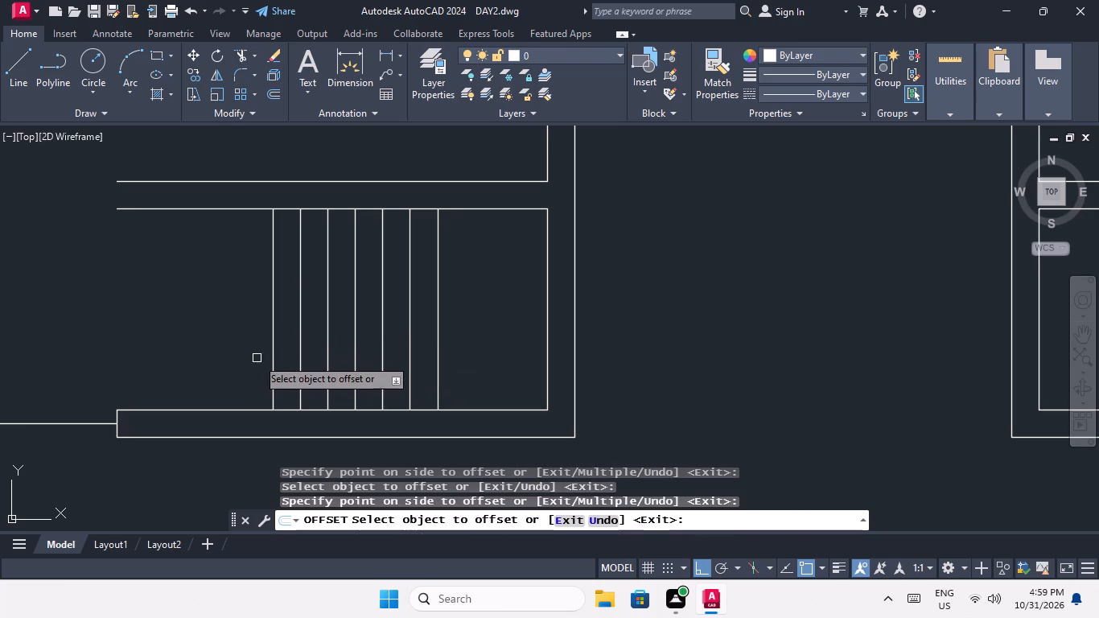
drag(270, 341, 257, 349)
click(240, 354)
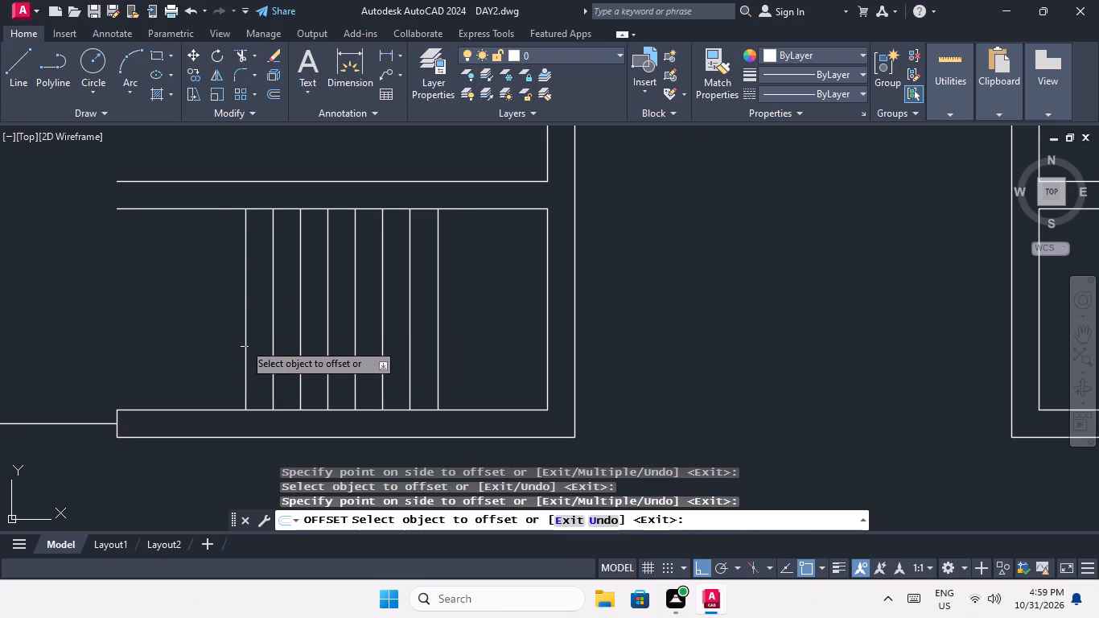
drag(244, 343, 233, 350)
click(203, 360)
click(212, 346)
click(185, 360)
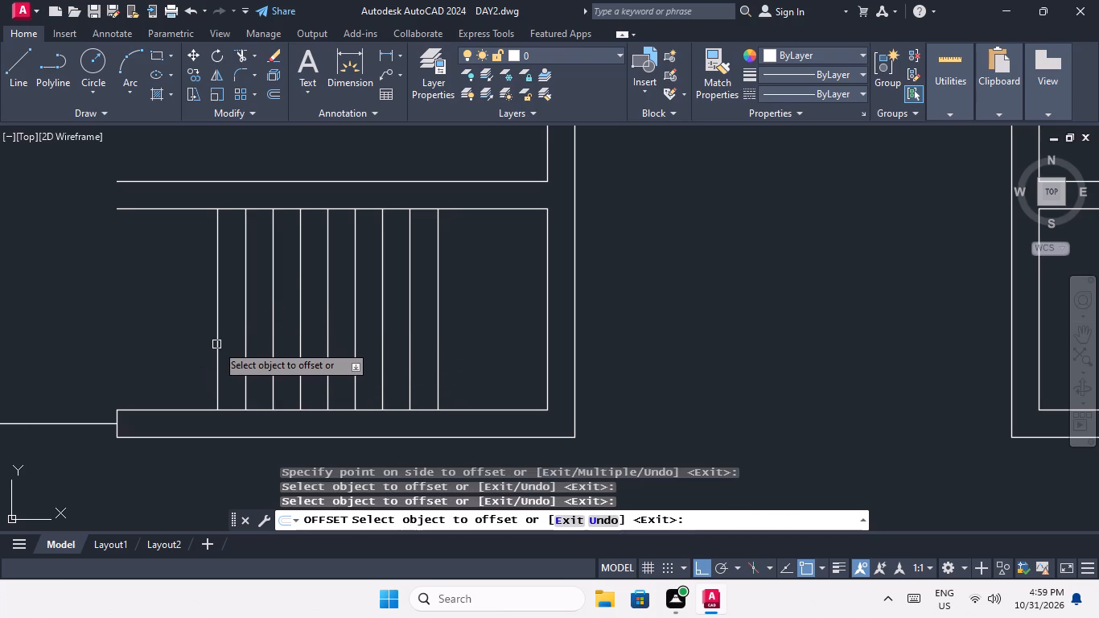
click(216, 344)
click(179, 356)
drag(188, 346, 175, 357)
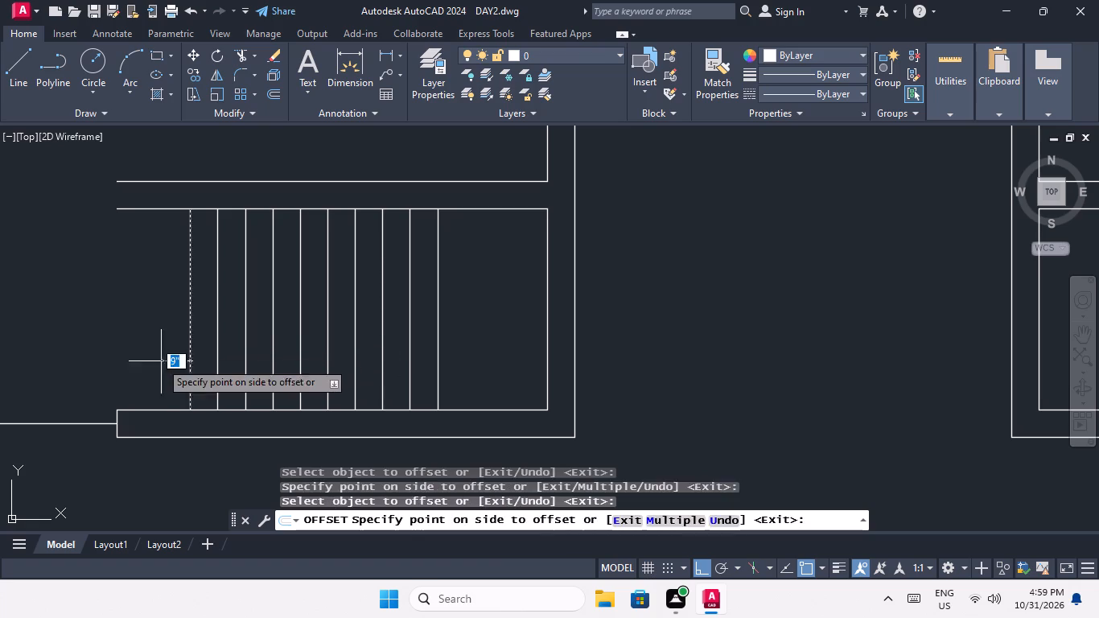
click(159, 361)
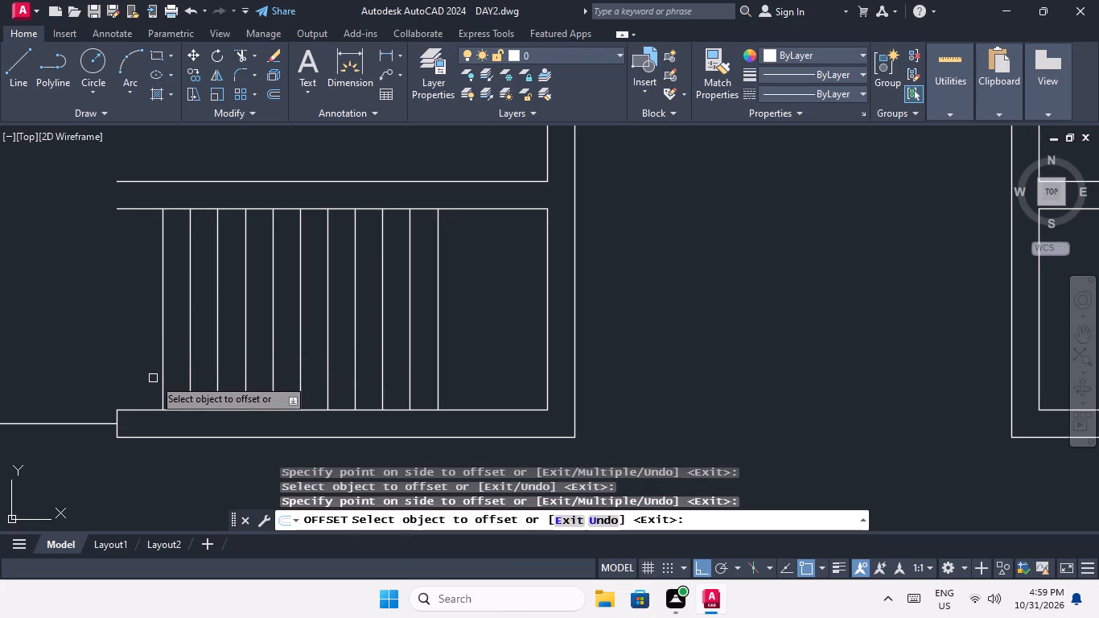
drag(161, 332, 131, 346)
click(121, 348)
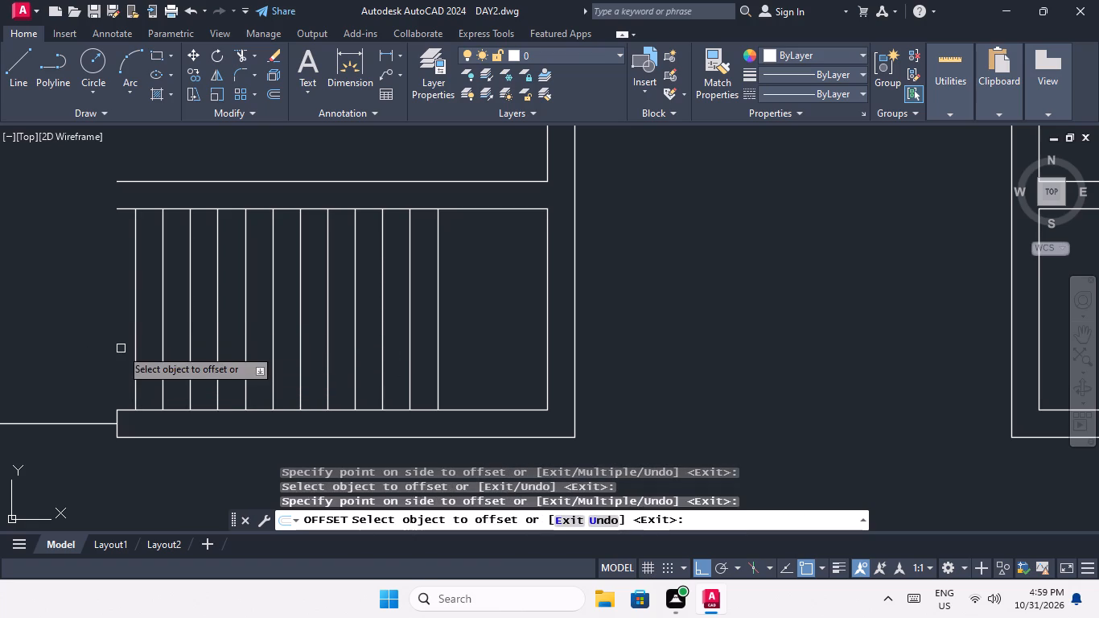
scroll(147, 336, down, 2)
middle_drag(150, 363, 199, 369)
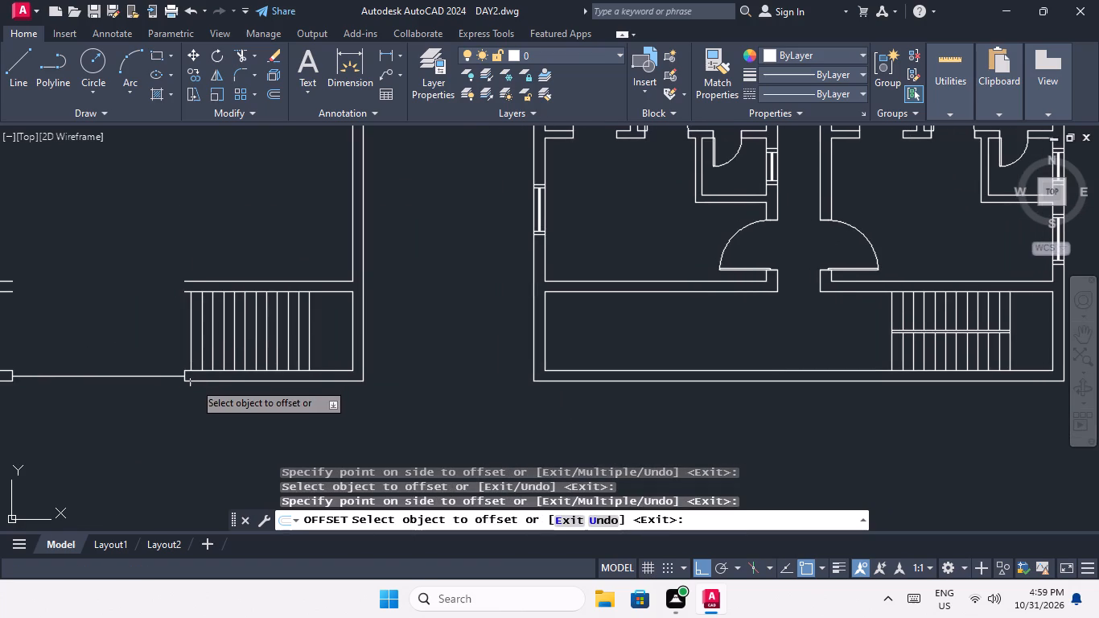
scroll(196, 359, up, 2)
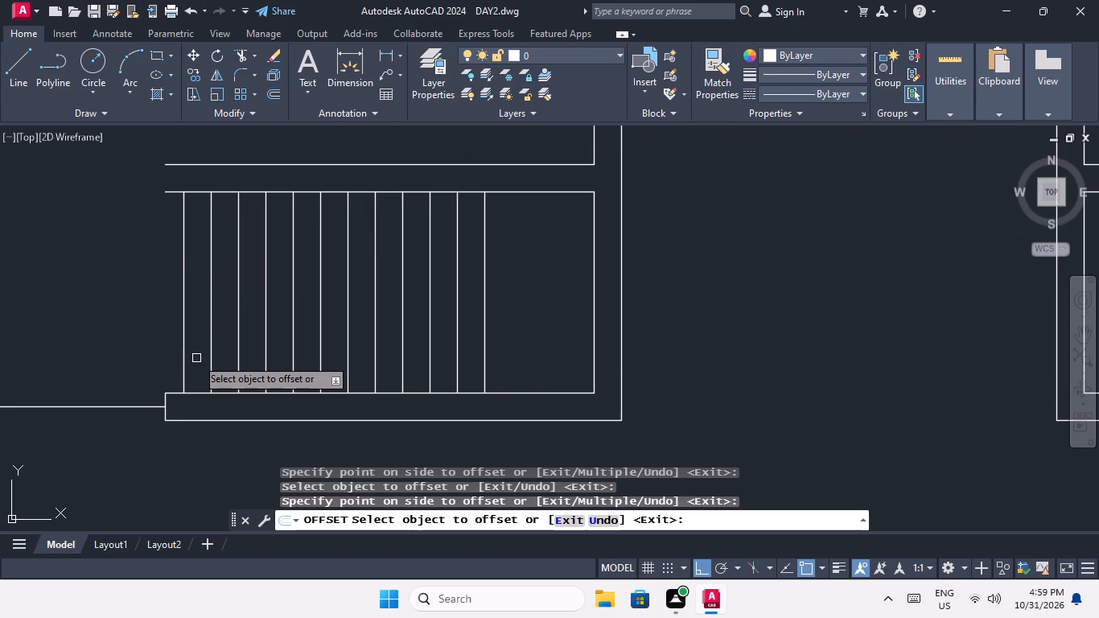
scroll(207, 352, down, 4)
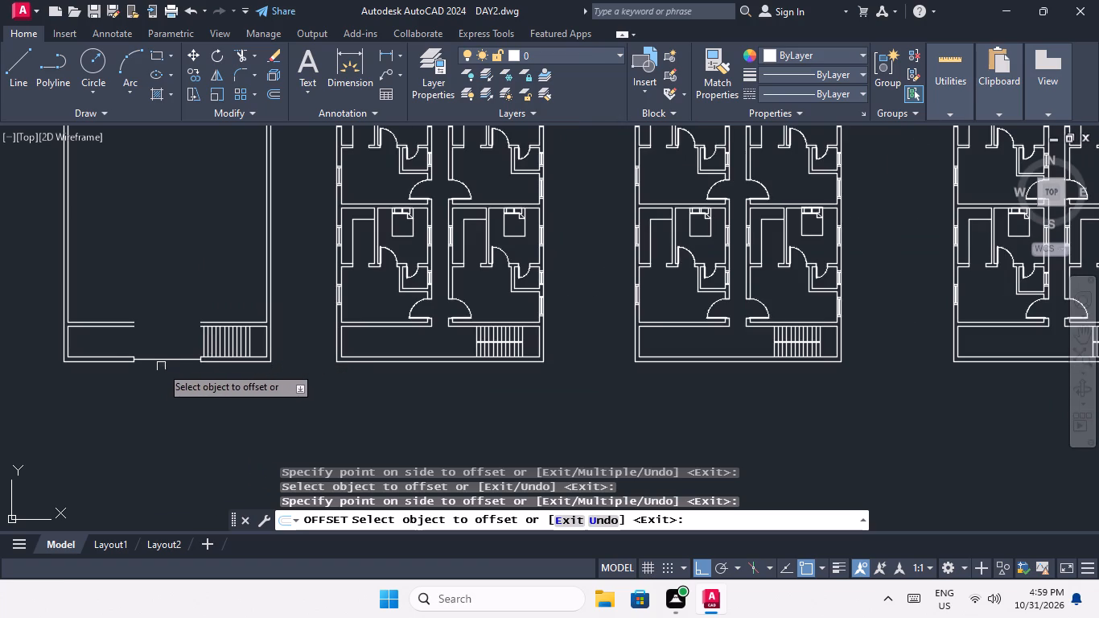
scroll(138, 356, up, 3)
scroll(171, 356, down, 4)
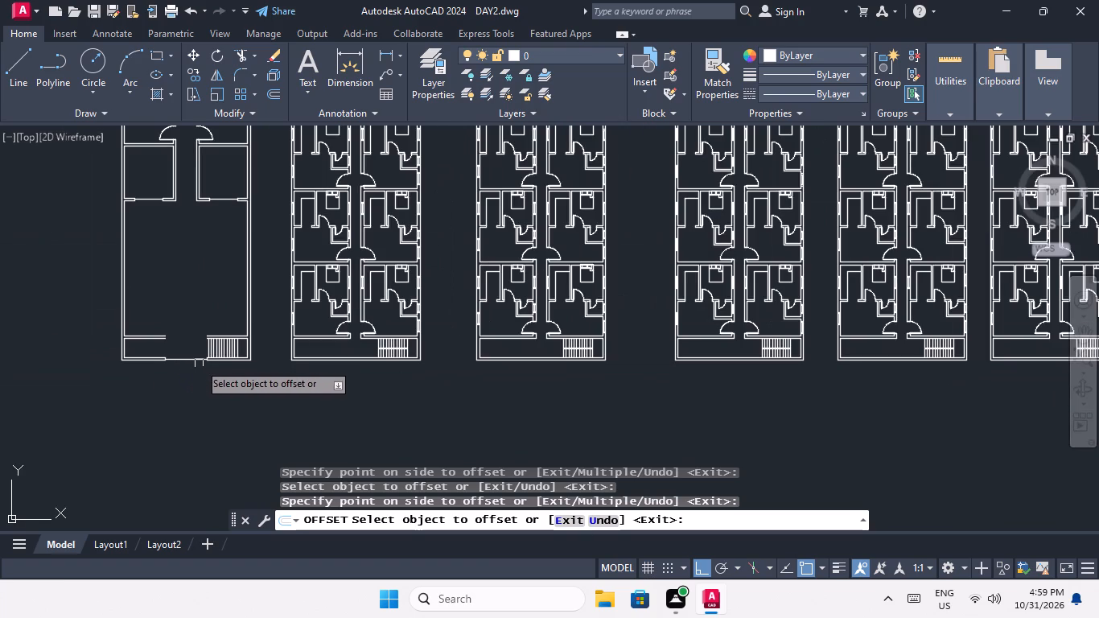
key(Escape)
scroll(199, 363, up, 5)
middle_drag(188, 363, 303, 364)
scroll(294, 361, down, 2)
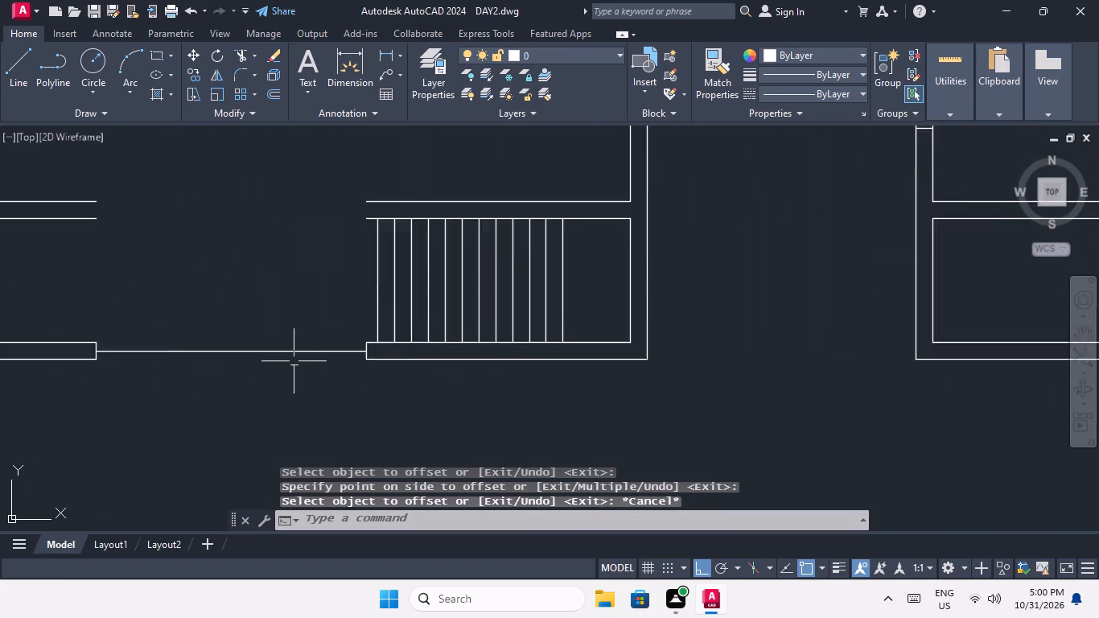
Offset the outer passage wall's end line on the staircase side 4' into the first plan's opening.
middle_drag(242, 381, 323, 379)
scroll(243, 361, up, 2)
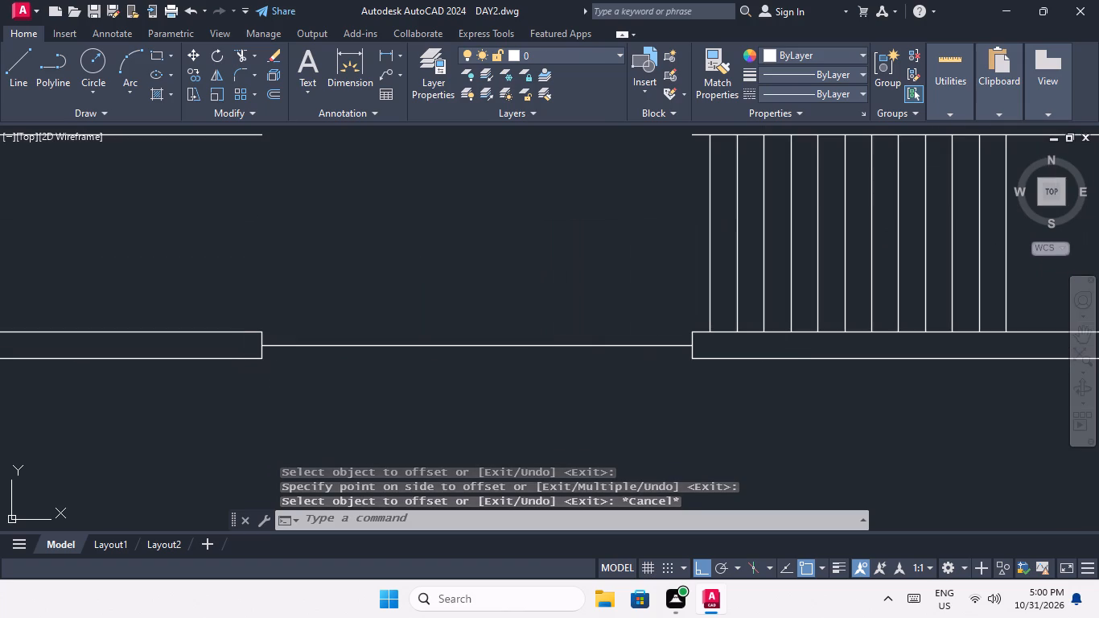
middle_drag(287, 369, 212, 399)
key(Escape)
key(Escape)
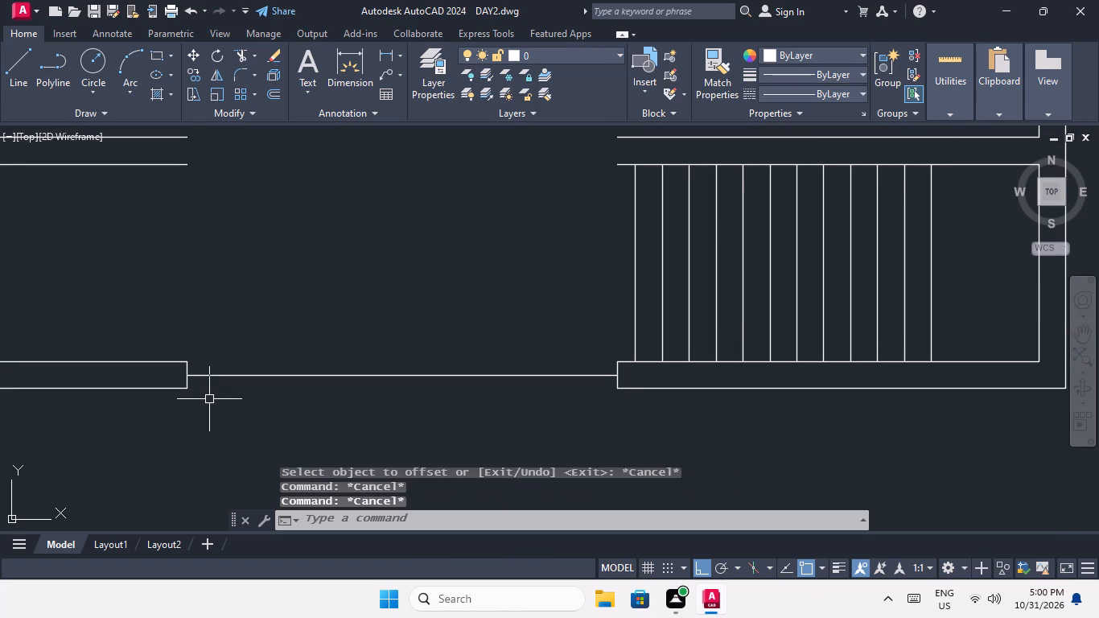
key(Escape)
key(Escape)
key(Escape)
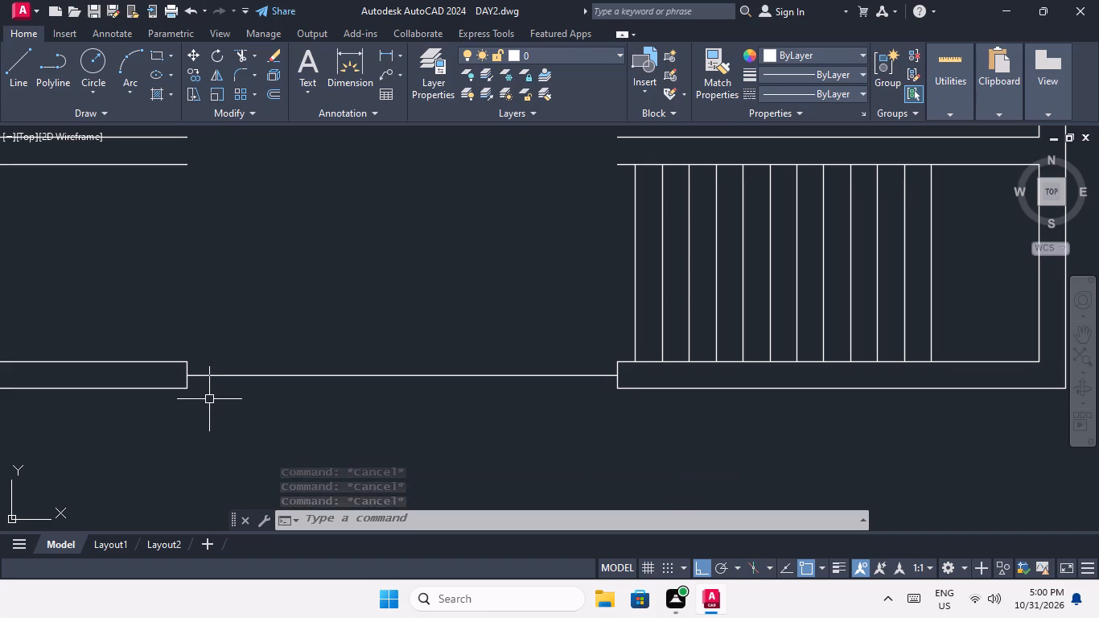
key(o)
key(Return)
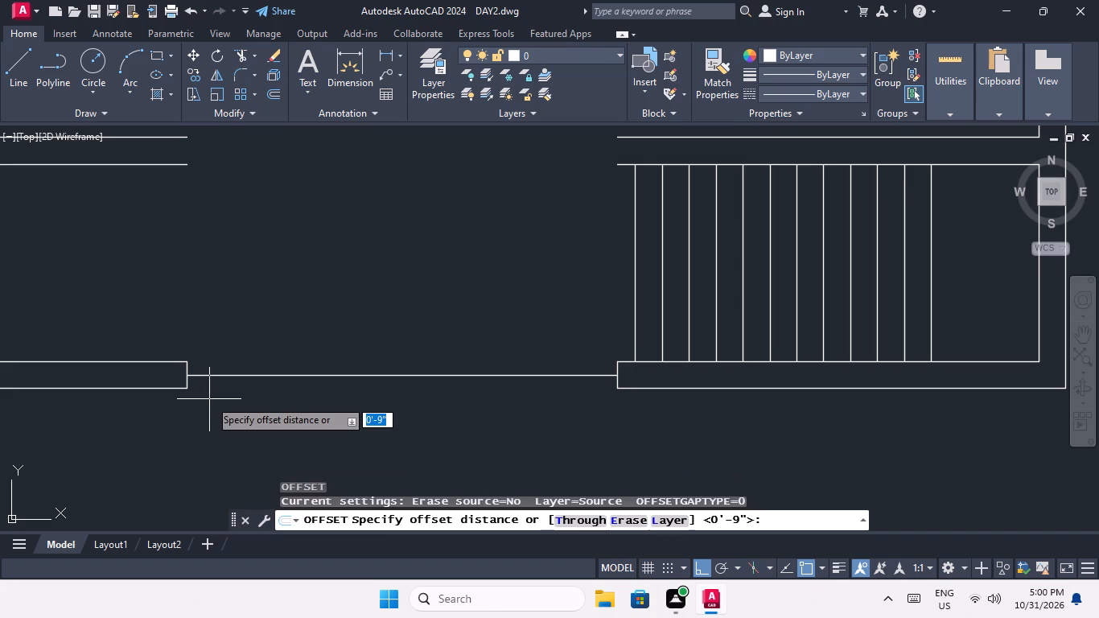
text(4')
key(Return)
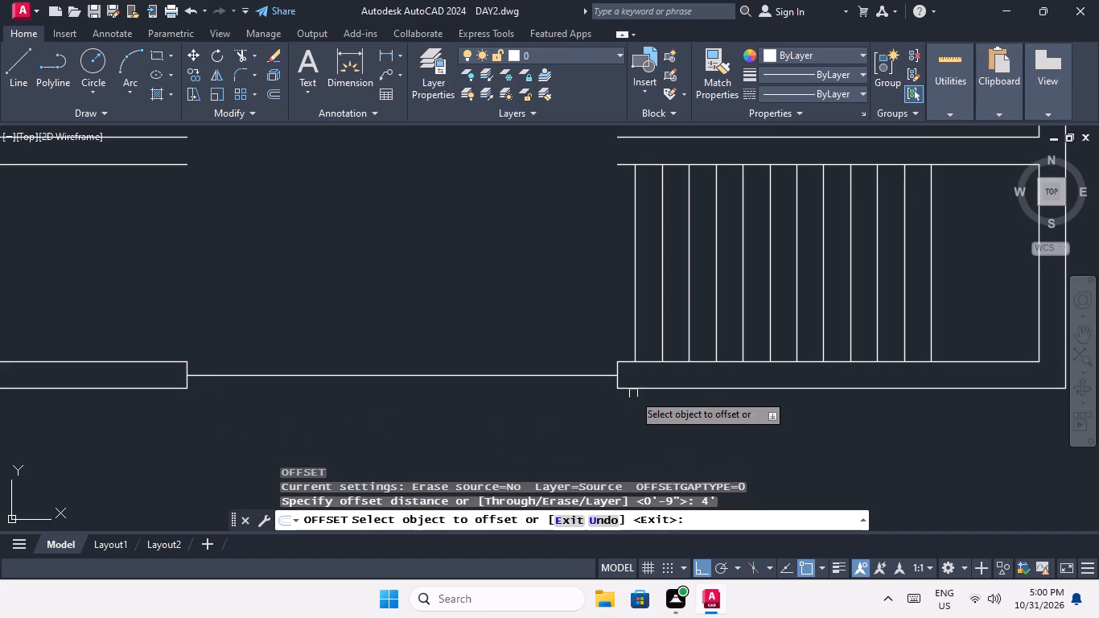
scroll(624, 389, up, 3)
drag(604, 367, 595, 369)
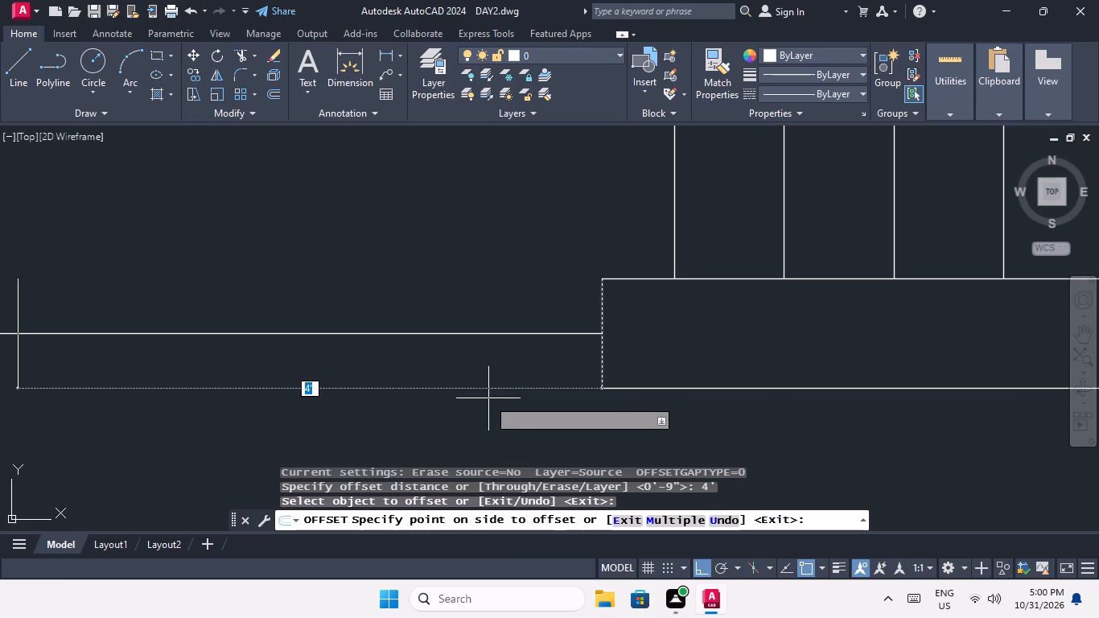
click(459, 409)
scroll(461, 409, down, 4)
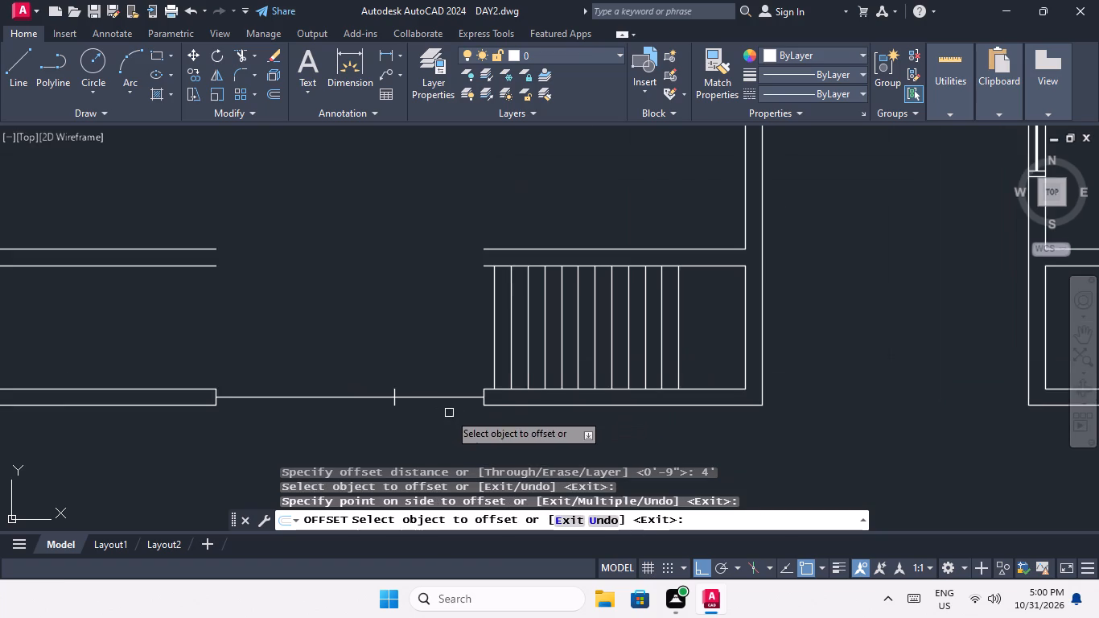
middle_drag(449, 413, 500, 404)
key(Escape)
key(Escape)
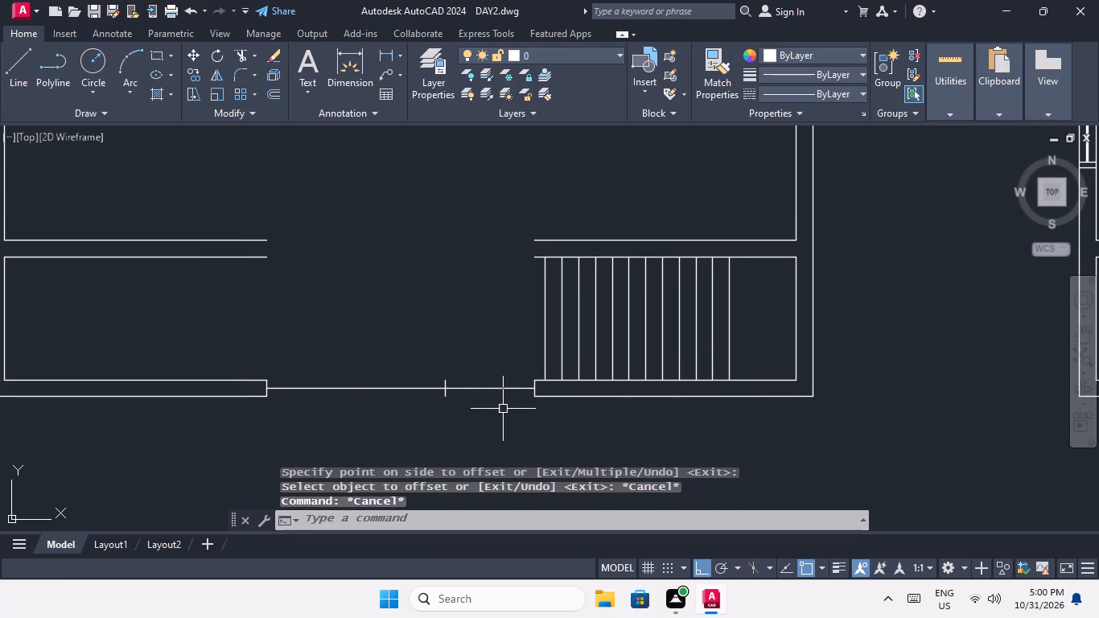
Extend both outer wall lines beneath the staircase to the new end line in the first plan's opening.
key(e)
text(x)
key(space)
key(space)
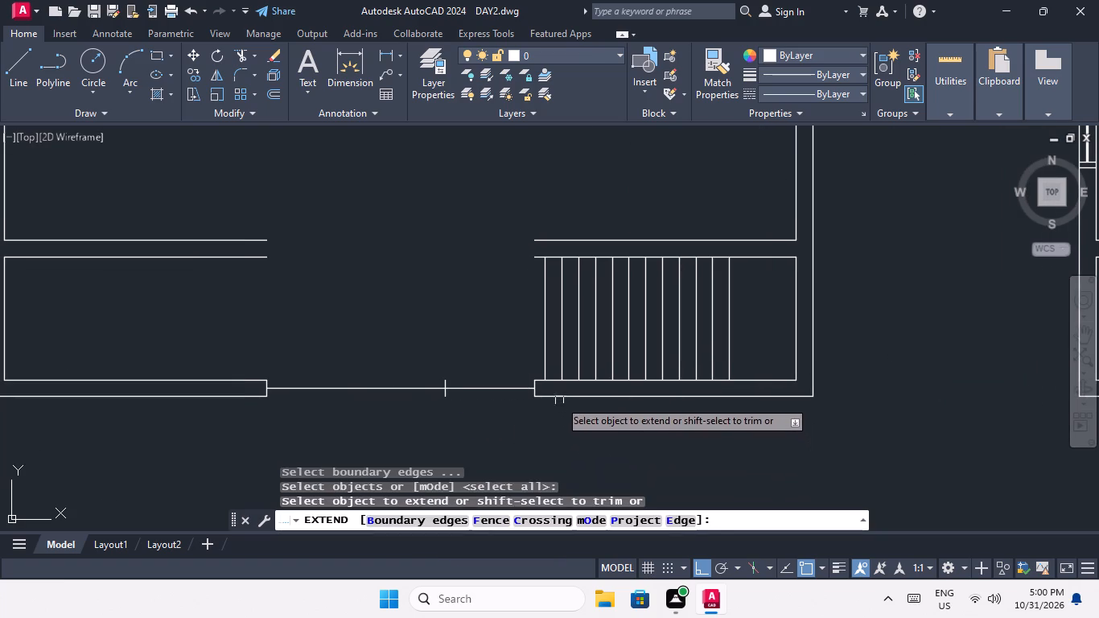
click(559, 399)
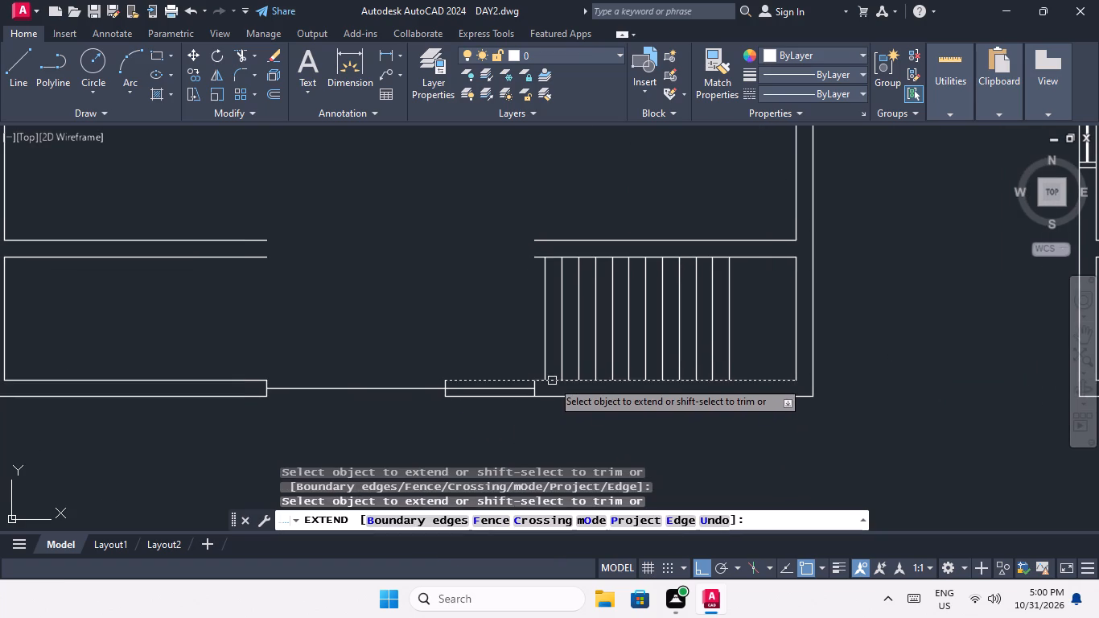
scroll(544, 381, up, 4)
scroll(500, 379, down, 1)
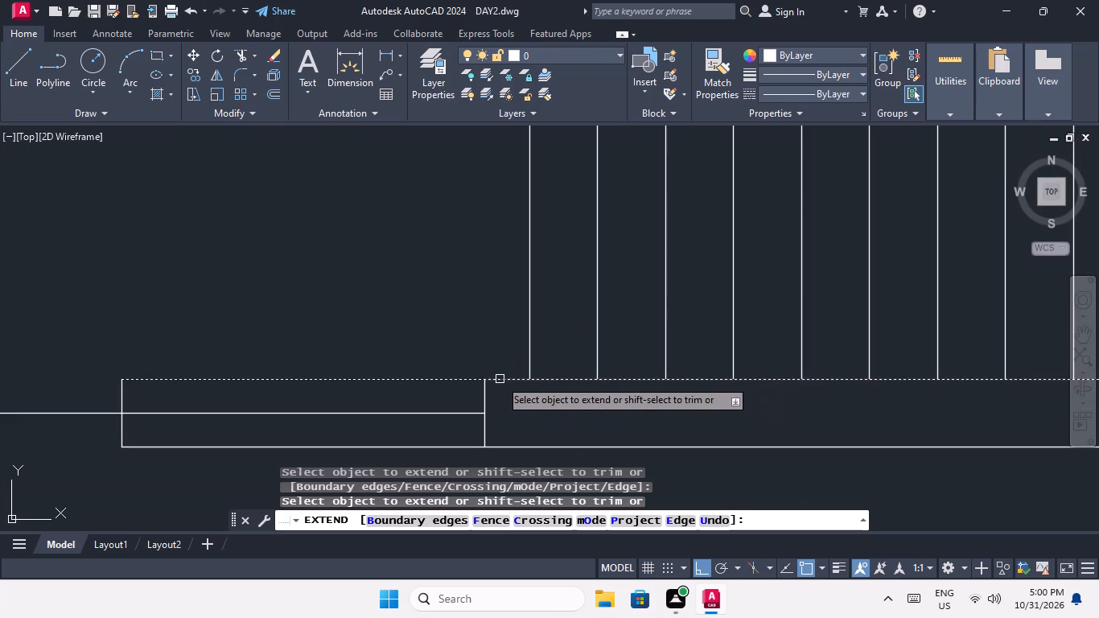
click(500, 379)
key(Escape)
Erase the old end line inside the extended outer wall and the single line spanning the first plan's opening.
scroll(496, 431, up, 2)
drag(496, 414, 458, 430)
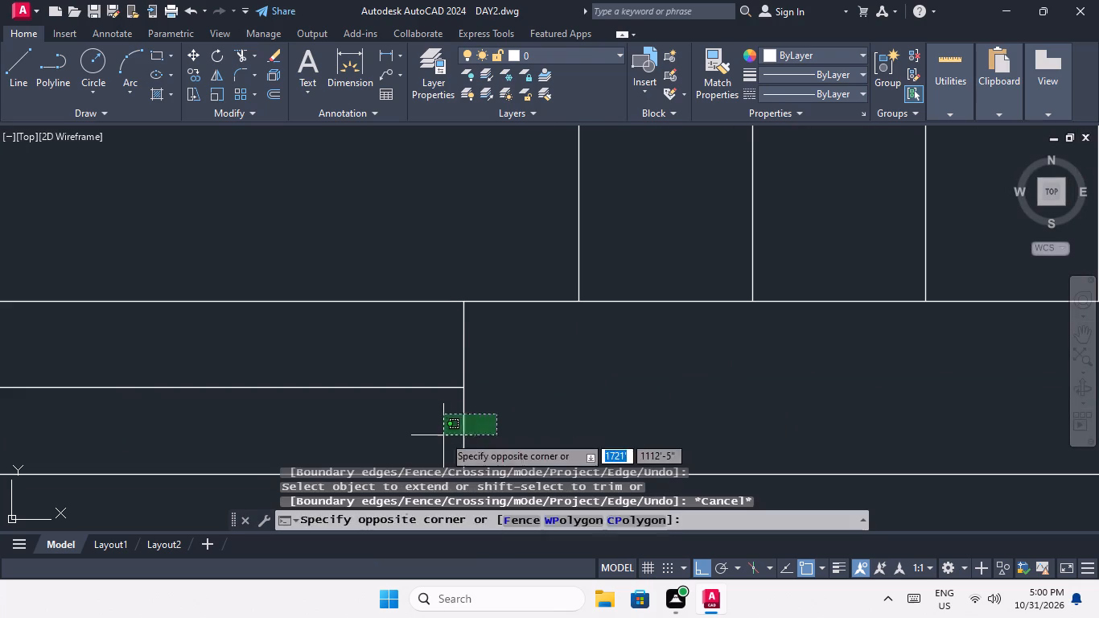
click(443, 435)
key(Delete)
scroll(450, 435, down, 4)
scroll(405, 430, up, 3)
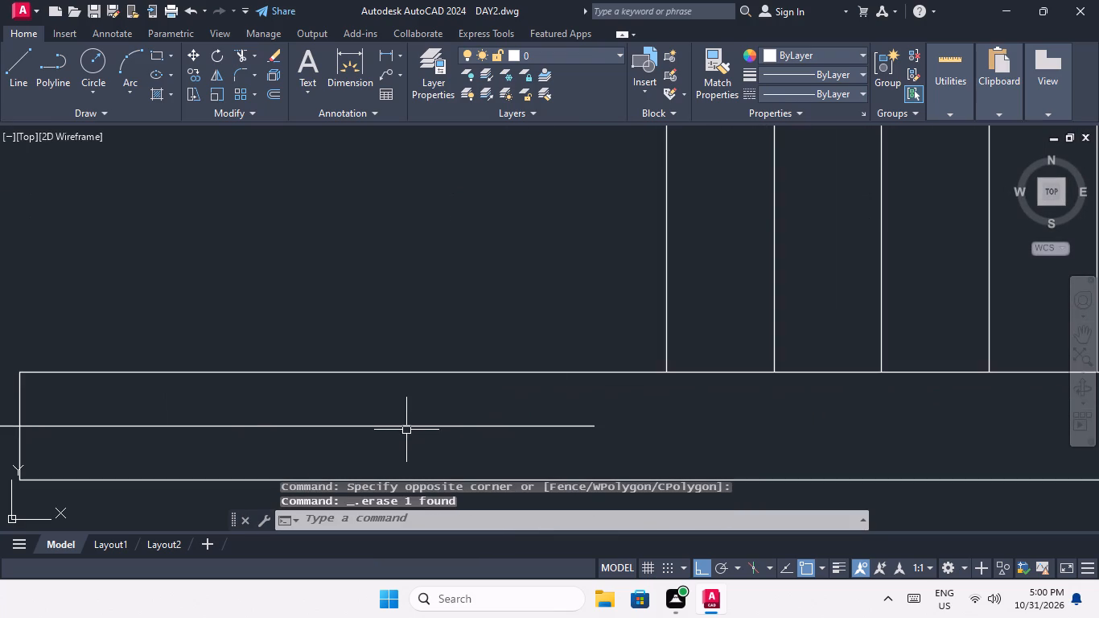
scroll(406, 430, down, 3)
middle_drag(325, 488, 385, 476)
click(166, 455)
click(151, 412)
key(Delete)
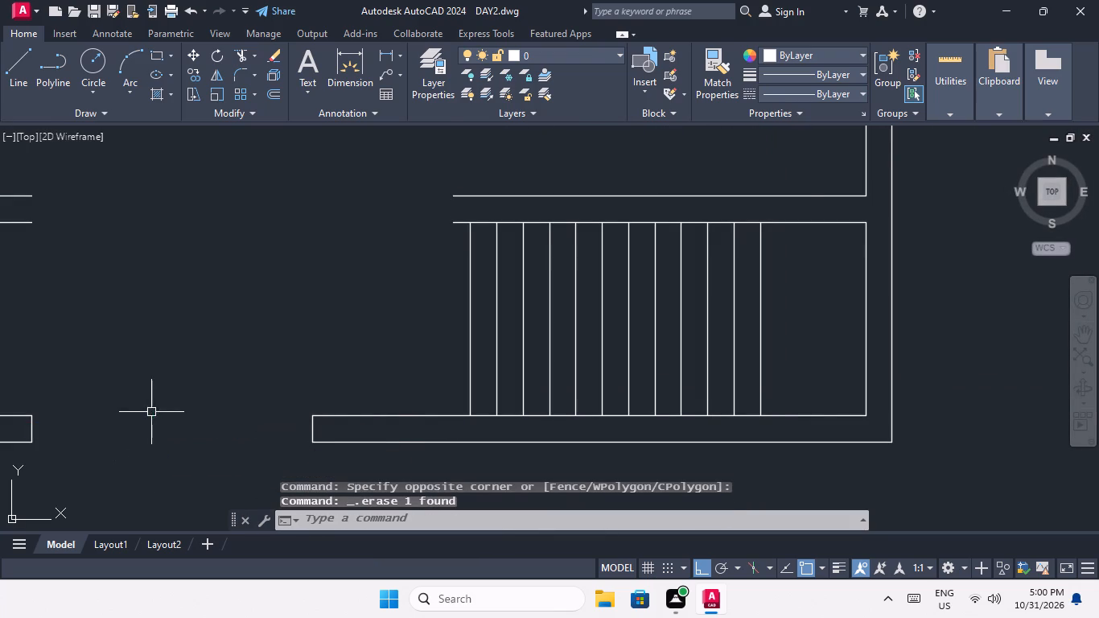
Offset the outer wall's end line on the side opposite the staircase 3' back into the wall, away from the opening.
scroll(163, 415, down, 2)
middle_drag(165, 417, 317, 430)
scroll(298, 442, up, 1)
middle_drag(296, 443, 356, 417)
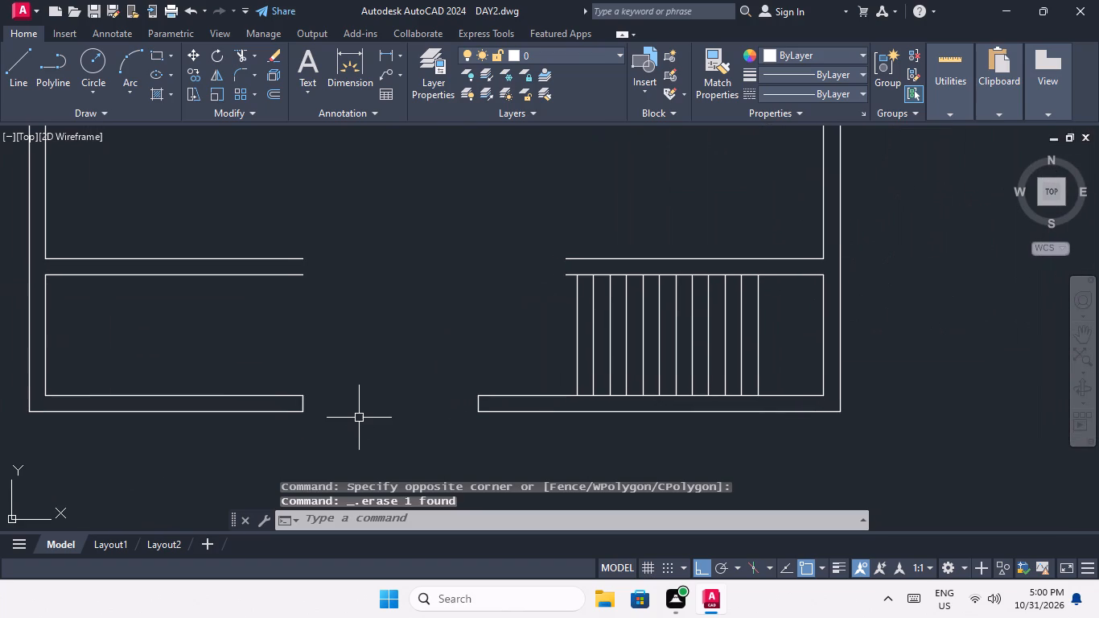
key(Escape)
key(o)
key(Return)
text(4')
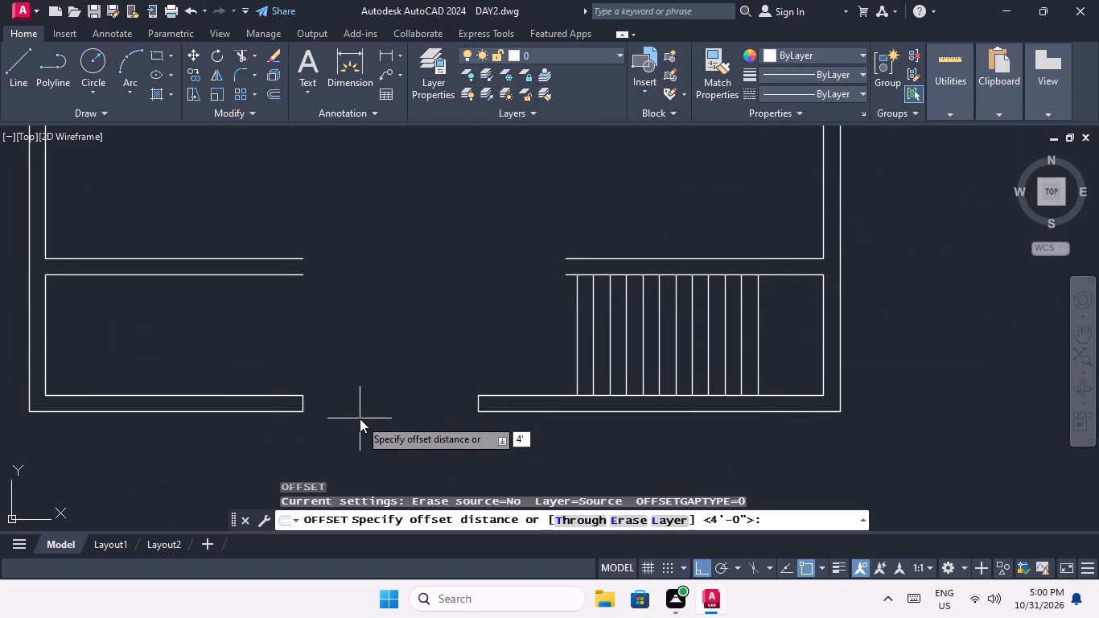
key(BackSpace)
key(BackSpace)
text(3')
key(Return)
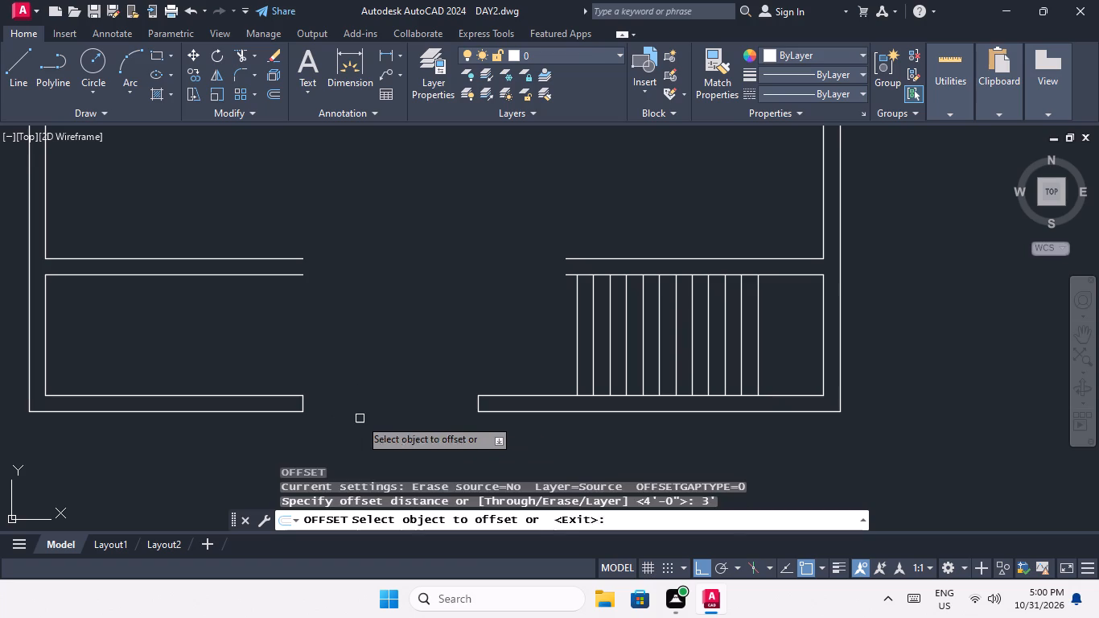
scroll(294, 394, up, 2)
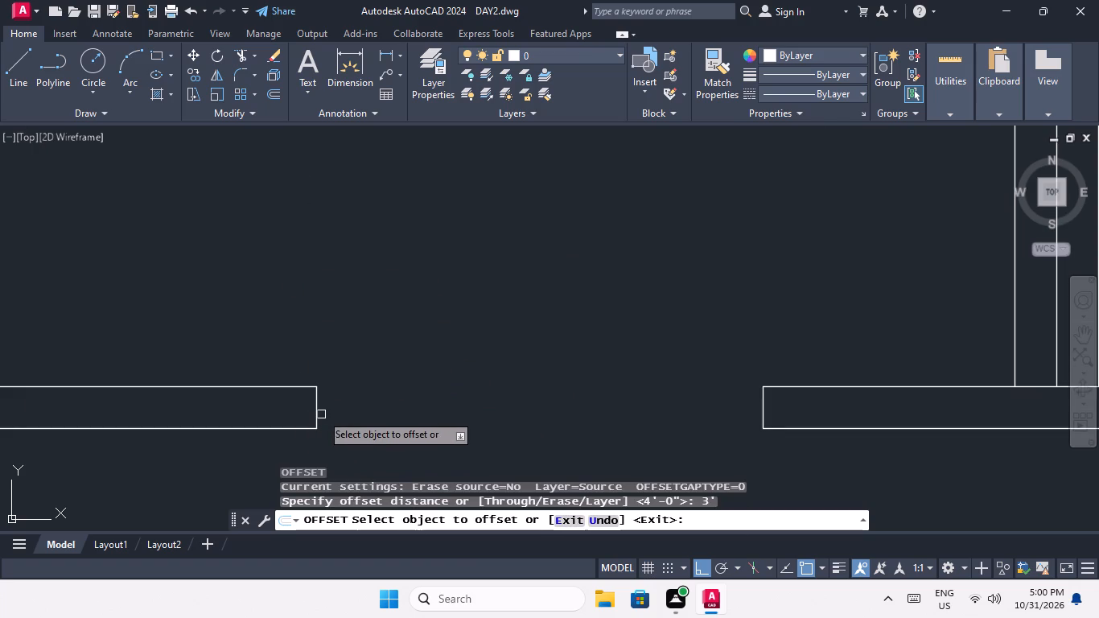
drag(318, 410, 306, 410)
scroll(234, 414, down, 2)
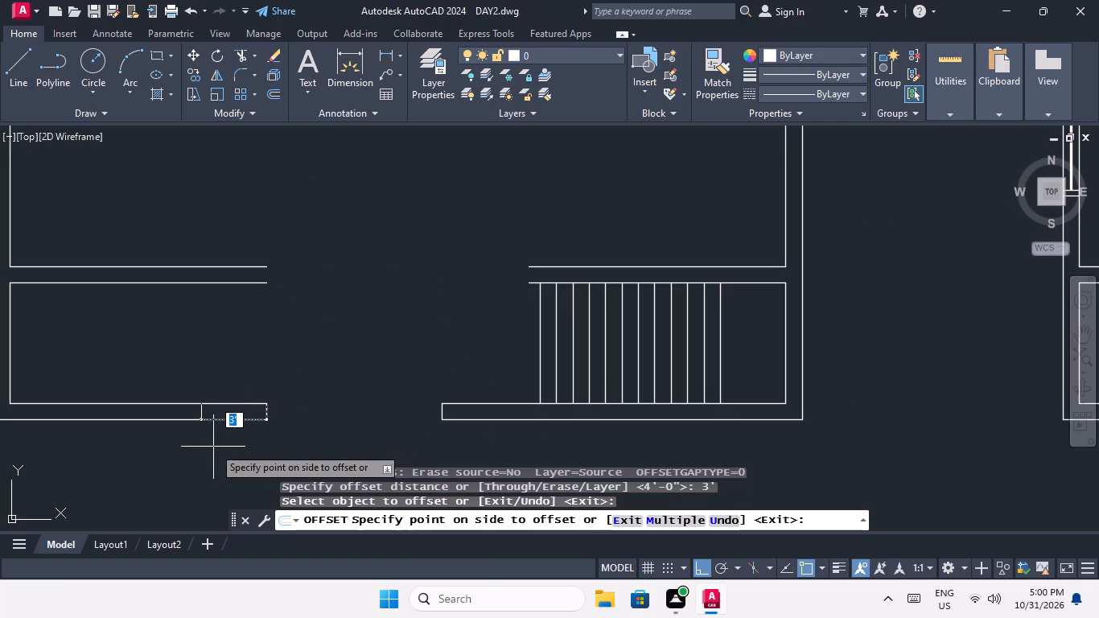
click(213, 447)
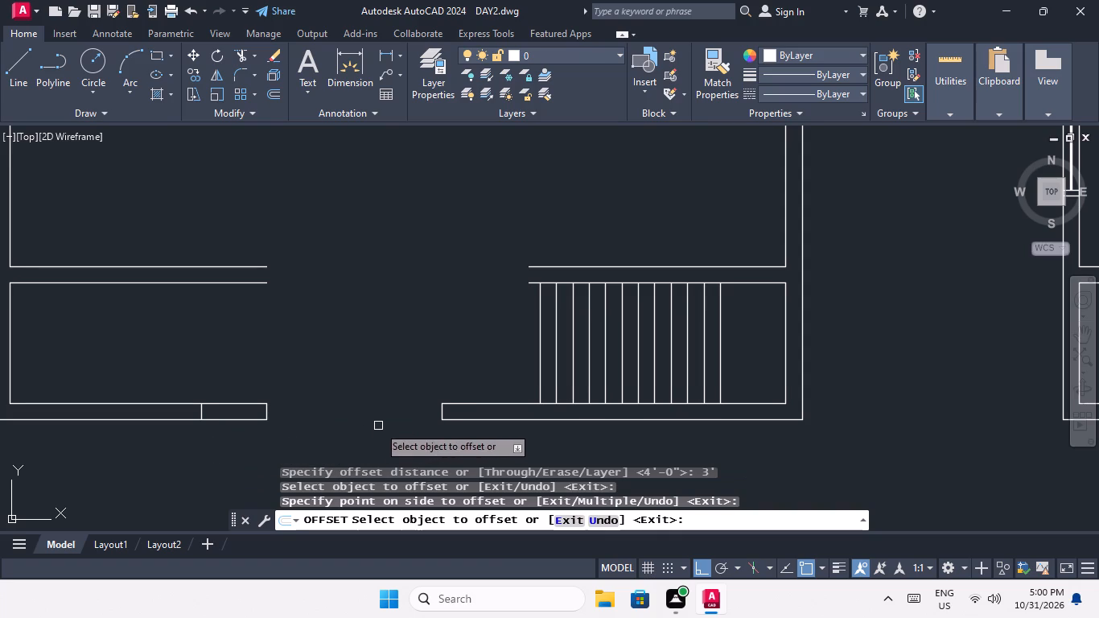
middle_click(378, 426)
key(Escape)
key(Escape)
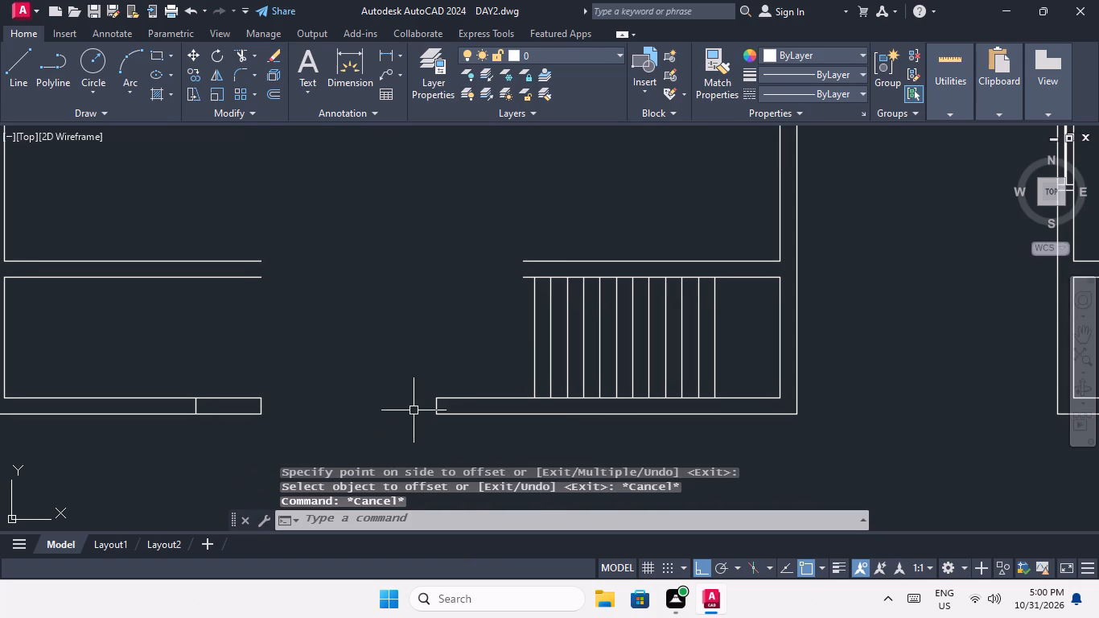
Offset the staircase-side outer wall's end line 1' into the wall, toward the staircase.
key(o)
key(Return)
key(1)
key(apostrophe)
key(Return)
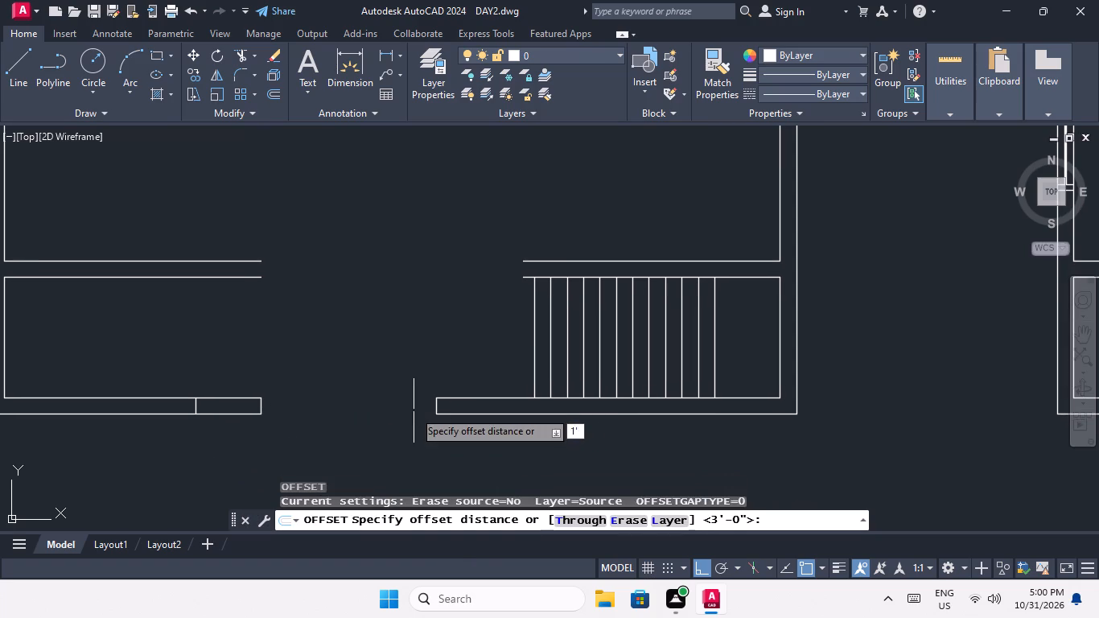
scroll(447, 397, up, 2)
drag(414, 423, 426, 422)
click(474, 422)
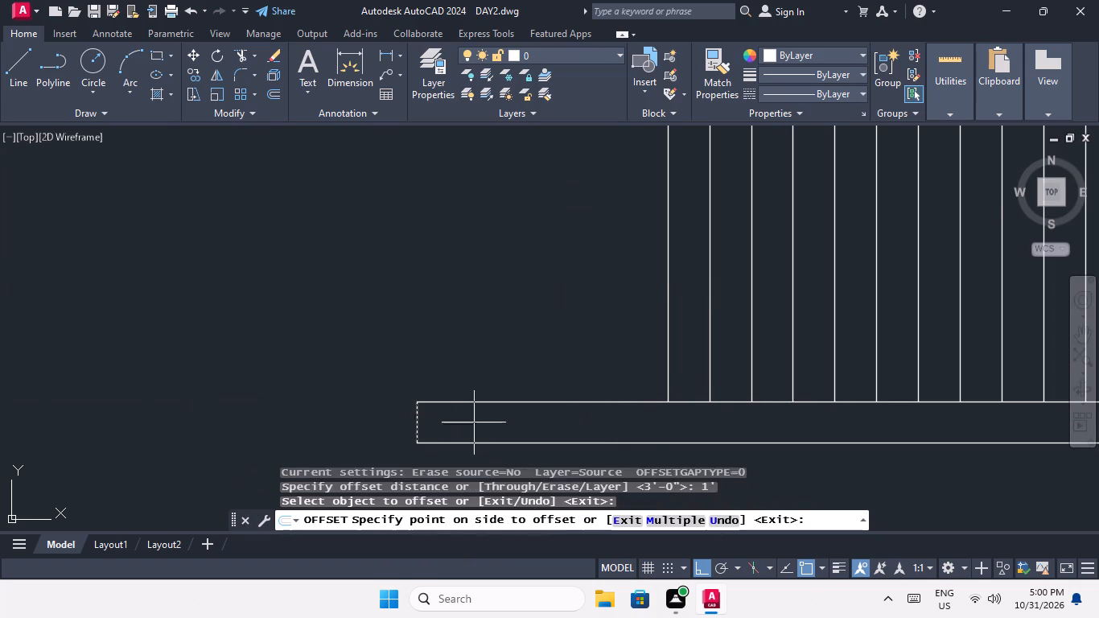
scroll(475, 418, down, 2)
key(Escape)
key(Escape)
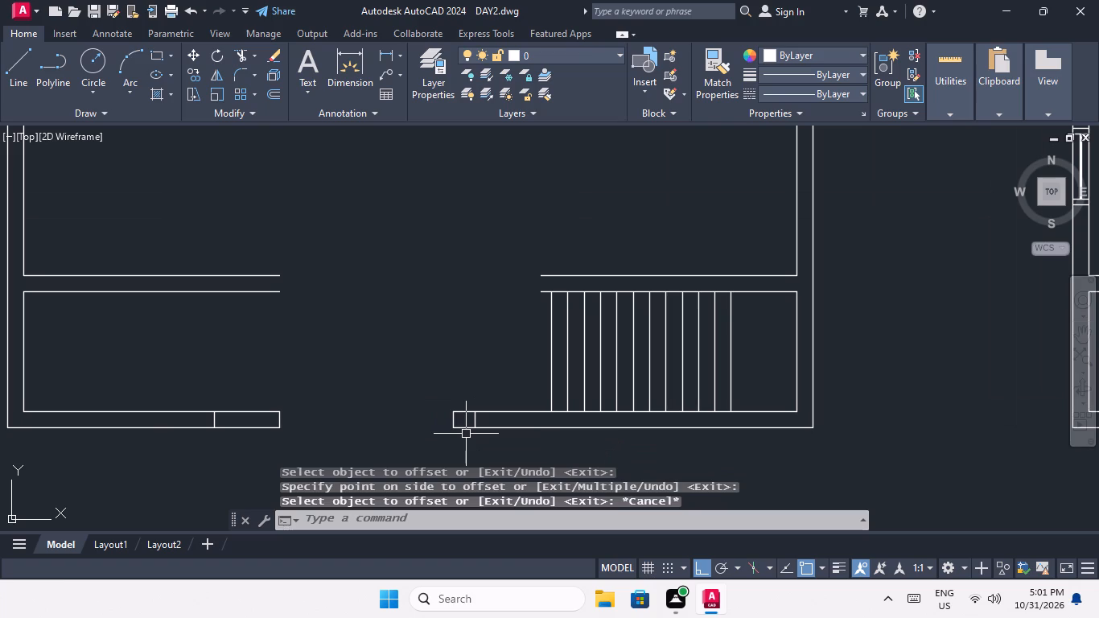
Trim the outer wall lines between the old and new end lines on both sides of the first plan's opening.
key(t)
key(r)
key(space)
key(space)
scroll(454, 439, up, 1)
click(465, 446)
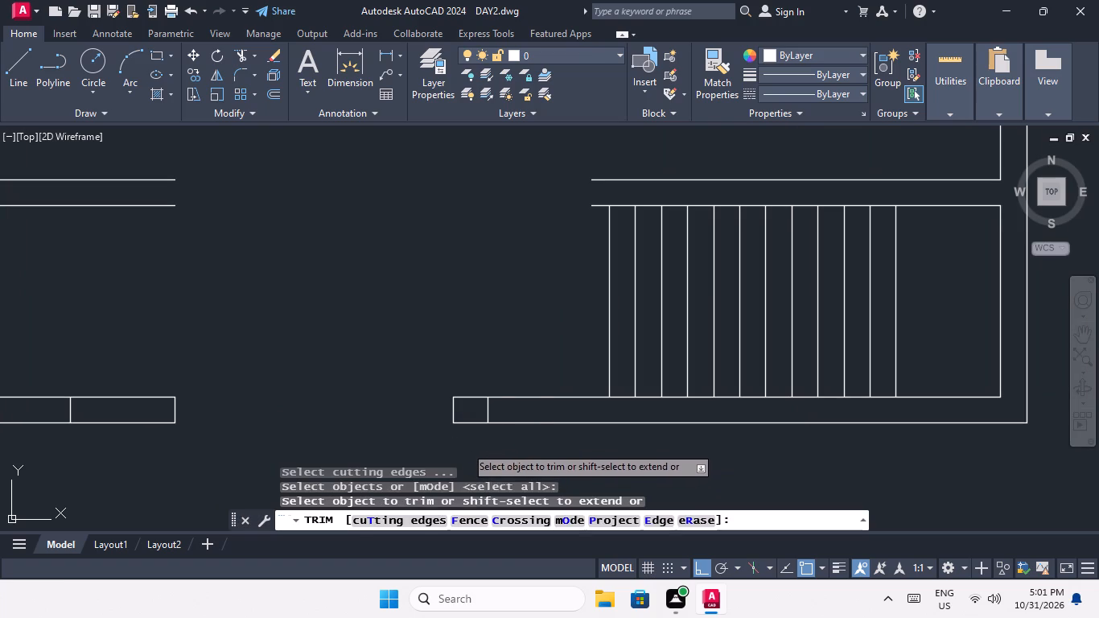
click(460, 374)
click(156, 448)
click(139, 386)
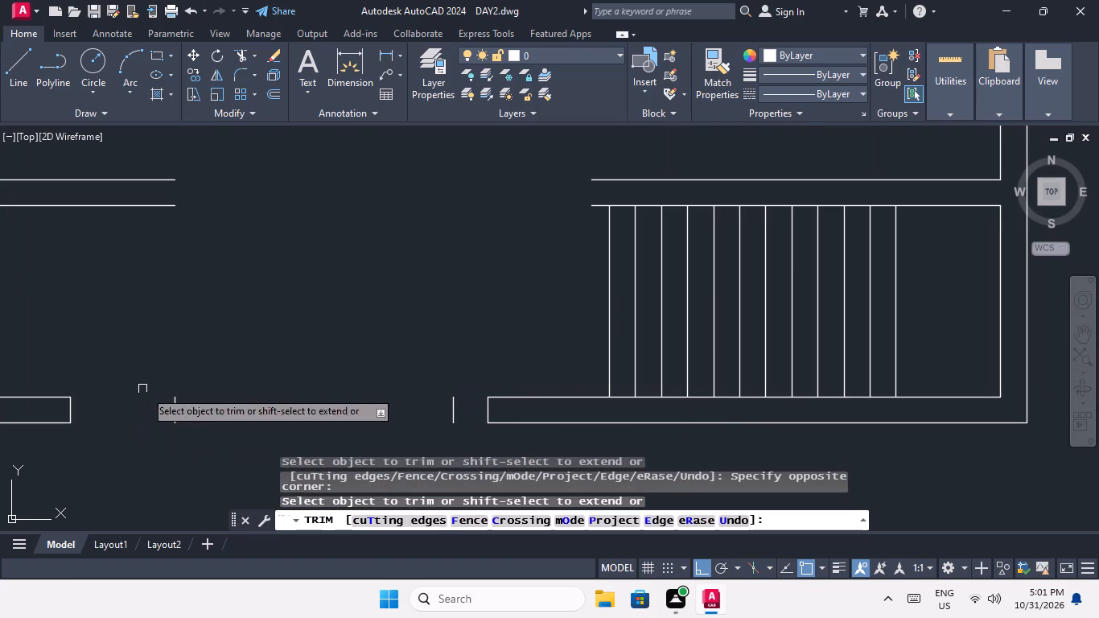
key(Escape)
Erase the two leftover end lines standing inside the first plan's widened outer wall opening.
drag(216, 356, 138, 437)
drag(128, 444, 139, 443)
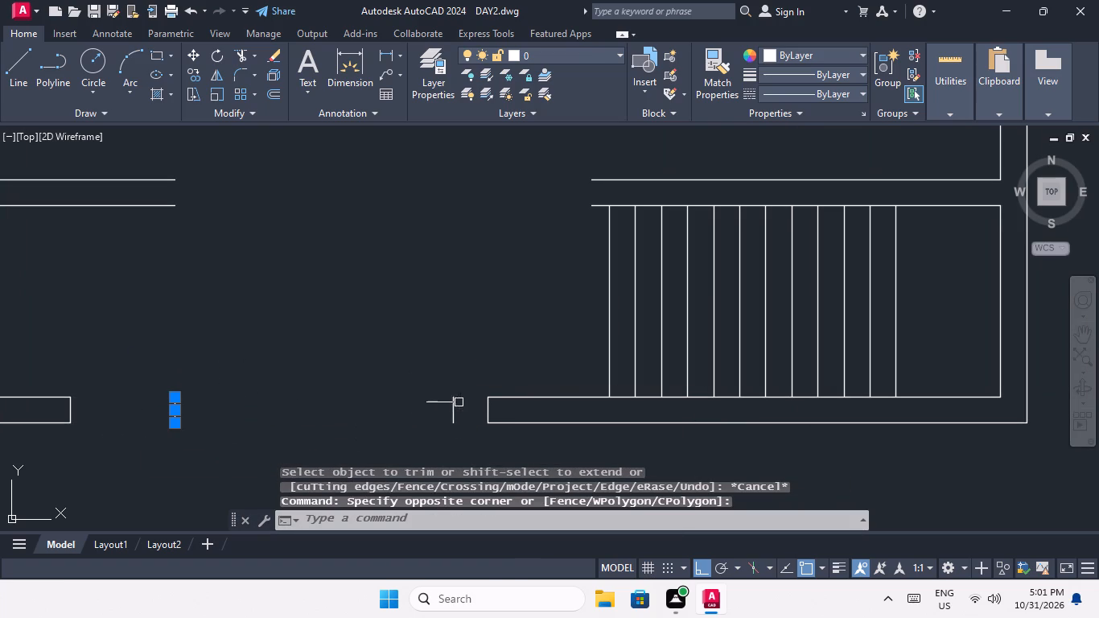
drag(463, 393, 428, 436)
click(428, 436)
key(Delete)
scroll(407, 411, down, 3)
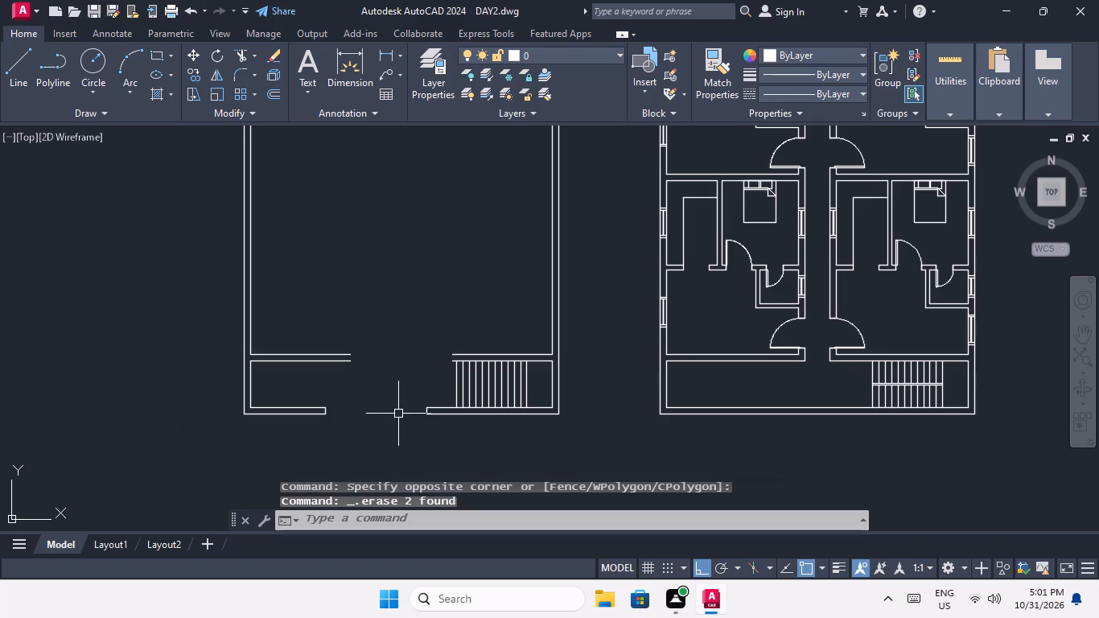
Draw a line closing the open end of the inner passage wall beside the first plan's staircase.
middle_click(398, 412)
key(Escape)
key(Escape)
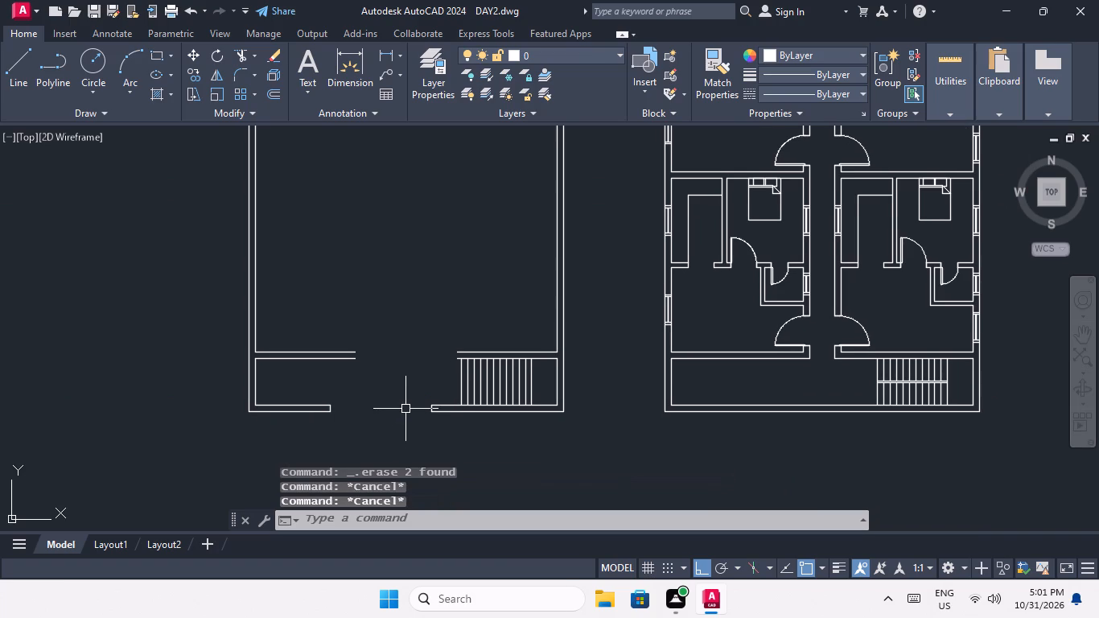
key(l)
key(space)
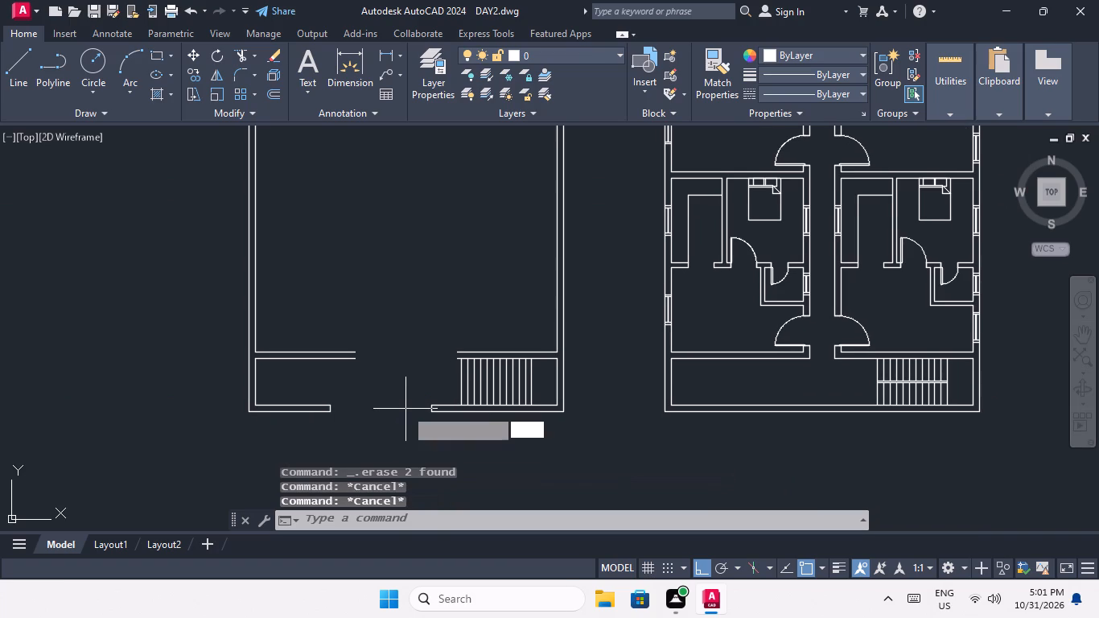
scroll(495, 366, up, 3)
scroll(303, 319, up, 2)
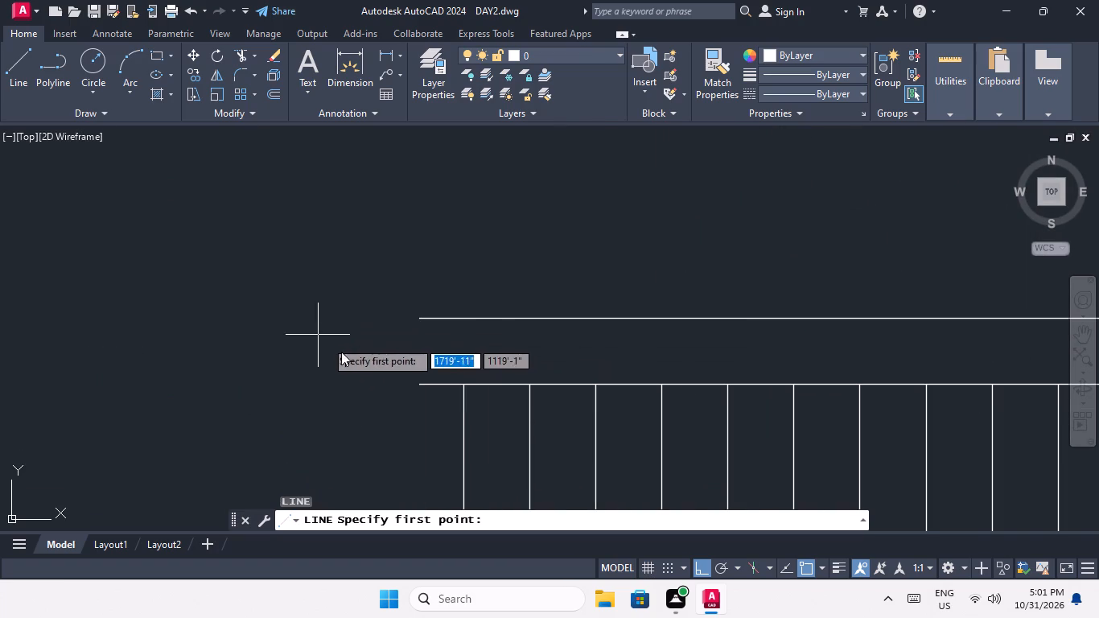
click(418, 384)
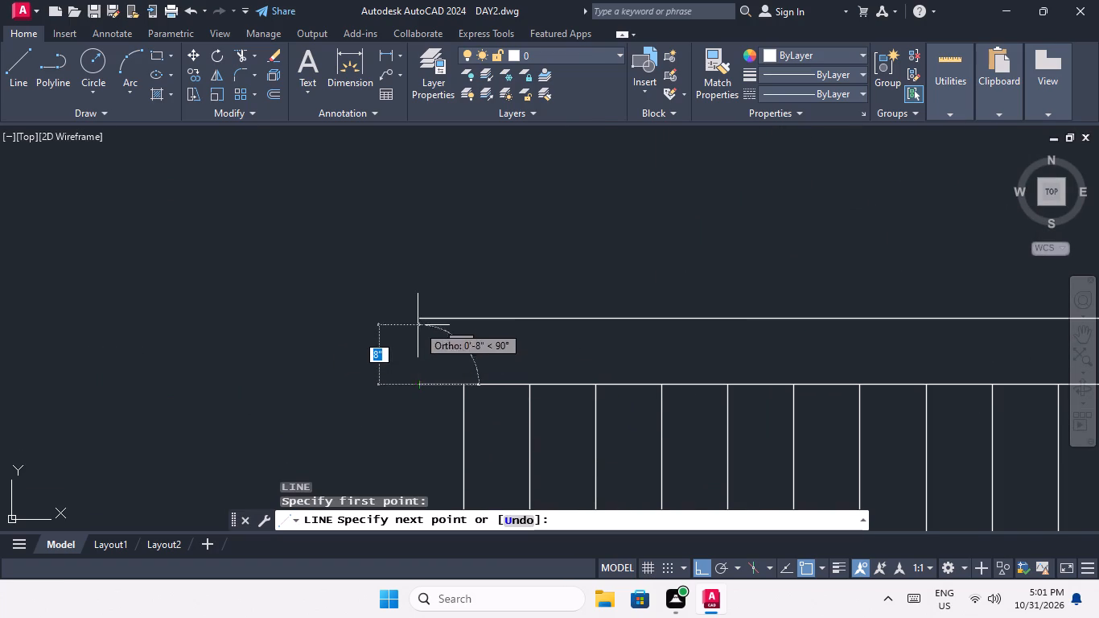
click(419, 321)
key(space)
Draw a line across the first plan's inner passage wall opposite the staircase, in line with the outer wall's end below it.
scroll(414, 365, down, 3)
middle_drag(343, 397, 480, 371)
key(space)
scroll(266, 339, up, 2)
scroll(358, 344, down, 3)
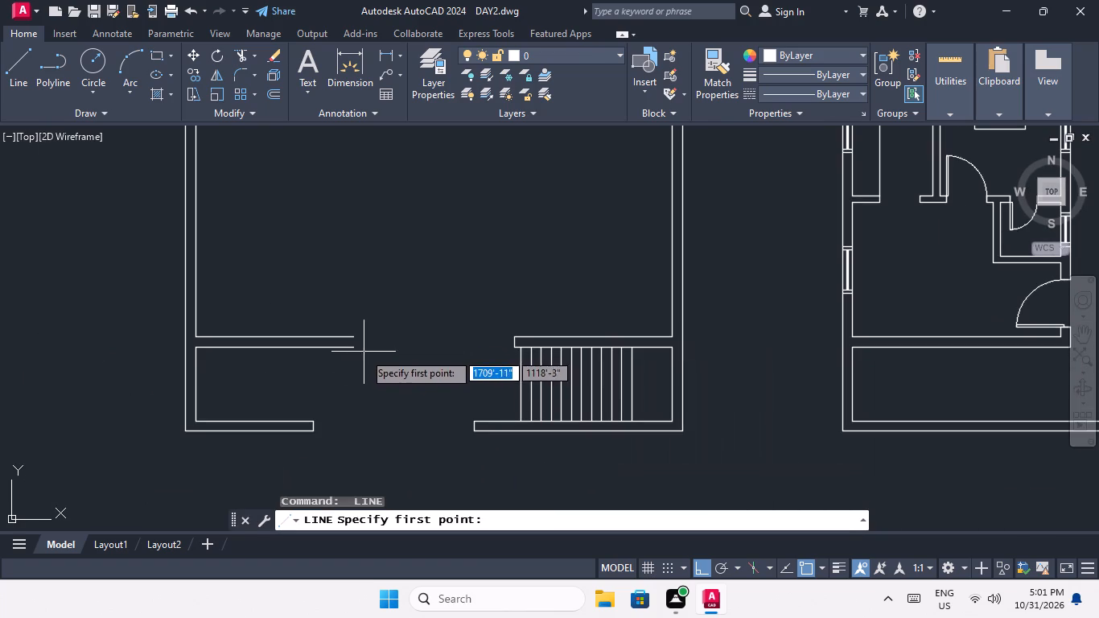
click(315, 349)
scroll(319, 337, up, 3)
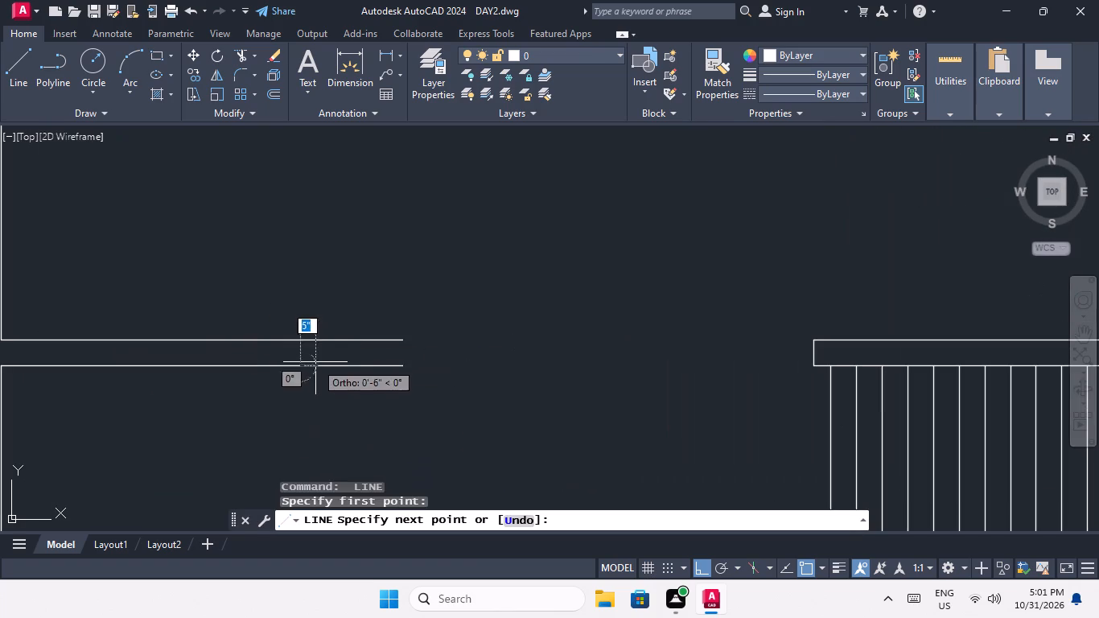
scroll(311, 350, up, 2)
click(282, 326)
key(Escape)
scroll(287, 329, down, 5)
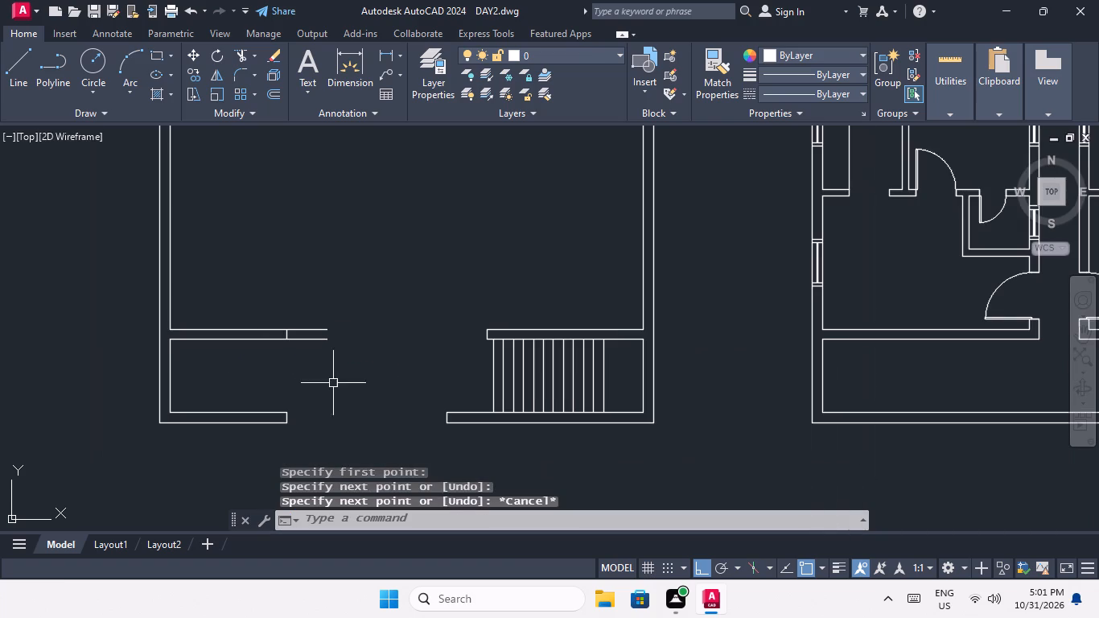
Trim both lines of the inner passage wall that extend past the new end line into the first plan's opening.
key(Escape)
key(Escape)
key(t)
text(r)
key(space)
key(space)
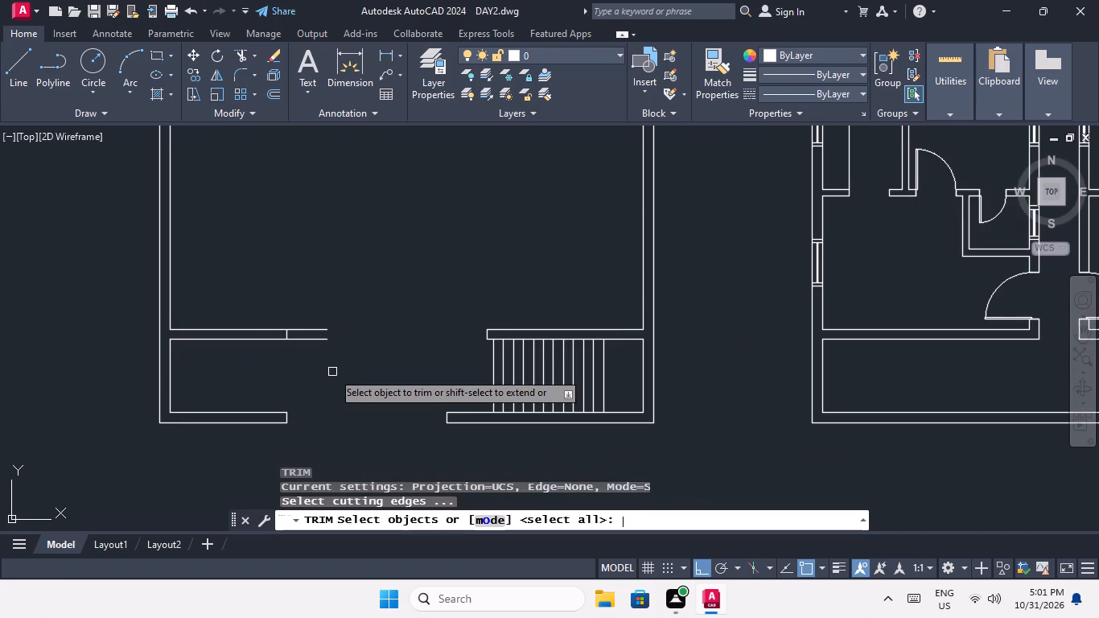
click(332, 372)
click(312, 311)
click(324, 359)
scroll(324, 360, down, 2)
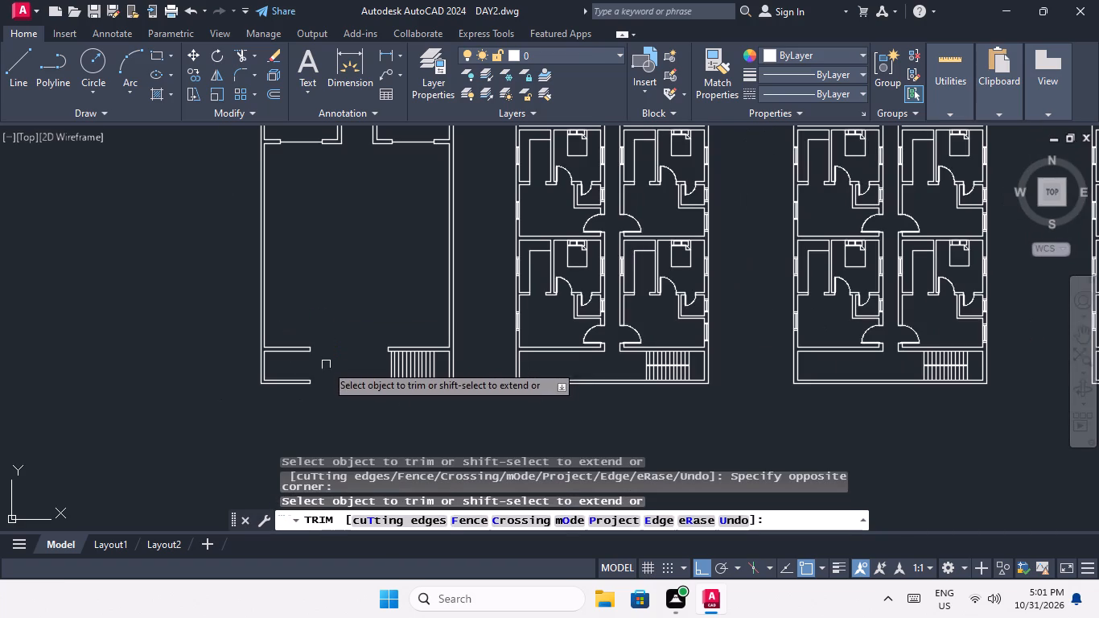
key(Escape)
key(Escape)
Draw a 12' line across the first plan's outer wall opening, joining the midpoints of the two wall ends.
middle_drag(325, 380, 342, 379)
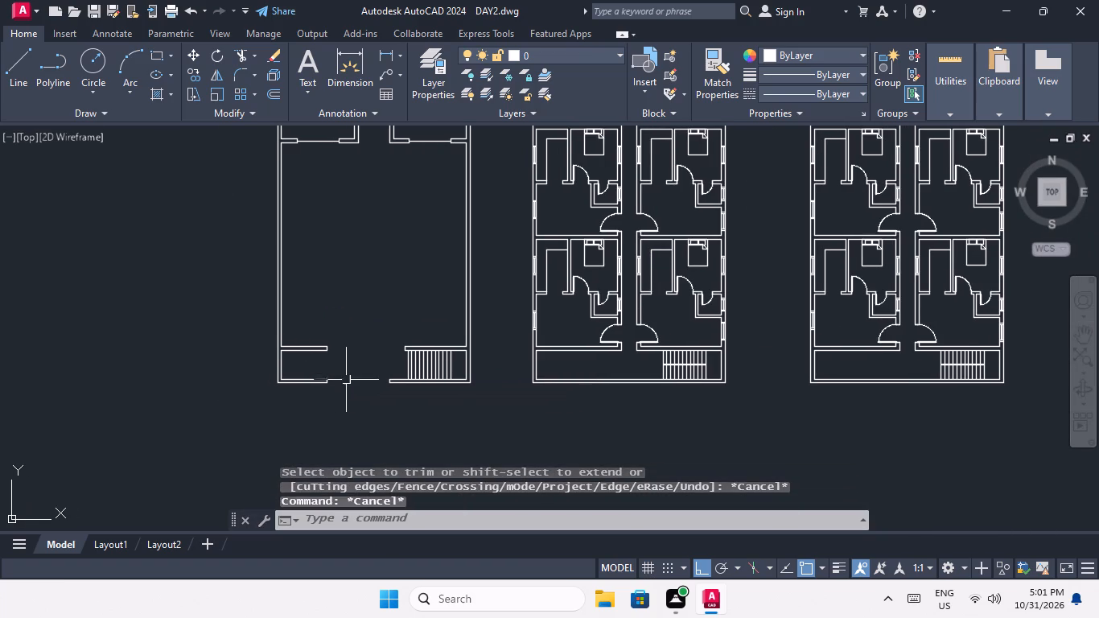
key(l)
key(space)
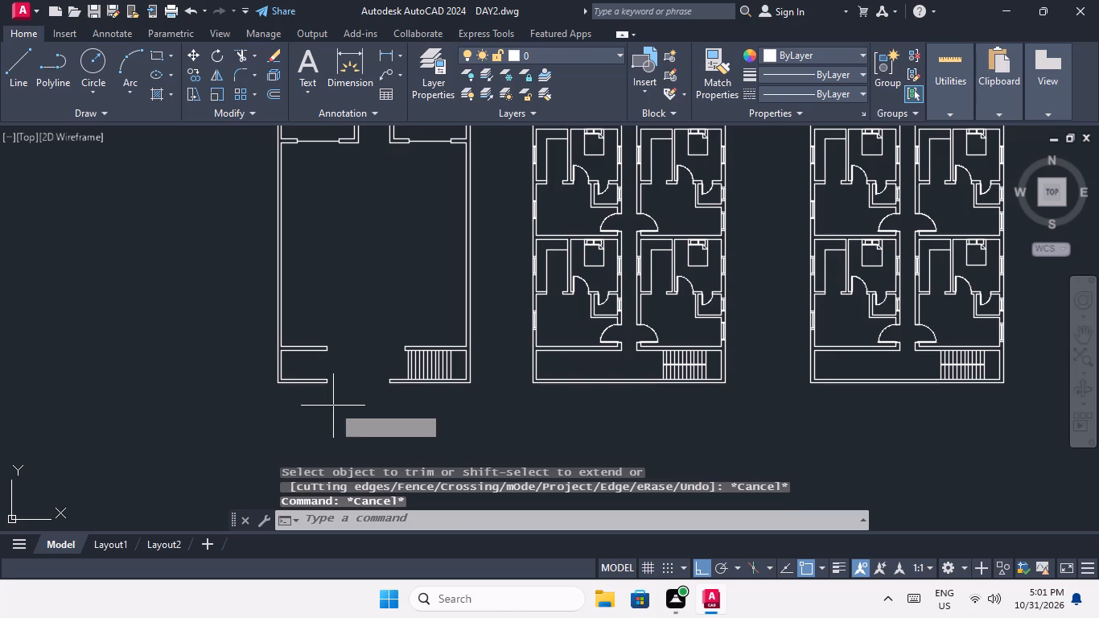
scroll(331, 383, up, 6)
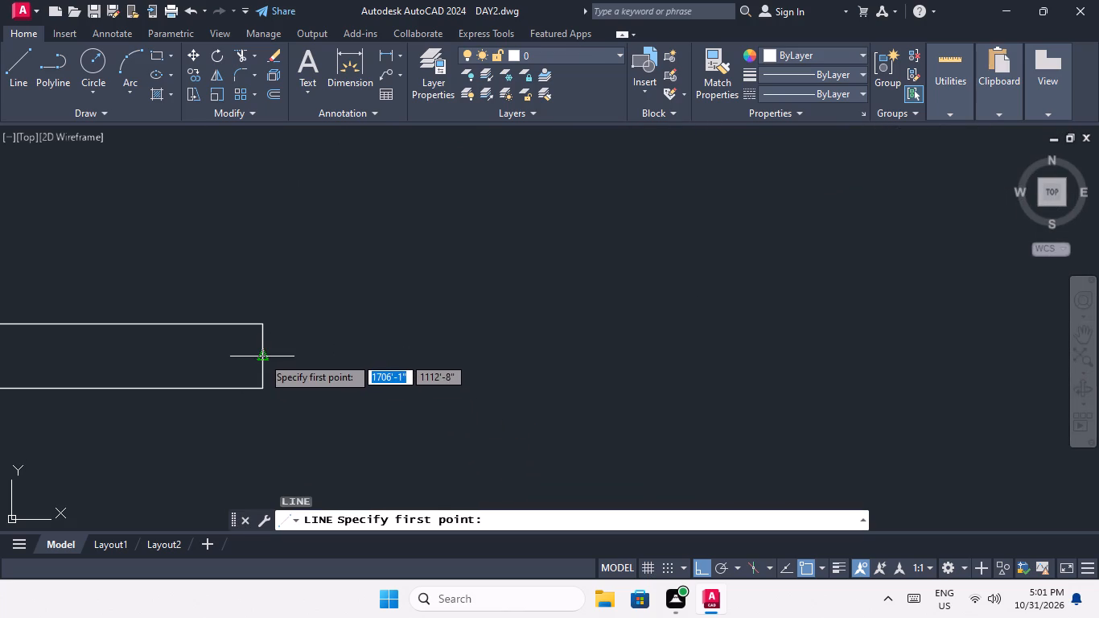
click(262, 356)
middle_drag(610, 360, 278, 370)
scroll(364, 357, down, 1)
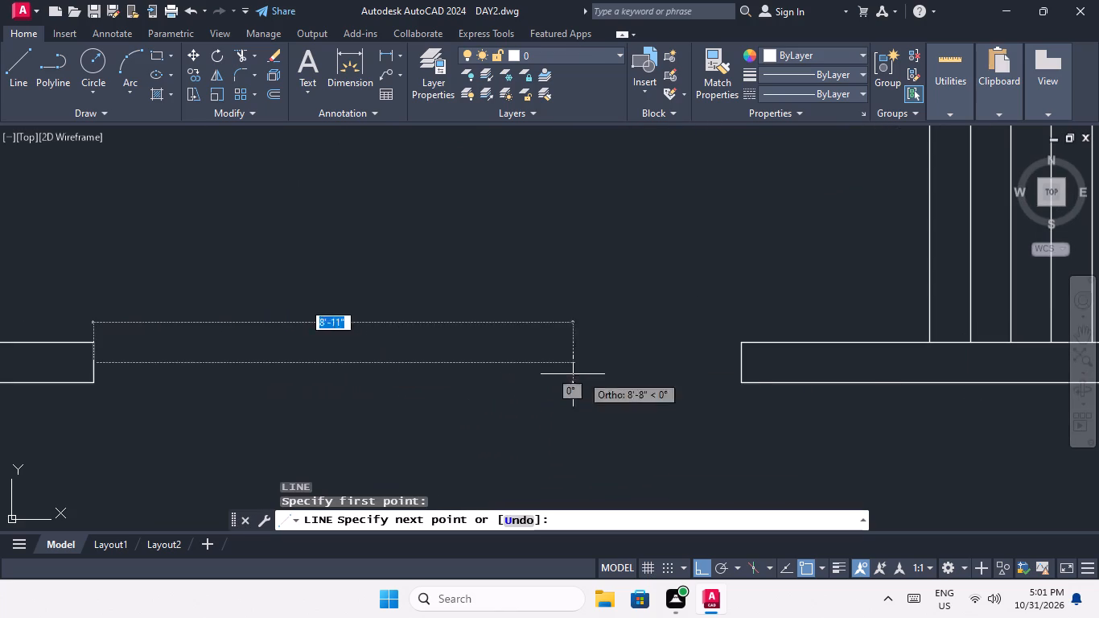
scroll(750, 368, up, 2)
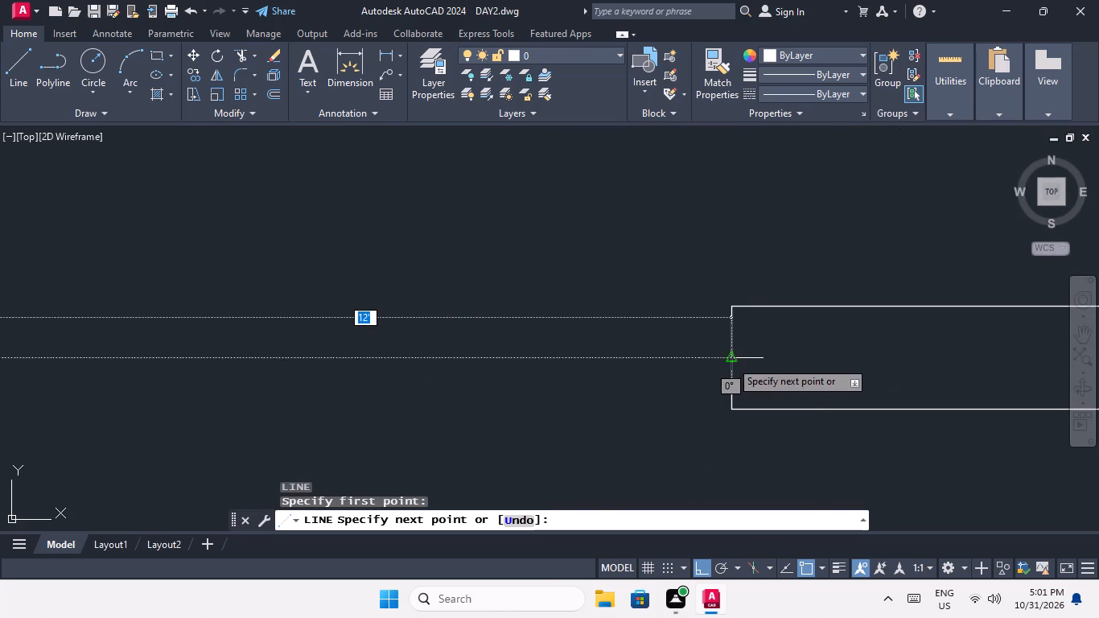
click(731, 360)
key(space)
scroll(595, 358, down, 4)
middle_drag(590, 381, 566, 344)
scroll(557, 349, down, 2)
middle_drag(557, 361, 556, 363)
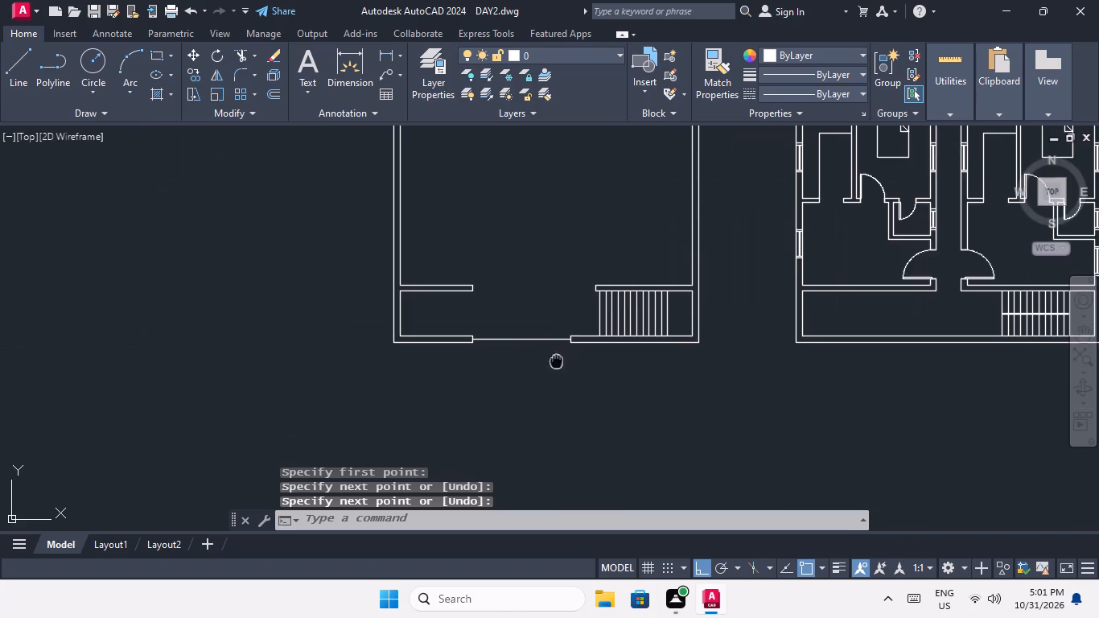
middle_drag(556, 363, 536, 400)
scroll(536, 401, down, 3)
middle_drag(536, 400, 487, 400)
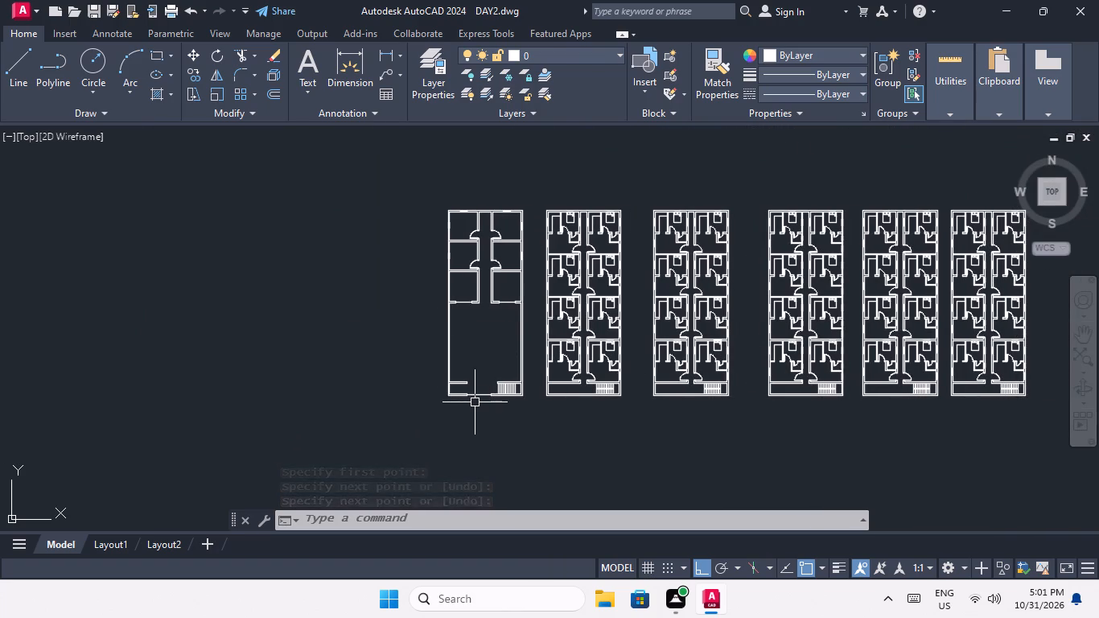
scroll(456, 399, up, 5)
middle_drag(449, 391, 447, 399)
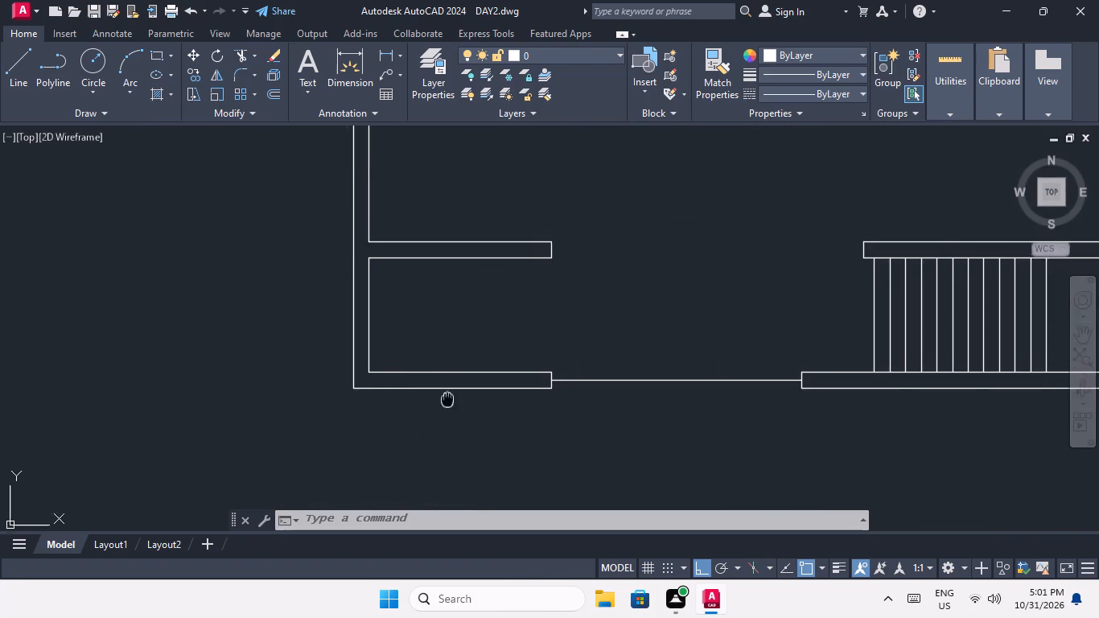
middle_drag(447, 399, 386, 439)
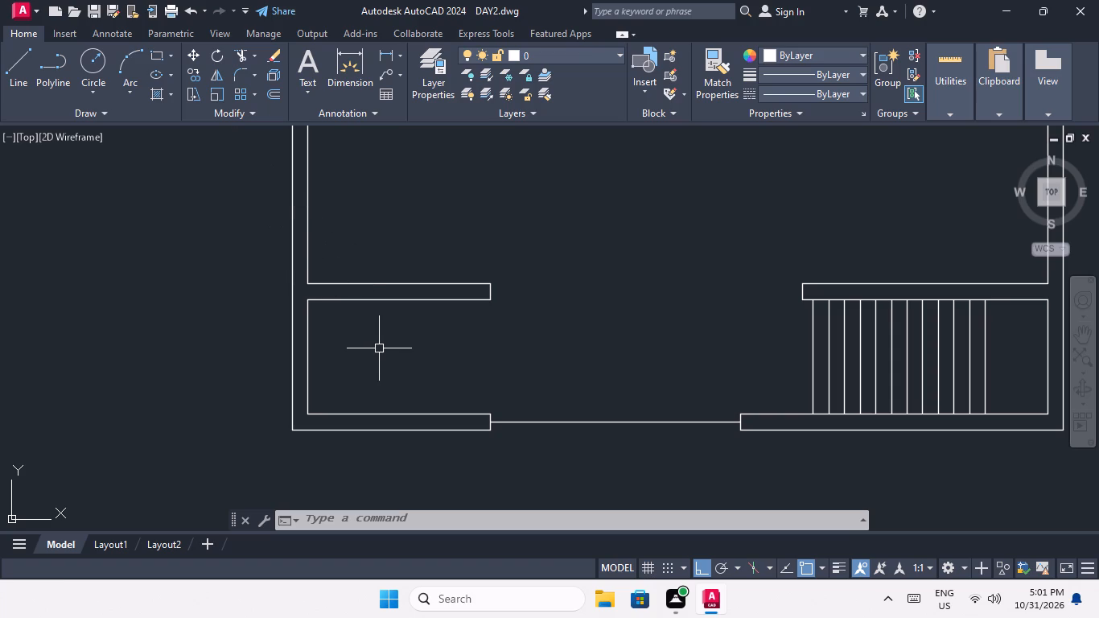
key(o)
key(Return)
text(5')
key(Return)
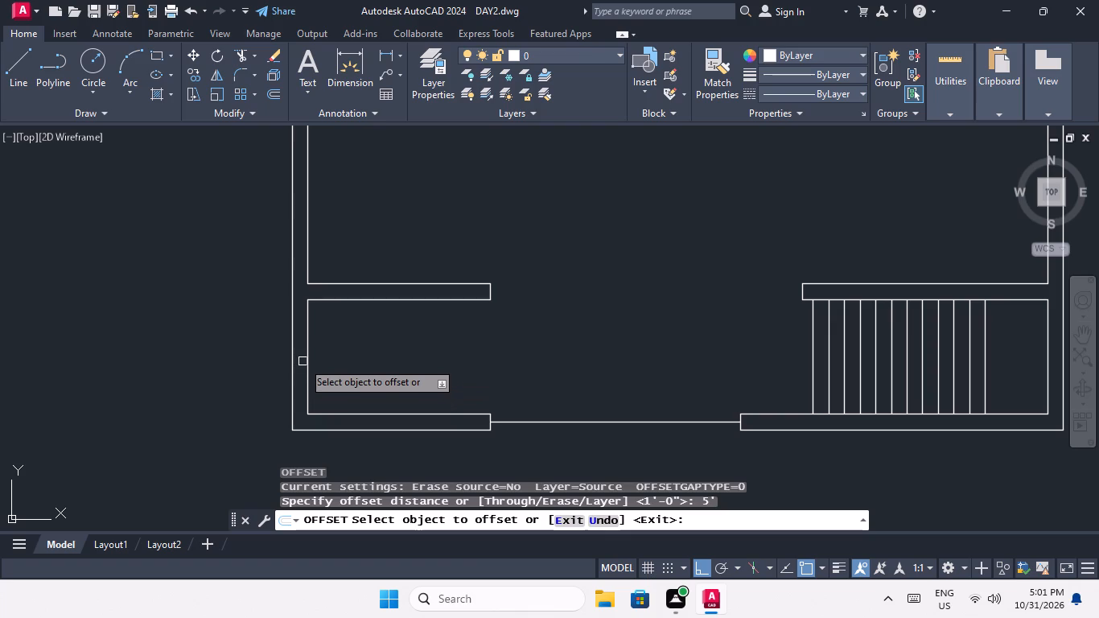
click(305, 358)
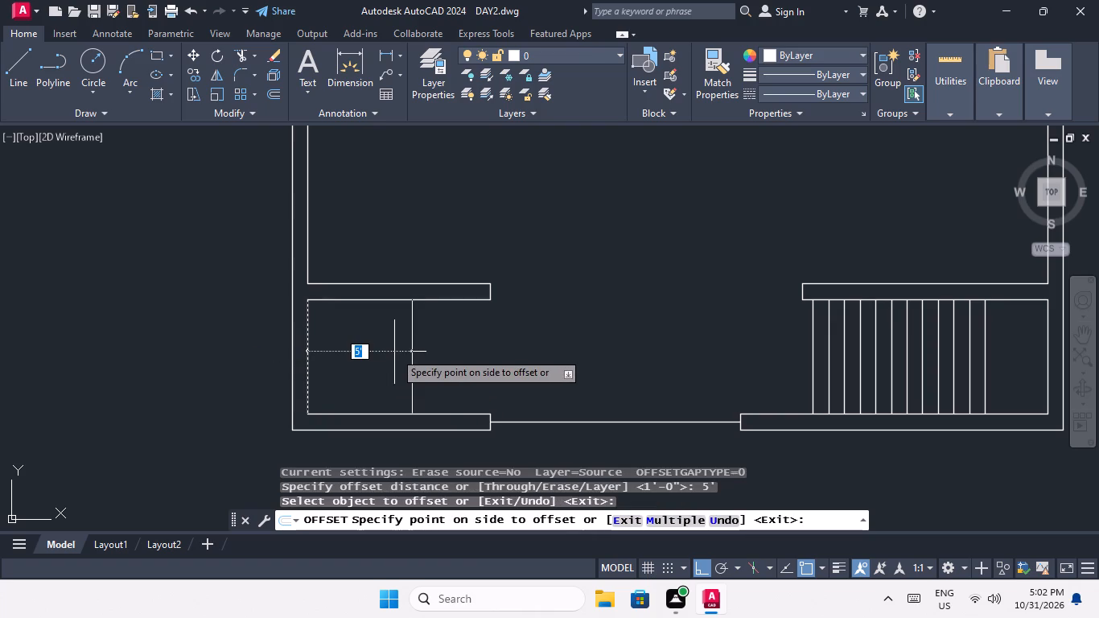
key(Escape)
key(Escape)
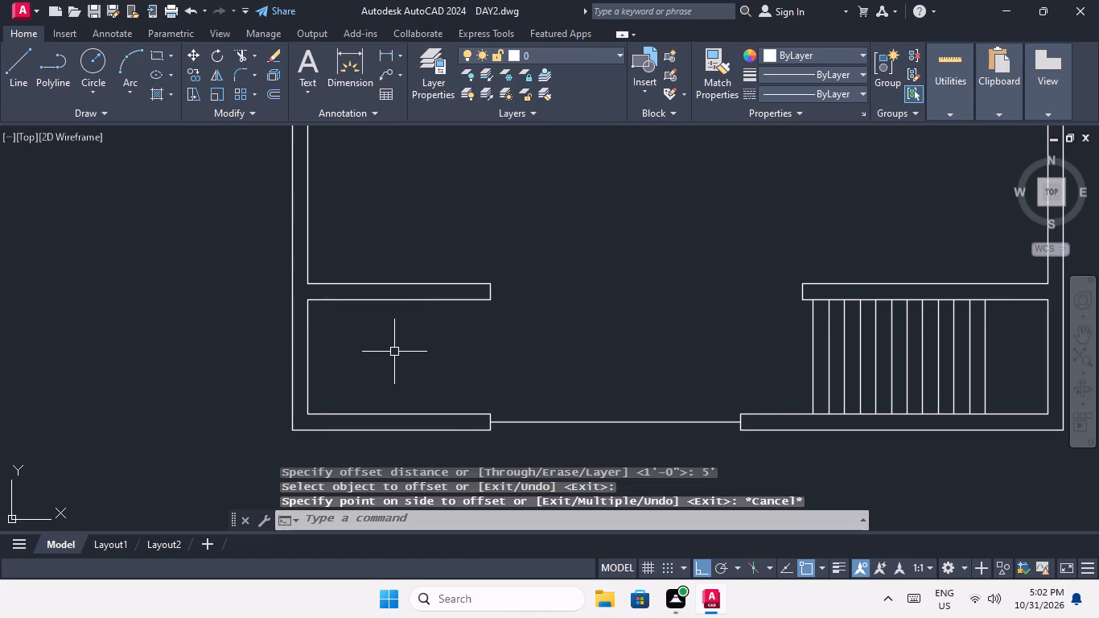
Offset the passage's inner end-wall line opposite the staircase 5'6" toward the stairs in the first and second plans.
key(o)
key(Return)
text(5'6")
key(Return)
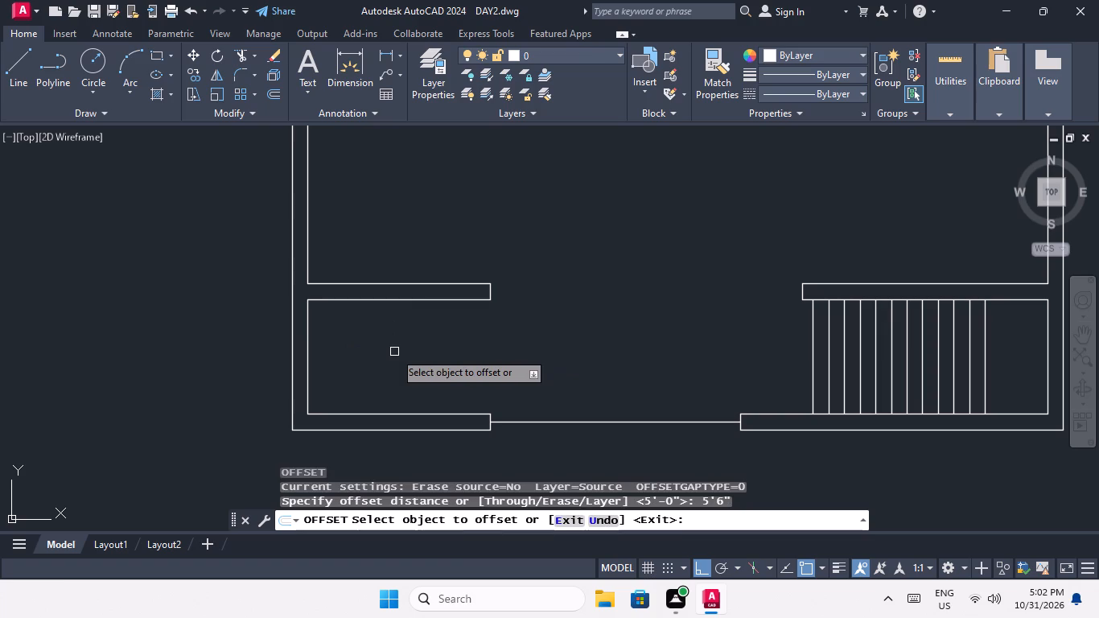
drag(307, 359, 319, 356)
click(340, 352)
scroll(350, 350, down, 2)
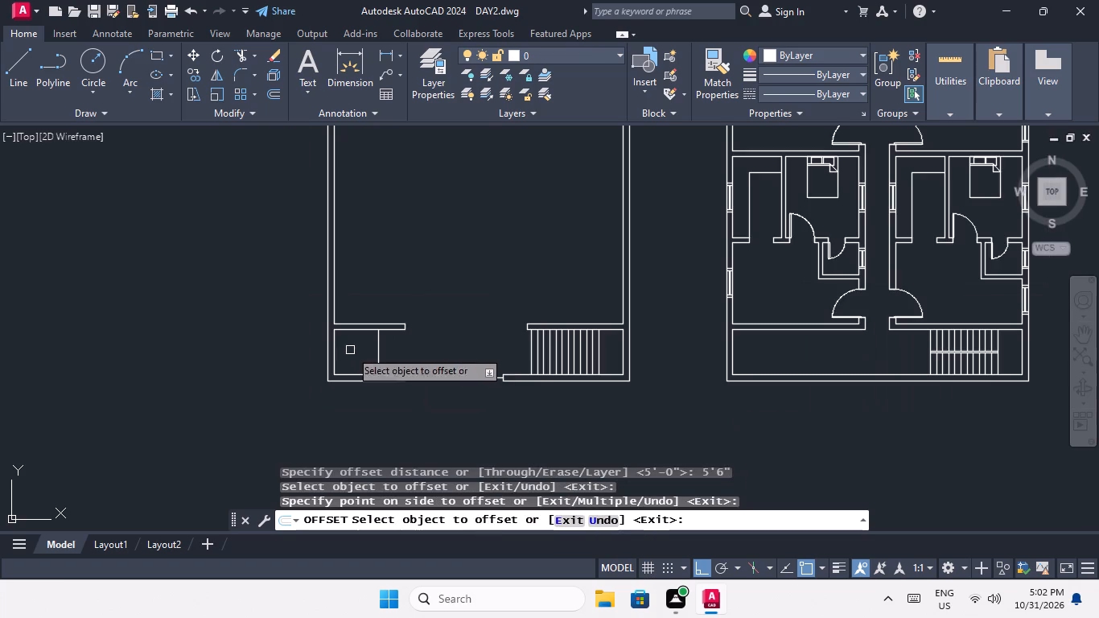
middle_drag(383, 388, 253, 408)
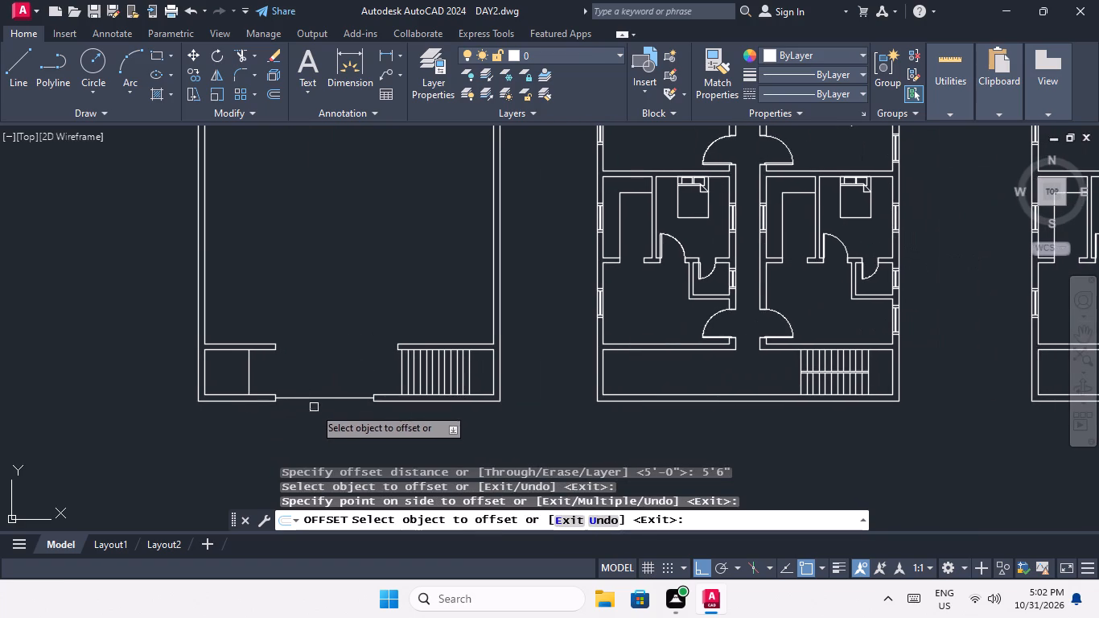
middle_drag(360, 442, 242, 435)
scroll(495, 369, up, 3)
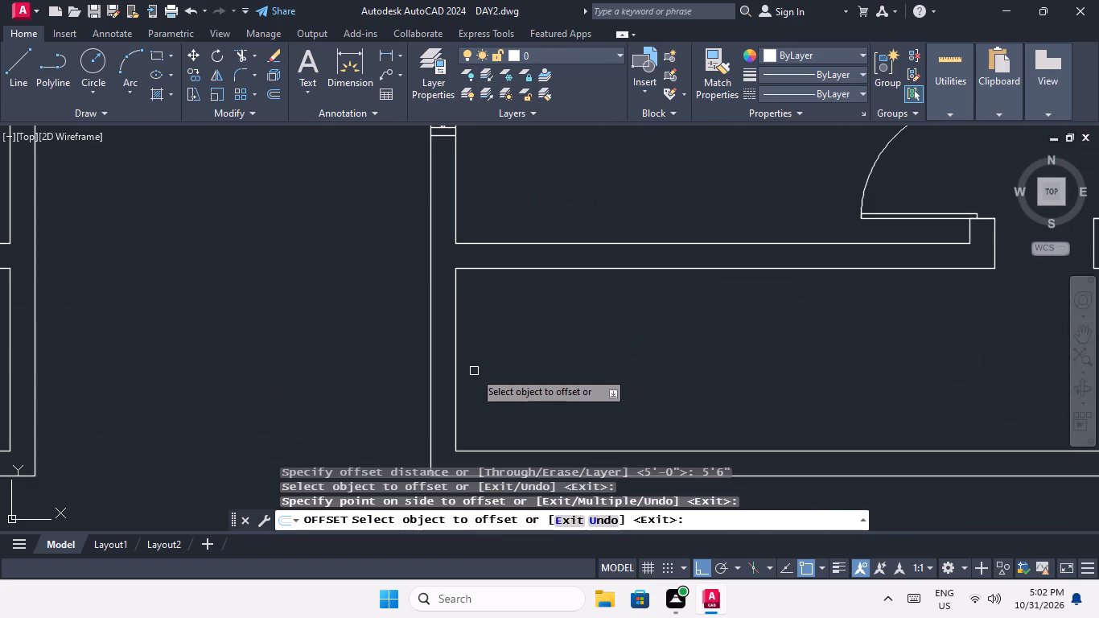
drag(455, 369, 523, 362)
click(607, 345)
Offset the same passage end-wall line 5'6" toward the stairs in the third and fourth plans.
scroll(591, 330, down, 3)
middle_drag(737, 437, 521, 447)
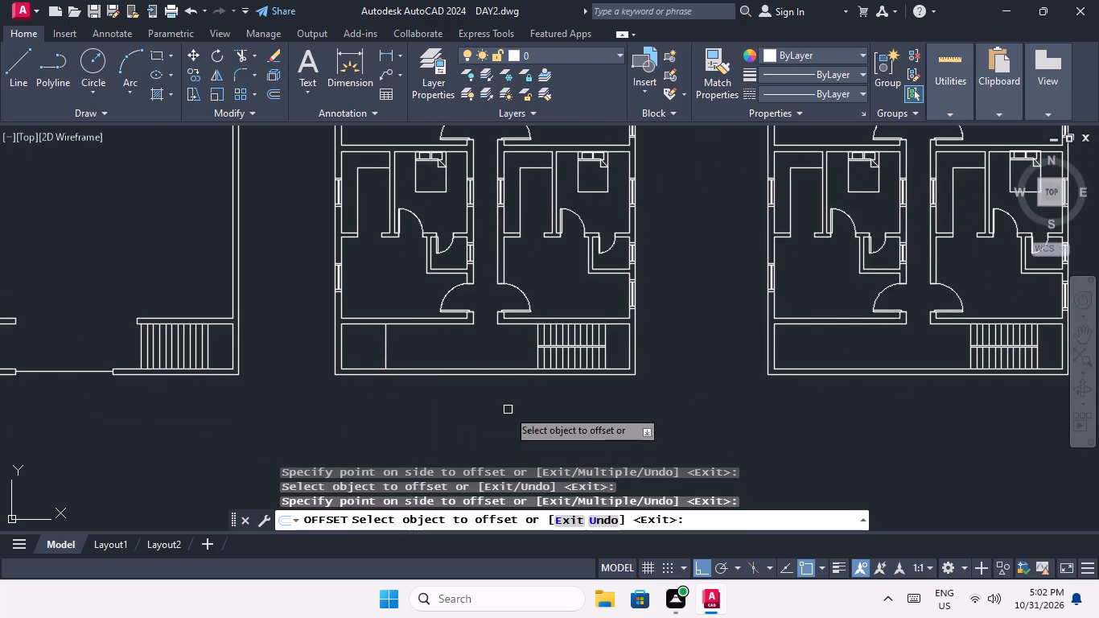
scroll(508, 410, down, 2)
middle_drag(693, 404, 464, 396)
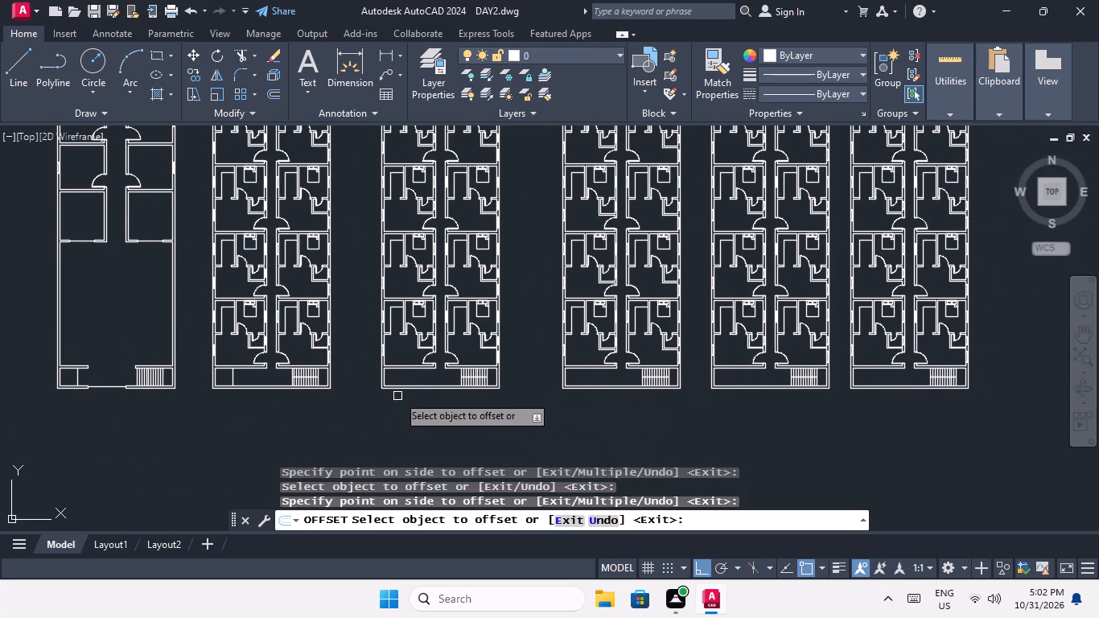
scroll(397, 389, up, 4)
drag(306, 320, 343, 323)
click(418, 315)
scroll(414, 313, down, 2)
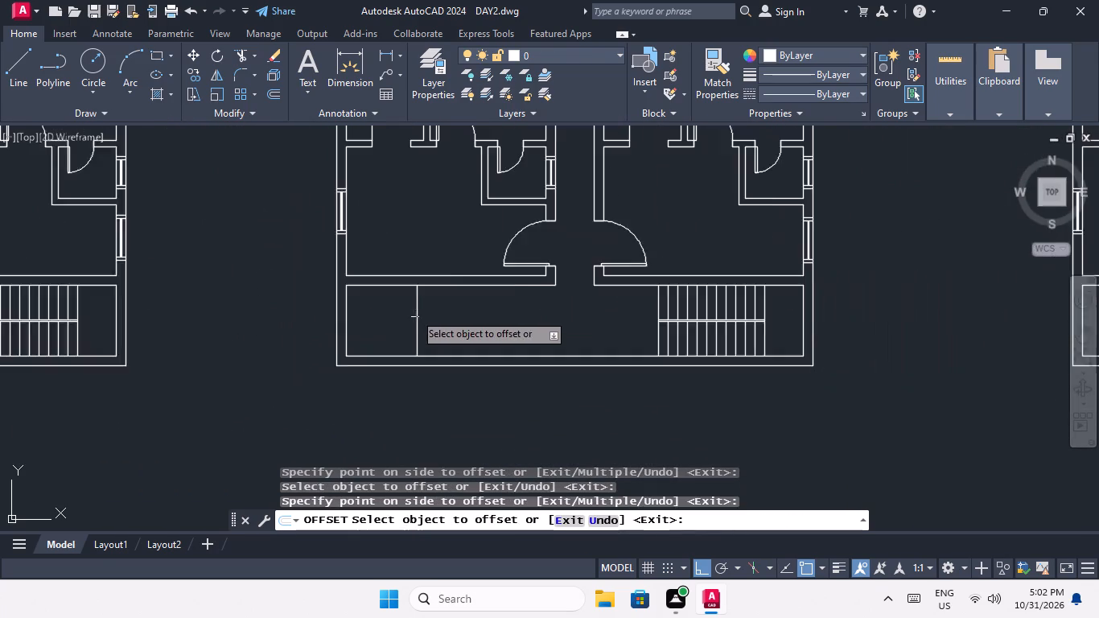
scroll(414, 313, down, 1)
middle_drag(488, 363, 255, 393)
scroll(442, 352, up, 4)
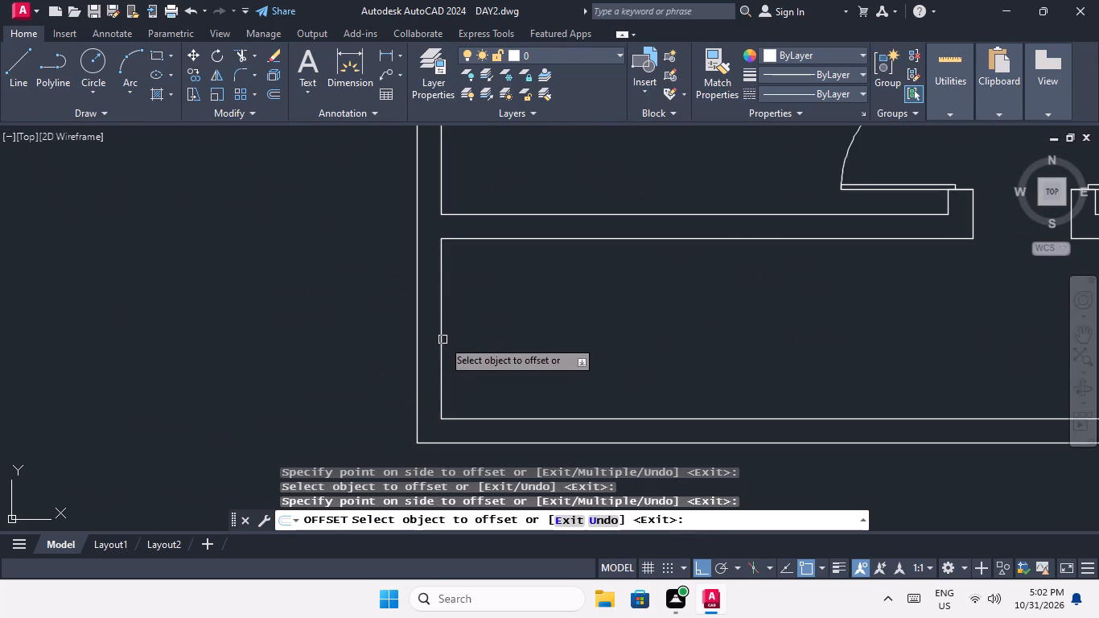
drag(442, 340, 463, 338)
click(578, 318)
Offset the same passage end-wall line 5'6" toward the stairs in the fifth and sixth plans.
scroll(570, 314, down, 4)
middle_drag(647, 398, 373, 402)
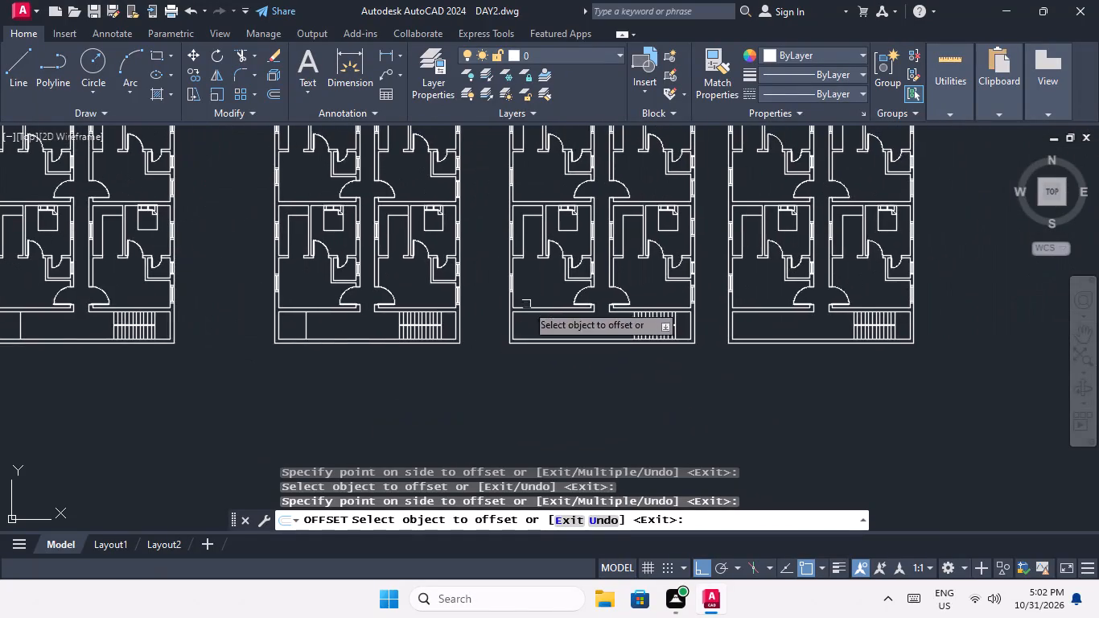
scroll(537, 303, up, 4)
drag(419, 364, 438, 362)
click(515, 348)
scroll(522, 322, down, 3)
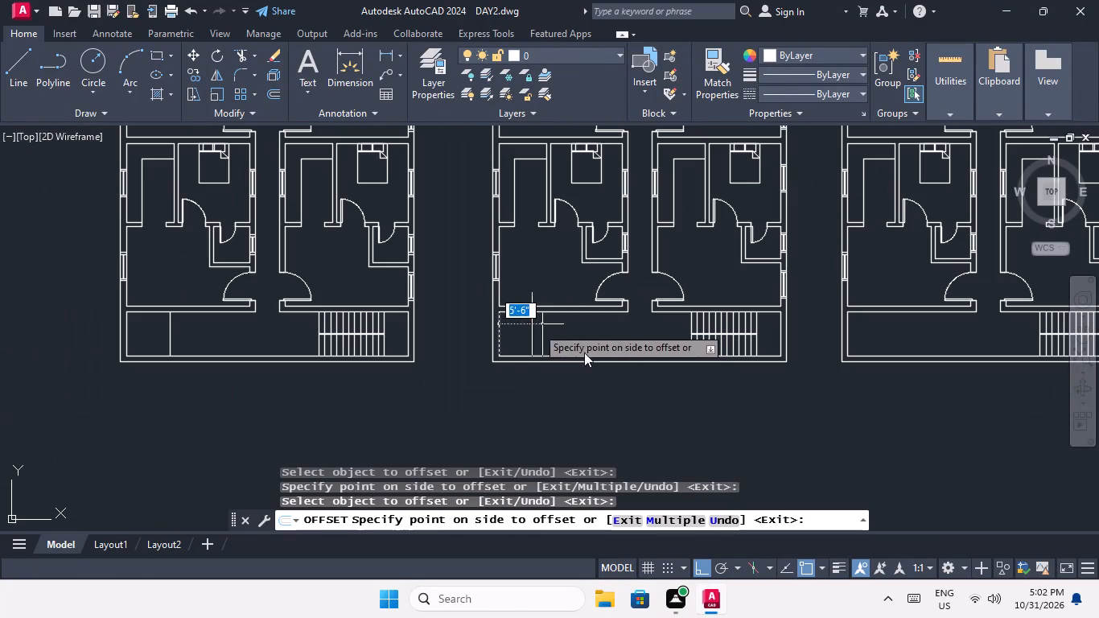
click(566, 341)
scroll(566, 339, down, 3)
middle_drag(614, 366, 497, 389)
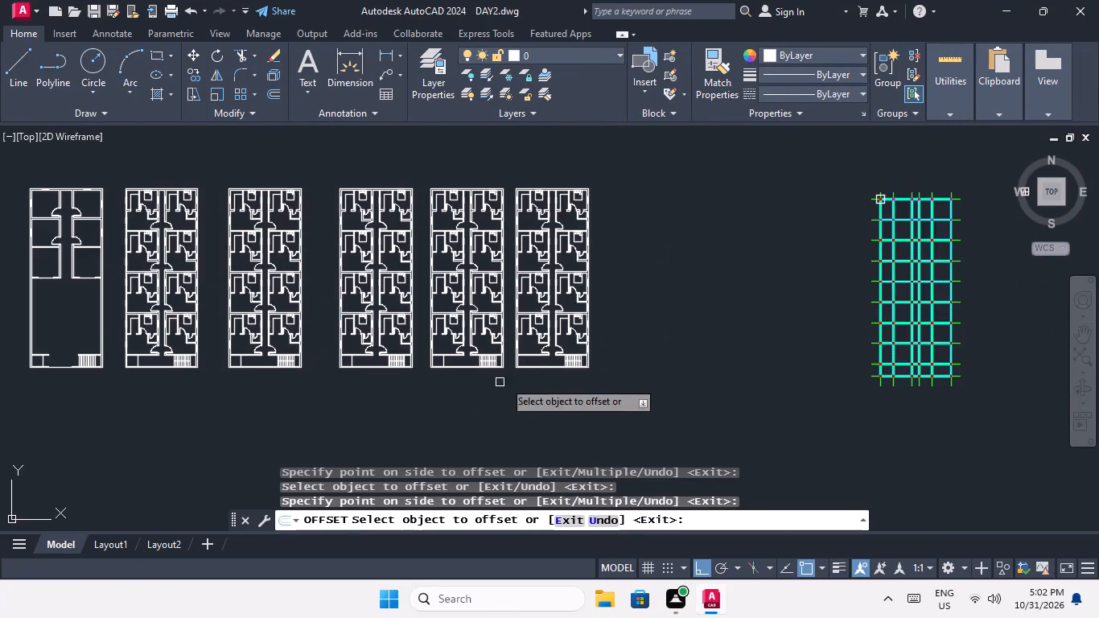
scroll(521, 362, up, 5)
drag(488, 368, 503, 367)
click(559, 359)
scroll(562, 355, down, 2)
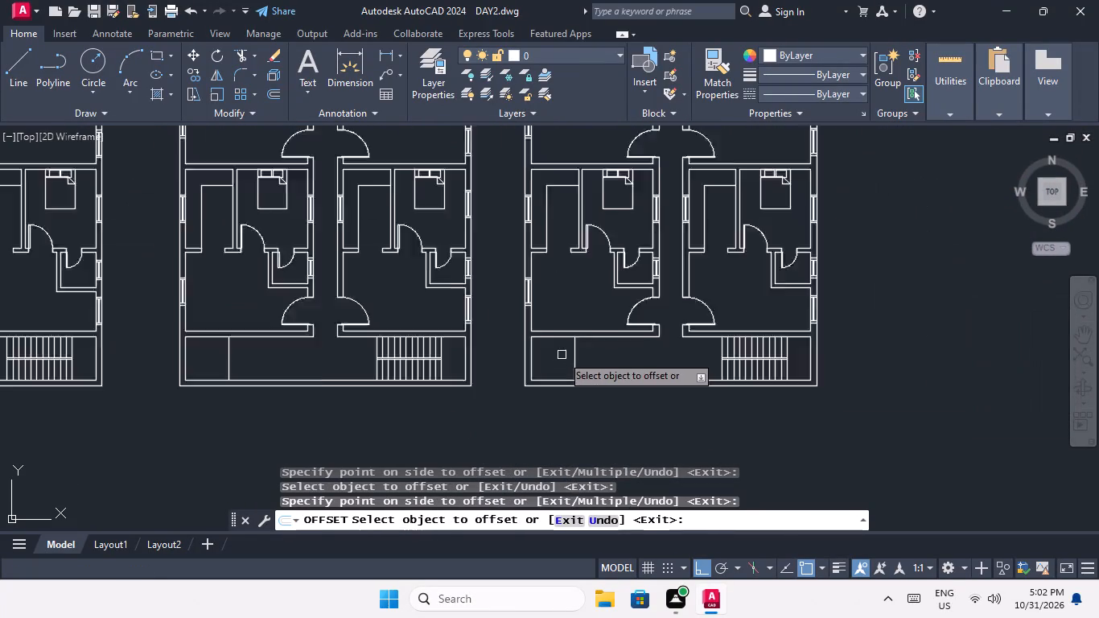
scroll(562, 355, down, 1)
middle_click(550, 402)
key(Escape)
key(Escape)
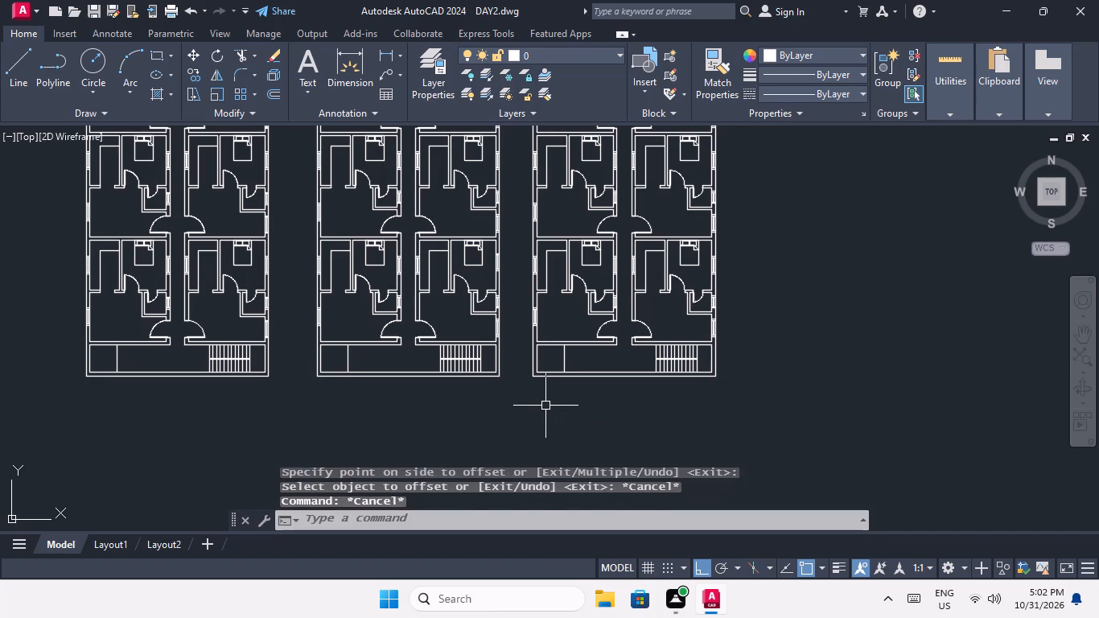
key(Escape)
Offset the new passage dividing line 6" toward the staircase in the sixth and fifth plans.
key(o)
key(Return)
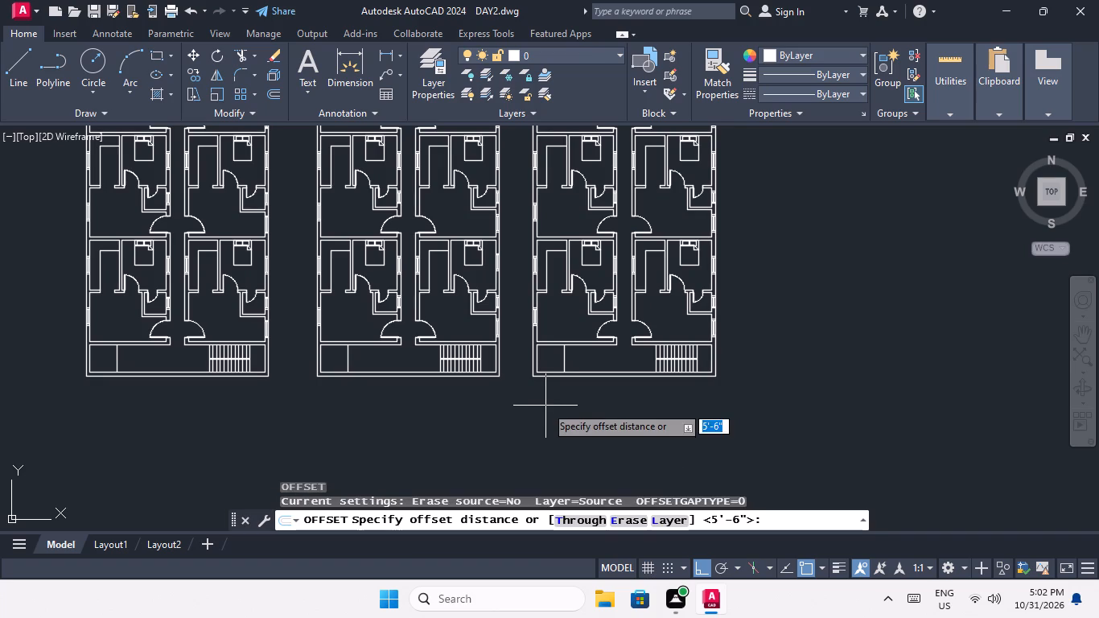
text(6")
key(Return)
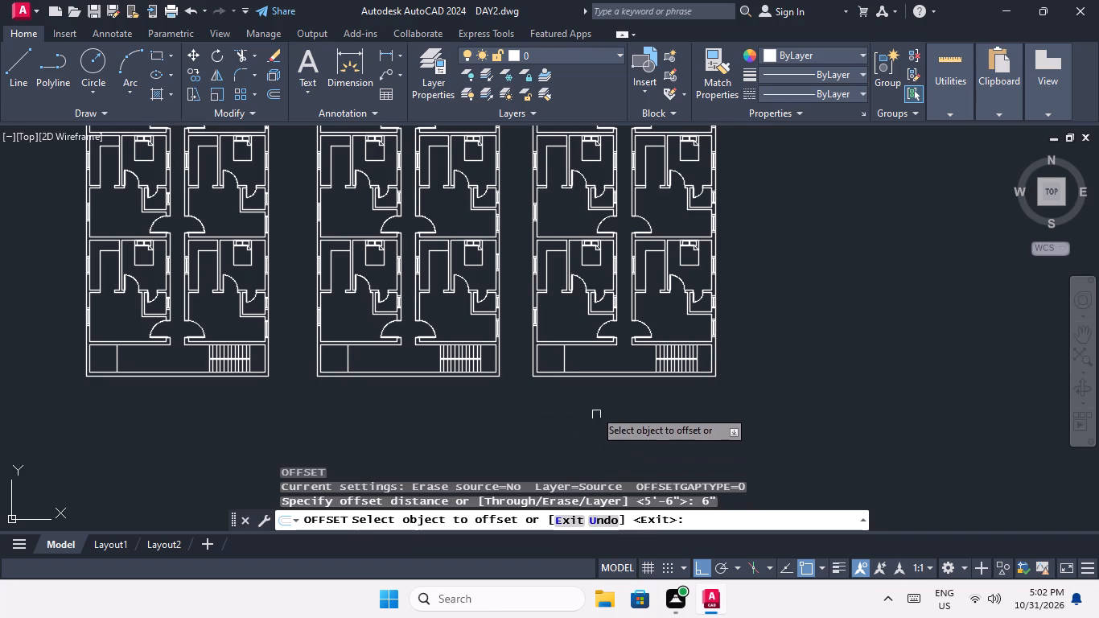
scroll(561, 364, up, 3)
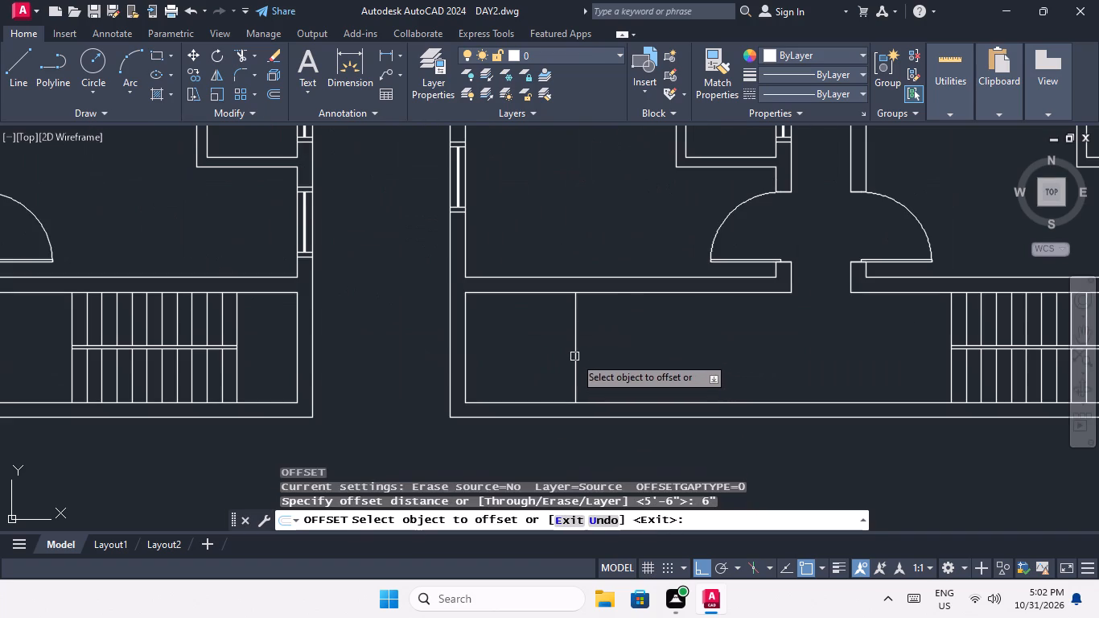
drag(574, 356, 591, 356)
click(630, 348)
scroll(630, 345, down, 3)
middle_drag(612, 387, 704, 379)
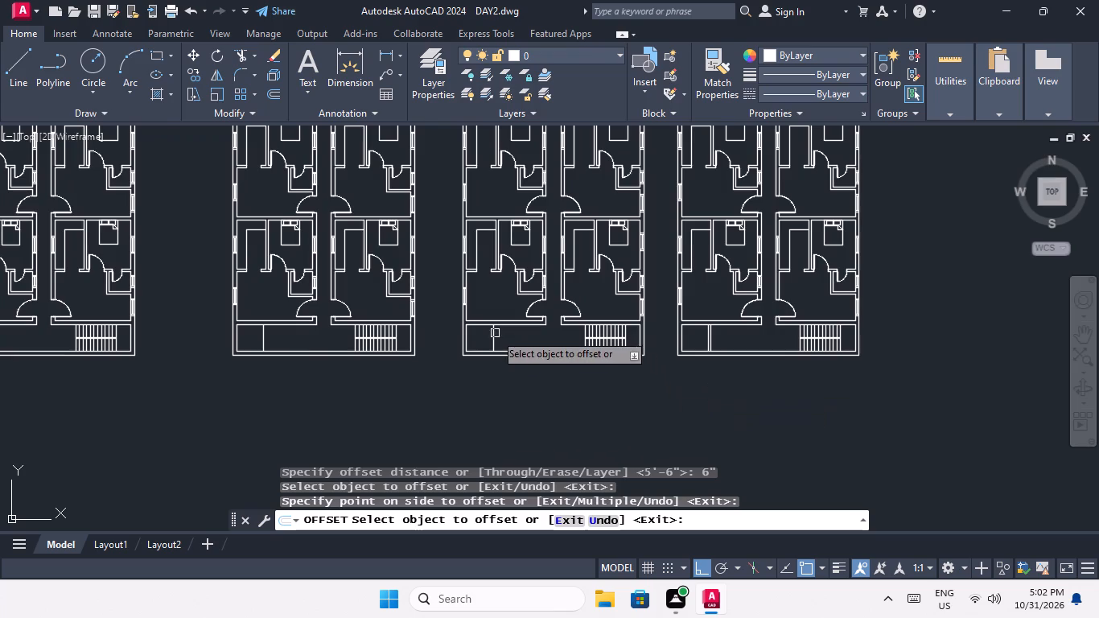
scroll(493, 332, up, 2)
drag(491, 351, 511, 351)
click(545, 348)
scroll(545, 344, down, 2)
middle_drag(499, 378, 565, 378)
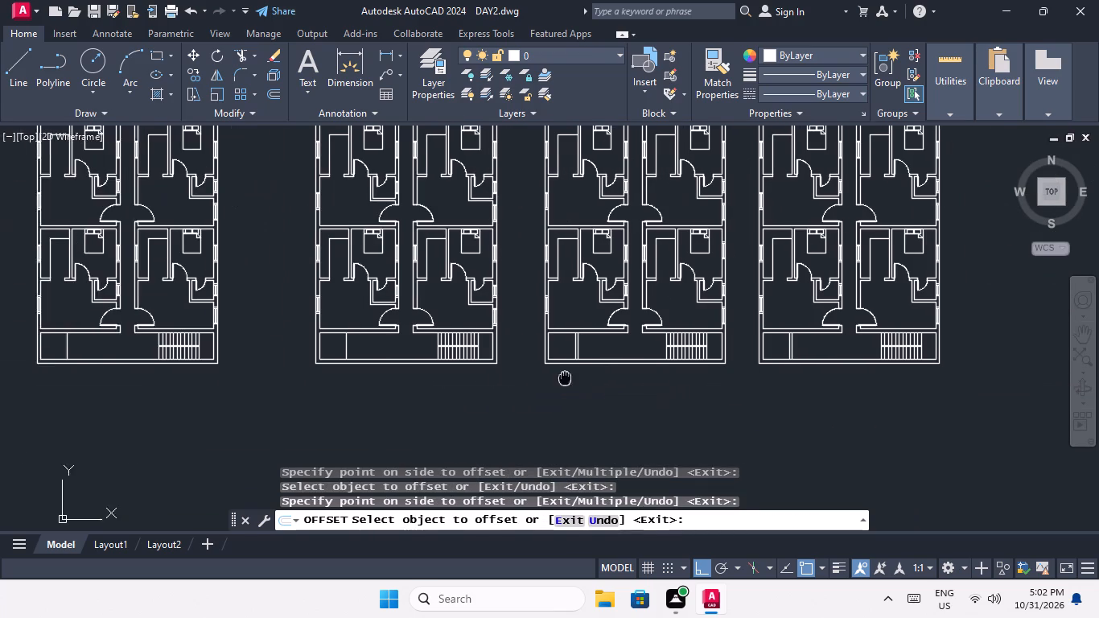
Offset the passage dividing line 6" toward the staircase in the fourth and third plans.
middle_drag(565, 378, 615, 378)
scroll(416, 349, up, 3)
drag(393, 350, 401, 350)
click(436, 350)
scroll(437, 350, down, 3)
middle_drag(399, 382, 527, 384)
scroll(277, 348, up, 3)
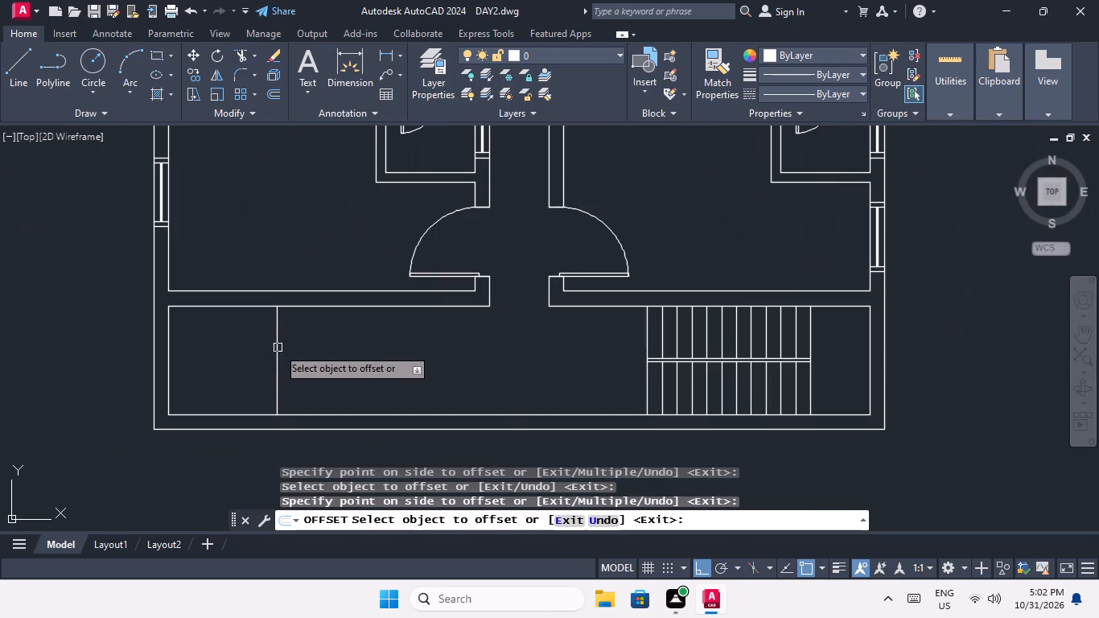
drag(277, 354, 287, 356)
click(334, 357)
Offset the passage dividing line 6" toward the staircase in the second and first plans.
scroll(335, 357, down, 3)
middle_drag(305, 402, 495, 413)
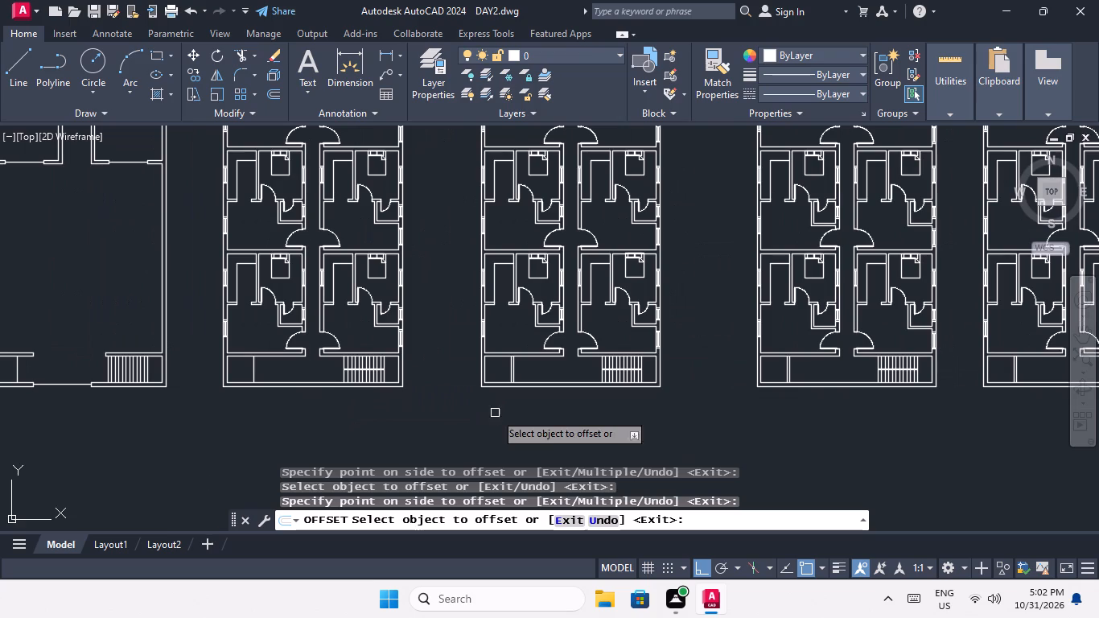
scroll(253, 365, up, 3)
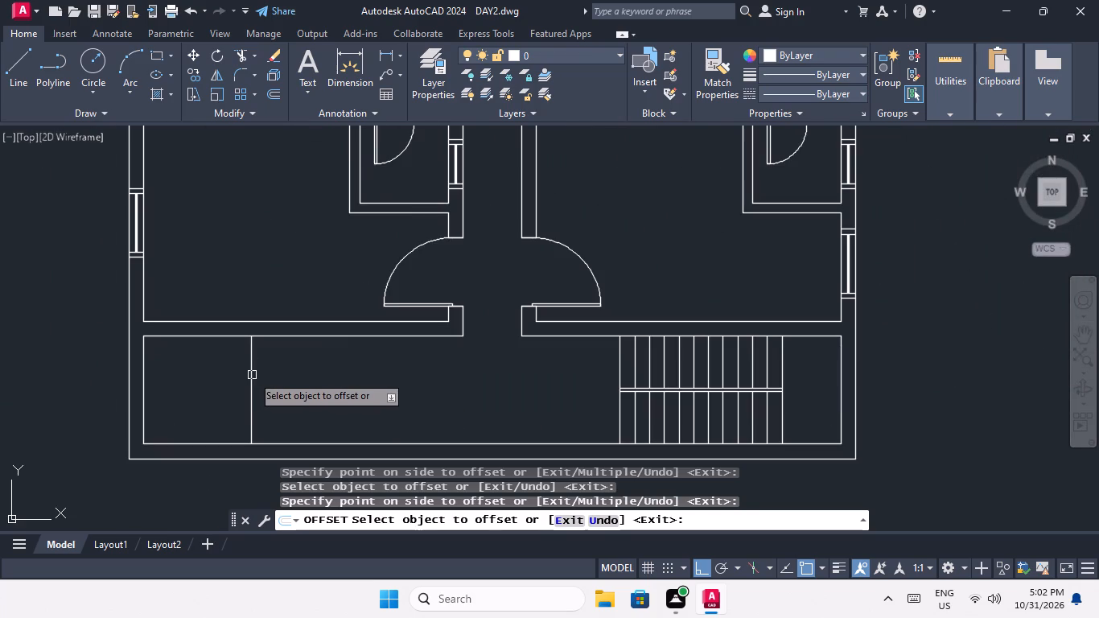
drag(253, 376, 266, 377)
click(319, 375)
scroll(318, 360, down, 2)
middle_drag(322, 381, 332, 342)
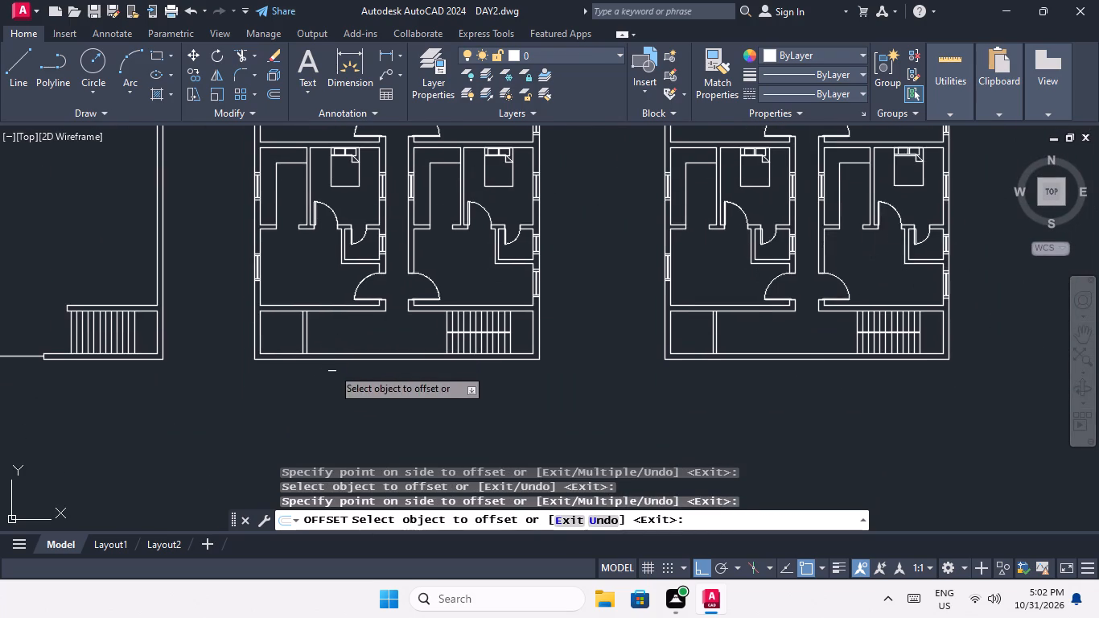
scroll(337, 369, down, 1)
middle_drag(340, 371, 346, 393)
scroll(89, 364, up, 4)
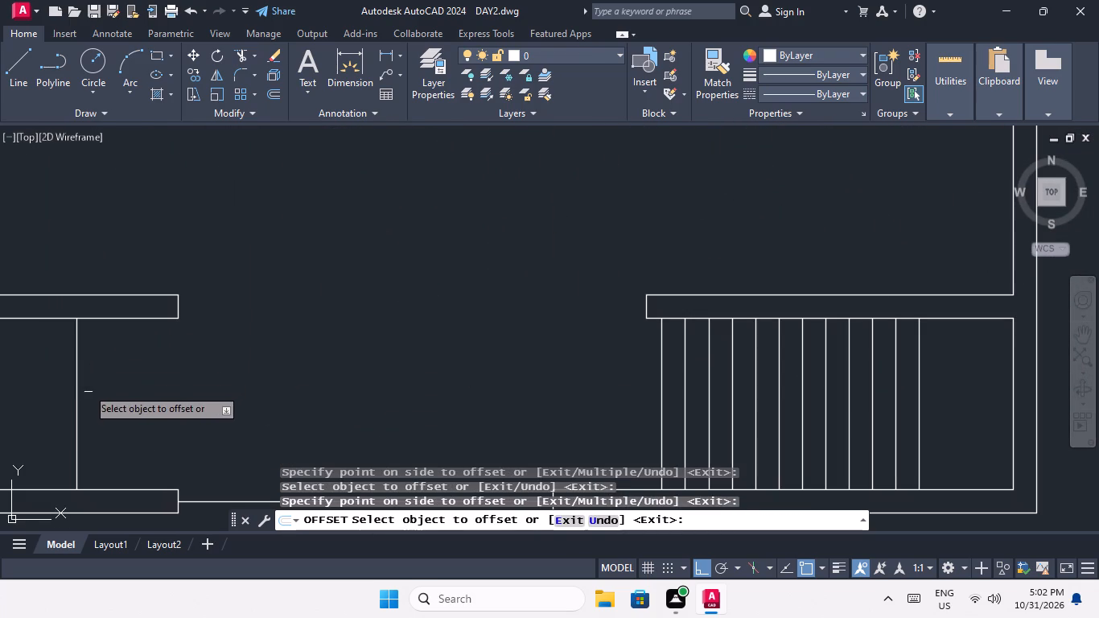
drag(76, 393, 122, 398)
click(146, 398)
scroll(147, 398, down, 3)
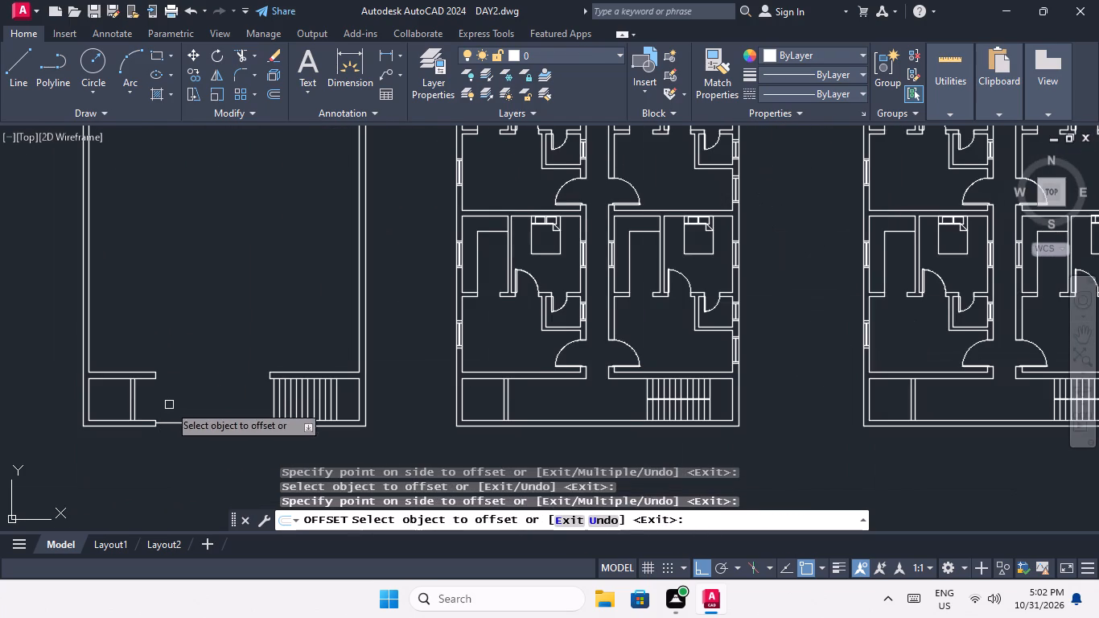
middle_drag(169, 405, 191, 410)
key(Escape)
key(Escape)
key(Escape)
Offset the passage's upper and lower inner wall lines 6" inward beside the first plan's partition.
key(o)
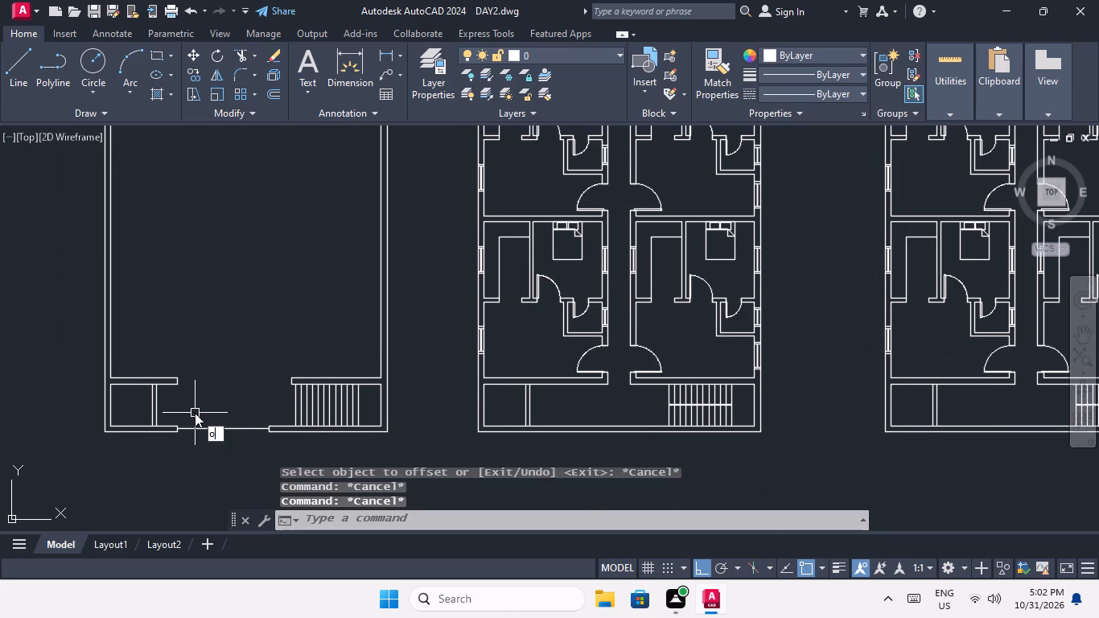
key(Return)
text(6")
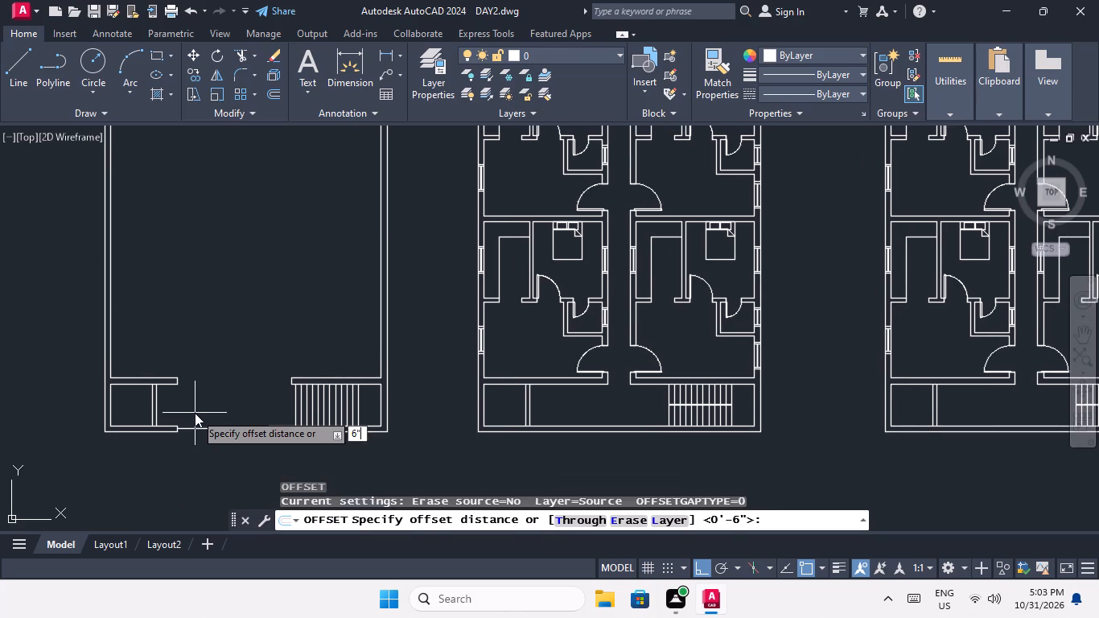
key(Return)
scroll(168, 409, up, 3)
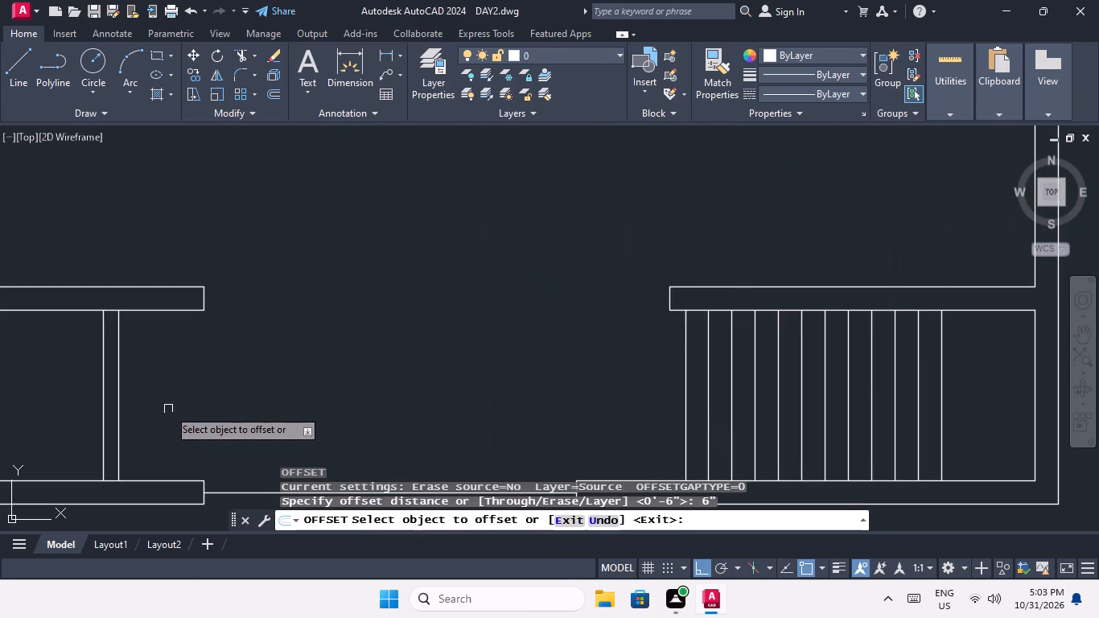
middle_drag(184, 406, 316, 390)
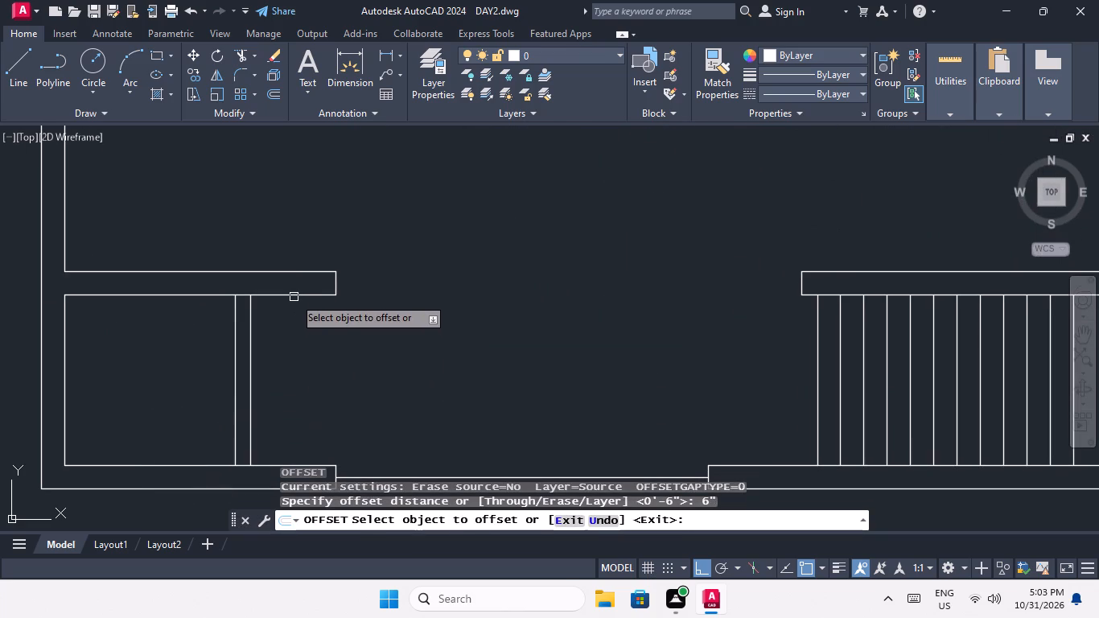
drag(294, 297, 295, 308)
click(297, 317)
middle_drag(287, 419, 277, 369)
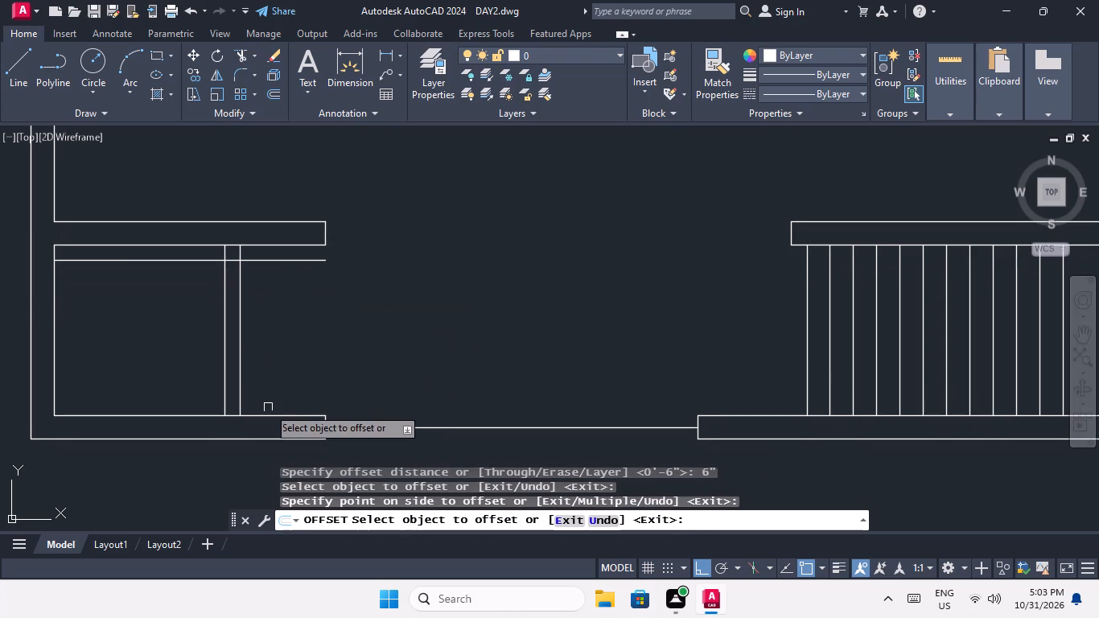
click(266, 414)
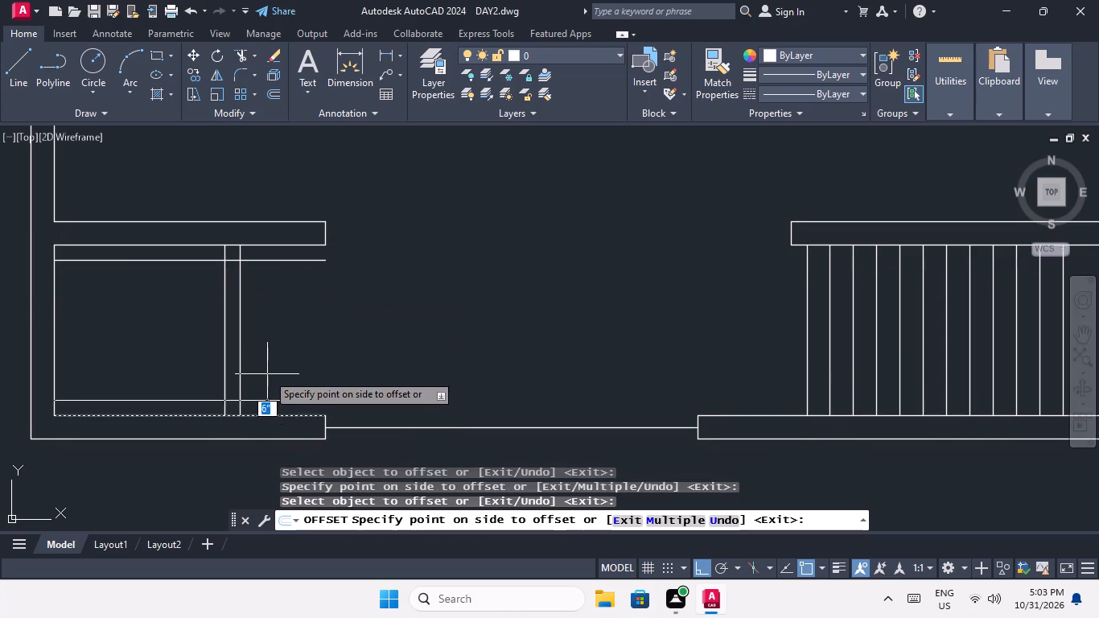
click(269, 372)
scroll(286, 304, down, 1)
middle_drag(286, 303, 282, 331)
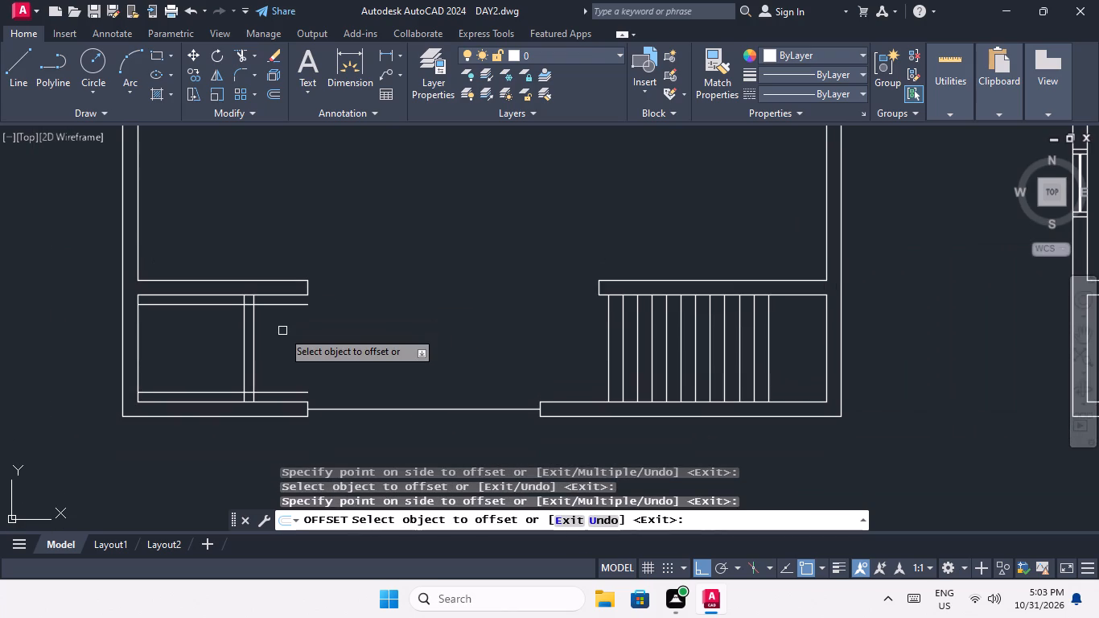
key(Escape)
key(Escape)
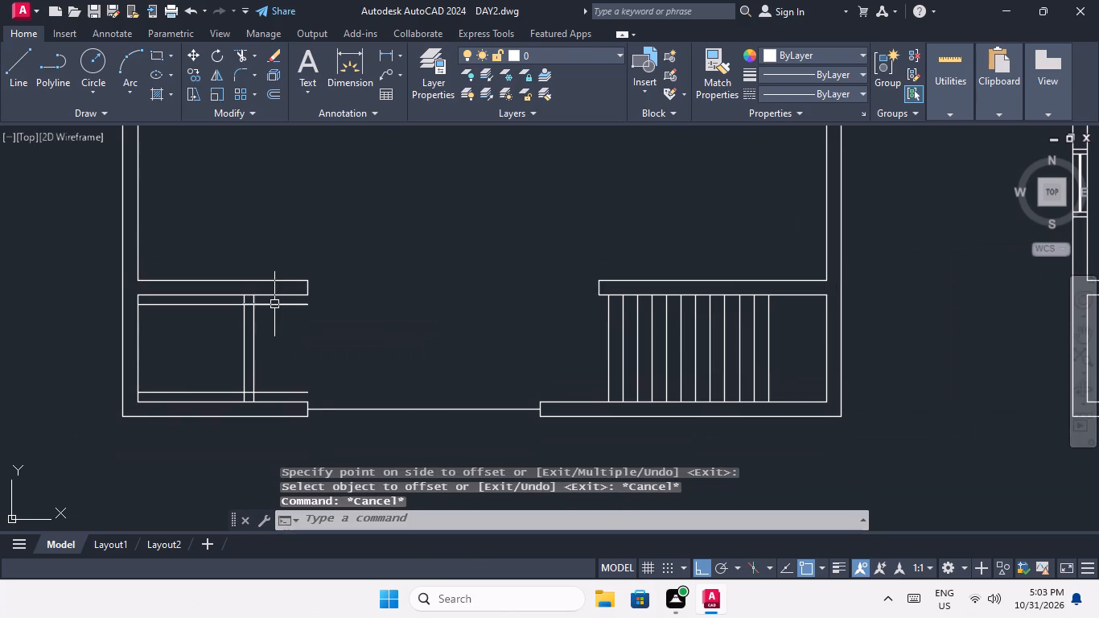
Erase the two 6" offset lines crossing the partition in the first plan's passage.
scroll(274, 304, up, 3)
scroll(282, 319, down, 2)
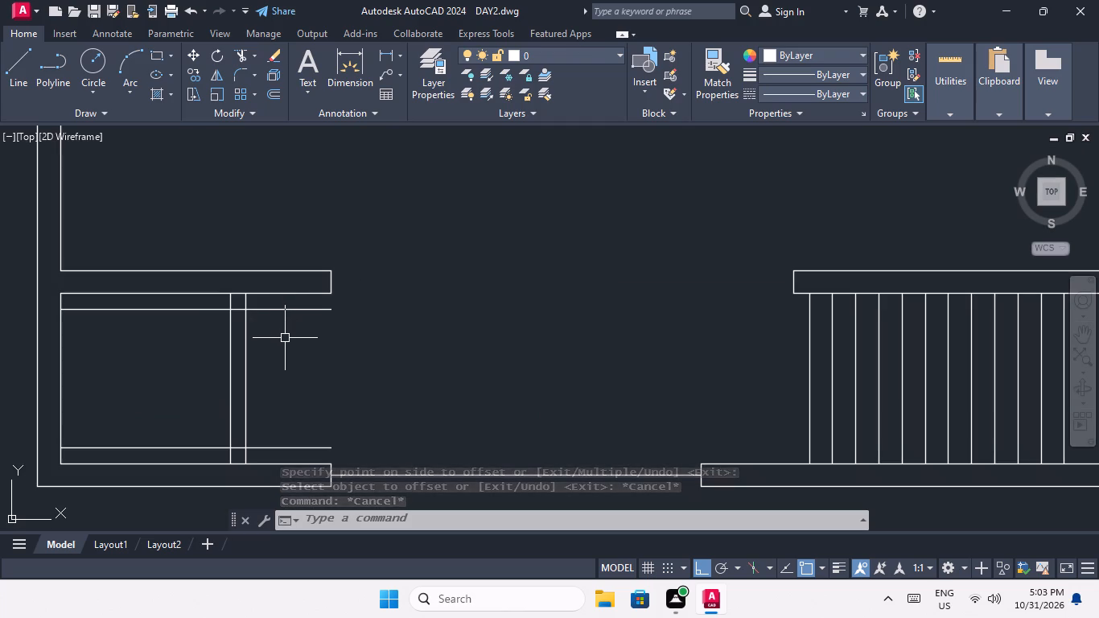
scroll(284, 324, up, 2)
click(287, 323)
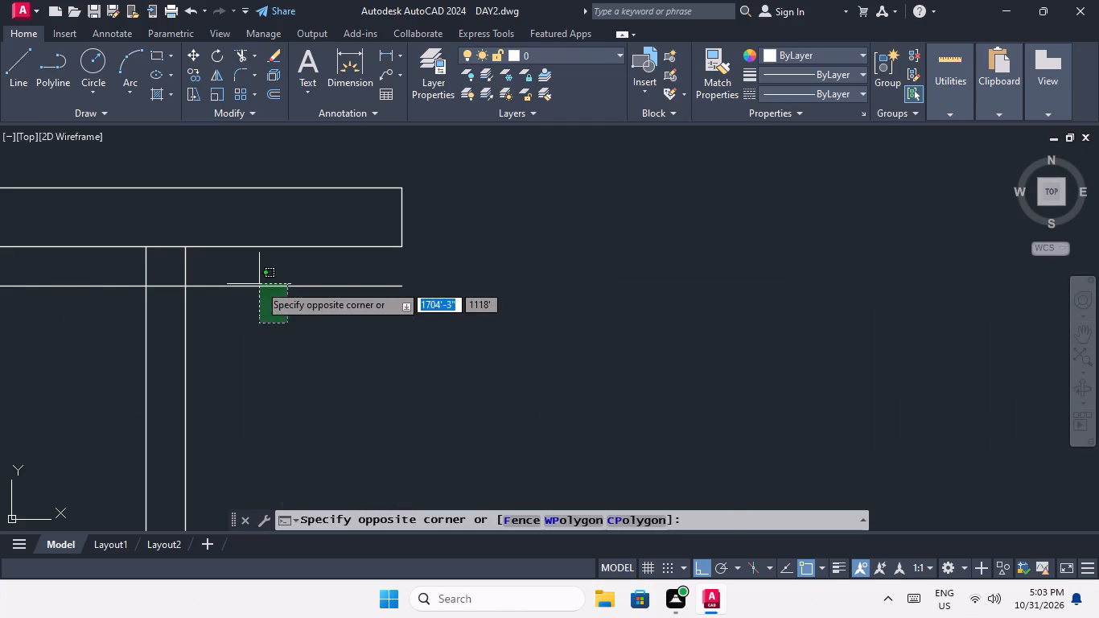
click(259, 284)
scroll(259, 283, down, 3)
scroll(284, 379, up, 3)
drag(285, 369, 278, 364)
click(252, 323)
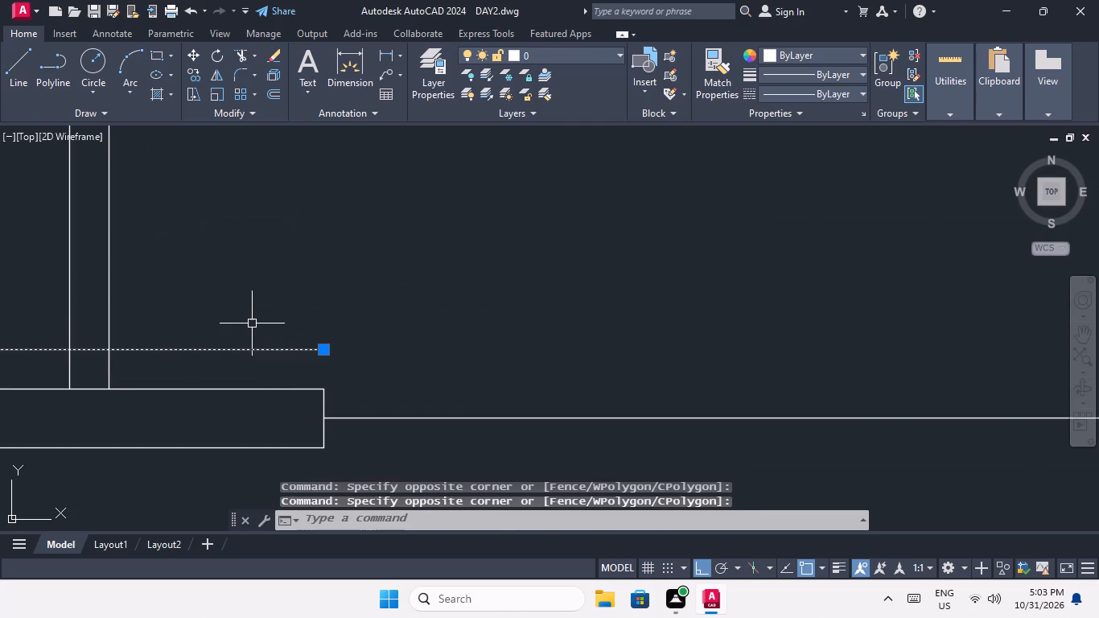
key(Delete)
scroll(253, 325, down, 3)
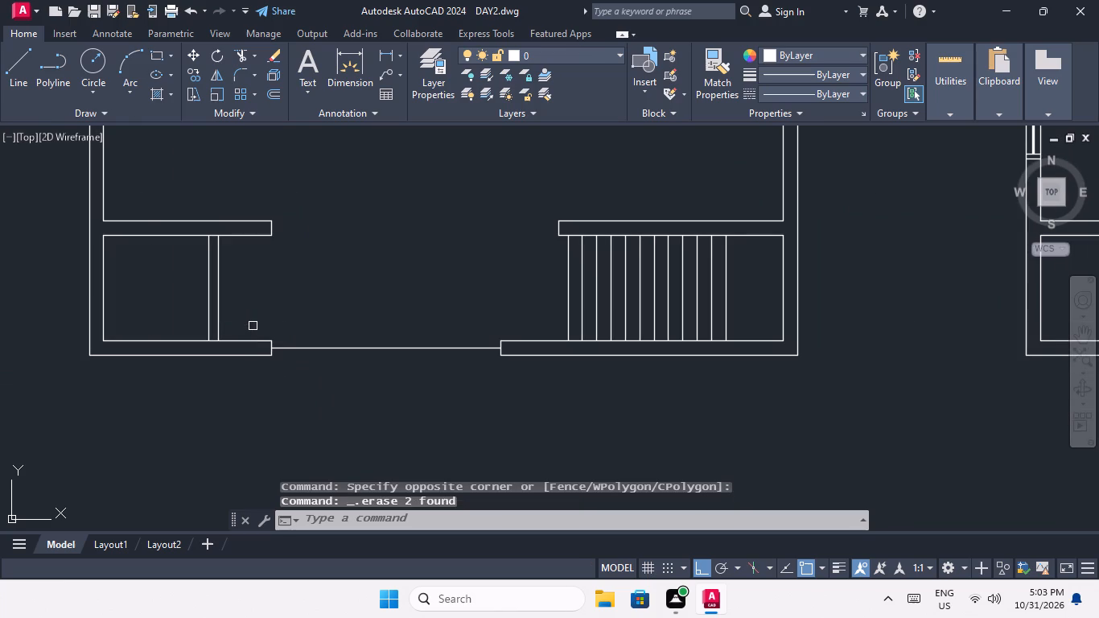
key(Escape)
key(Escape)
Offset the upper and lower inner wall lines at the first plan's partition 1' into the passage.
key(o)
key(Return)
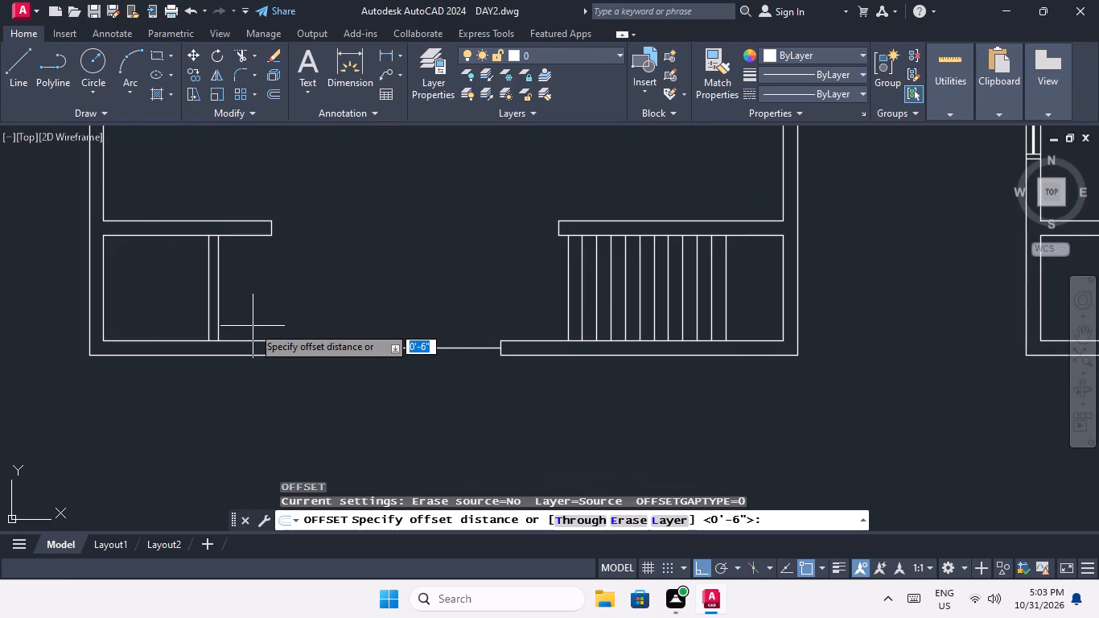
key(1)
key(apostrophe)
key(Return)
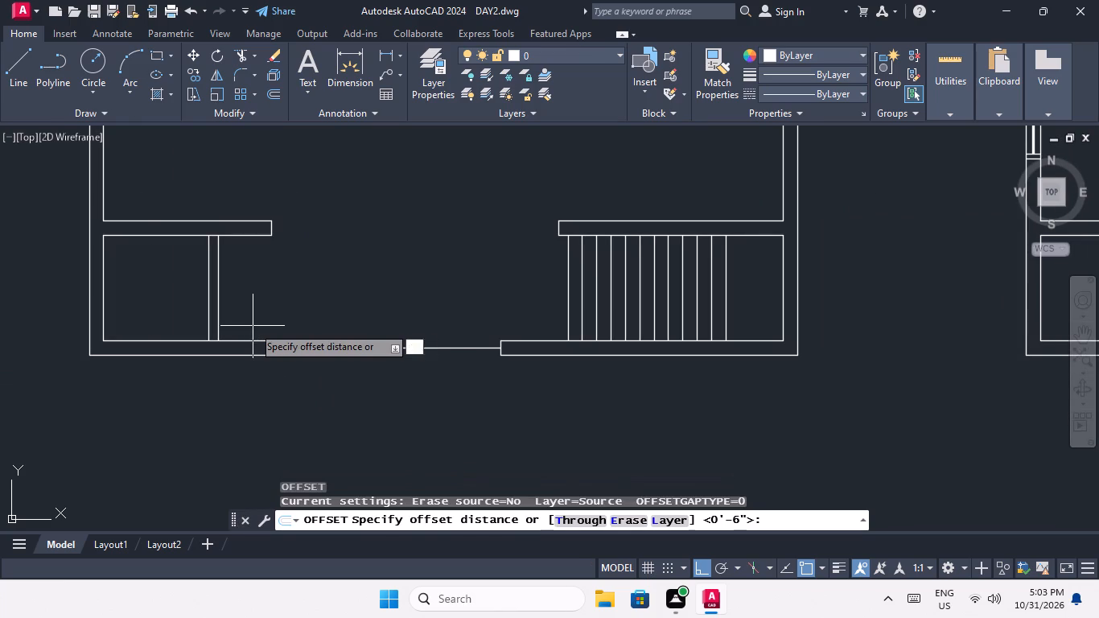
scroll(227, 241, up, 1)
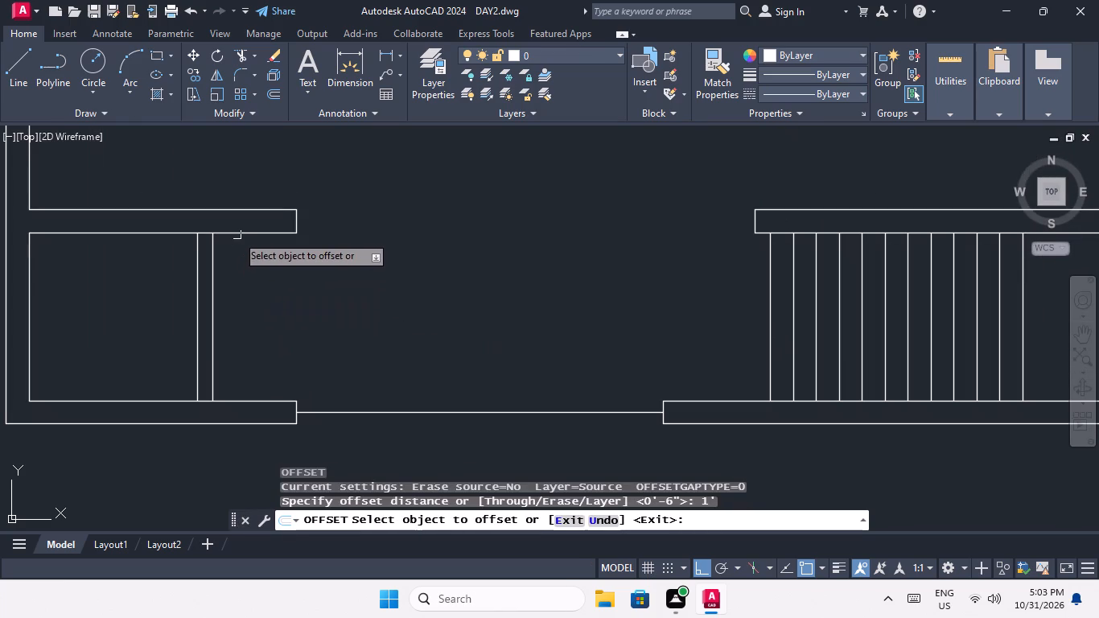
click(237, 233)
click(240, 251)
click(246, 405)
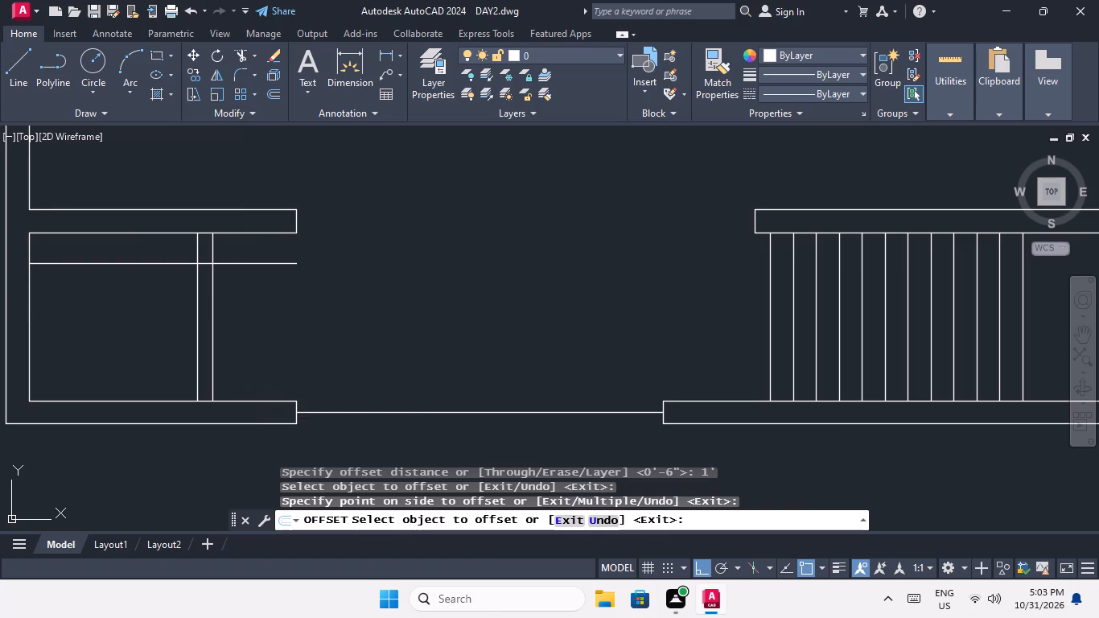
click(245, 379)
Offset the passage's upper and lower inner wall lines 1' inward in the second plan.
middle_drag(283, 315, 47, 325)
scroll(67, 305, down, 3)
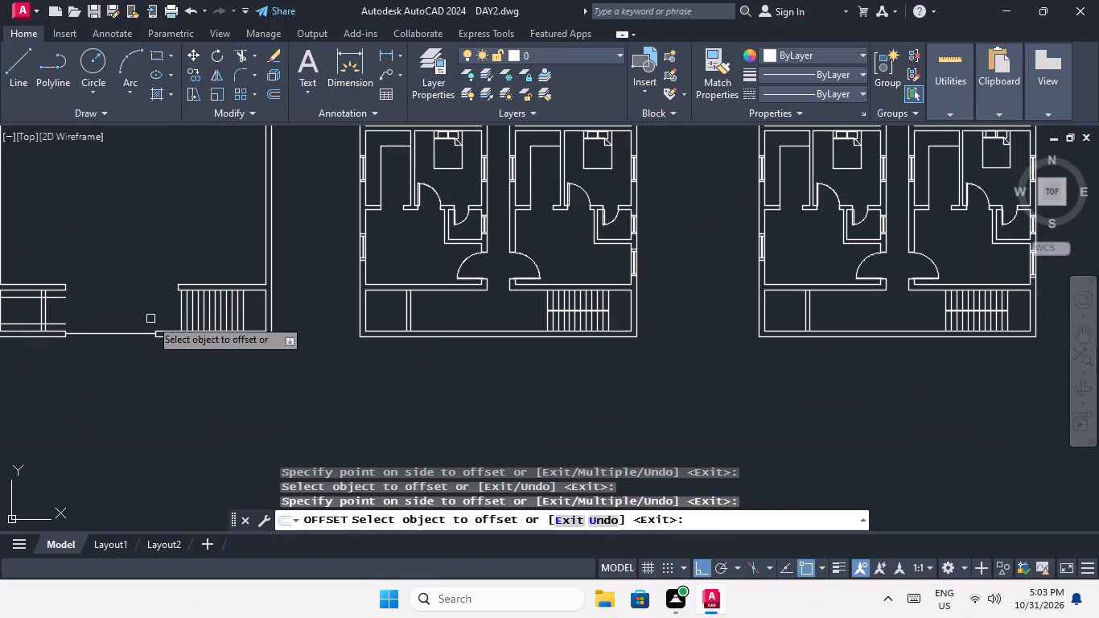
scroll(460, 295, up, 3)
drag(390, 278, 392, 290)
click(396, 314)
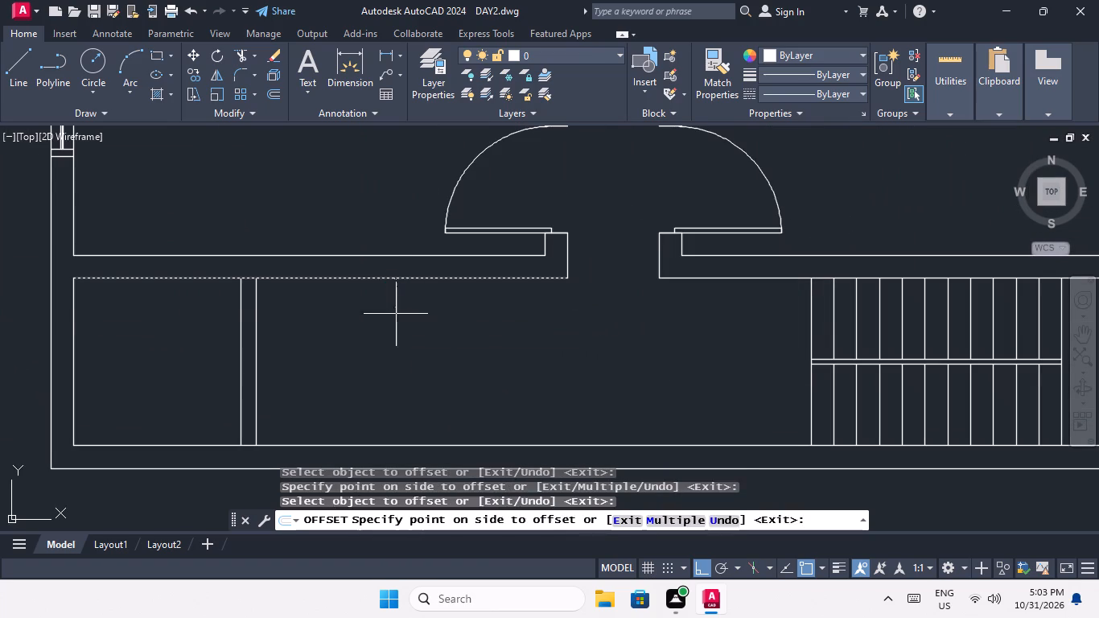
scroll(396, 304, down, 2)
scroll(386, 356, up, 1)
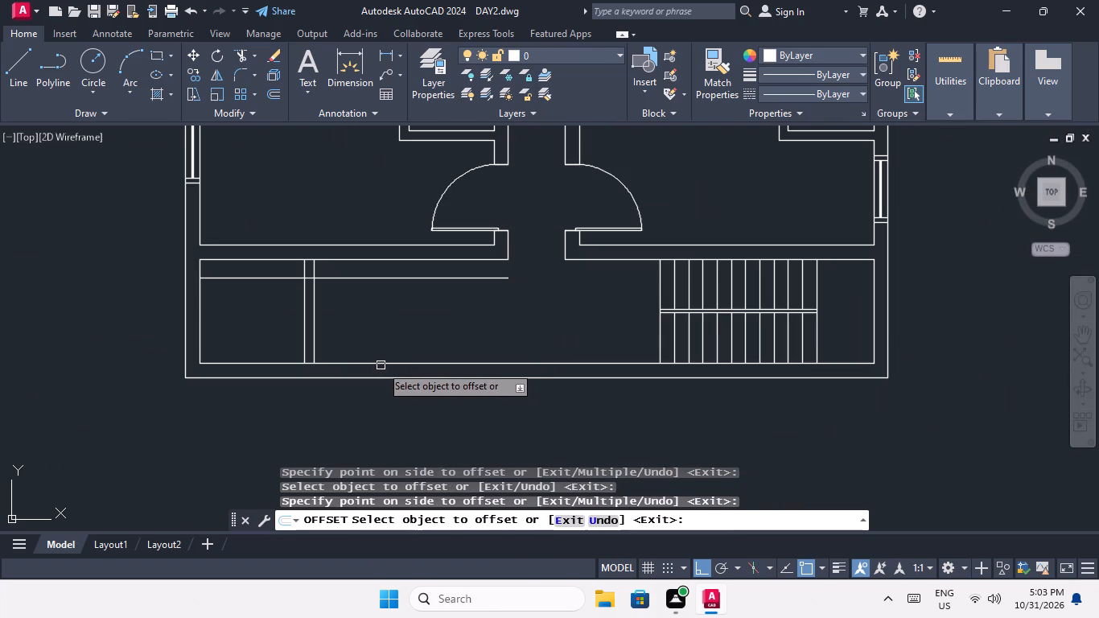
click(381, 365)
click(381, 317)
Offset the passage's lower and upper inner wall lines 1' inward in the third plan.
scroll(385, 306, down, 2)
middle_drag(488, 347, 123, 360)
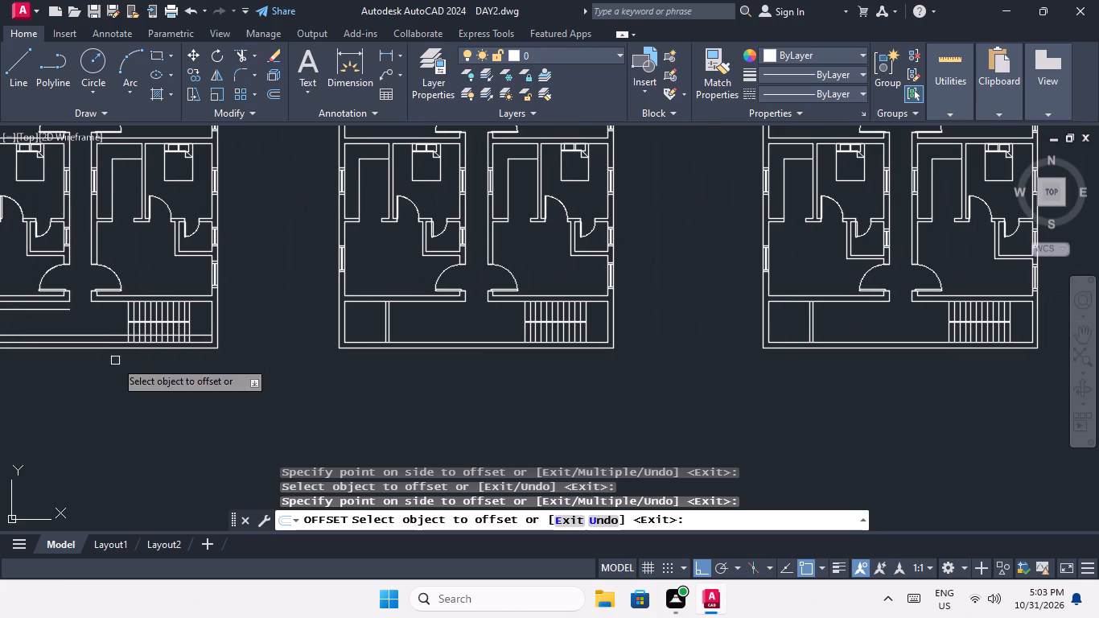
scroll(406, 354, up, 3)
drag(408, 315, 408, 305)
click(402, 264)
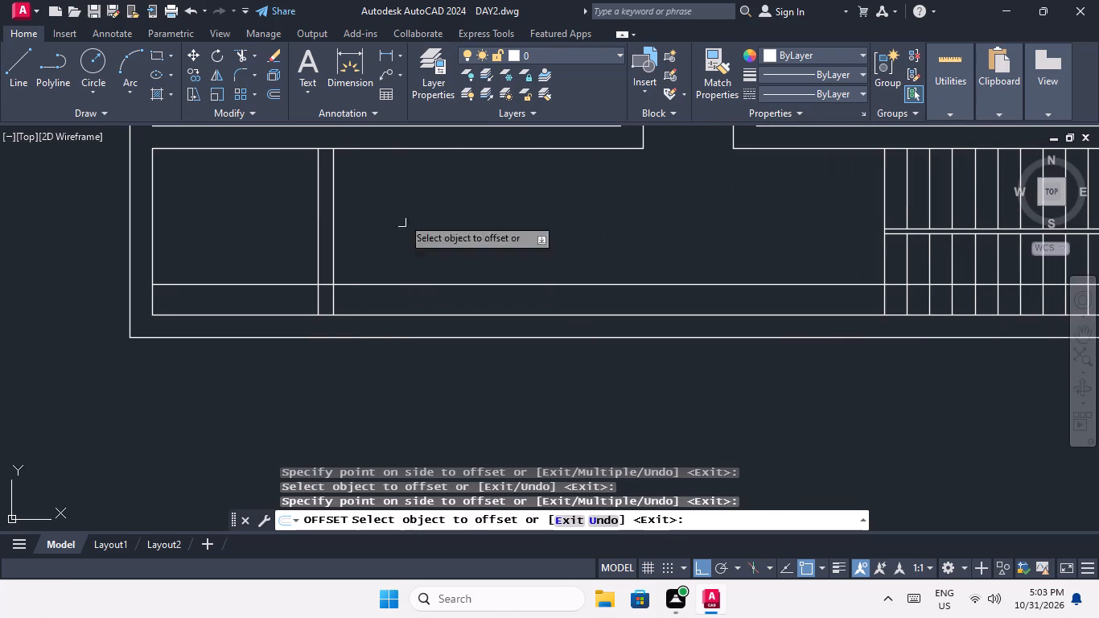
drag(409, 147, 410, 162)
click(416, 192)
Offset the passage's upper and lower inner wall lines 1' inward in the fourth plan.
scroll(416, 189, down, 3)
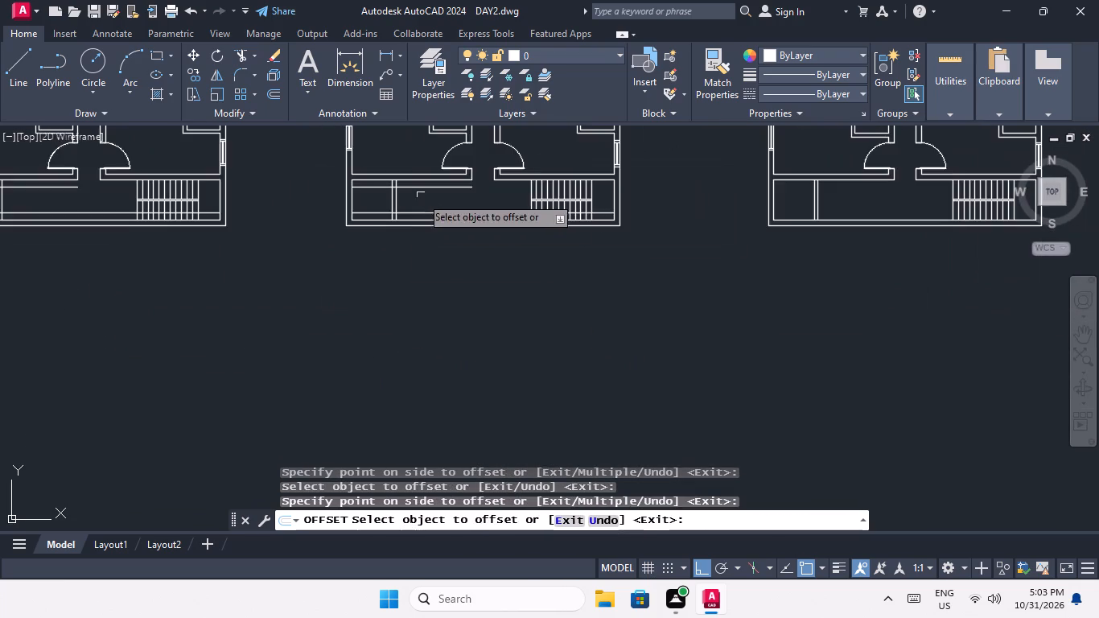
middle_drag(462, 249, 0, 338)
scroll(373, 289, up, 3)
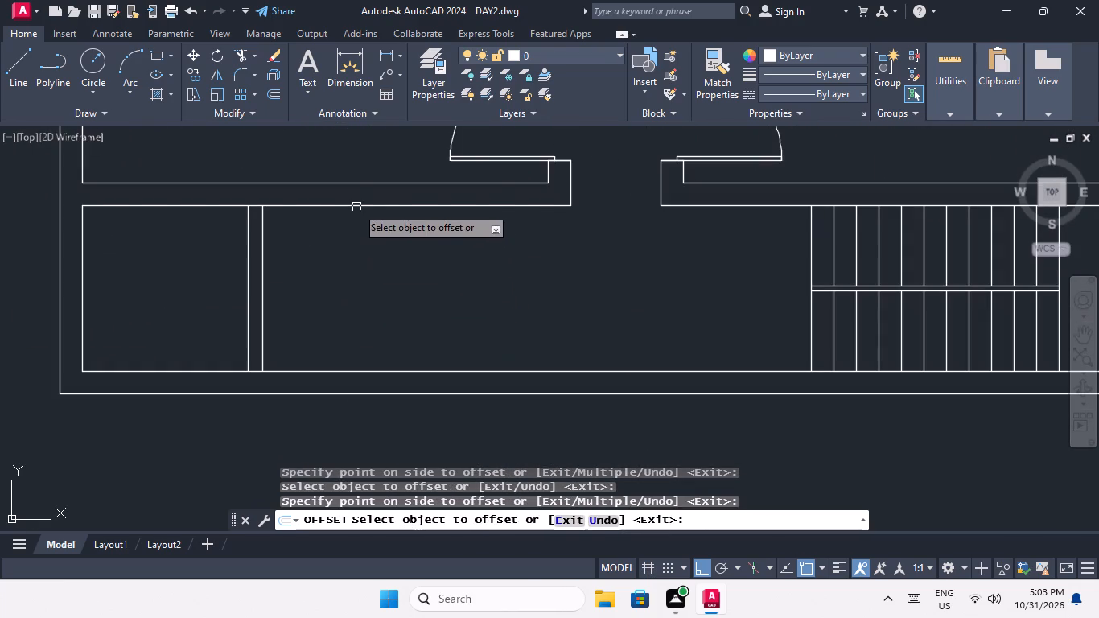
drag(356, 204, 359, 212)
click(371, 252)
click(386, 372)
click(391, 328)
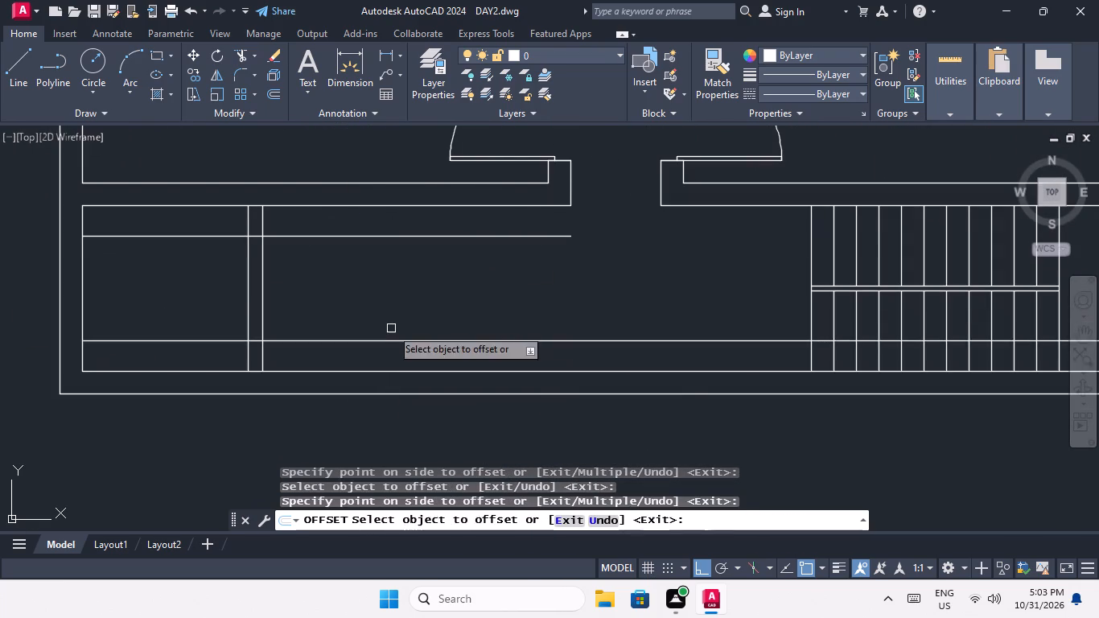
Offset the passage's upper and lower inner wall lines 1' inward in the fifth plan.
scroll(391, 328, down, 3)
middle_drag(484, 385, 200, 394)
scroll(480, 322, up, 3)
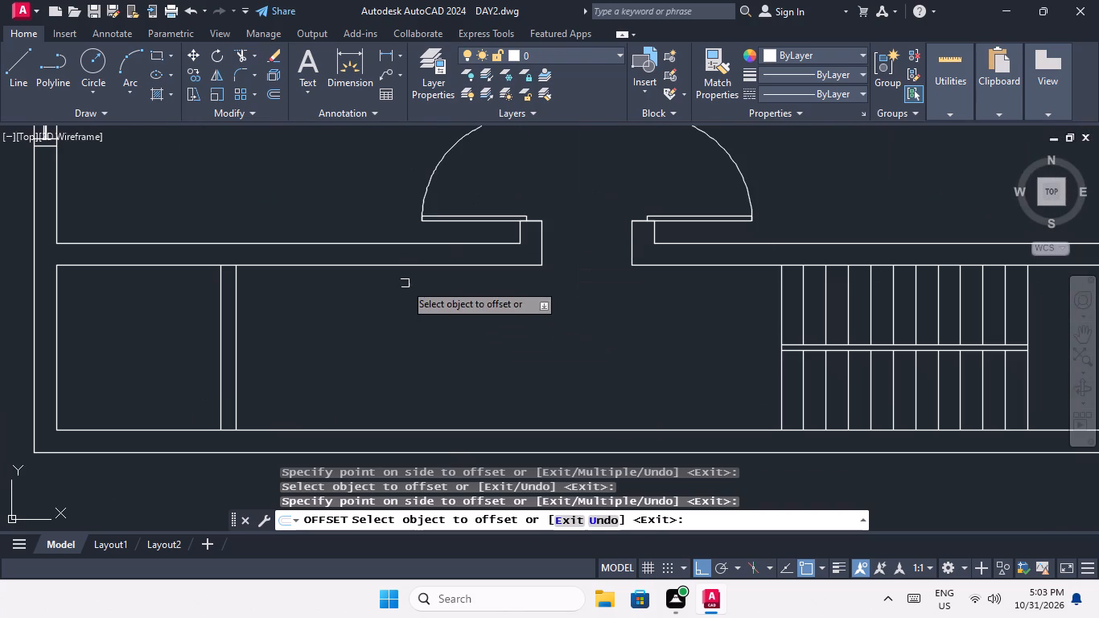
click(397, 266)
click(410, 315)
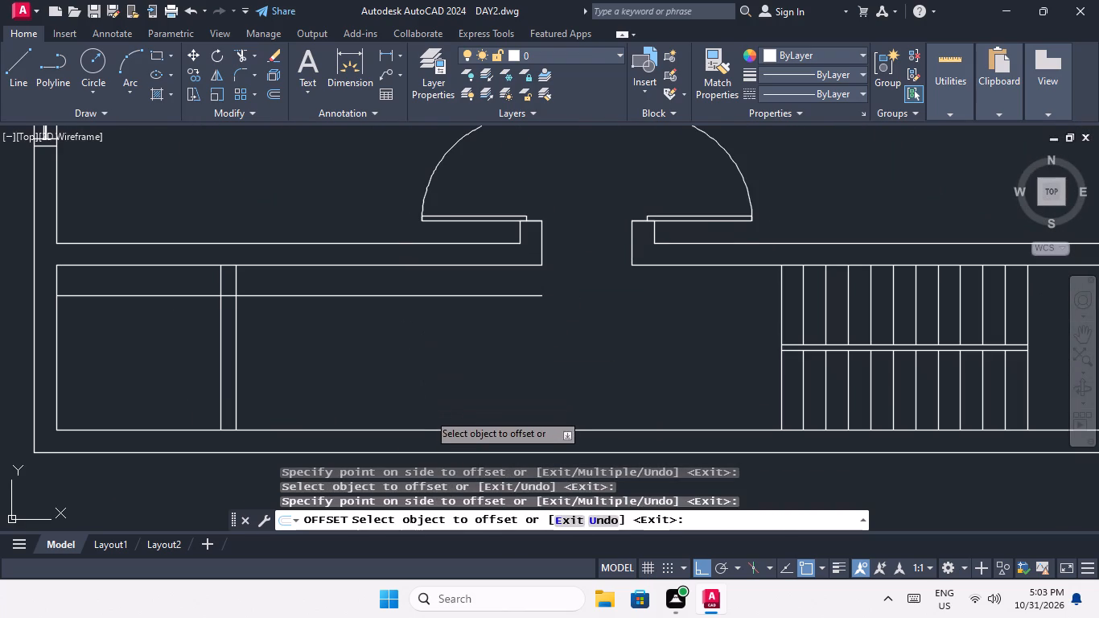
drag(425, 427, 420, 413)
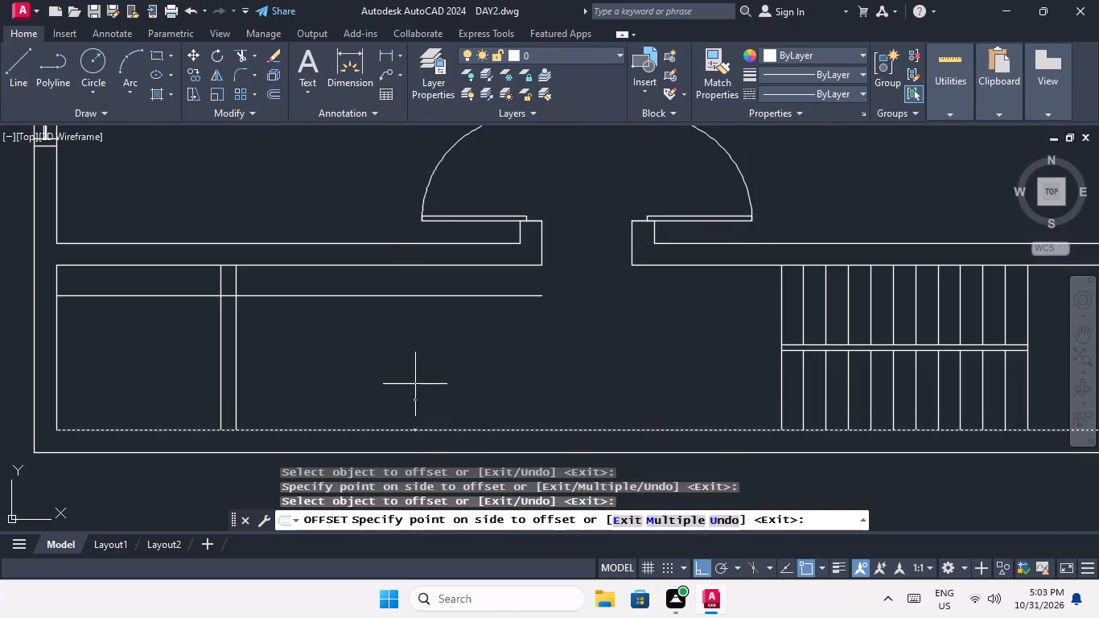
click(415, 384)
Offset the passage's upper and lower inner wall lines 1' inward in the sixth plan.
scroll(422, 365, down, 2)
middle_drag(516, 407, 204, 360)
scroll(589, 282, up, 3)
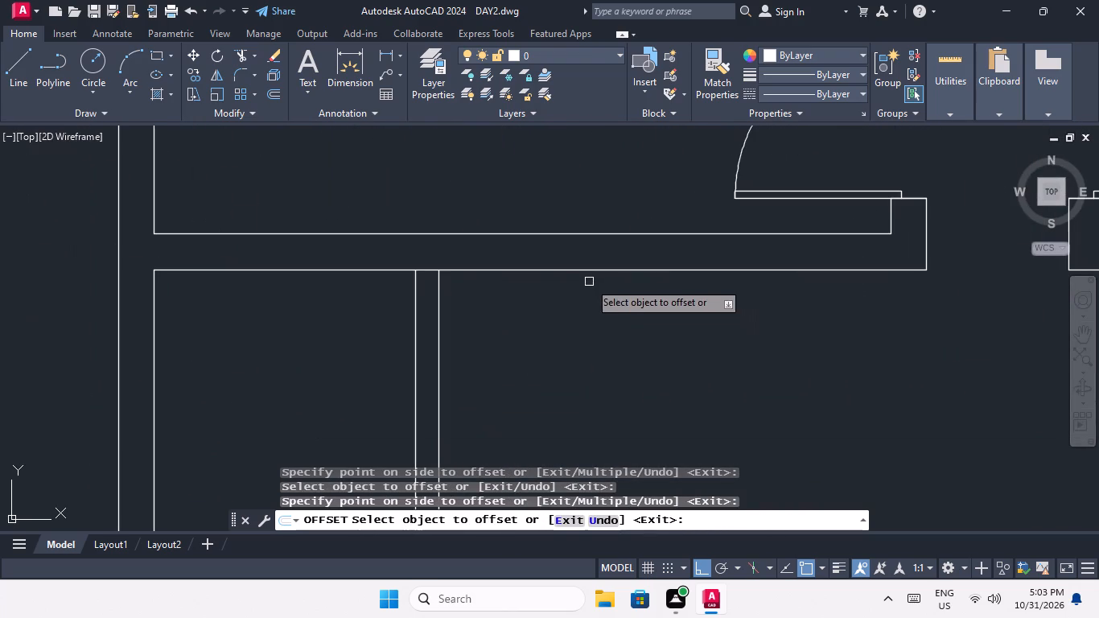
drag(587, 272, 595, 292)
click(607, 334)
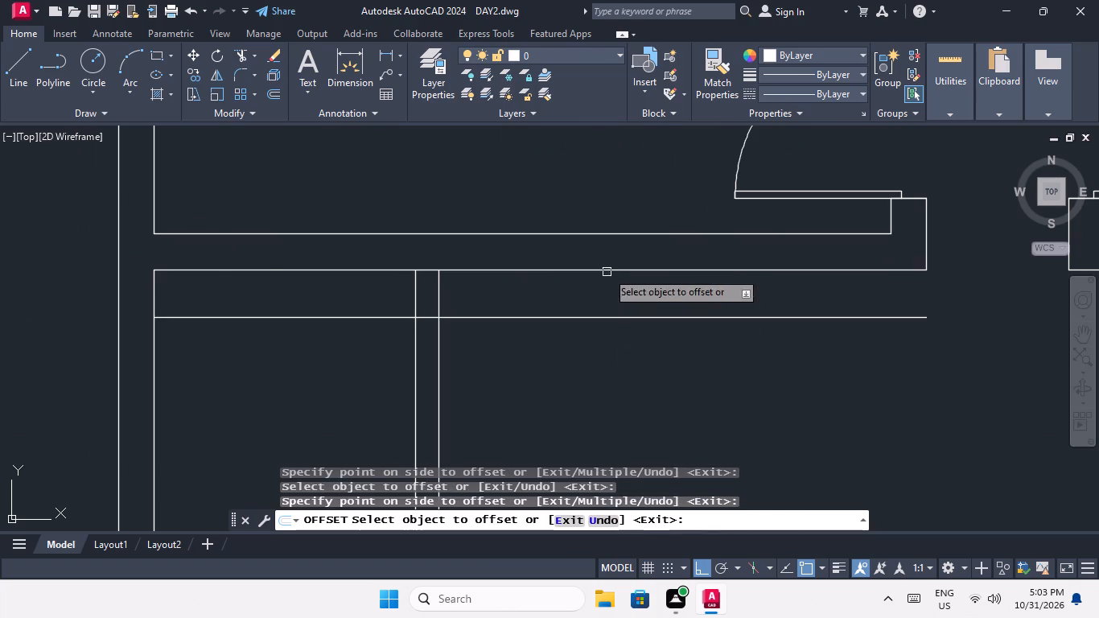
scroll(607, 270, down, 3)
middle_drag(663, 307, 530, 307)
scroll(508, 332, up, 2)
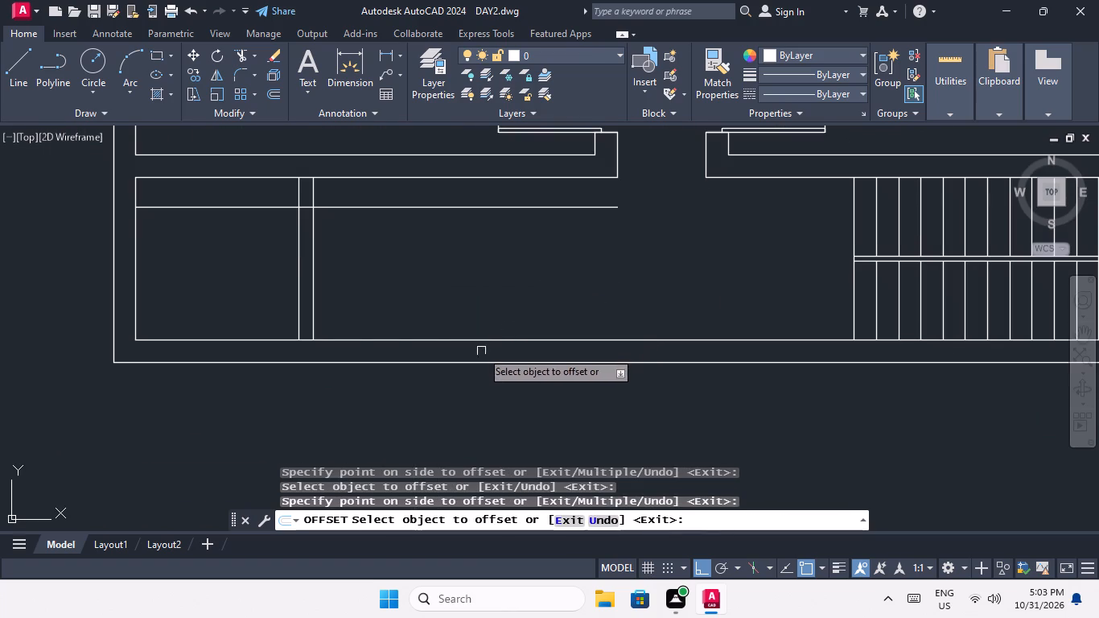
drag(481, 339, 483, 323)
click(490, 282)
scroll(490, 282, down, 2)
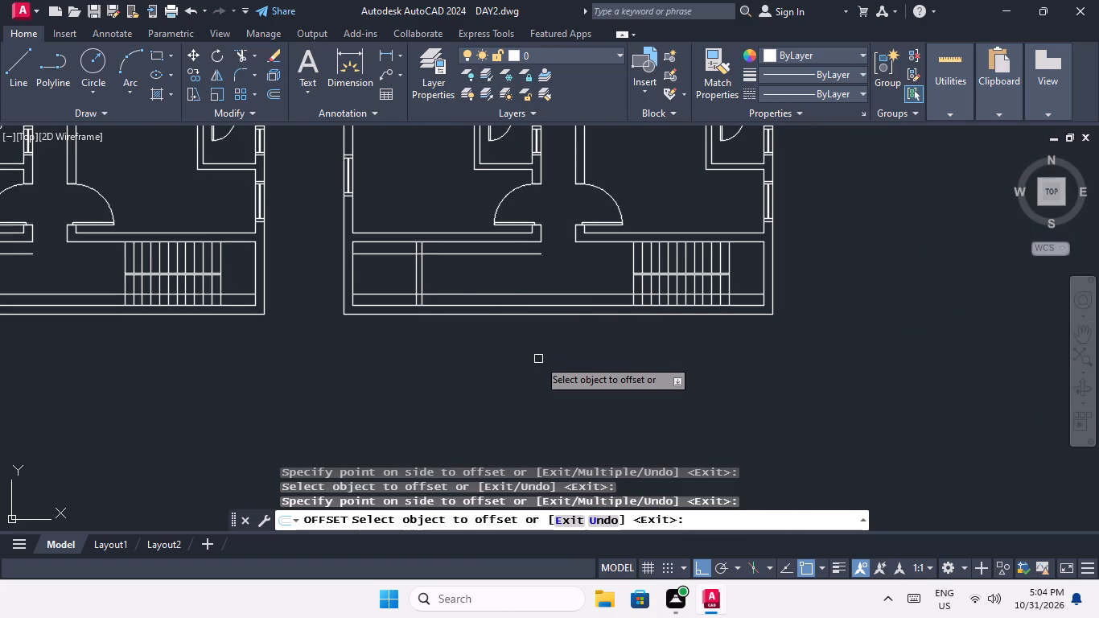
key(Escape)
key(Escape)
key(Escape)
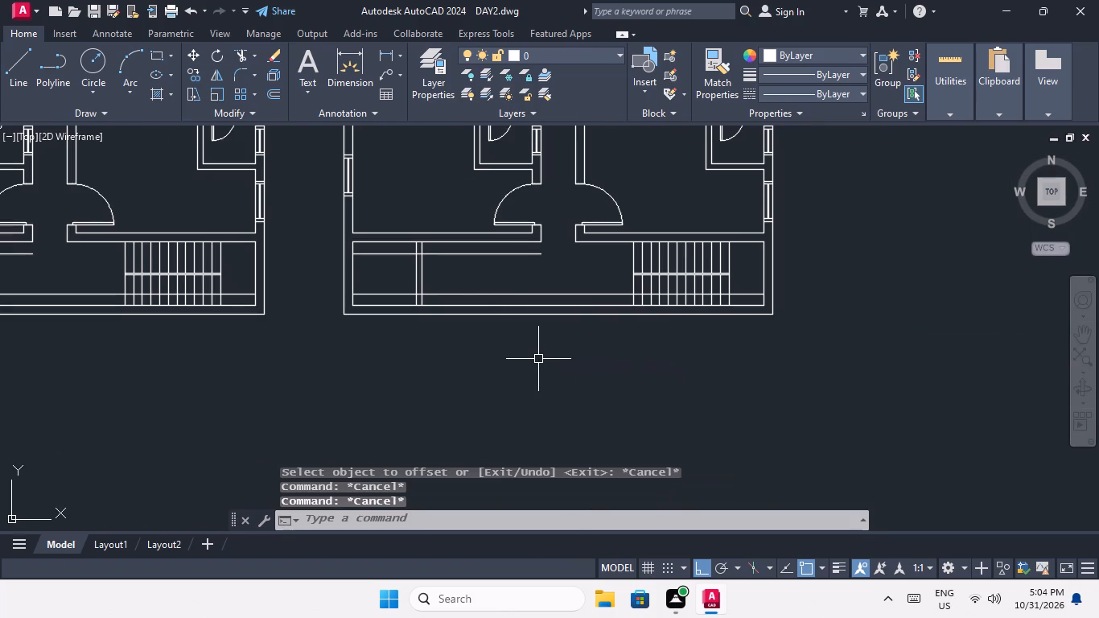
Trim both offset lines on either side of the partition in the sixth plan, keeping only the segments within its thickness.
text(tr)
key(space)
key(space)
scroll(436, 263, up, 4)
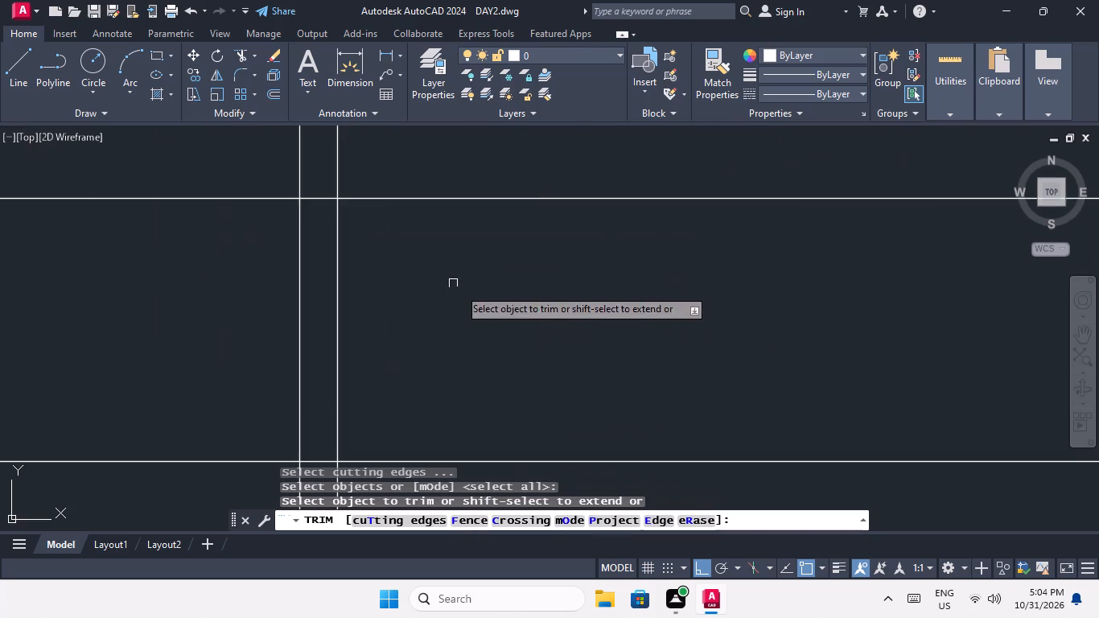
middle_drag(473, 298, 698, 309)
middle_drag(687, 300, 784, 274)
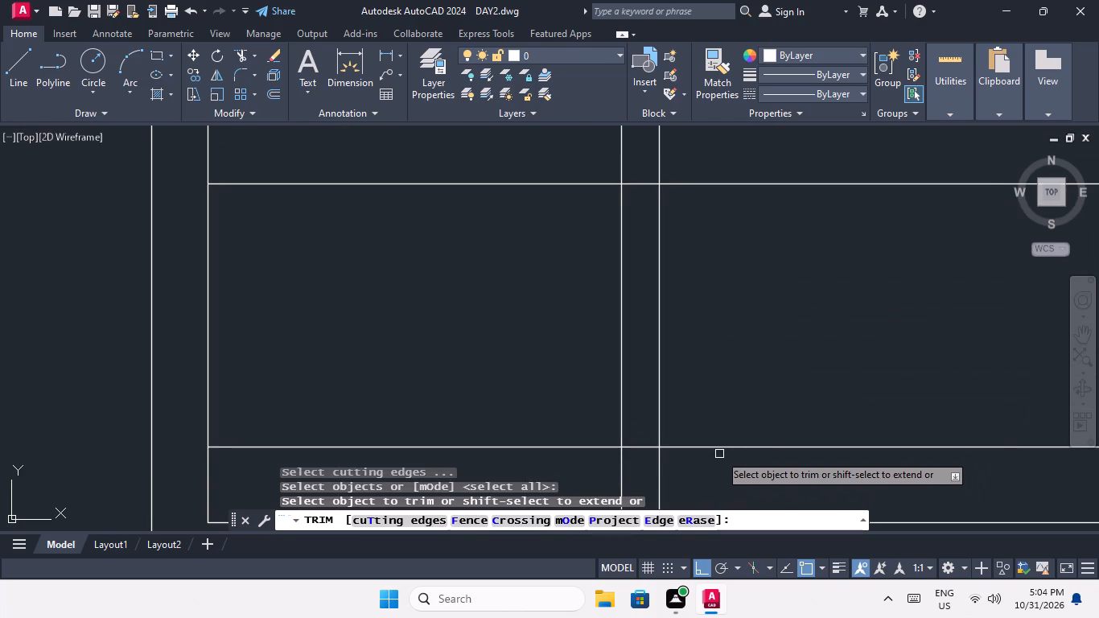
click(718, 448)
scroll(718, 357, down, 2)
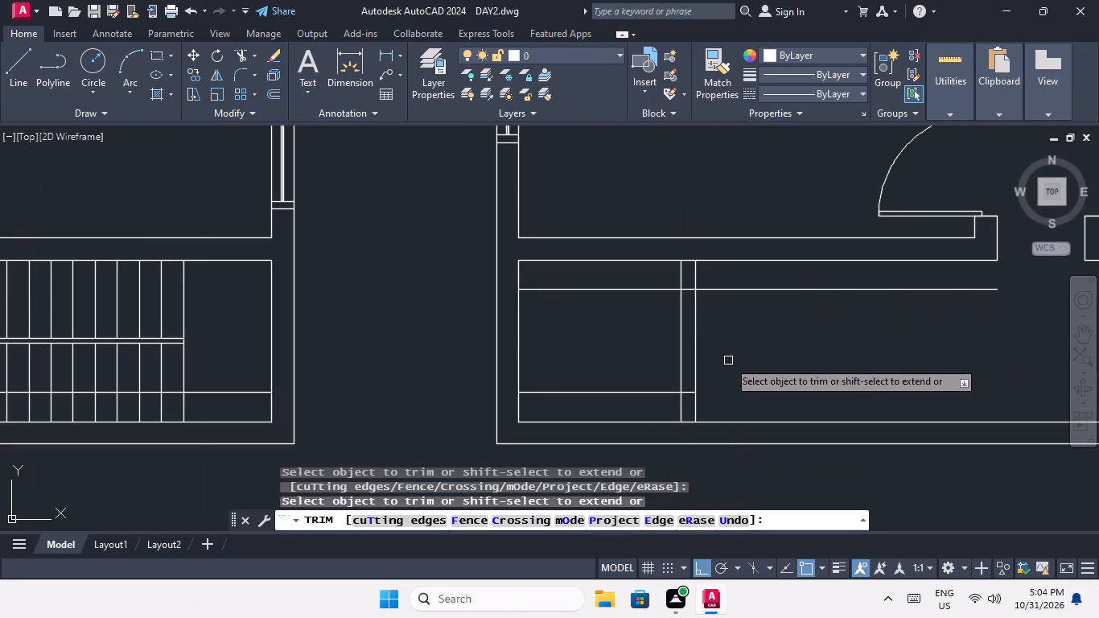
scroll(710, 304, up, 2)
click(717, 267)
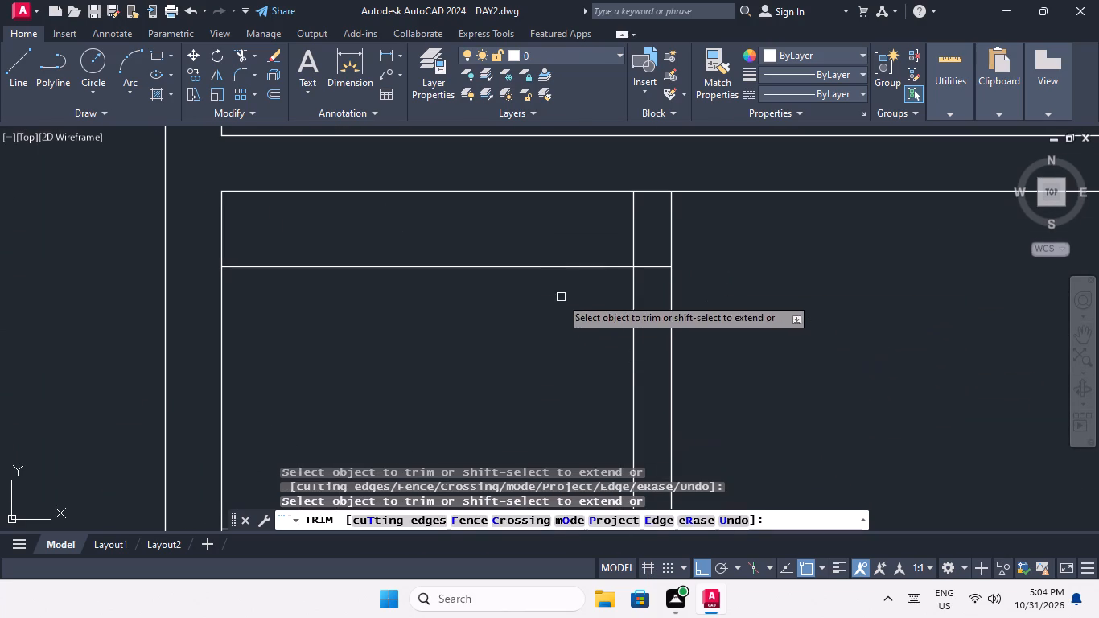
click(549, 270)
scroll(549, 270, down, 2)
scroll(556, 365, up, 2)
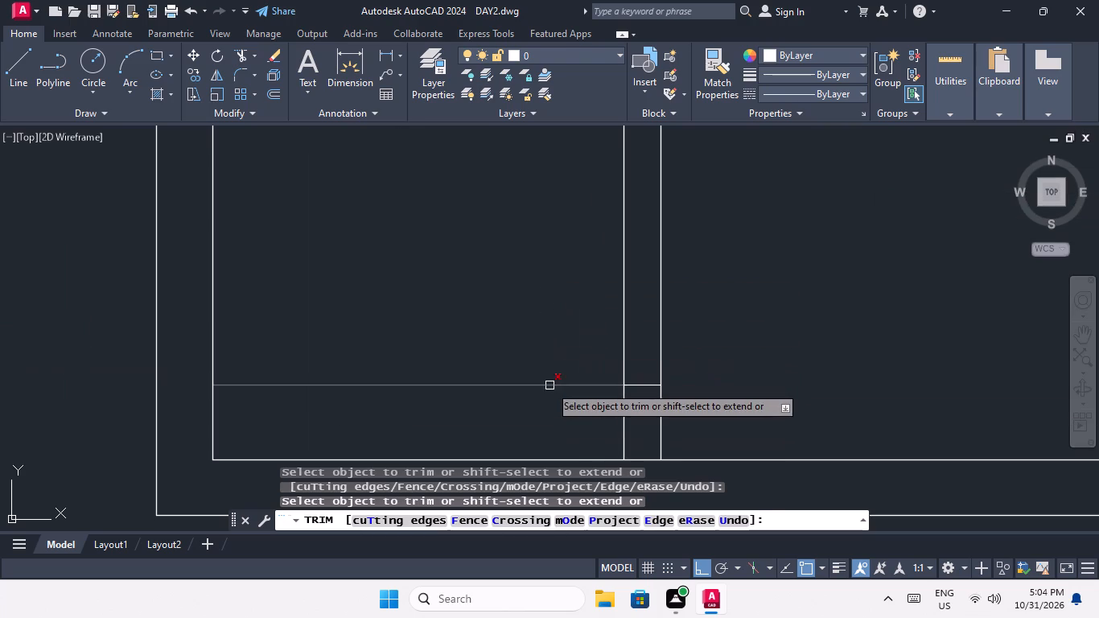
click(549, 385)
Trim both offset lines outside the passage partition in the fifth plan, keeping only the short segments across it.
scroll(544, 336, down, 3)
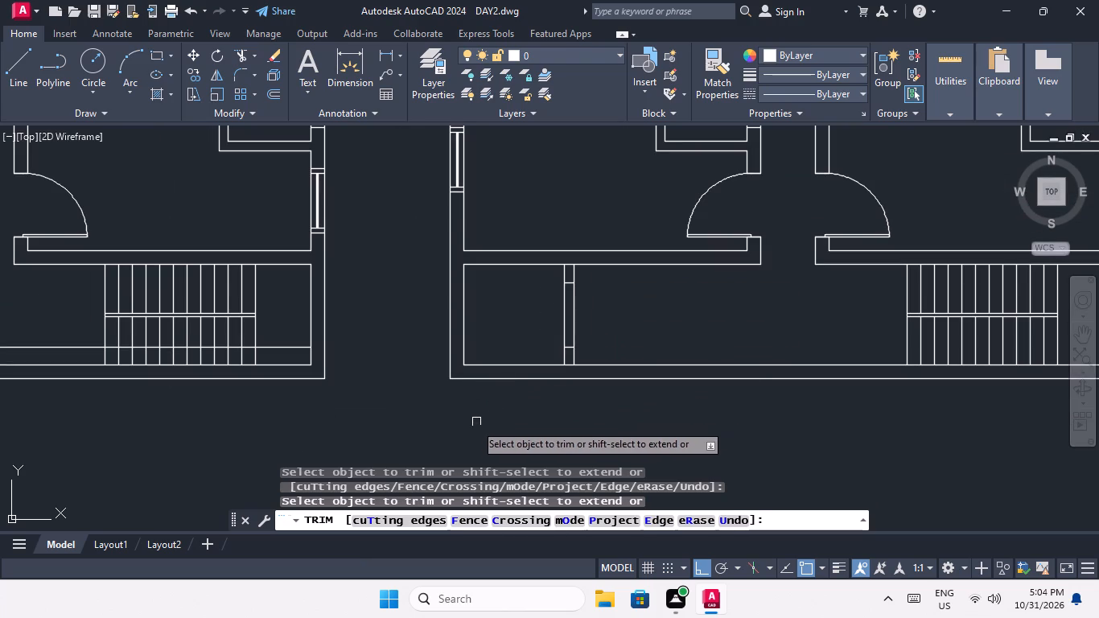
middle_drag(496, 422, 703, 391)
middle_drag(521, 419, 858, 418)
middle_drag(446, 402, 672, 406)
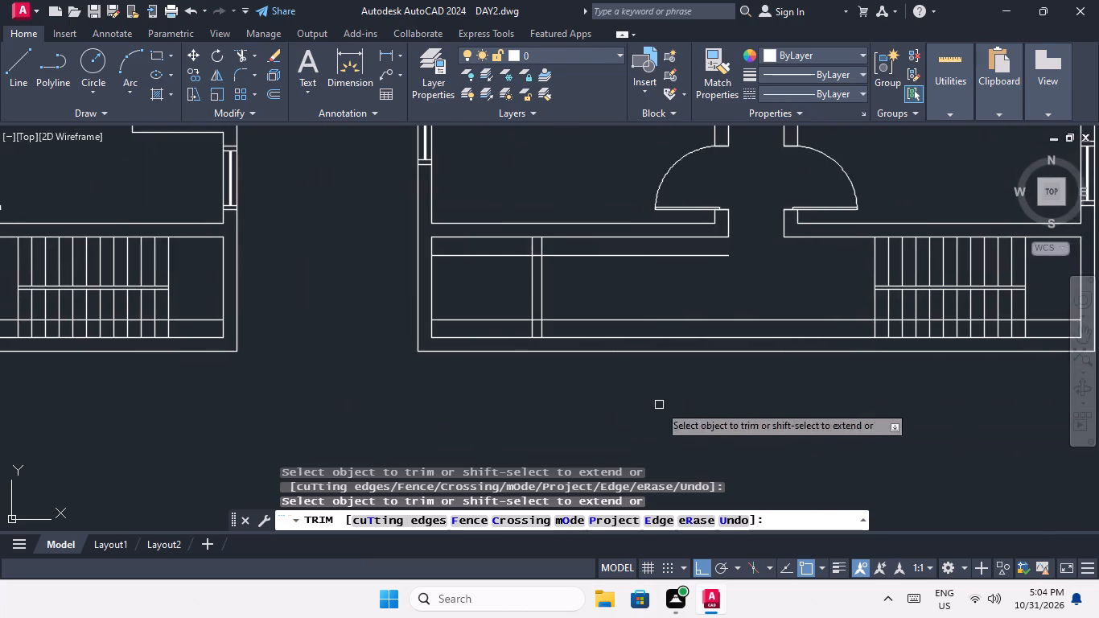
scroll(578, 383, up, 3)
middle_drag(573, 385, 820, 443)
middle_drag(786, 429, 777, 530)
scroll(757, 460, down, 1)
middle_drag(721, 537, 715, 545)
drag(759, 355, 760, 348)
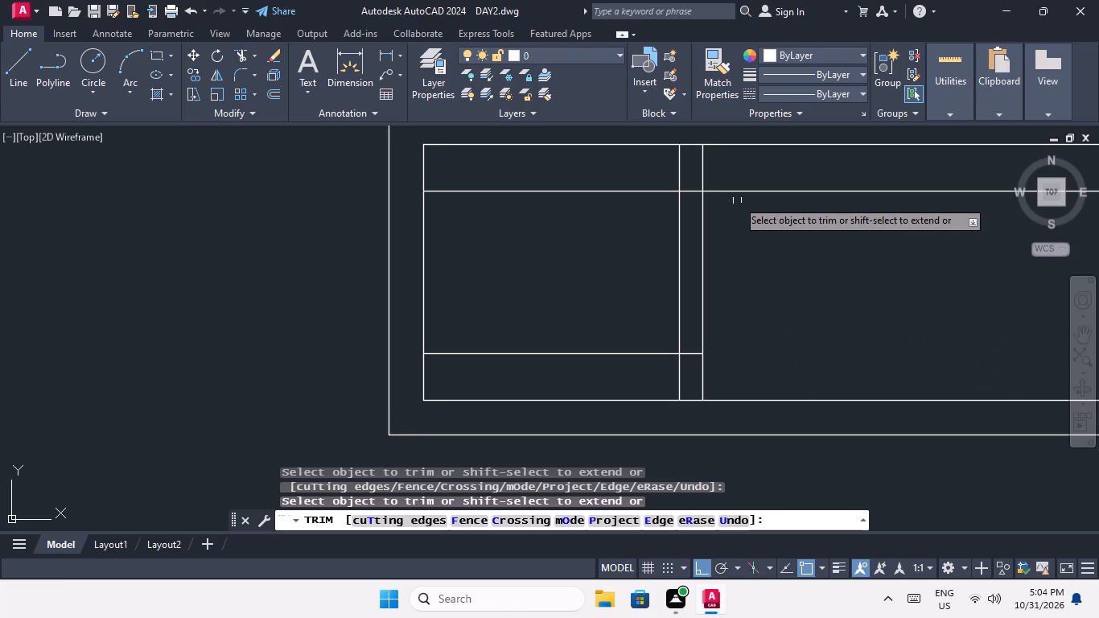
click(737, 187)
click(599, 192)
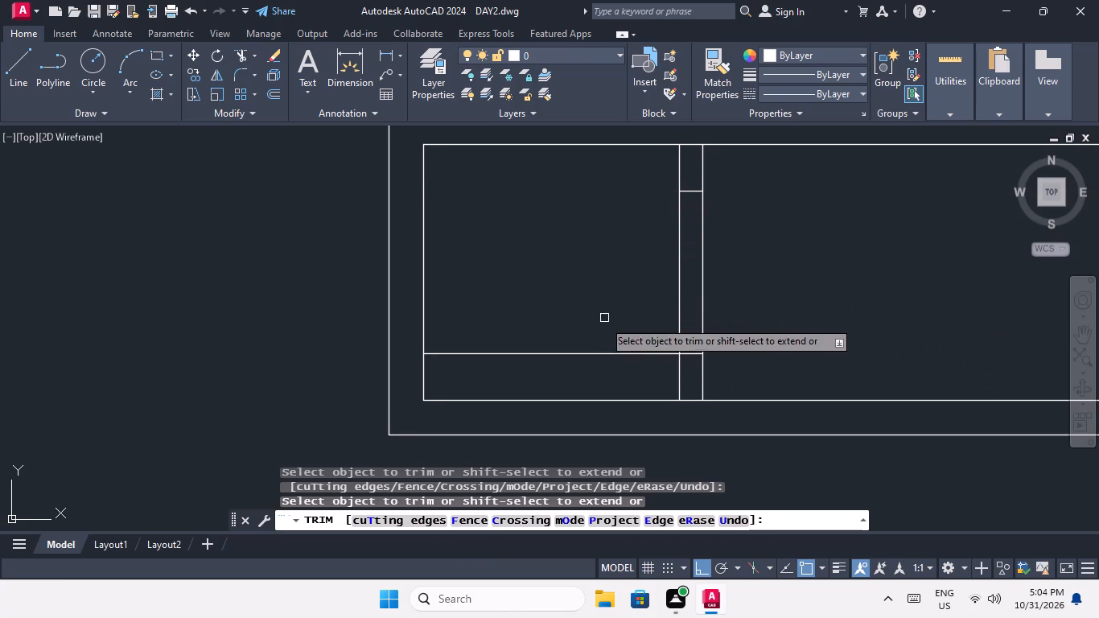
click(599, 355)
Trim both offset lines outside the passage partition in the fourth plan, keeping only the short segments across it.
scroll(618, 296, down, 3)
middle_drag(591, 354, 699, 351)
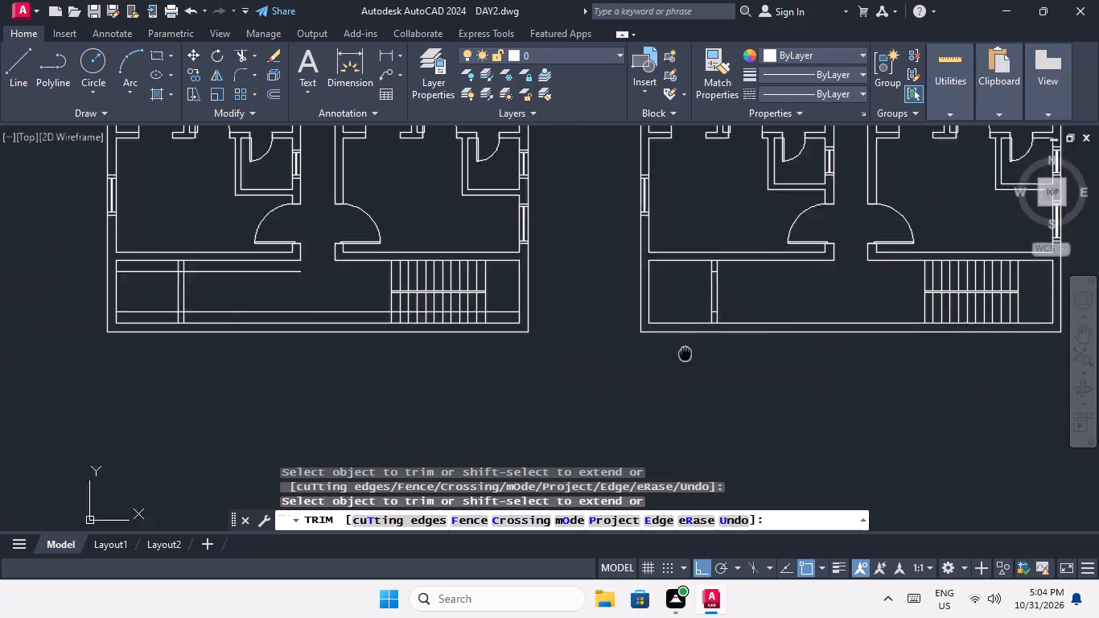
middle_drag(699, 351, 762, 340)
middle_drag(481, 352, 800, 365)
scroll(634, 303, up, 3)
middle_drag(559, 260, 568, 266)
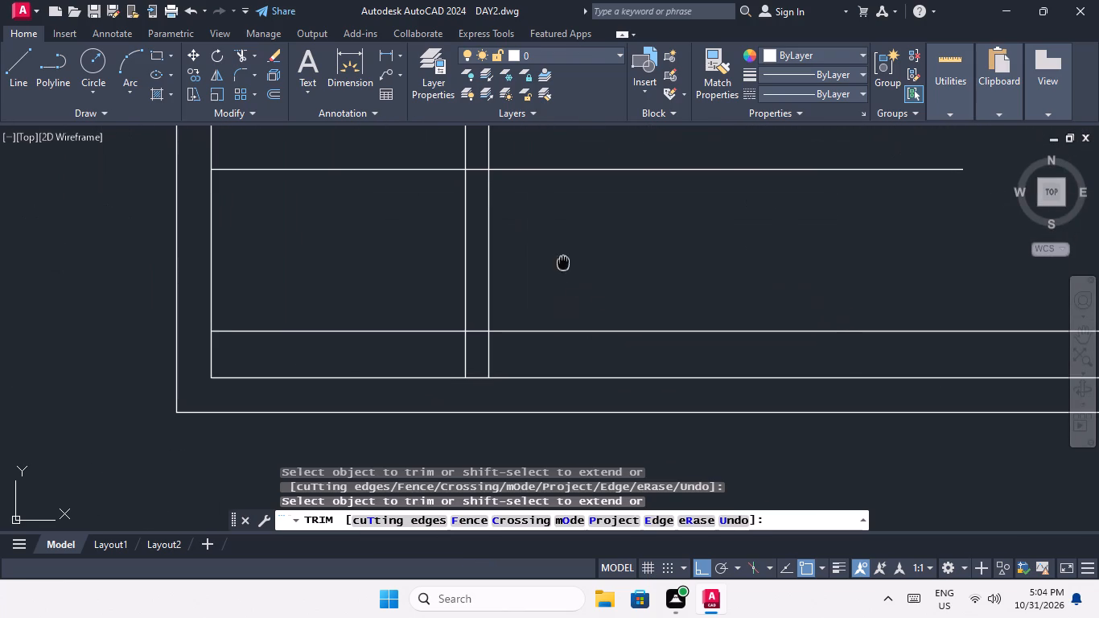
middle_drag(568, 266, 743, 340)
click(702, 249)
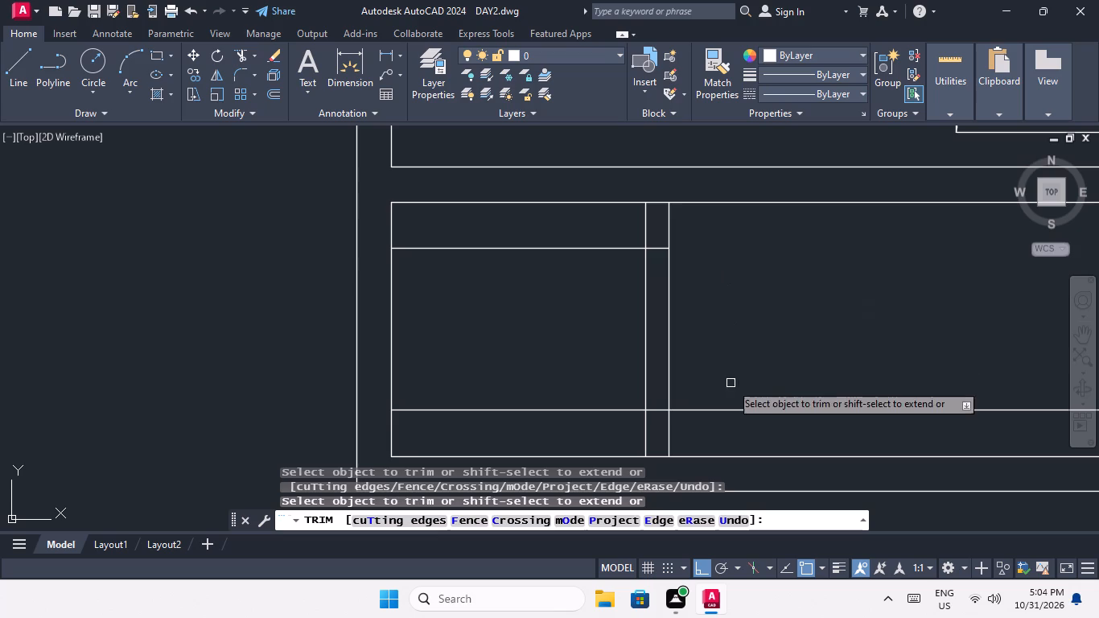
click(726, 407)
click(574, 410)
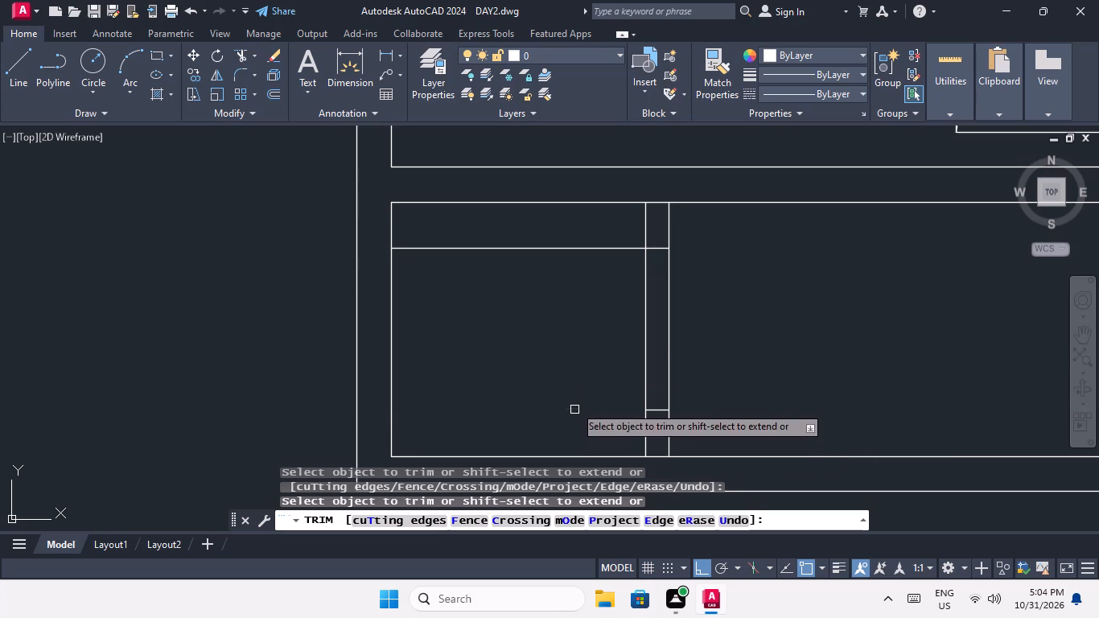
click(553, 251)
Trim both offset lines outside the passage partition in the third plan, keeping only the short segments across it.
scroll(553, 251, down, 2)
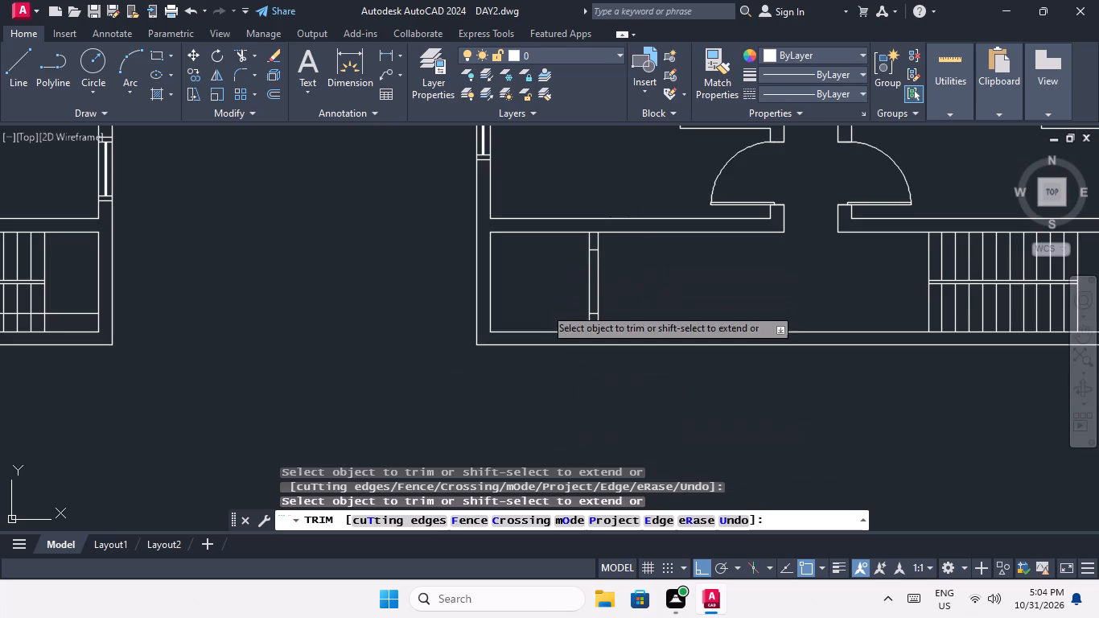
middle_drag(331, 445, 486, 420)
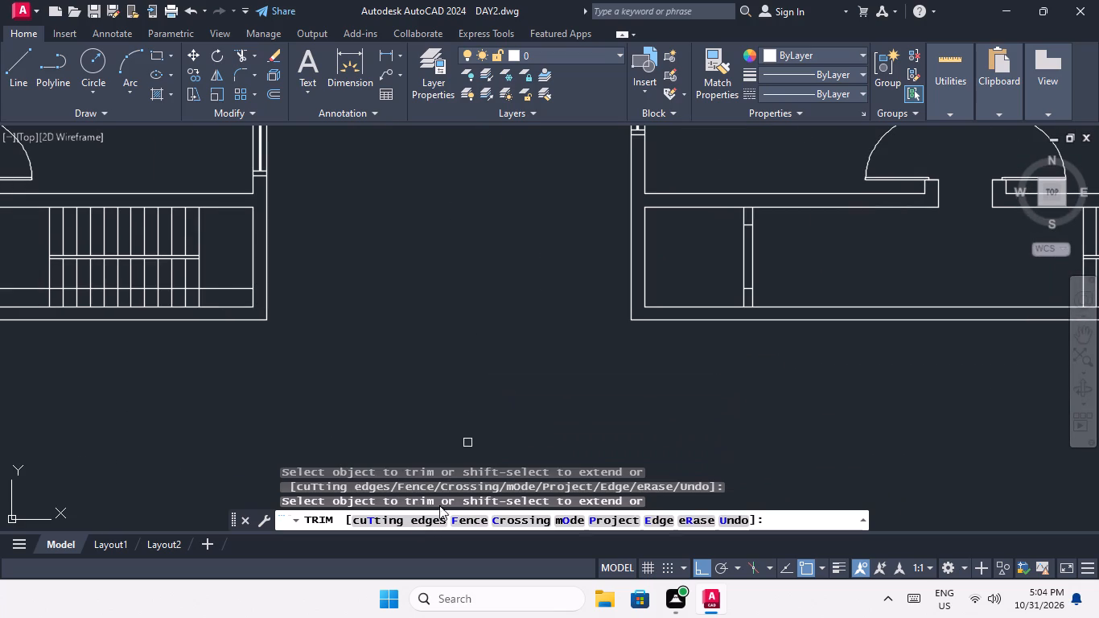
middle_drag(401, 365, 615, 371)
scroll(594, 378, down, 1)
middle_drag(260, 403, 603, 415)
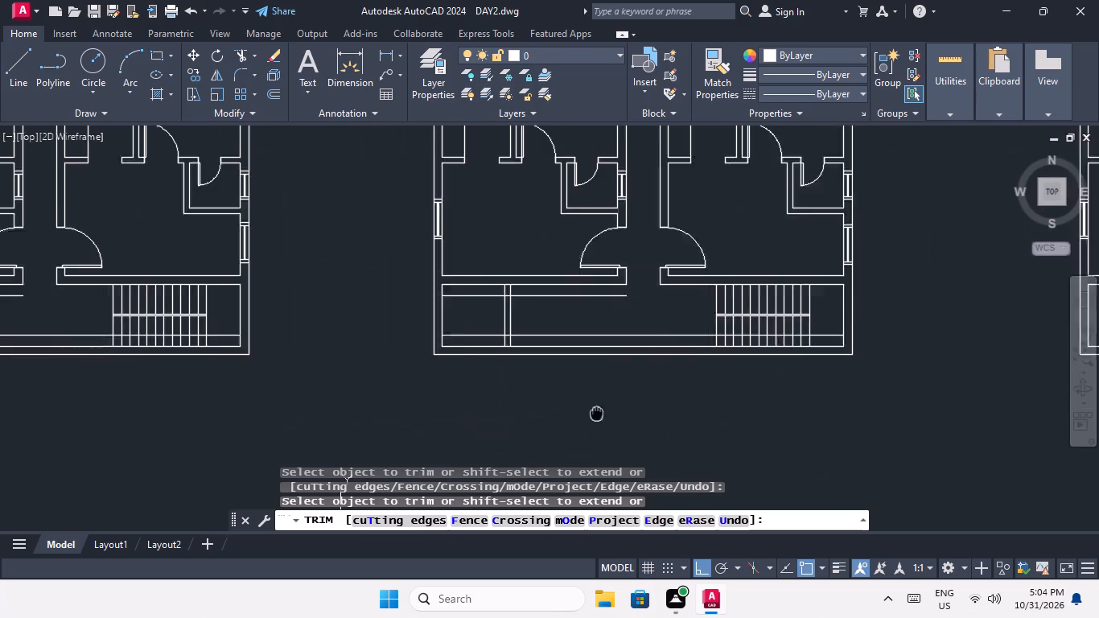
middle_drag(603, 415, 613, 417)
scroll(562, 368, up, 3)
middle_drag(564, 372, 747, 474)
scroll(719, 472, down, 1)
middle_drag(718, 473, 742, 492)
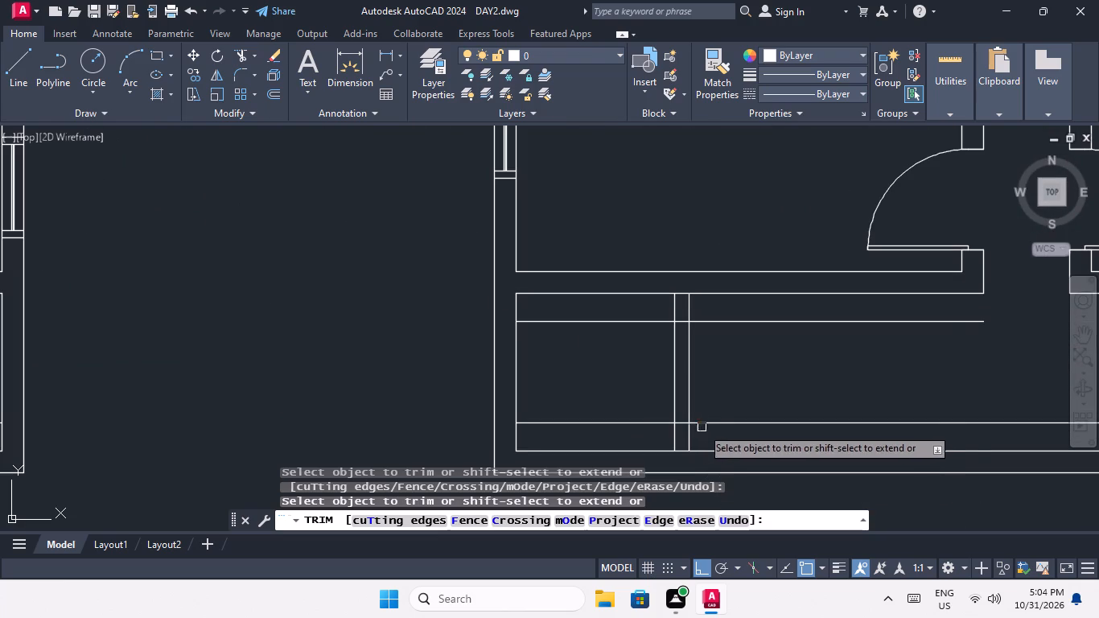
click(730, 423)
click(725, 323)
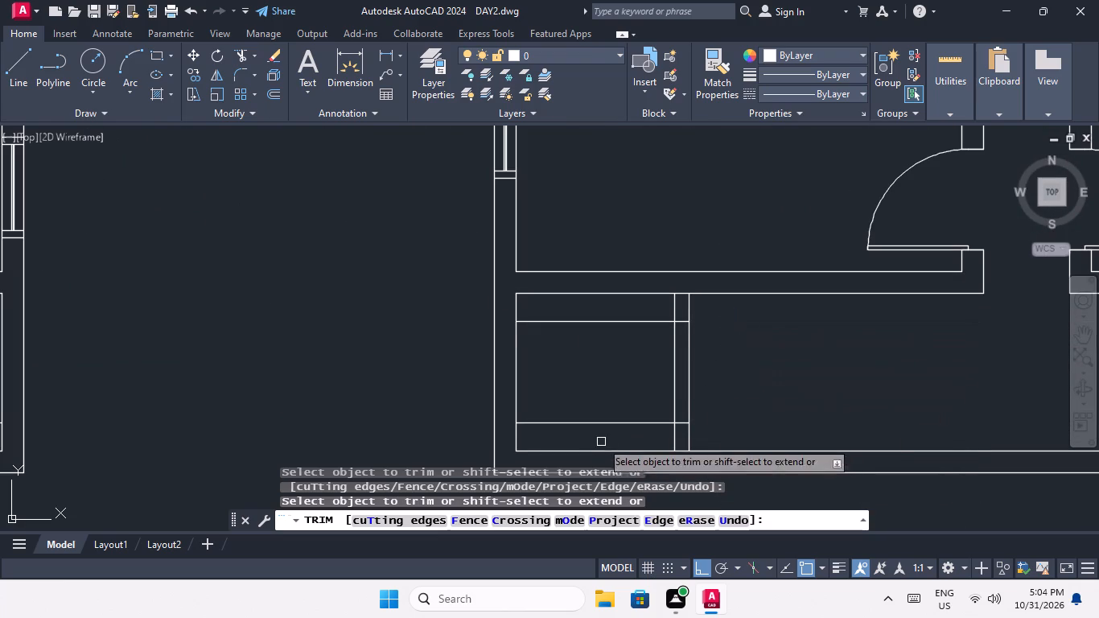
click(605, 422)
click(604, 320)
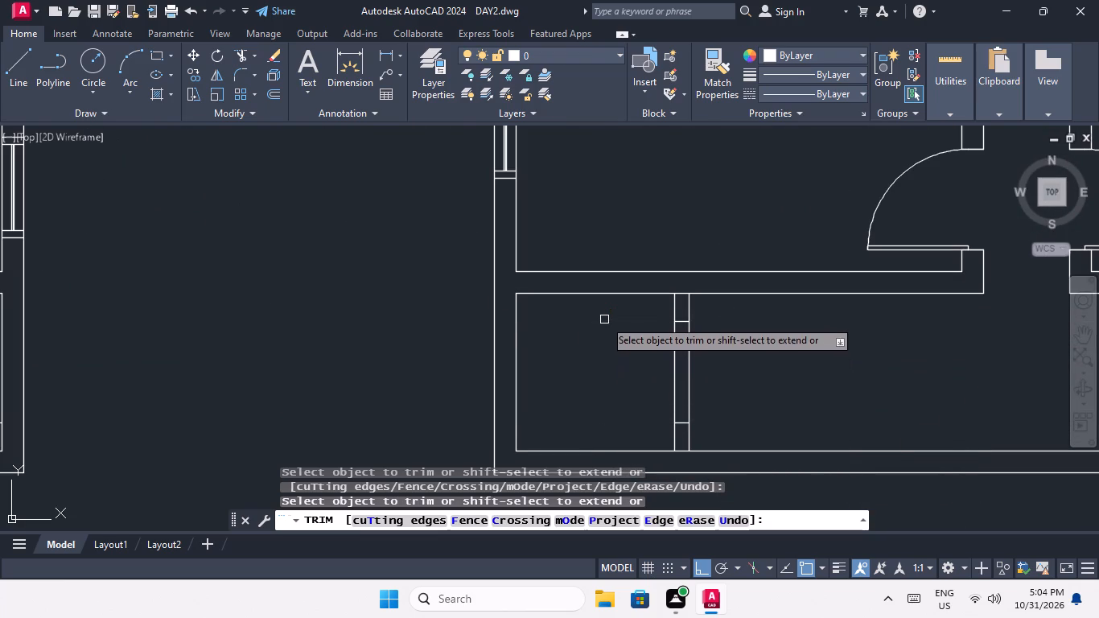
Trim both offset lines outside the passage partition in the second plan, keeping only the short segments across it.
scroll(604, 319, down, 3)
middle_drag(513, 399, 685, 417)
middle_drag(588, 435, 824, 435)
scroll(648, 398, up, 3)
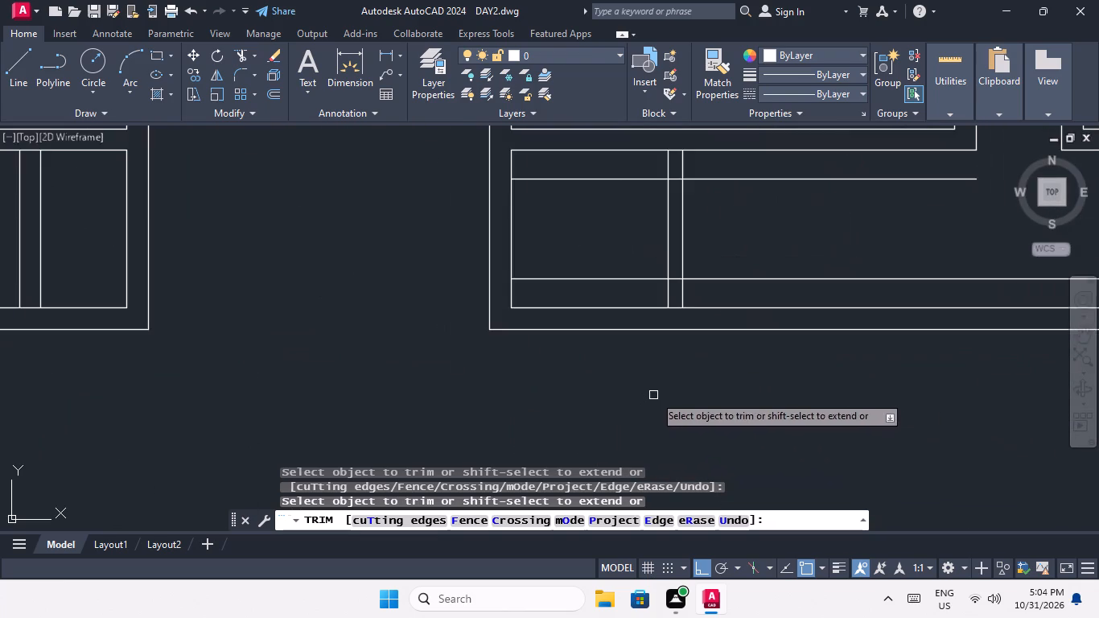
middle_drag(673, 425, 685, 486)
middle_drag(696, 457, 764, 484)
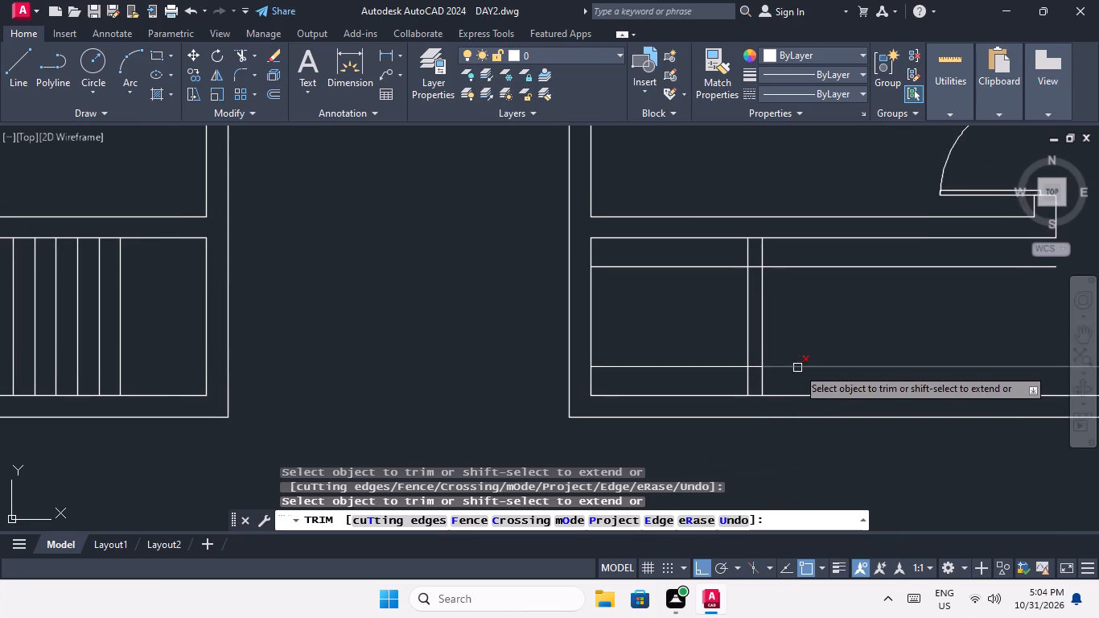
click(797, 368)
click(793, 266)
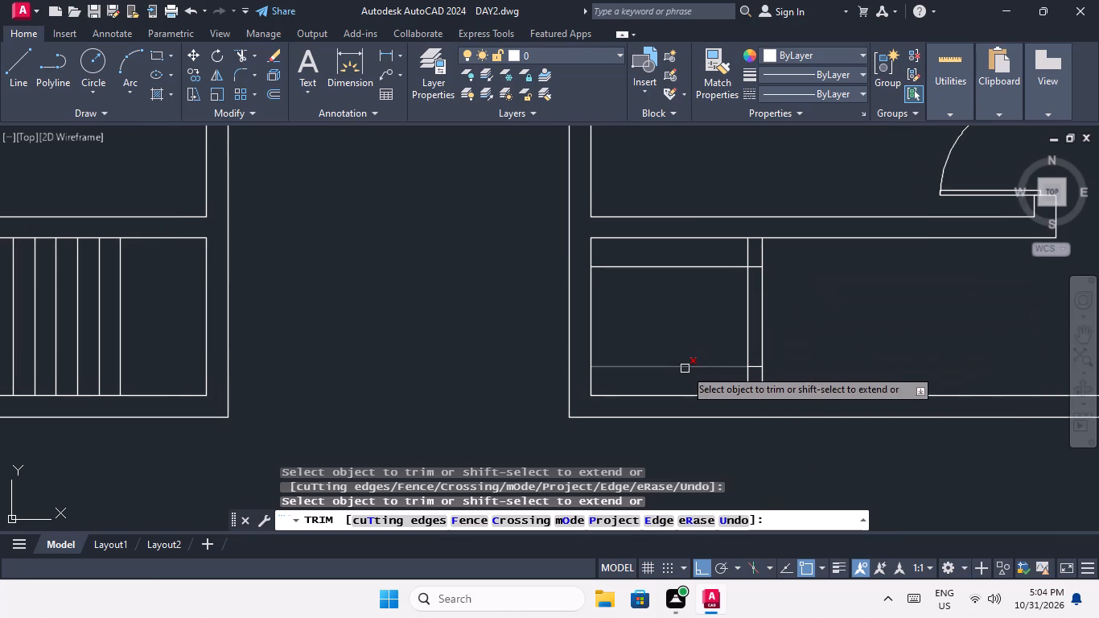
click(685, 369)
click(683, 264)
Trim both offset lines outside the partition in the first plan, keeping only the segments across it, and end the Trim command.
scroll(696, 305, down, 1)
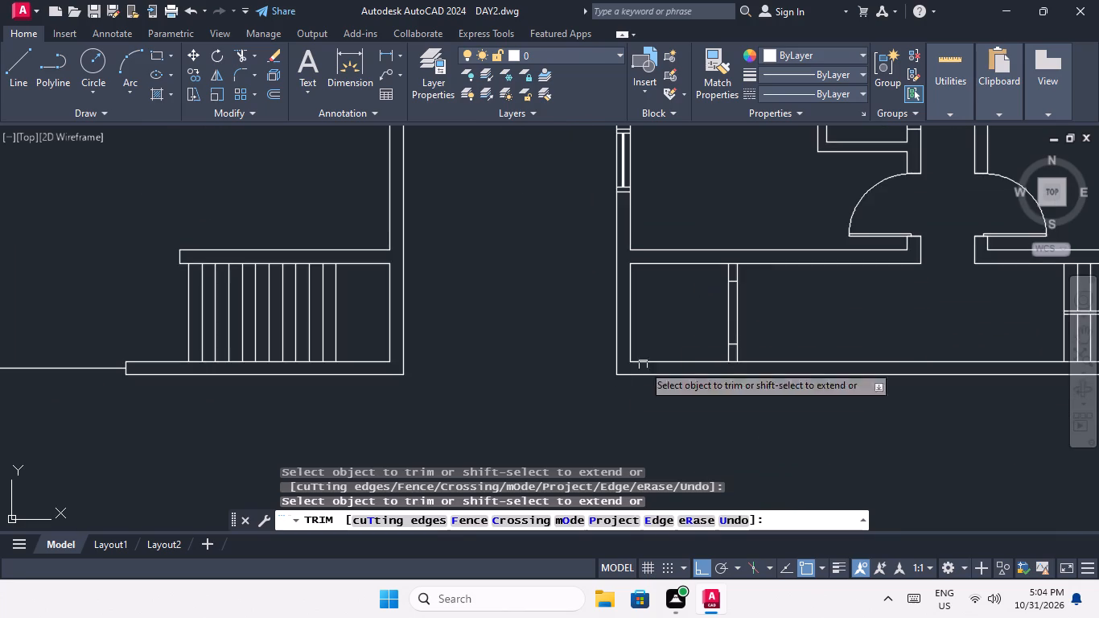
middle_drag(582, 404, 812, 439)
scroll(759, 440, down, 2)
scroll(515, 426, up, 4)
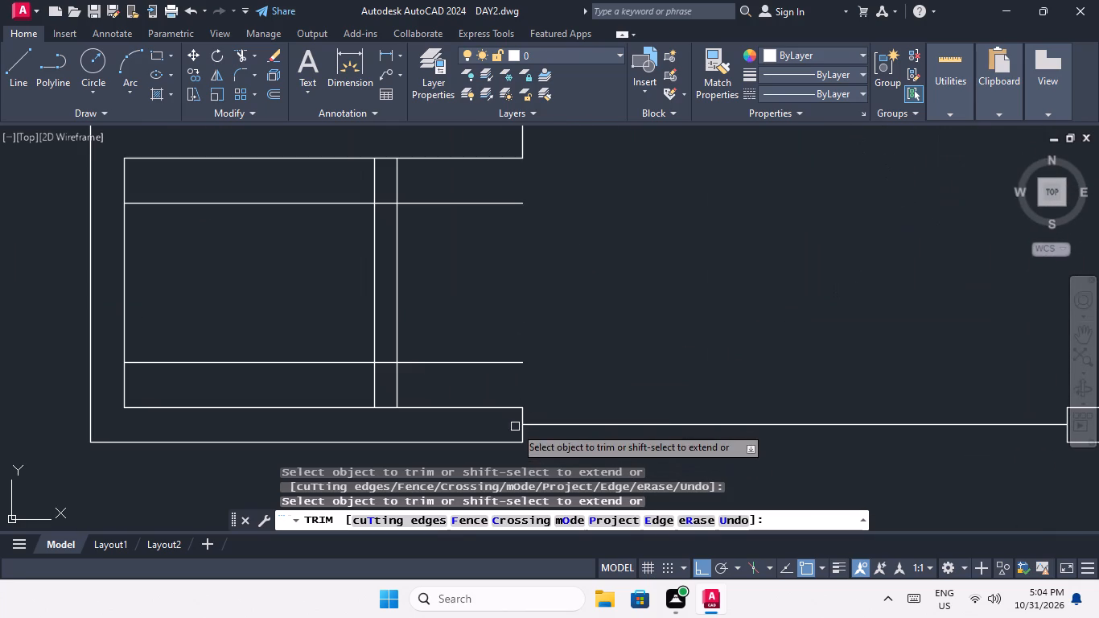
click(431, 359)
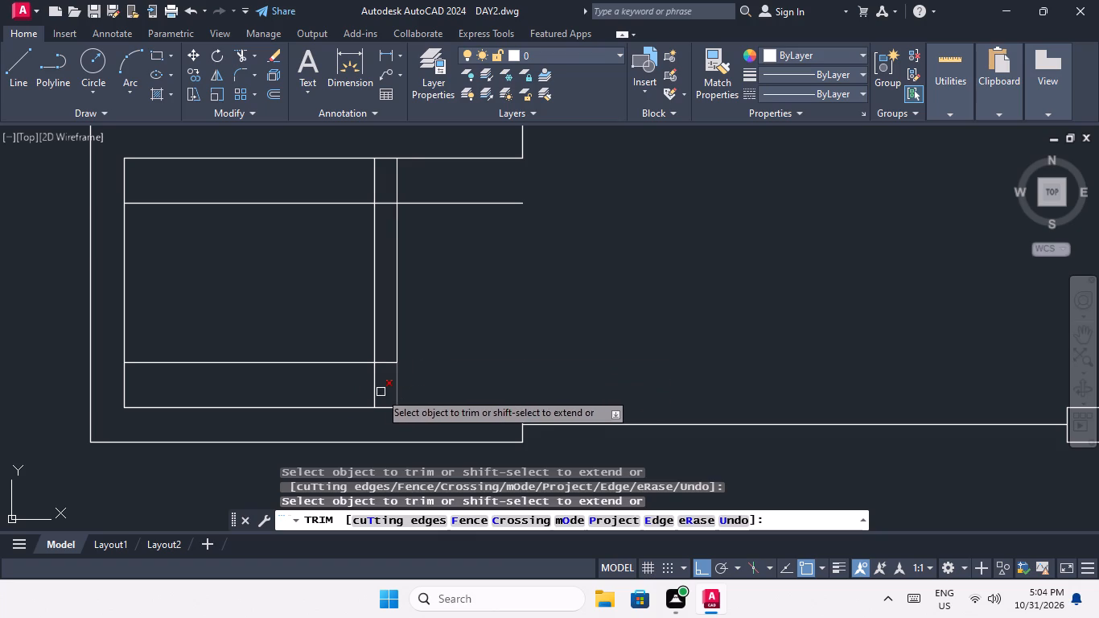
click(309, 361)
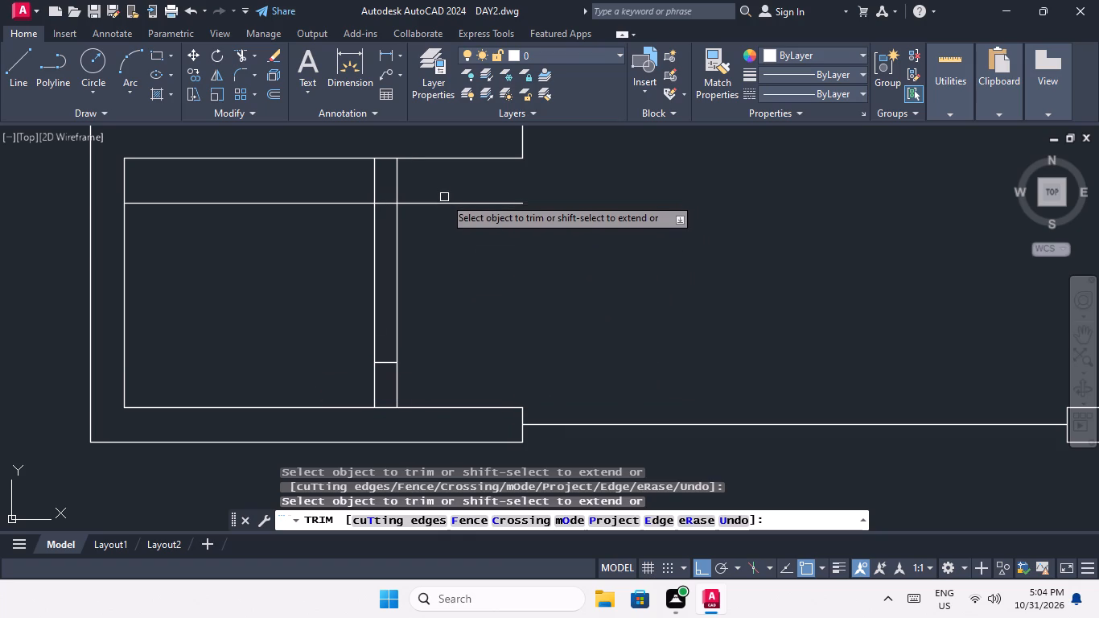
click(444, 200)
click(333, 202)
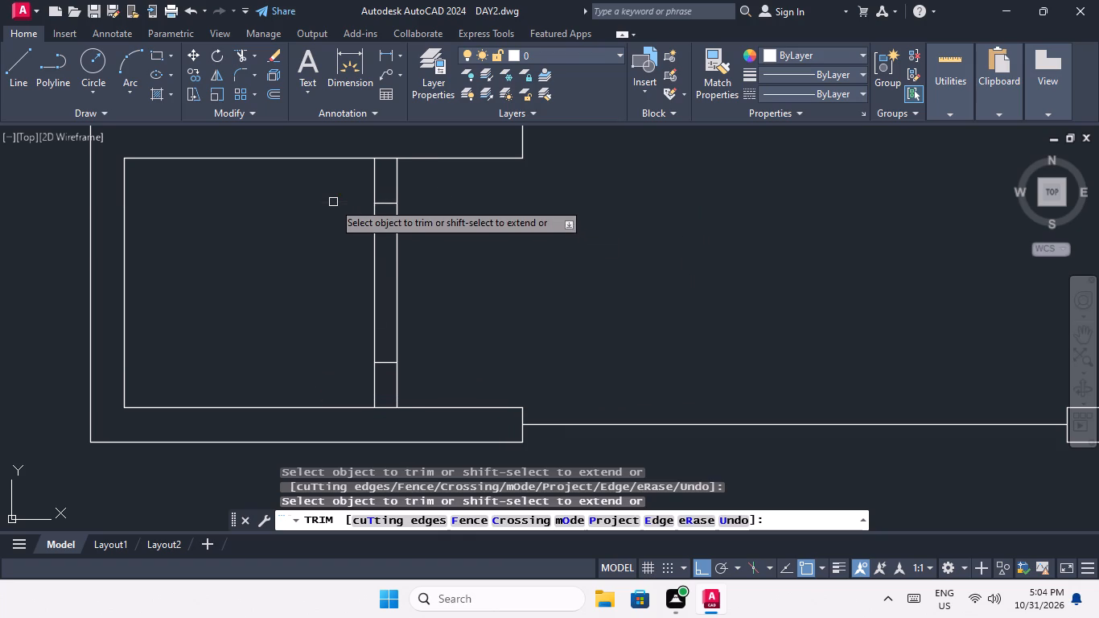
scroll(332, 201, down, 2)
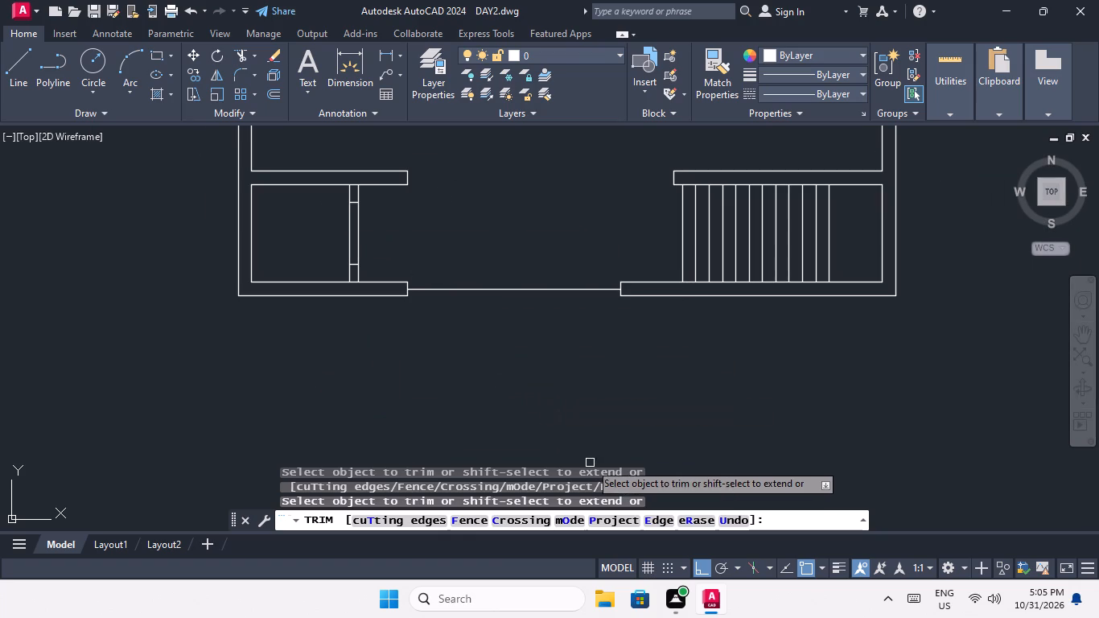
key(Escape)
key(Escape)
key(Escape)
key(Escape)
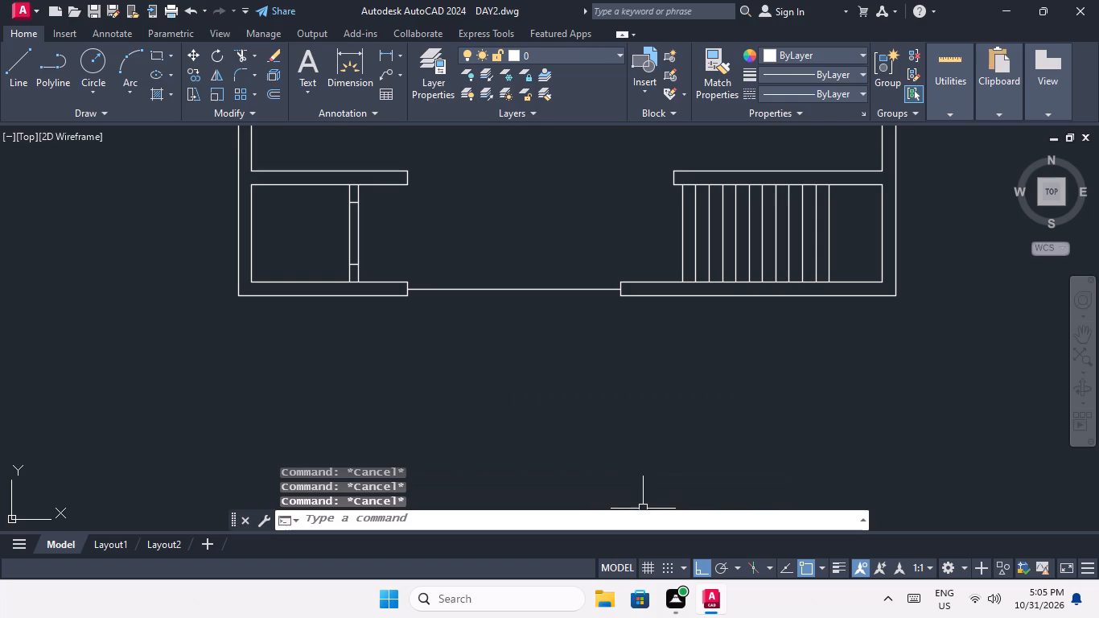
middle_drag(615, 414, 520, 393)
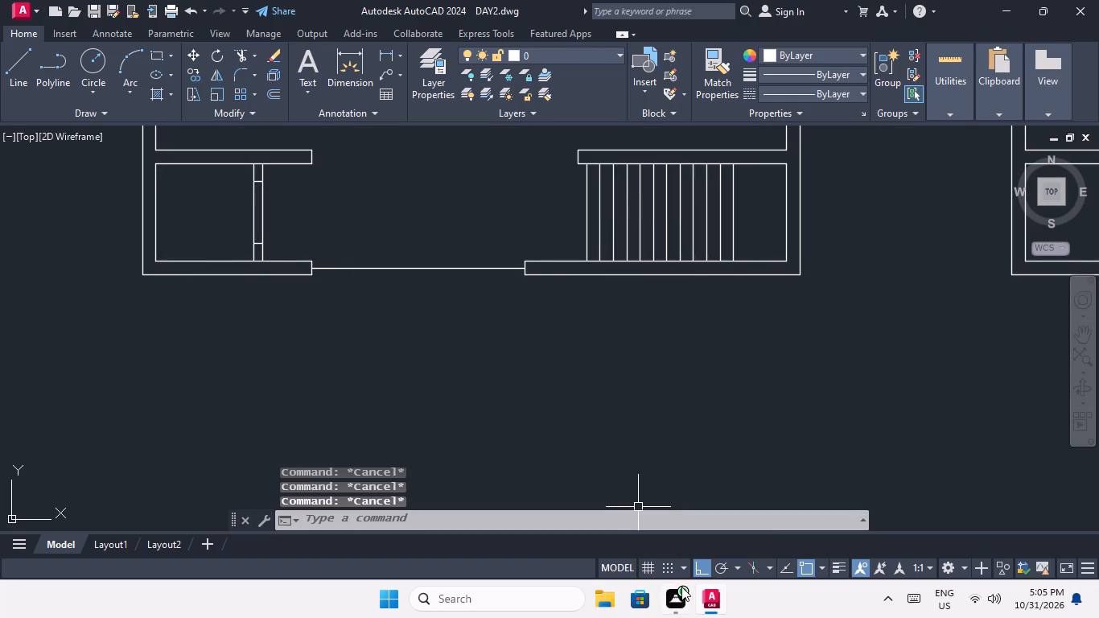